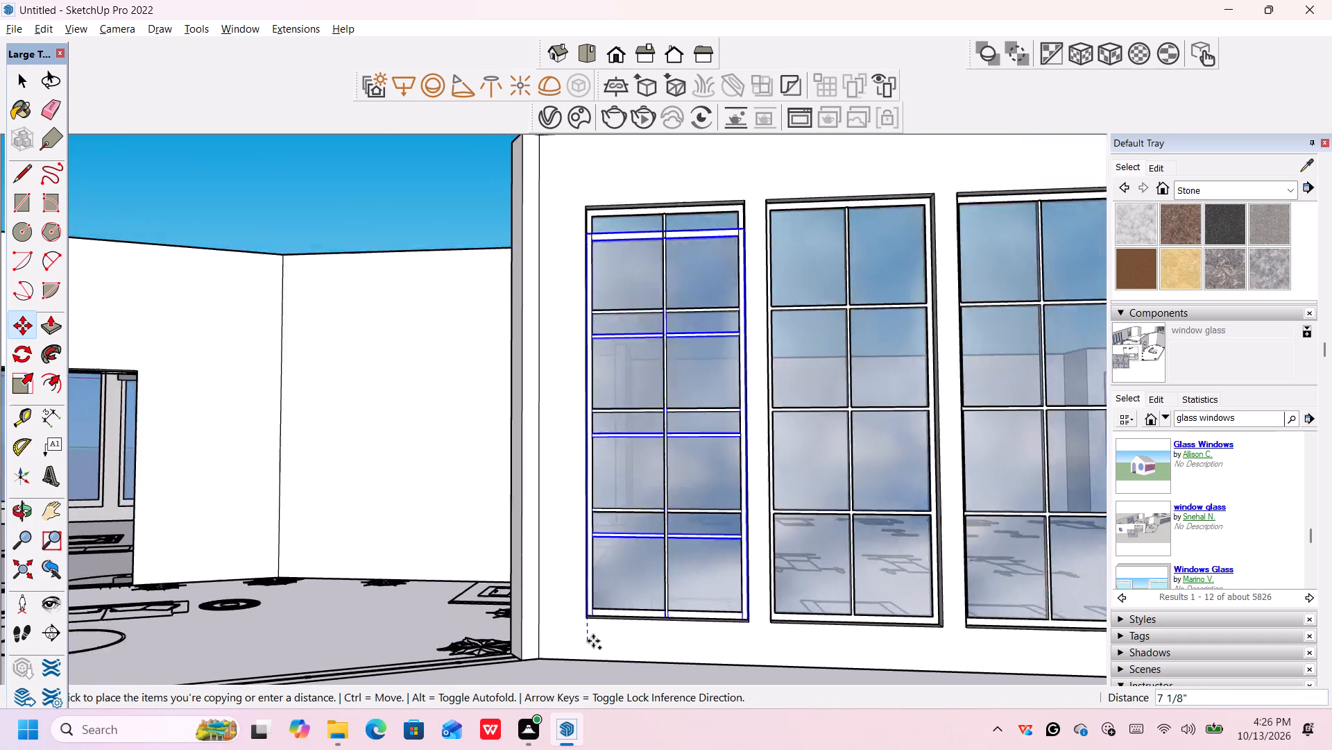
Place the copy of the eight-pane glass window in open space beside the two-storey house, about 231' from the original.
{"action": "scroll", "coordinate": [593, 641], "scroll_direction": "down", "scroll_amount": 20}
{"action": "scroll", "coordinate": [593, 641], "scroll_direction": "down", "scroll_amount": 20}
{"action": "scroll", "coordinate": [593, 641], "scroll_direction": "down", "scroll_amount": 1}
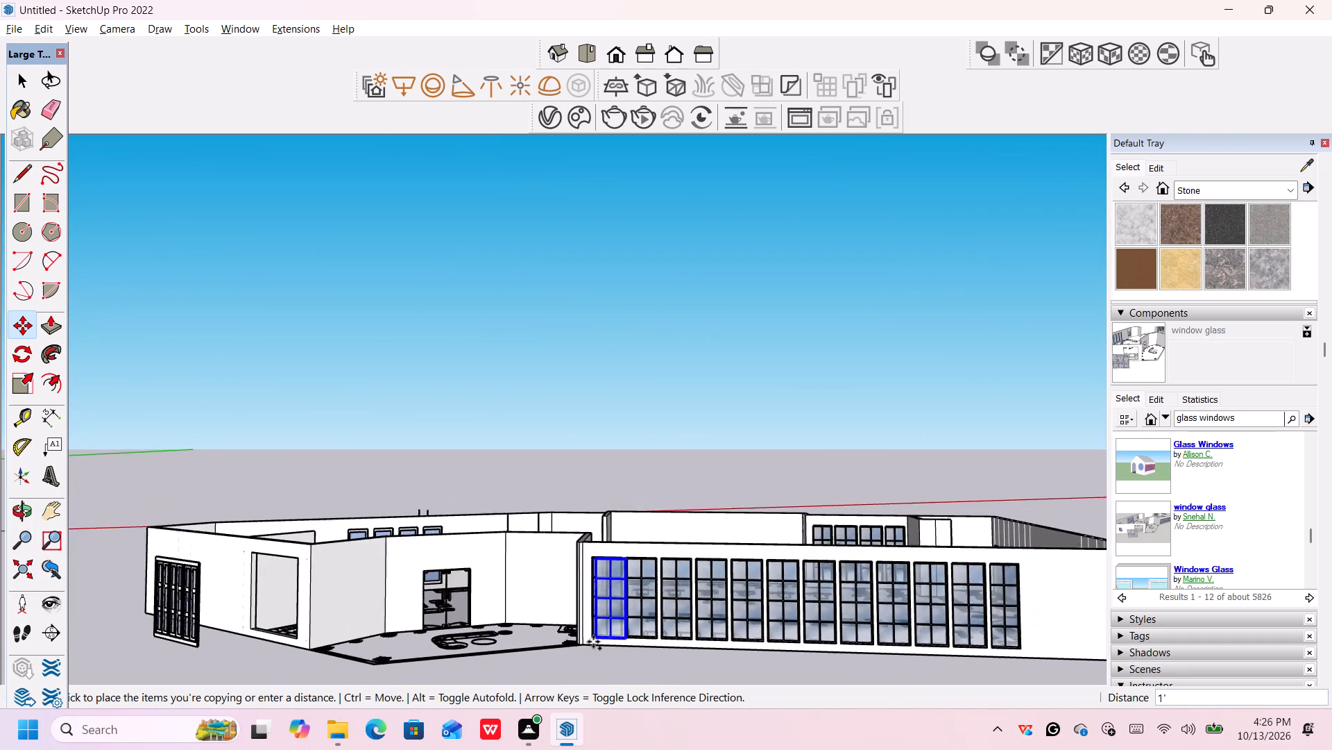
{"action": "scroll", "coordinate": [593, 642], "scroll_direction": "down", "scroll_amount": 20}
{"action": "scroll", "coordinate": [593, 642], "scroll_direction": "down", "scroll_amount": 11}
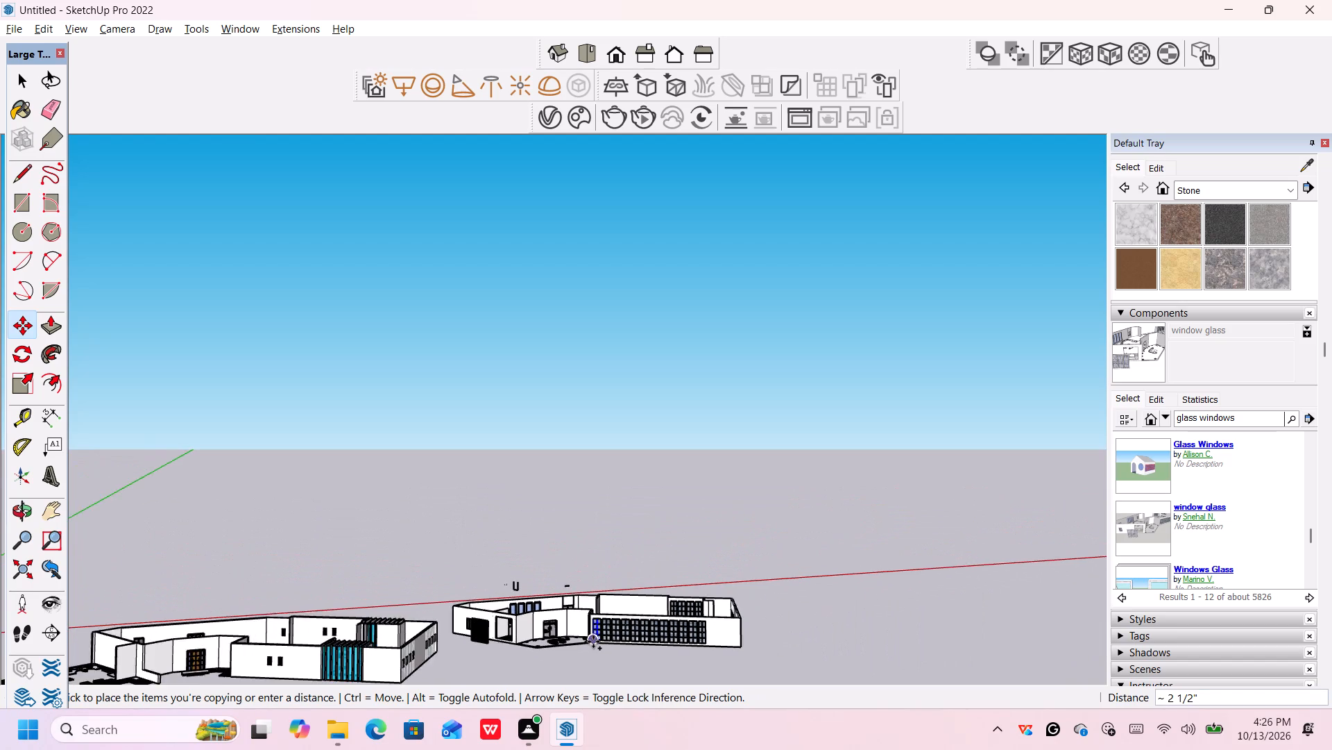
{"action": "scroll", "coordinate": [593, 642], "scroll_direction": "down", "scroll_amount": 20}
{"action": "scroll", "coordinate": [436, 620], "scroll_direction": "up", "scroll_amount": 2}
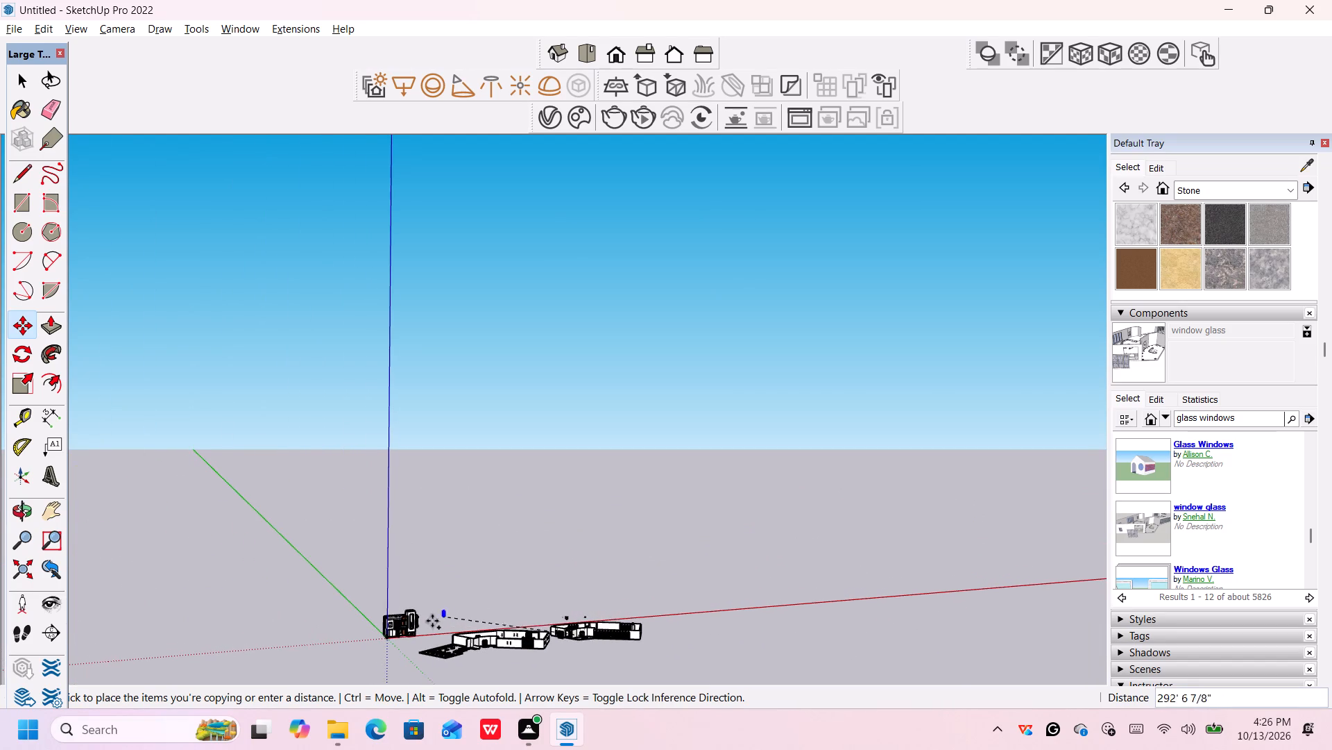
{"action": "scroll", "coordinate": [432, 621], "scroll_direction": "up", "scroll_amount": 20}
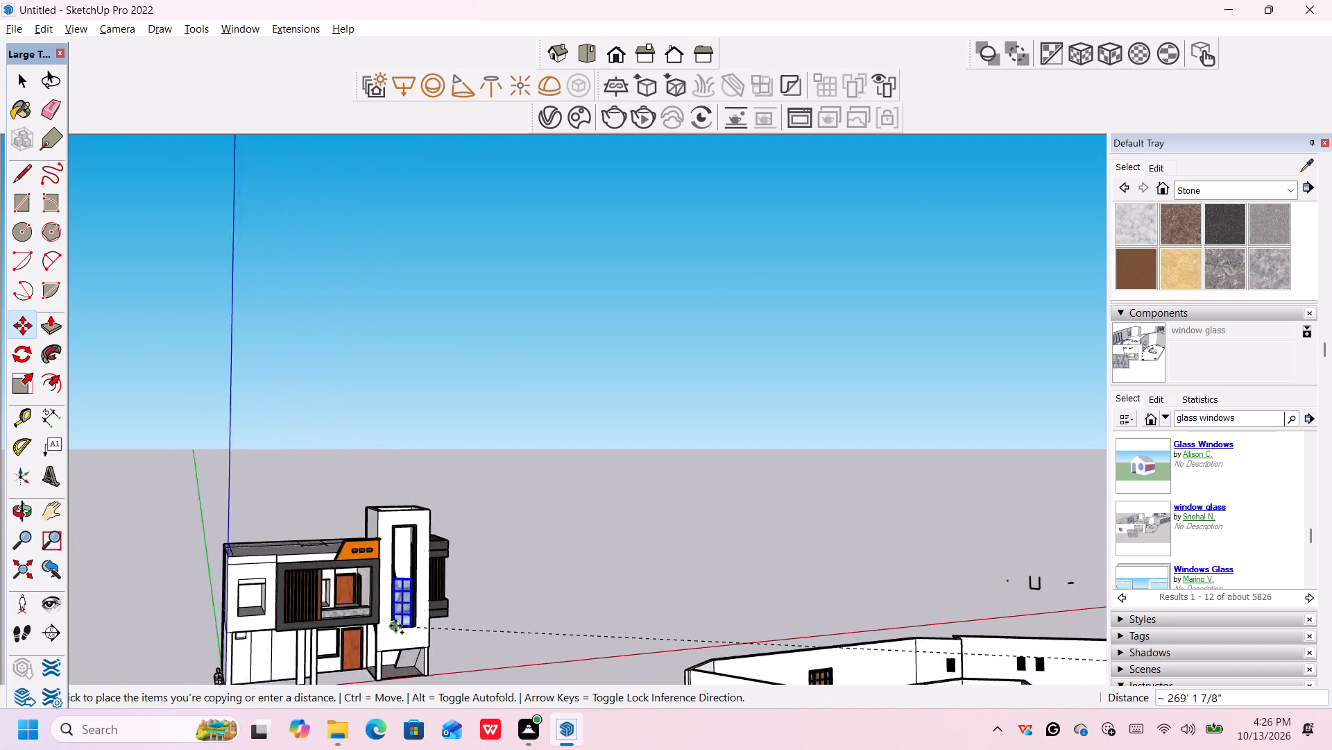
{"action": "scroll", "coordinate": [395, 626], "scroll_direction": "up", "scroll_amount": 19}
{"action": "scroll", "coordinate": [396, 625], "scroll_direction": "up", "scroll_amount": 5}
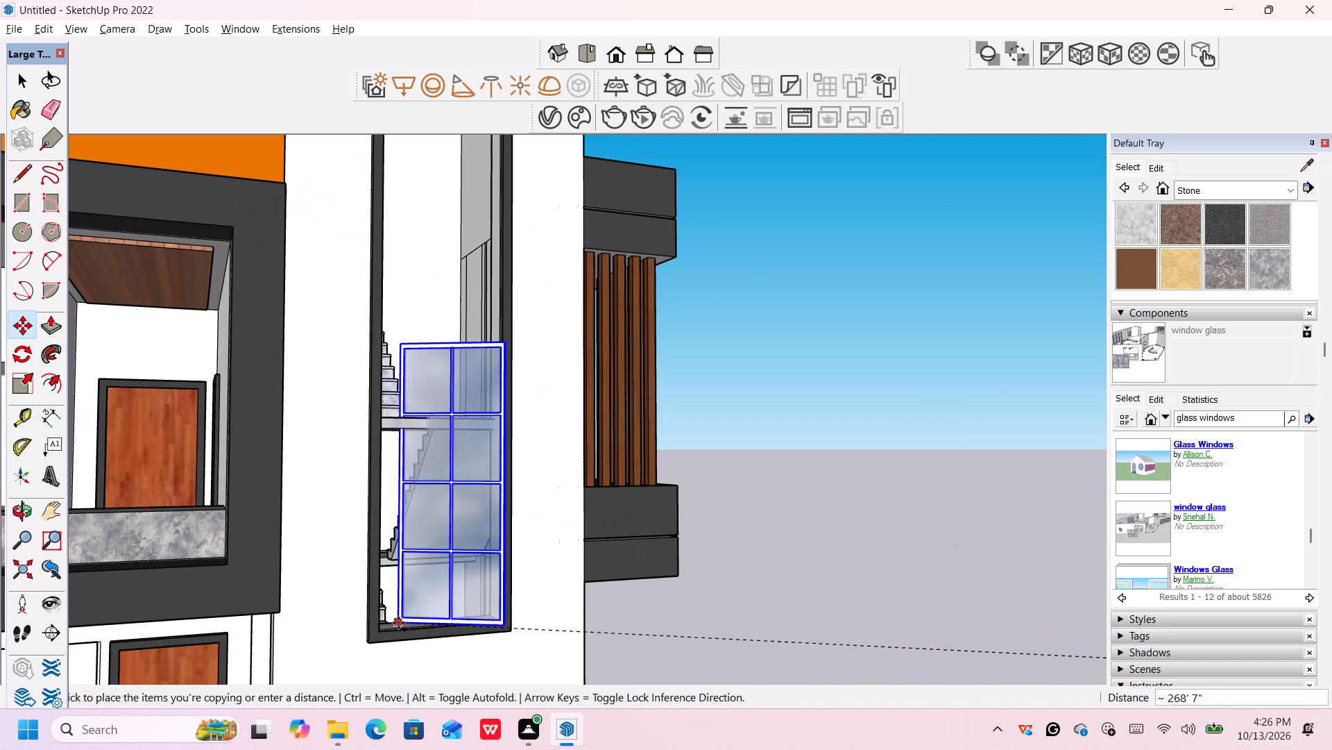
{"action": "middle_click_drag", "start_coordinate": [398, 624], "coordinate": [379, 508], "text": "shift"}
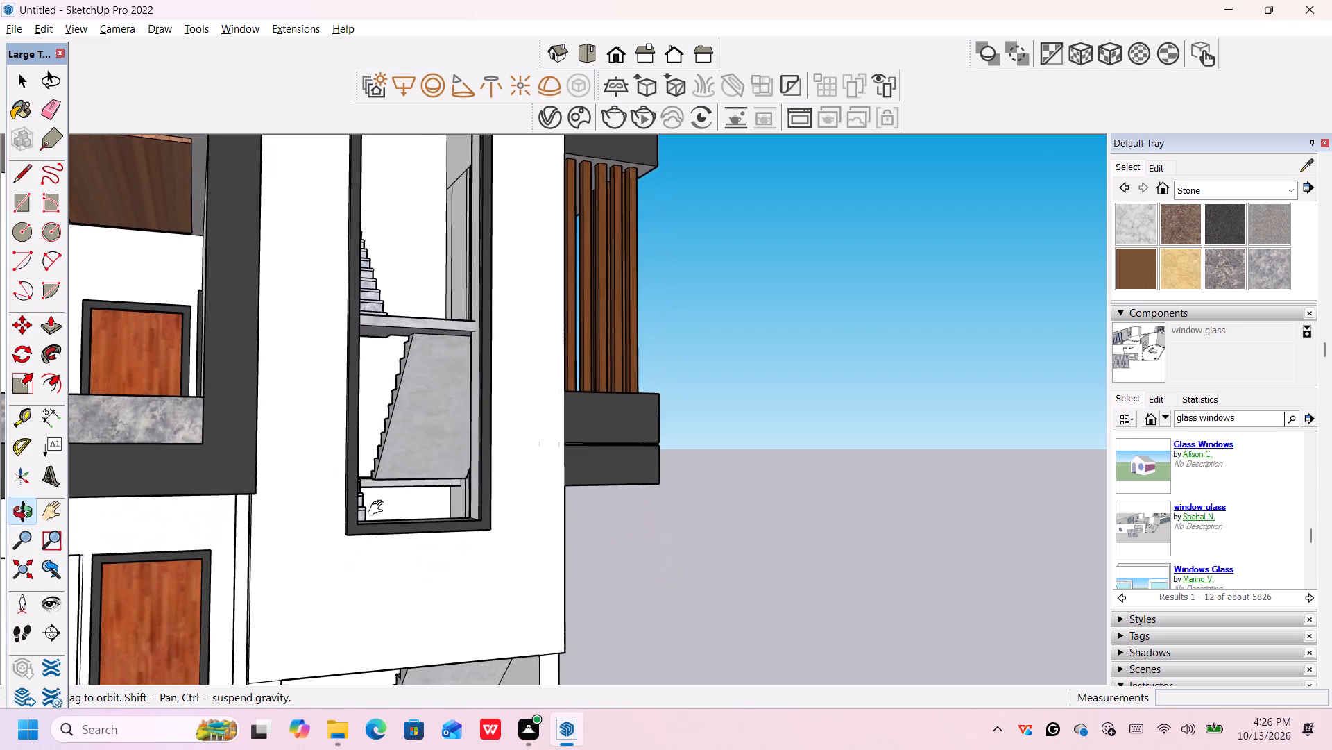
{"action": "middle_click_drag", "start_coordinate": [379, 508], "coordinate": [379, 506], "text": "shift"}
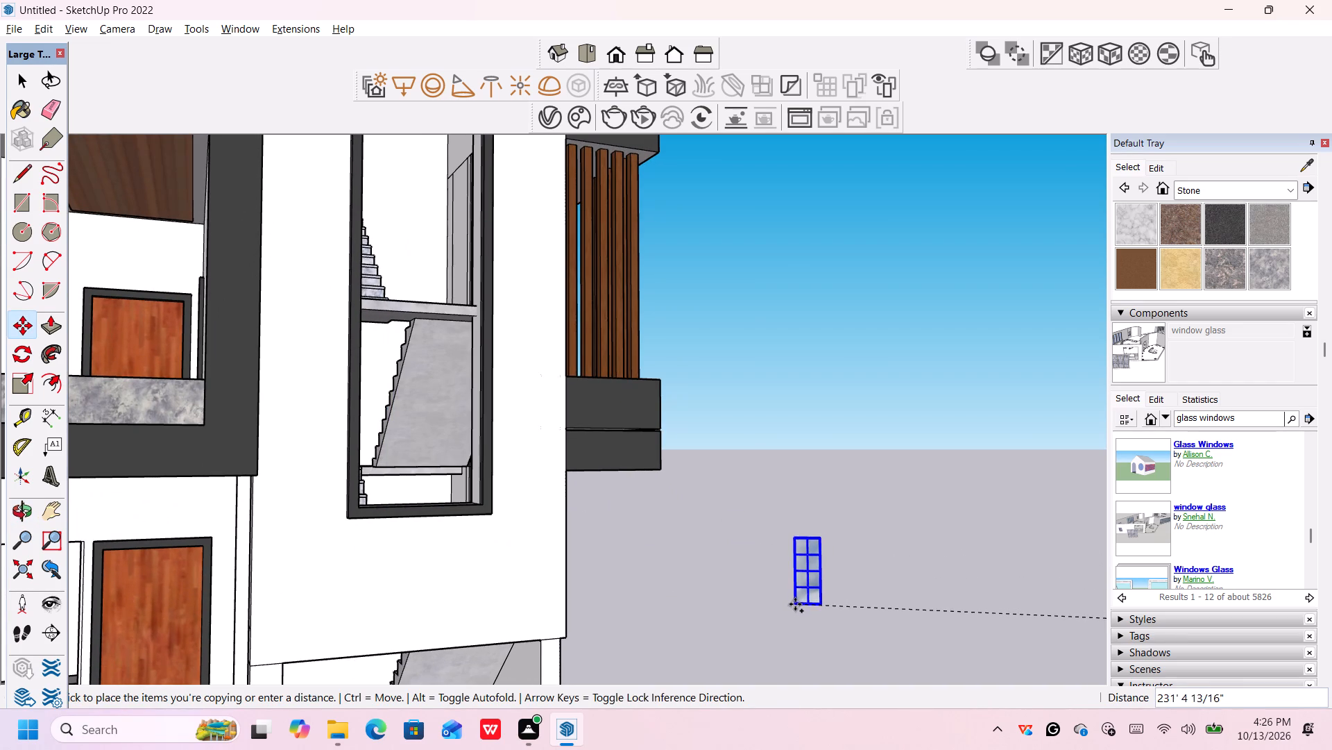
{"action": "left_click", "coordinate": [789, 609]}
Copy the two-pane sliding window from the imported building's rear wall and place it about 231' 8" away, beside the copied eight-pane window.
{"action": "scroll", "coordinate": [813, 544], "scroll_direction": "up", "scroll_amount": 6}
{"action": "middle_click_drag", "start_coordinate": [826, 551], "coordinate": [825, 554]}
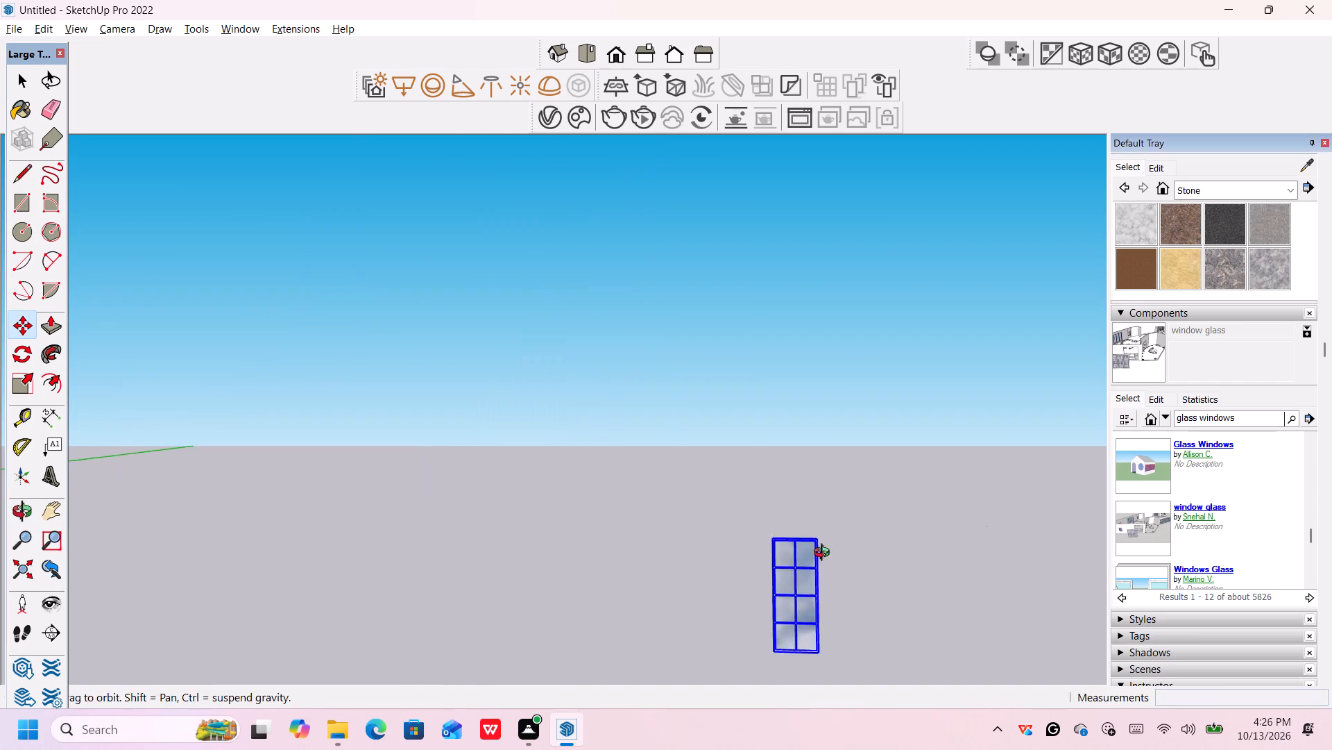
{"action": "middle_click_drag", "start_coordinate": [825, 554], "coordinate": [810, 614]}
{"action": "scroll", "coordinate": [810, 606], "scroll_direction": "down", "scroll_amount": 17}
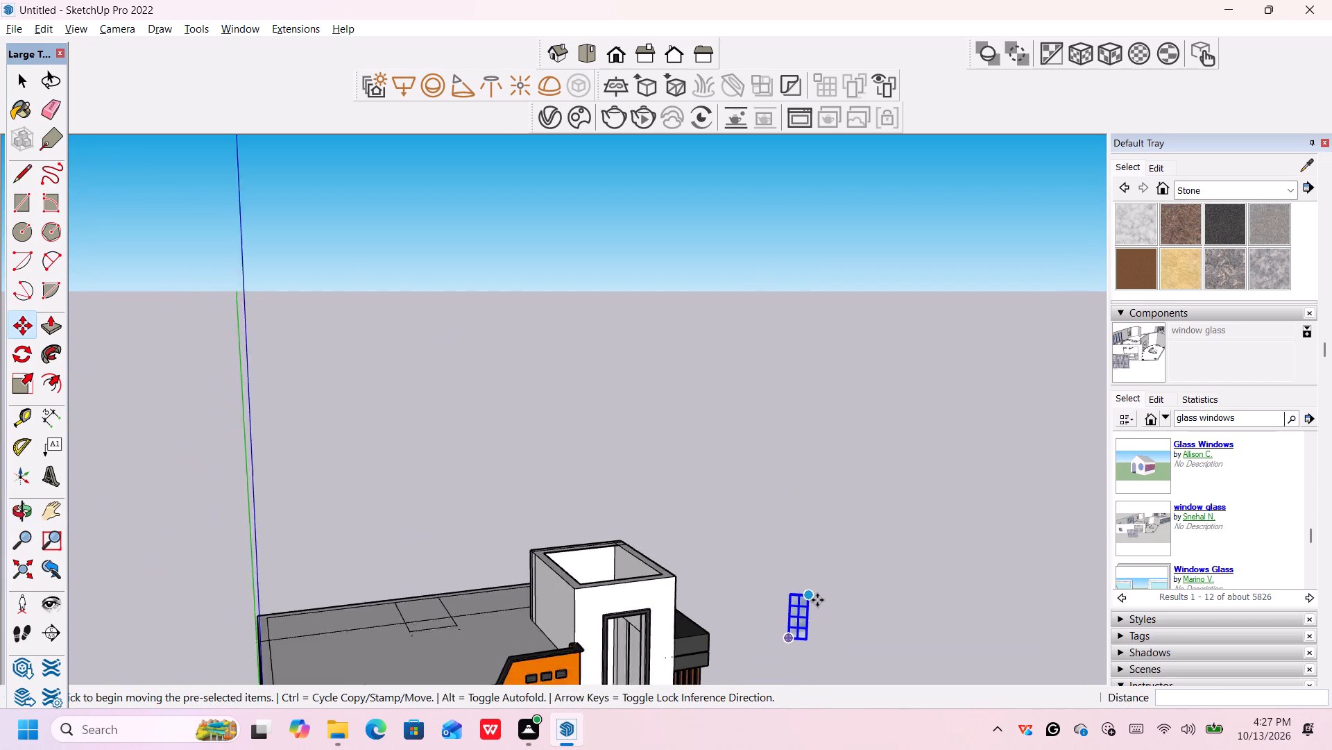
{"action": "scroll", "coordinate": [817, 600], "scroll_direction": "down", "scroll_amount": 4}
{"action": "middle_click", "coordinate": [818, 606]}
{"action": "middle_click_drag", "start_coordinate": [818, 606], "coordinate": [764, 604]}
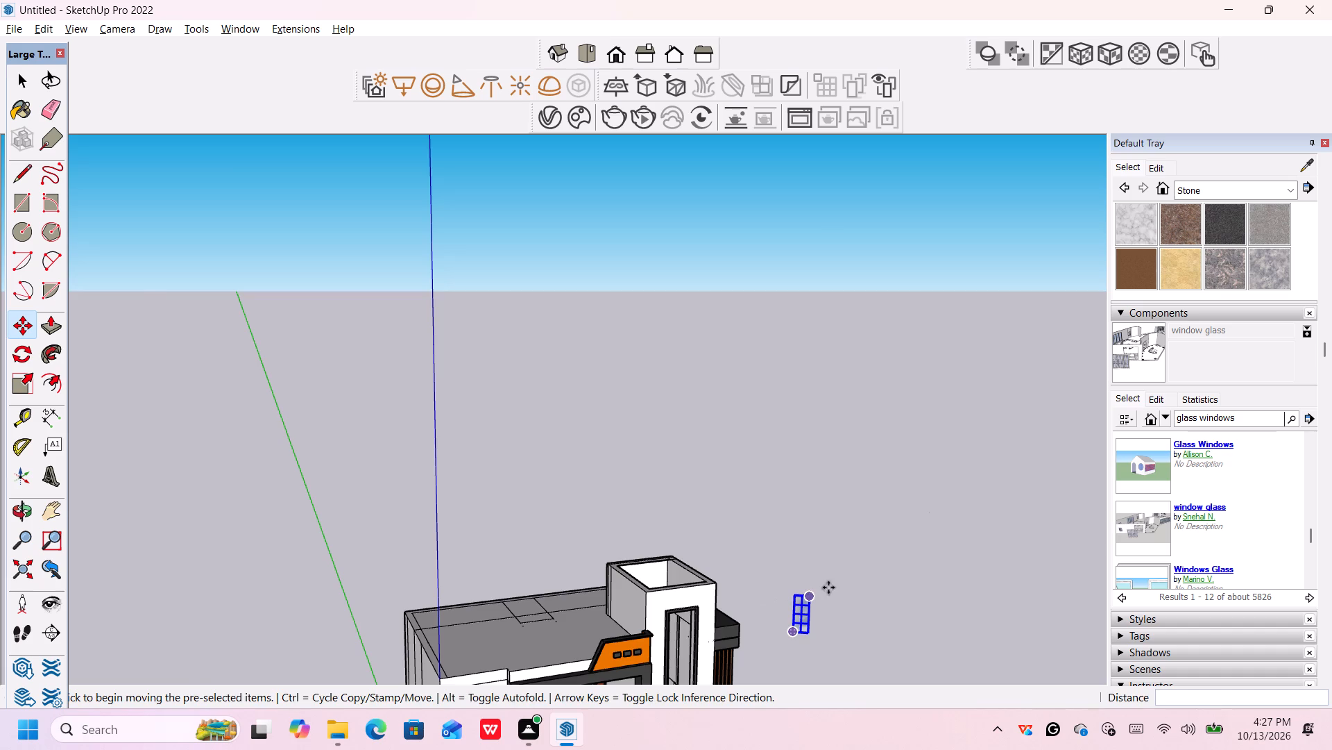
{"action": "scroll", "coordinate": [828, 587], "scroll_direction": "down", "scroll_amount": 8}
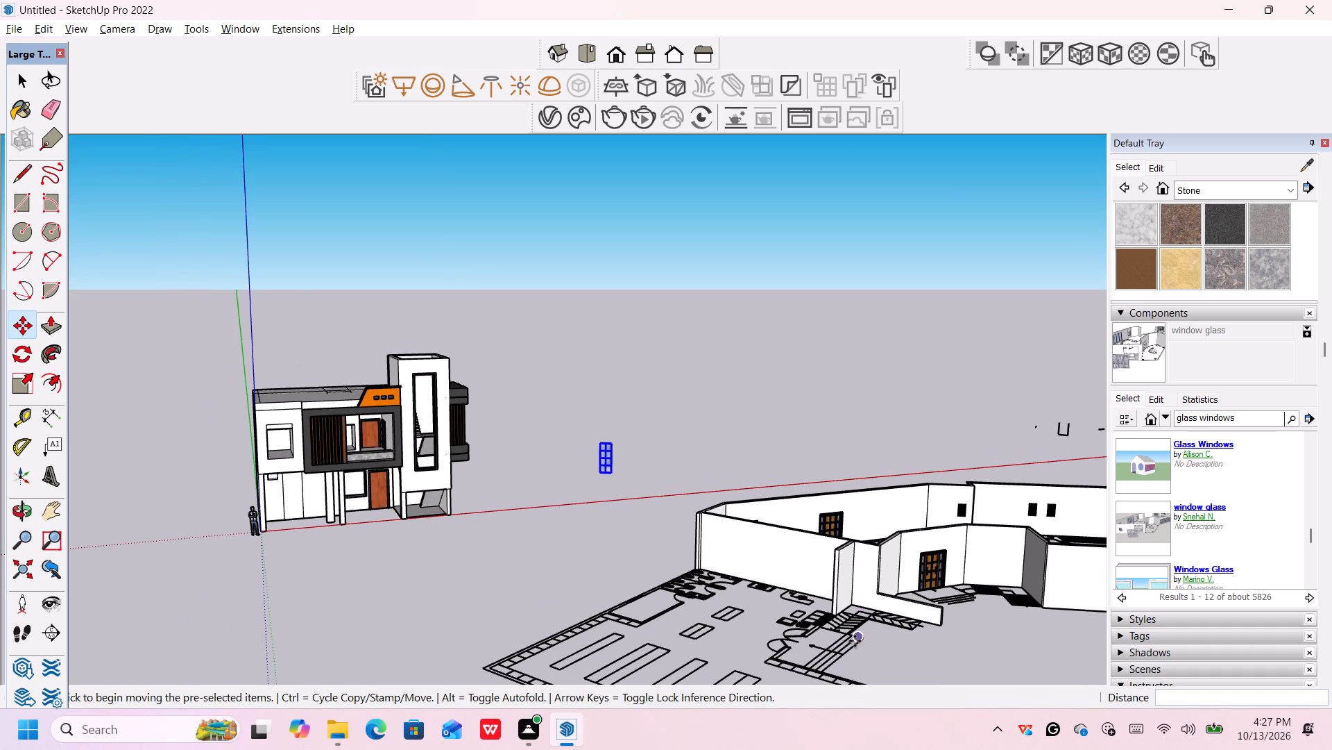
{"action": "scroll", "coordinate": [881, 623], "scroll_direction": "down", "scroll_amount": 1}
{"action": "scroll", "coordinate": [938, 637], "scroll_direction": "up", "scroll_amount": 4}
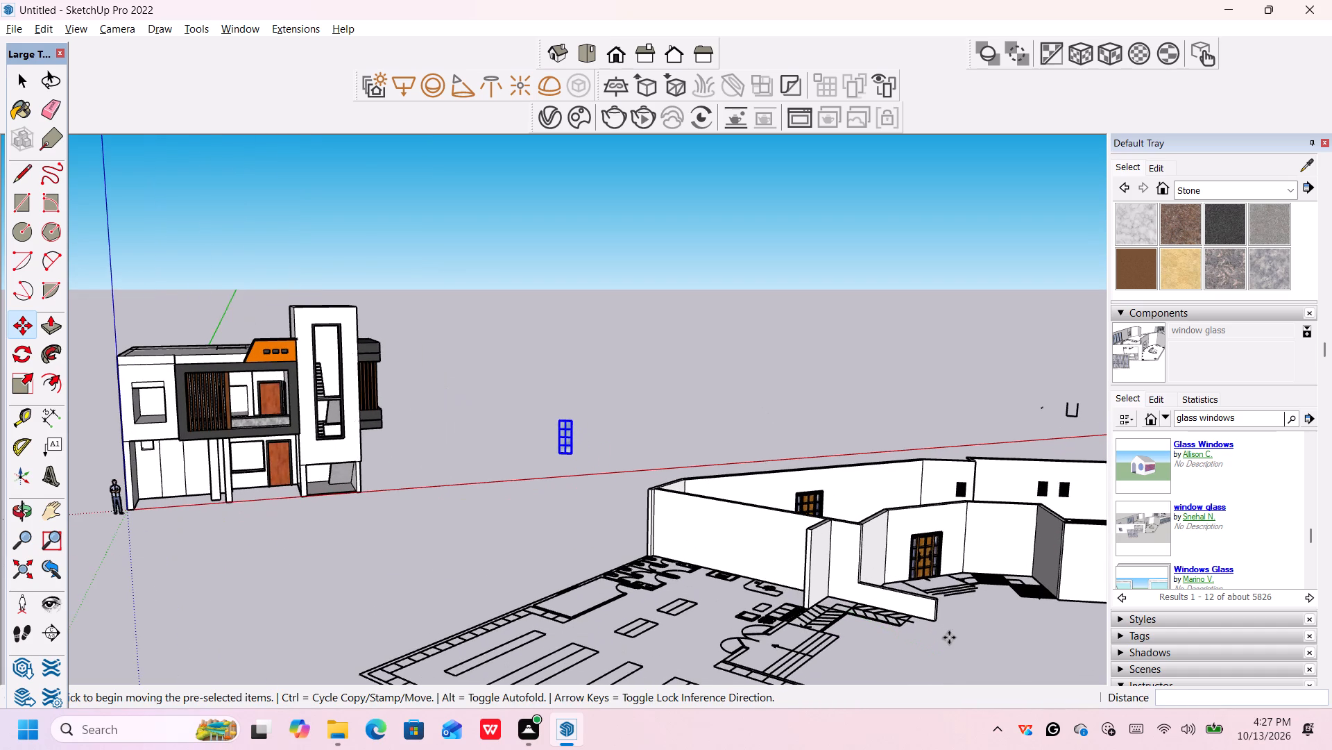
{"action": "middle_click_drag", "start_coordinate": [949, 637], "coordinate": [374, 437]}
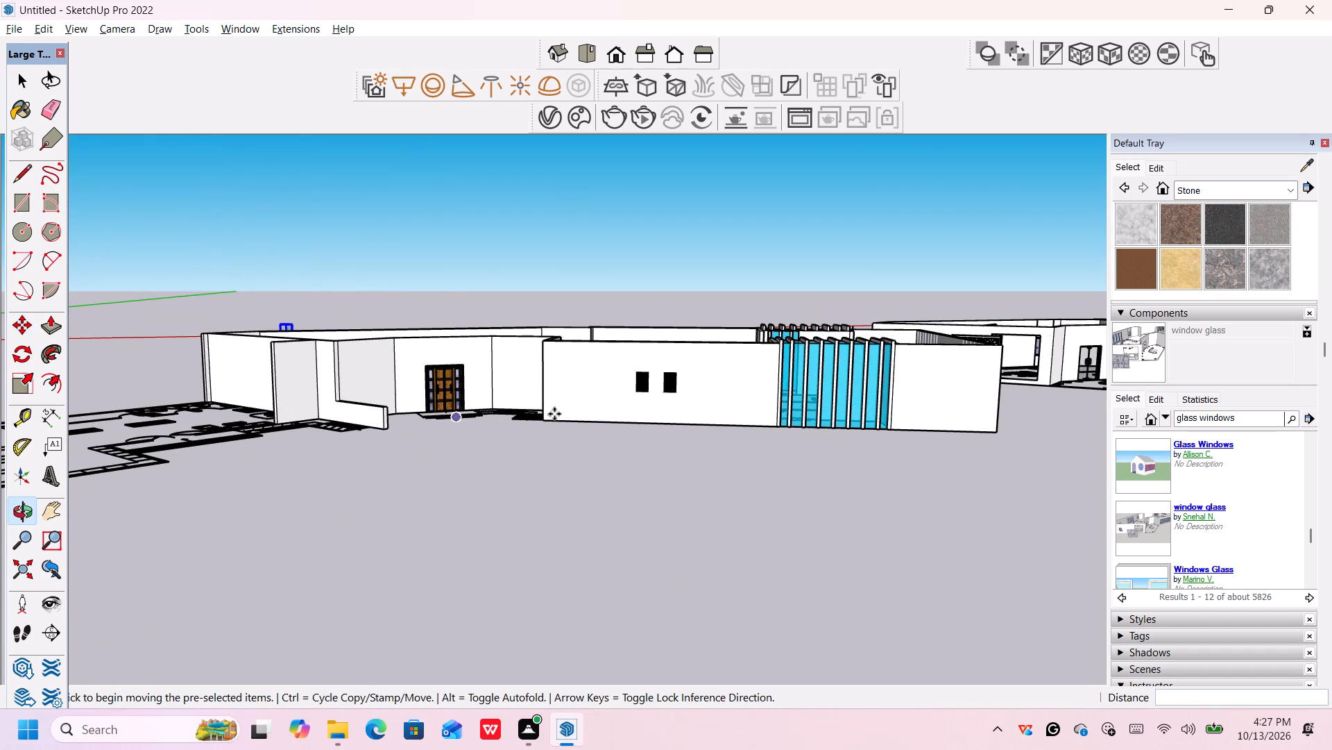
{"action": "scroll", "coordinate": [650, 389], "scroll_direction": "up", "scroll_amount": 8}
{"action": "scroll", "coordinate": [654, 392], "scroll_direction": "down", "scroll_amount": 12}
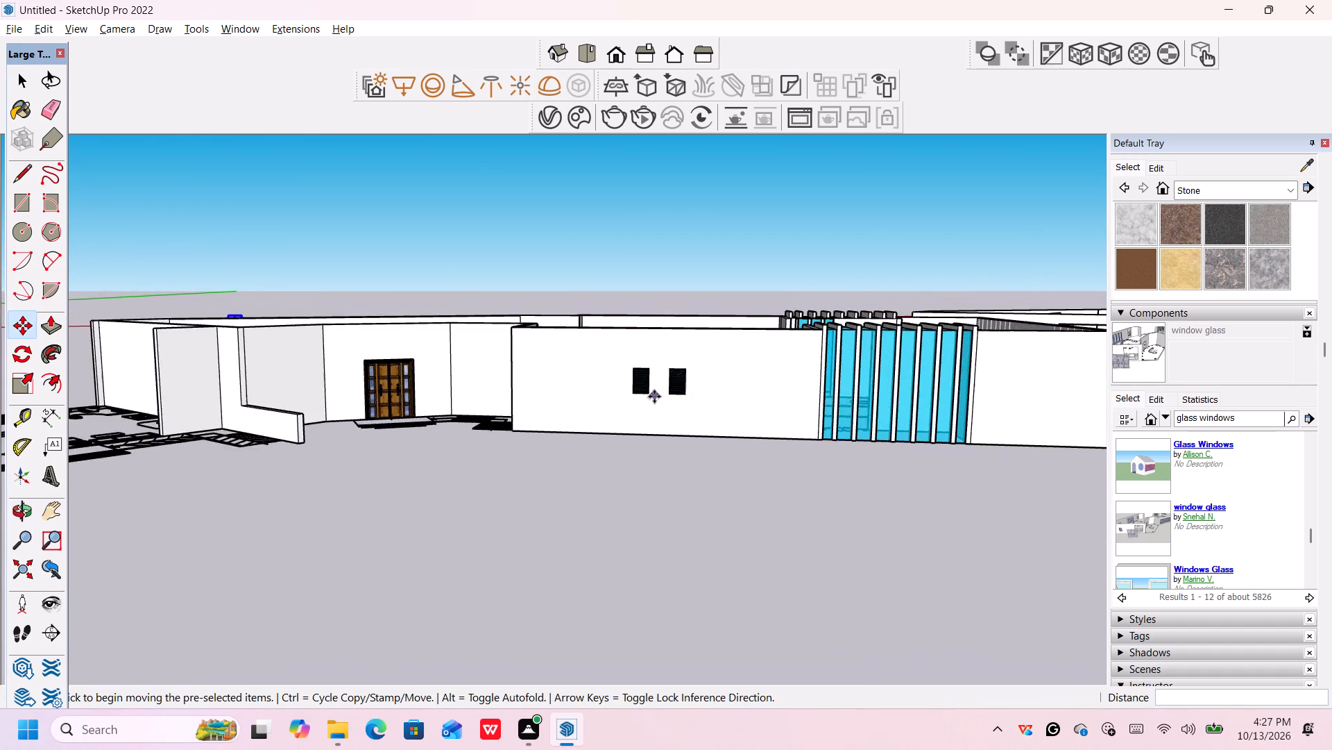
{"action": "scroll", "coordinate": [654, 397], "scroll_direction": "down", "scroll_amount": 7}
{"action": "scroll", "coordinate": [976, 409], "scroll_direction": "down", "scroll_amount": 5}
{"action": "middle_click_drag", "start_coordinate": [978, 410], "coordinate": [658, 410]}
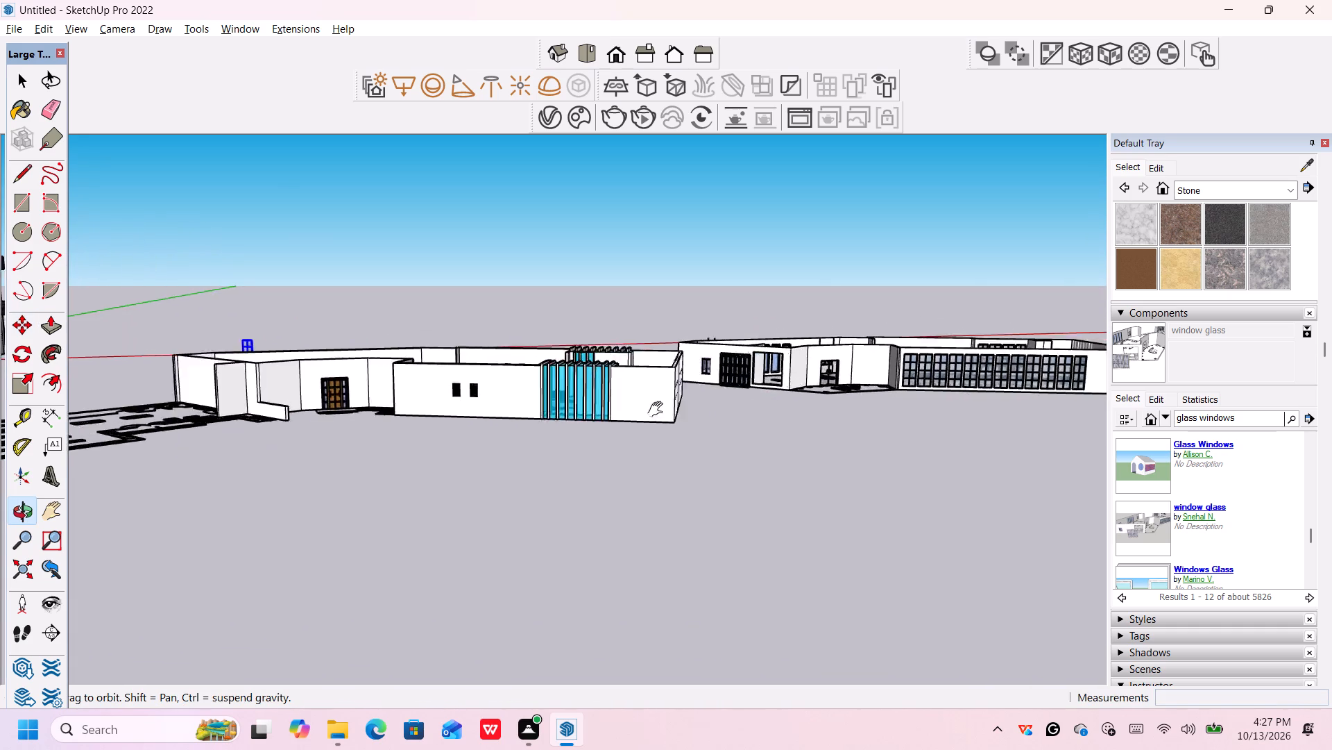
{"action": "middle_click_drag", "start_coordinate": [658, 410], "coordinate": [510, 444]}
{"action": "scroll", "coordinate": [780, 384], "scroll_direction": "up", "scroll_amount": 5}
{"action": "middle_click_drag", "start_coordinate": [781, 384], "coordinate": [781, 407]}
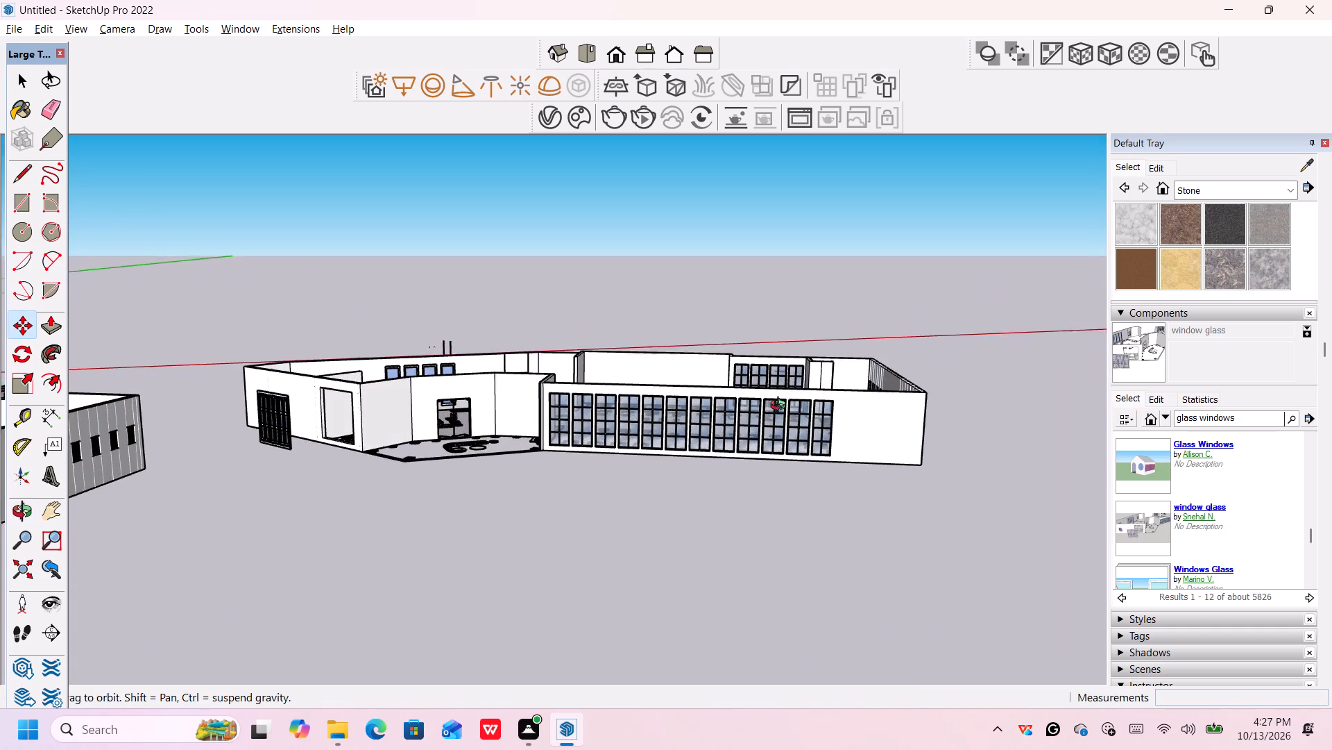
{"action": "middle_click_drag", "start_coordinate": [781, 407], "coordinate": [788, 467]}
{"action": "scroll", "coordinate": [452, 357], "scroll_direction": "up", "scroll_amount": 8}
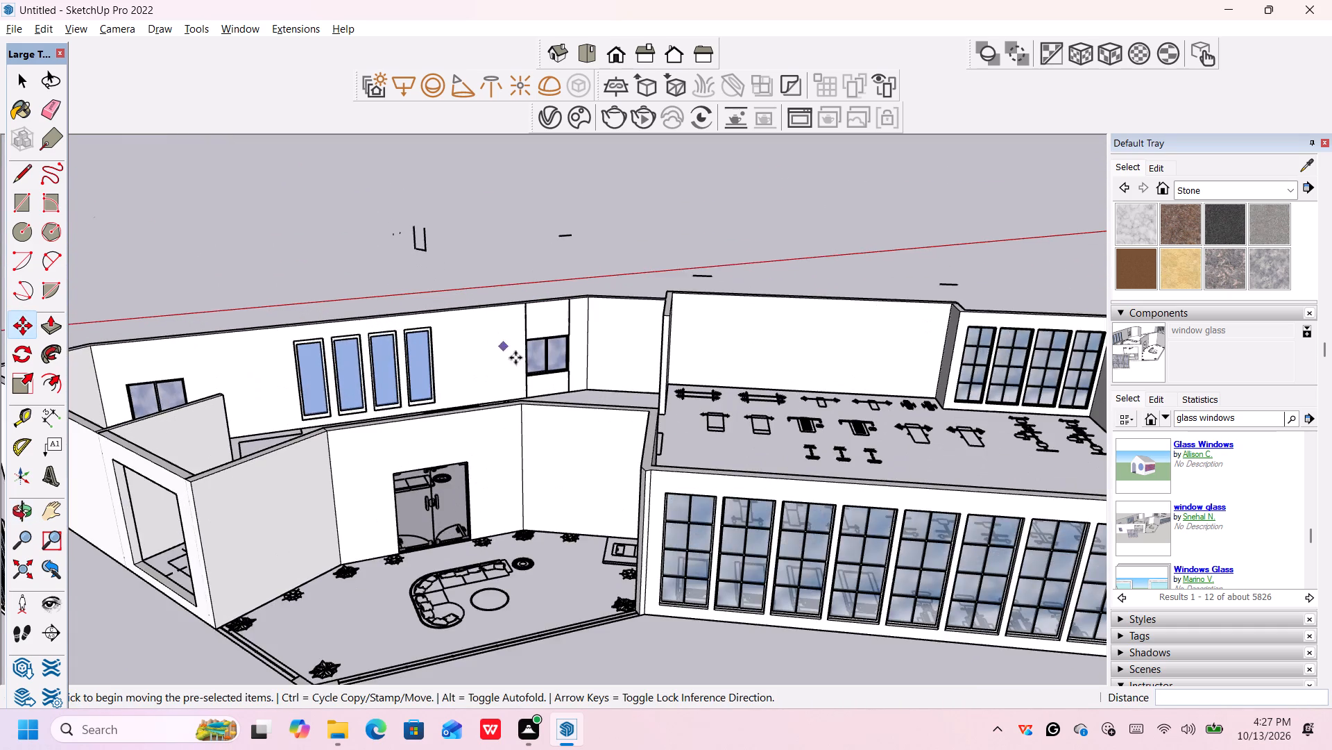
{"action": "scroll", "coordinate": [515, 358], "scroll_direction": "up", "scroll_amount": 10}
{"action": "scroll", "coordinate": [575, 371], "scroll_direction": "up", "scroll_amount": 10}
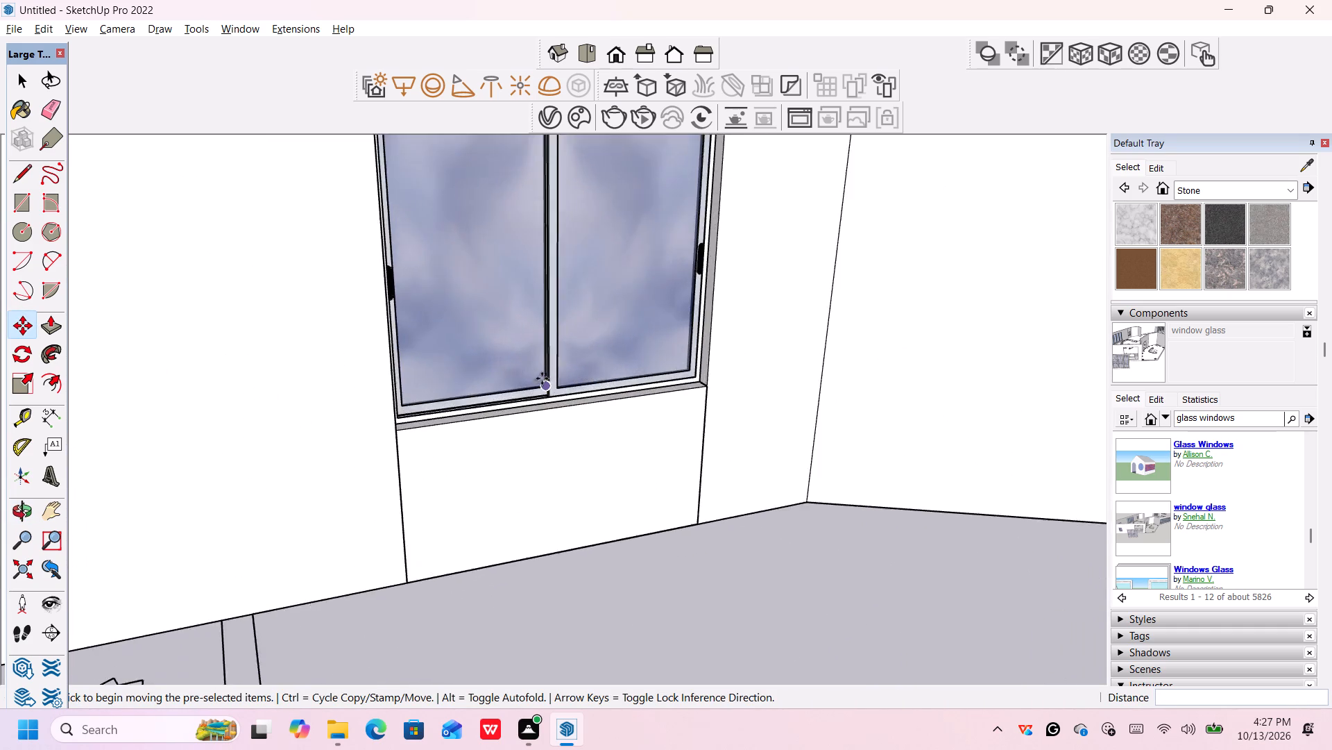
{"action": "scroll", "coordinate": [542, 378], "scroll_direction": "up", "scroll_amount": 3}
{"action": "scroll", "coordinate": [372, 424], "scroll_direction": "up", "scroll_amount": 5}
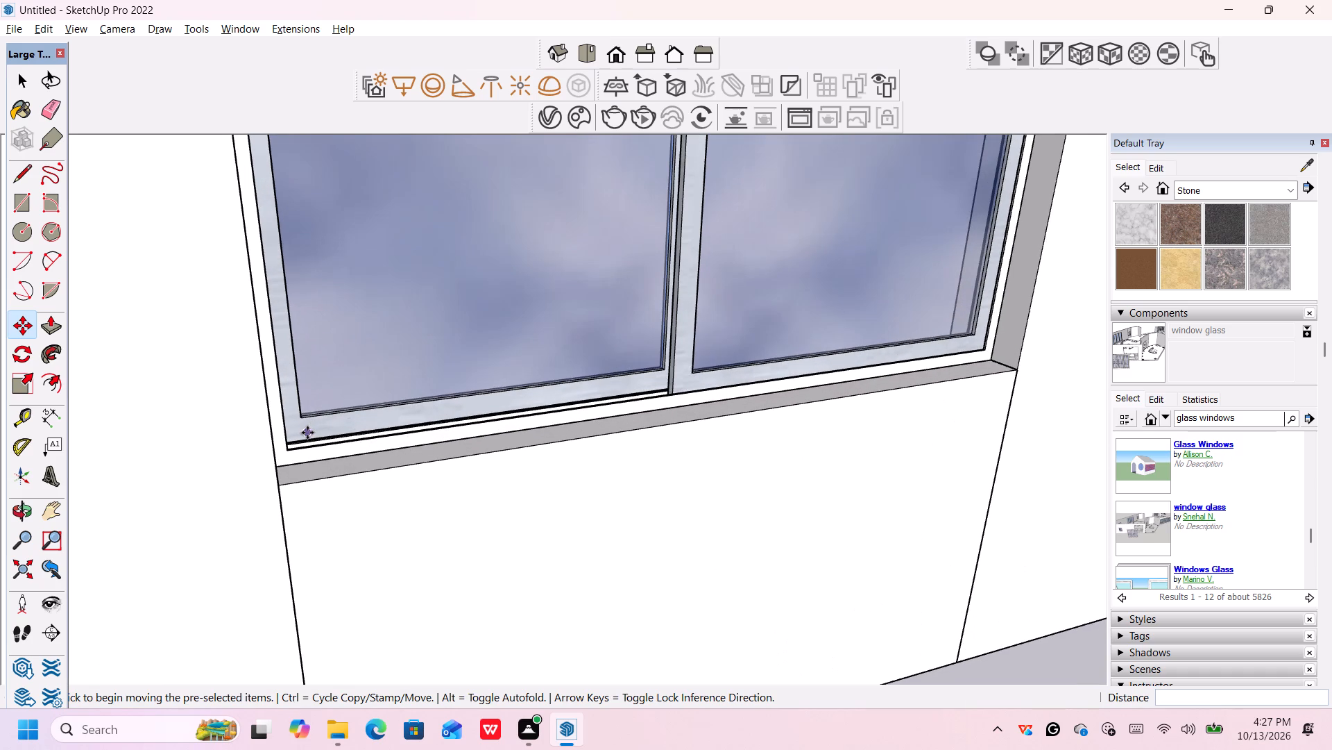
{"action": "key", "text": "space"}
{"action": "left_click", "coordinate": [308, 418]}
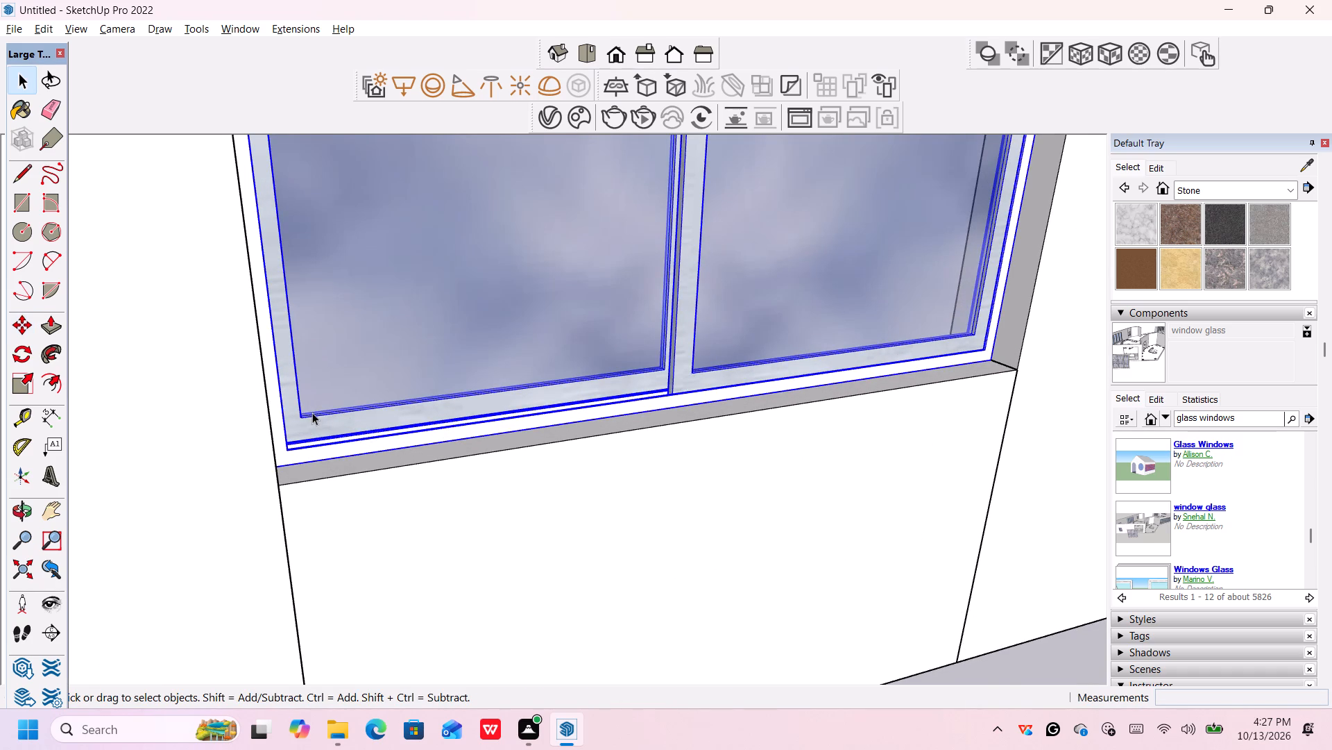
{"action": "scroll", "coordinate": [312, 412], "scroll_direction": "up", "scroll_amount": 3}
{"action": "middle_click_drag", "start_coordinate": [298, 437], "coordinate": [216, 404]}
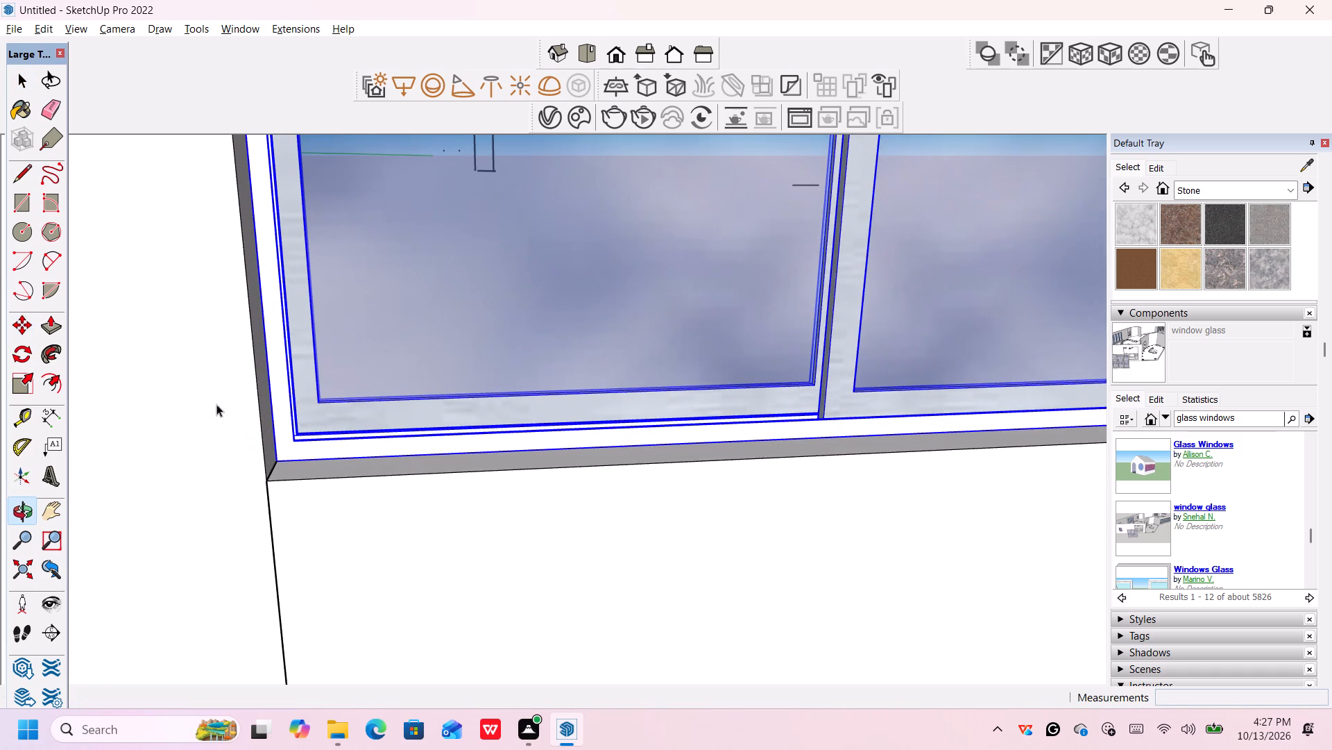
{"action": "scroll", "coordinate": [274, 424], "scroll_direction": "down", "scroll_amount": 4}
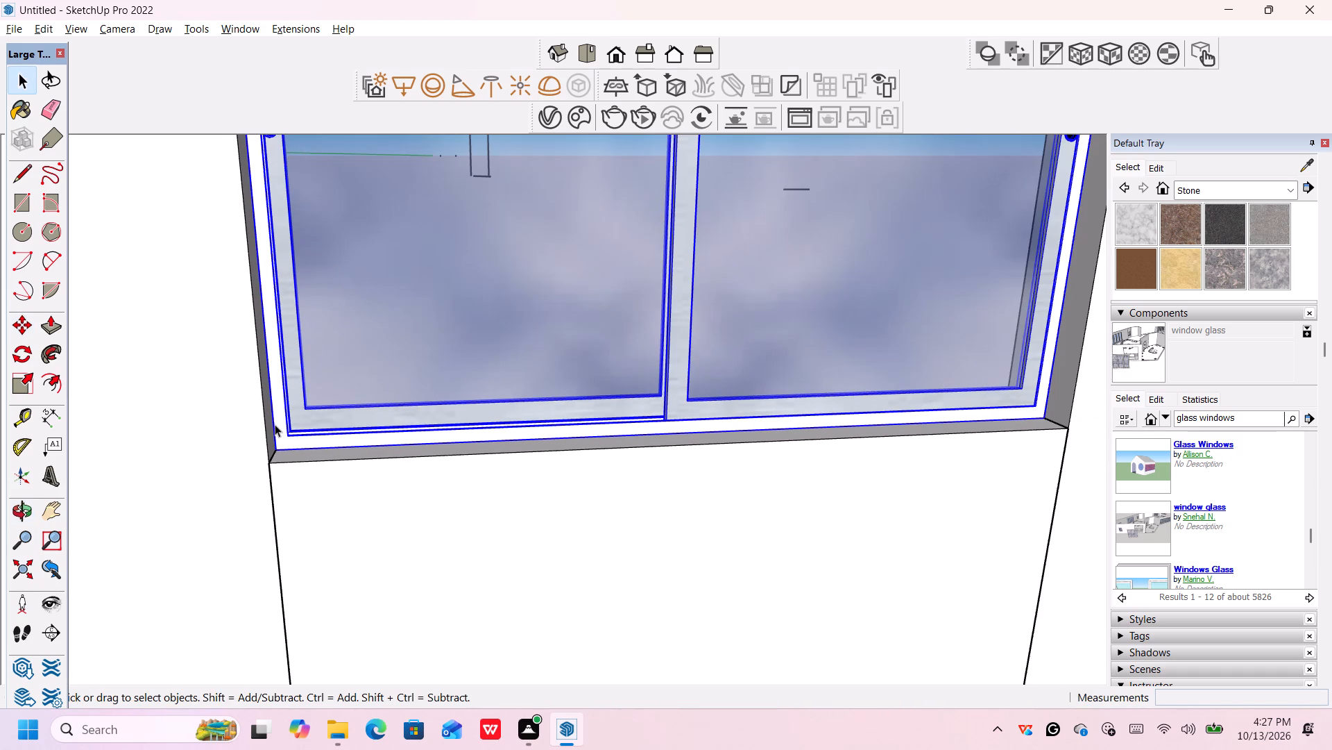
{"action": "scroll", "coordinate": [275, 428], "scroll_direction": "up", "scroll_amount": 2}
{"action": "key", "text": "m"}
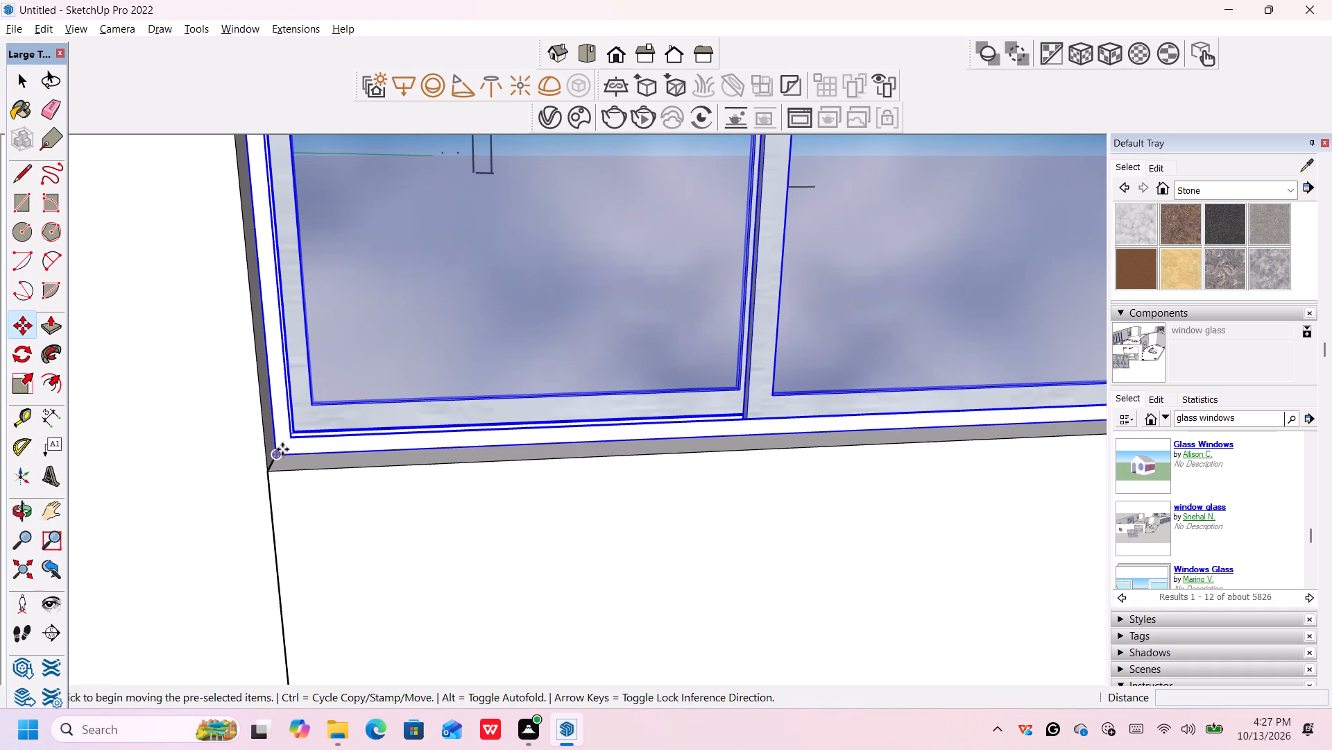
{"action": "left_click", "coordinate": [276, 453]}
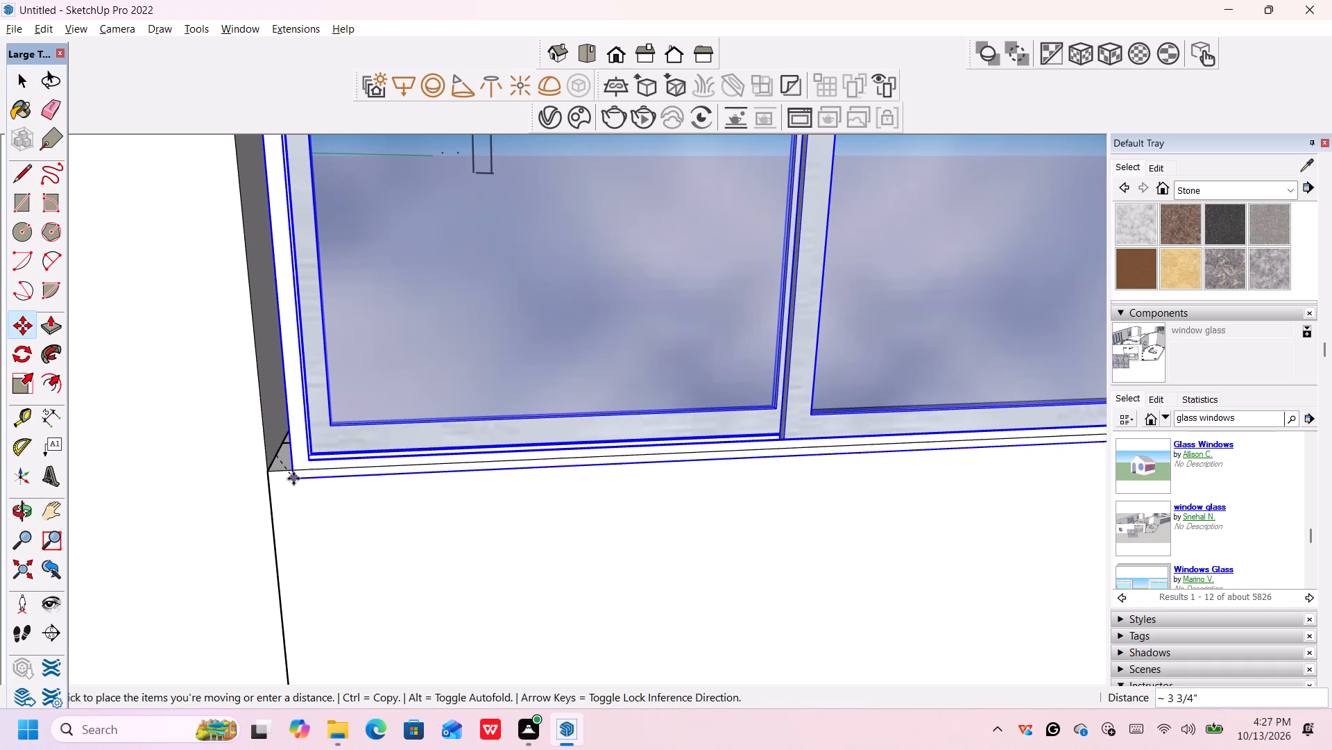
{"action": "scroll", "coordinate": [297, 479], "scroll_direction": "down", "scroll_amount": 5}
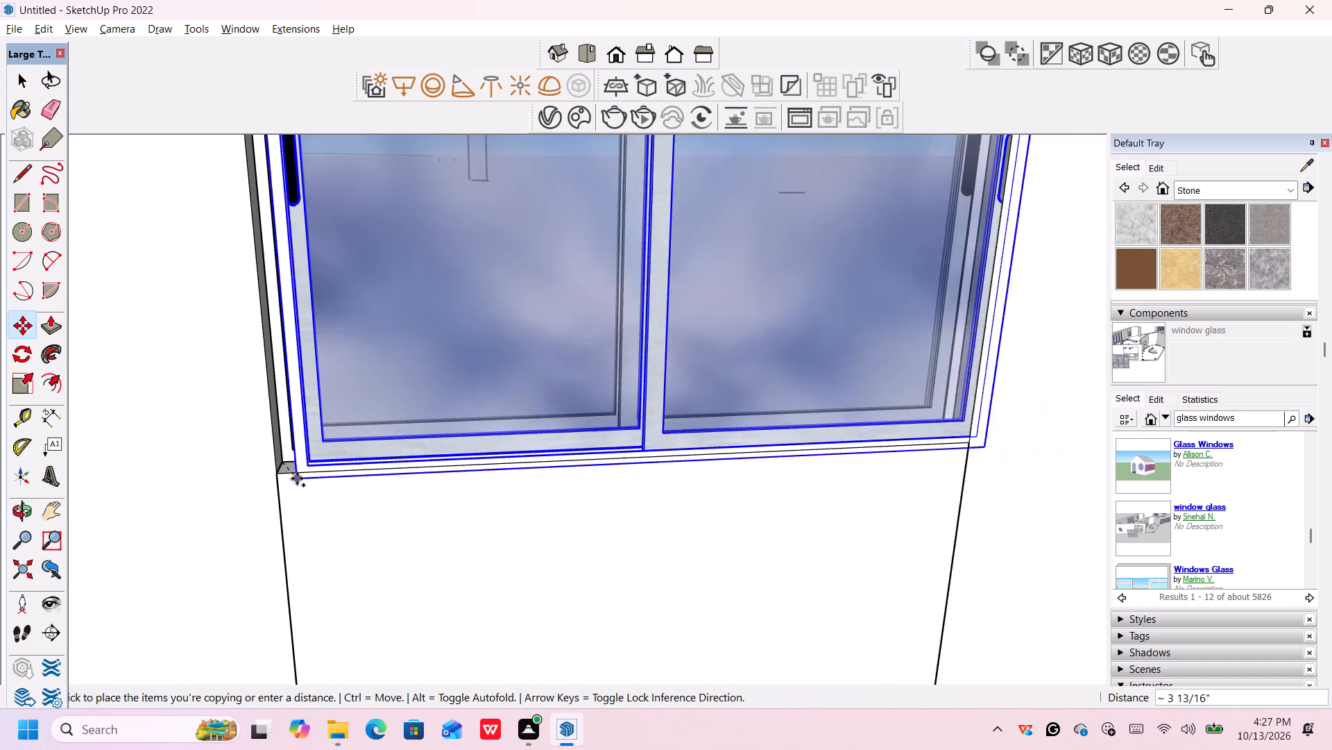
{"action": "scroll", "coordinate": [297, 478], "scroll_direction": "down", "scroll_amount": 20}
{"action": "scroll", "coordinate": [297, 478], "scroll_direction": "down", "scroll_amount": 20}
{"action": "scroll", "coordinate": [297, 478], "scroll_direction": "down", "scroll_amount": 1}
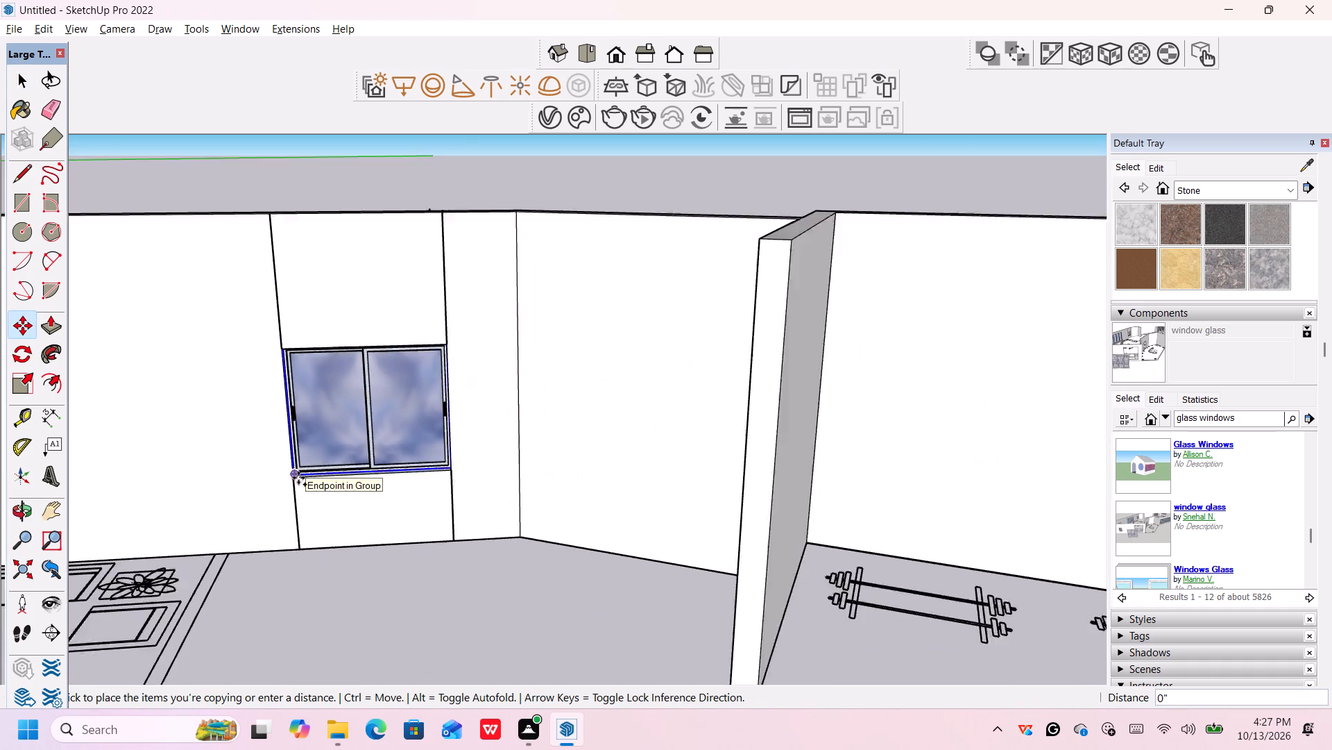
{"action": "scroll", "coordinate": [298, 478], "scroll_direction": "down", "scroll_amount": 7}
{"action": "scroll", "coordinate": [334, 268], "scroll_direction": "up", "scroll_amount": 5}
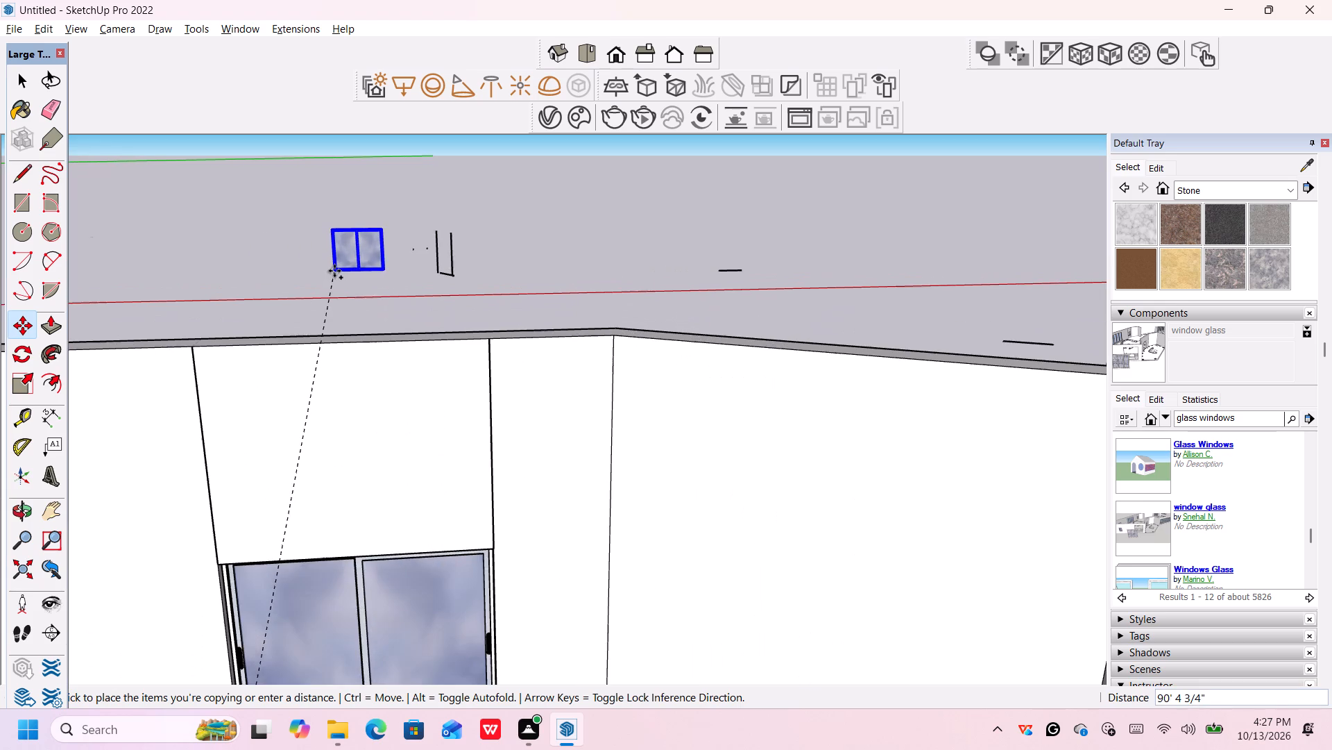
{"action": "scroll", "coordinate": [322, 276], "scroll_direction": "down", "scroll_amount": 20}
{"action": "scroll", "coordinate": [322, 276], "scroll_direction": "down", "scroll_amount": 9}
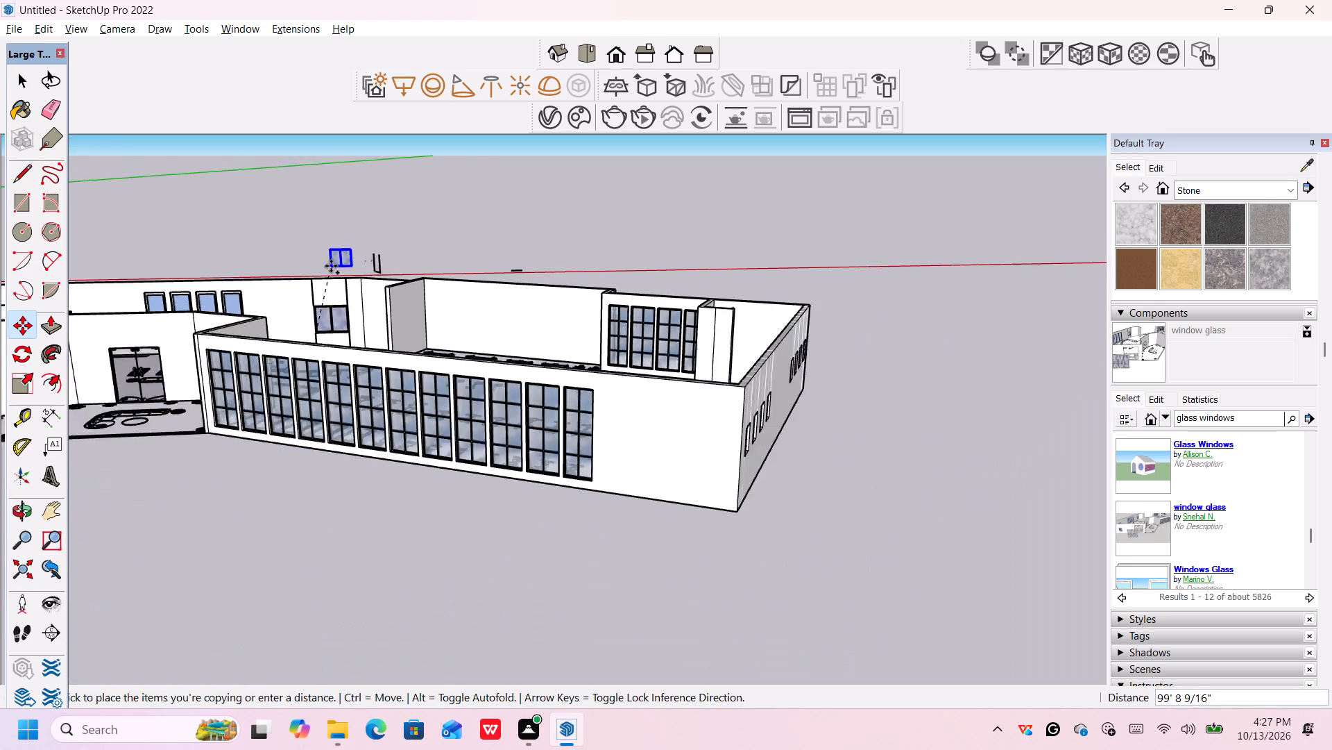
{"action": "scroll", "coordinate": [331, 266], "scroll_direction": "down", "scroll_amount": 8}
{"action": "scroll", "coordinate": [332, 265], "scroll_direction": "down", "scroll_amount": 14}
{"action": "scroll", "coordinate": [209, 249], "scroll_direction": "down", "scroll_amount": 1}
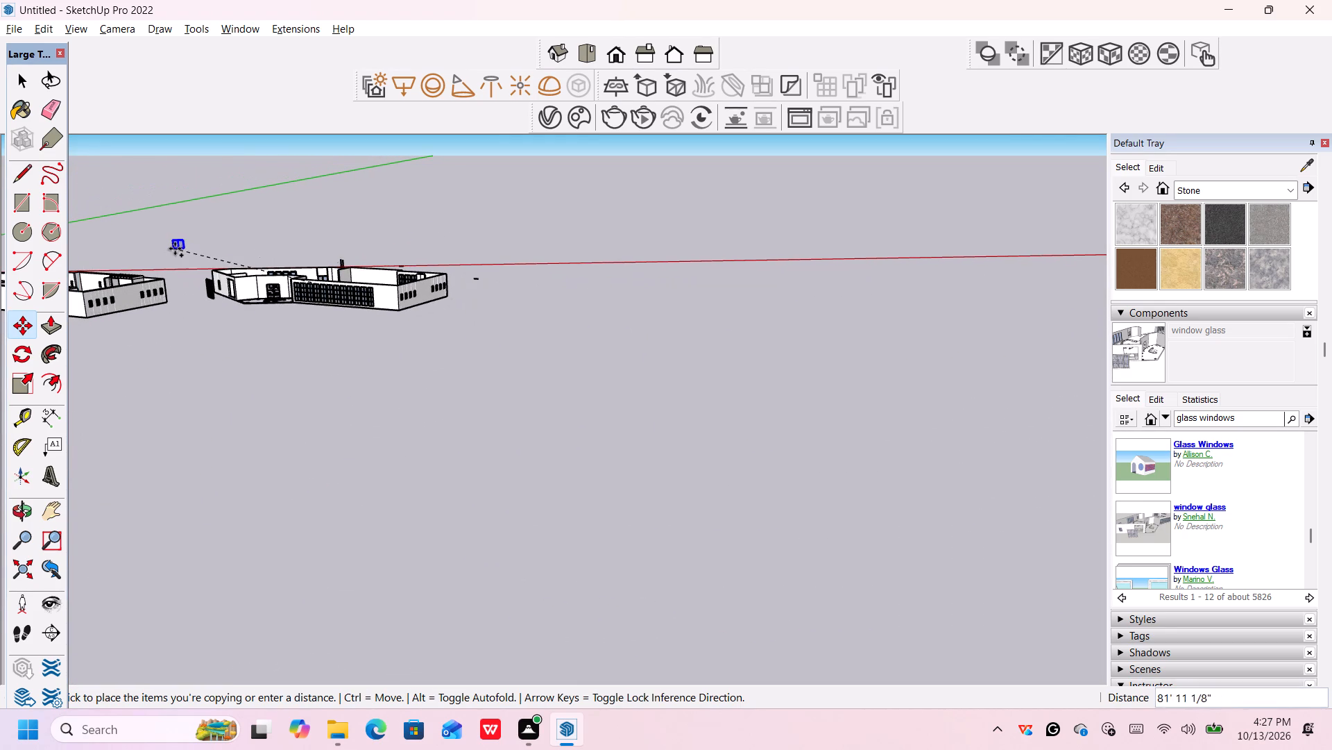
{"action": "middle_click_drag", "start_coordinate": [177, 251], "coordinate": [681, 352], "text": "shift"}
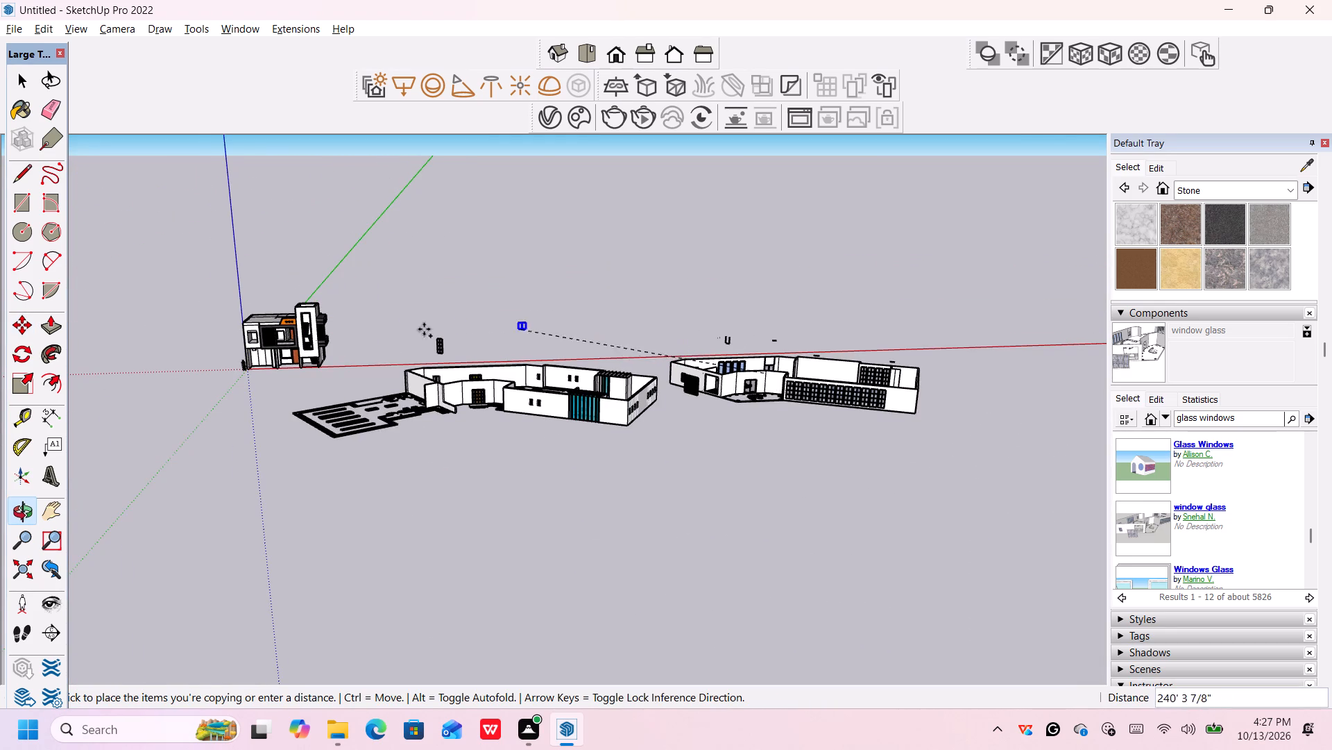
{"action": "scroll", "coordinate": [400, 331], "scroll_direction": "up", "scroll_amount": 7}
{"action": "left_click", "coordinate": [406, 356]}
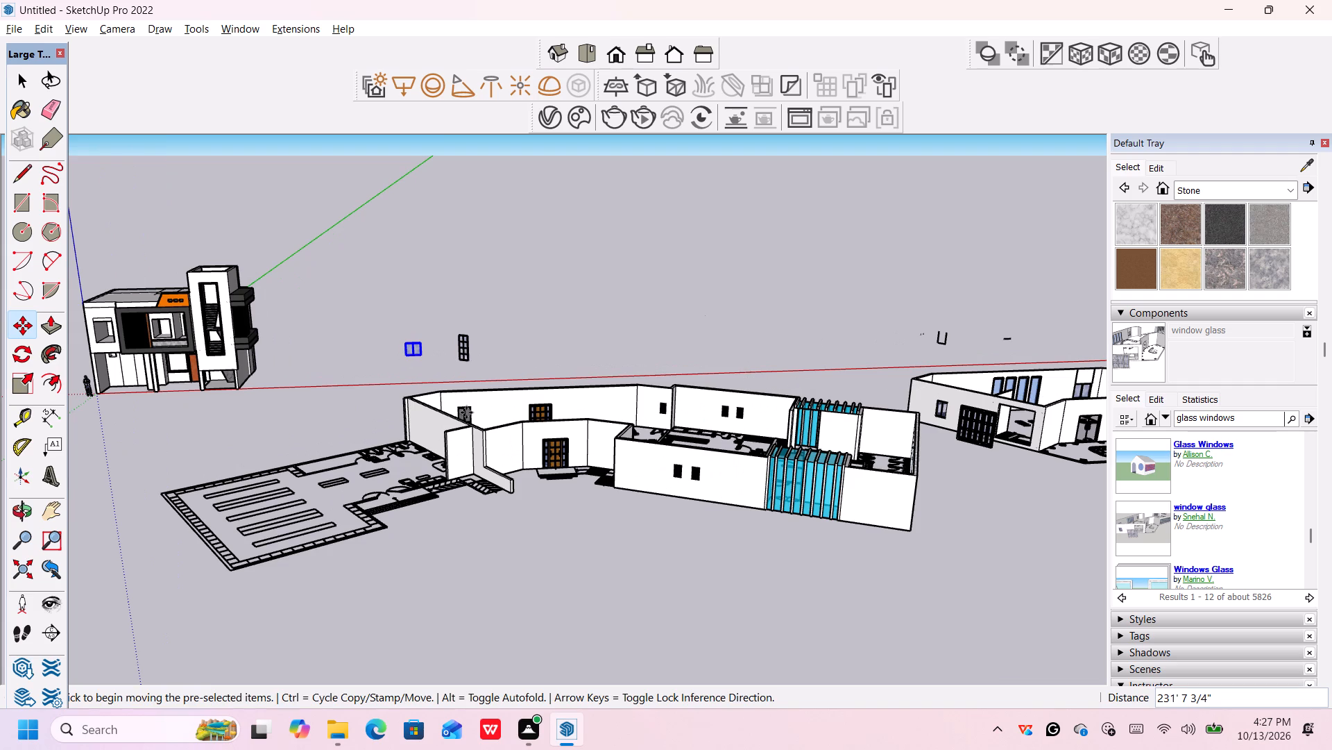
{"action": "key", "text": "space"}
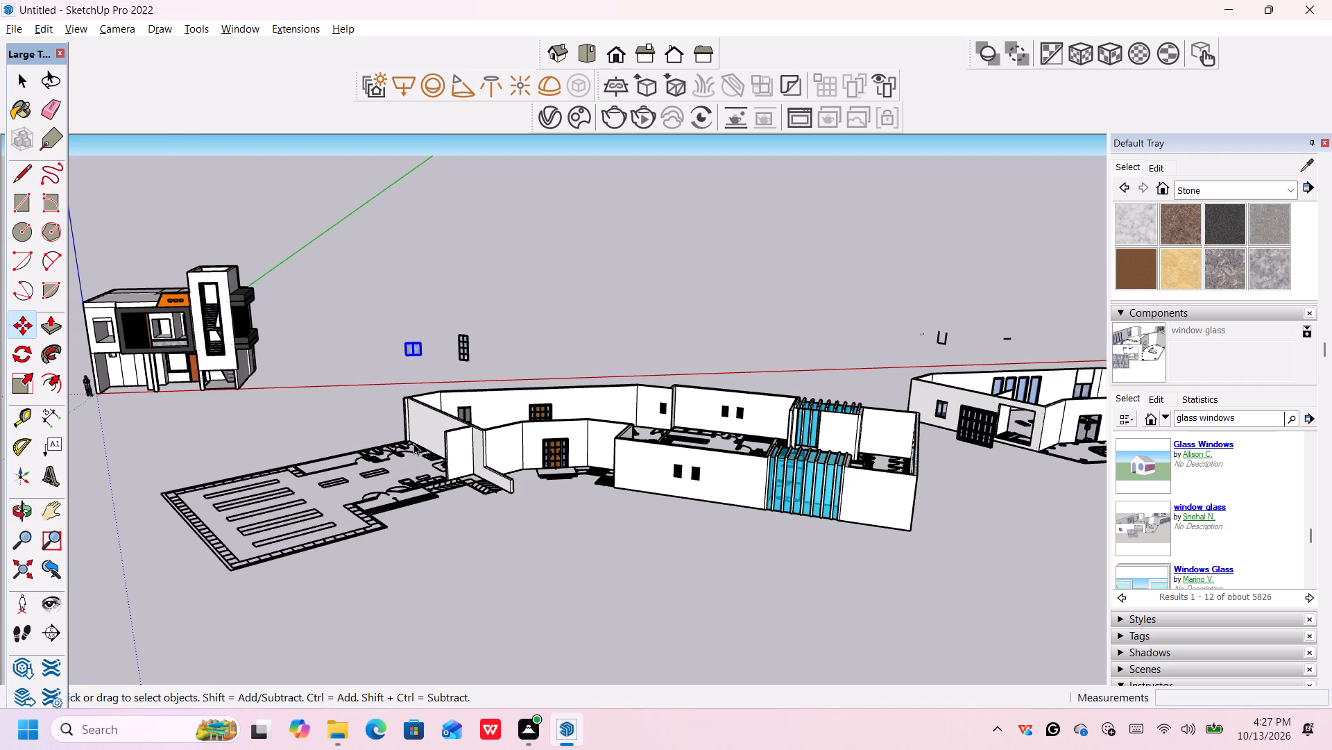
Delete the imported window glass buildings and the stray pieces left around them, keeping the two copied windows beside the house.
{"action": "scroll", "coordinate": [862, 416], "scroll_direction": "down", "scroll_amount": 14}
{"action": "scroll", "coordinate": [1051, 383], "scroll_direction": "down", "scroll_amount": 1}
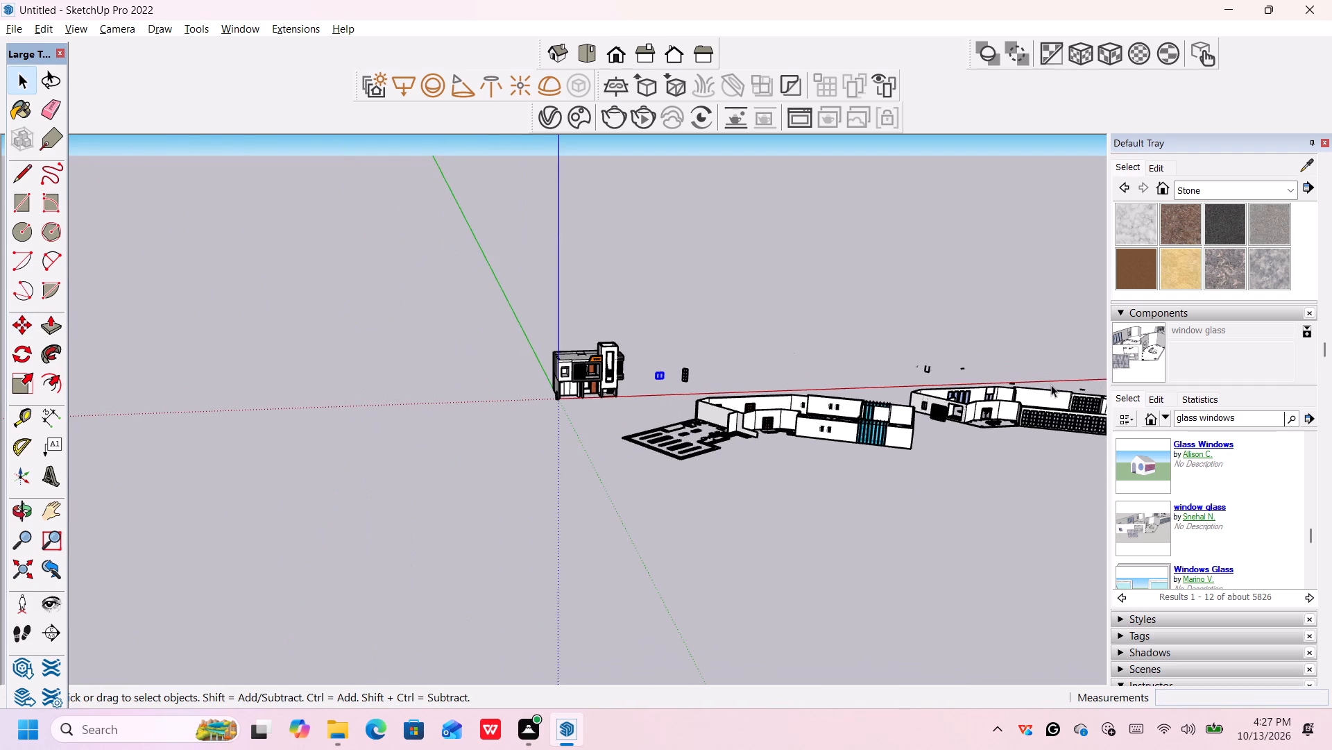
{"action": "middle_click_drag", "start_coordinate": [1051, 385], "coordinate": [656, 388]}
{"action": "left_click_drag", "start_coordinate": [753, 358], "coordinate": [674, 402]}
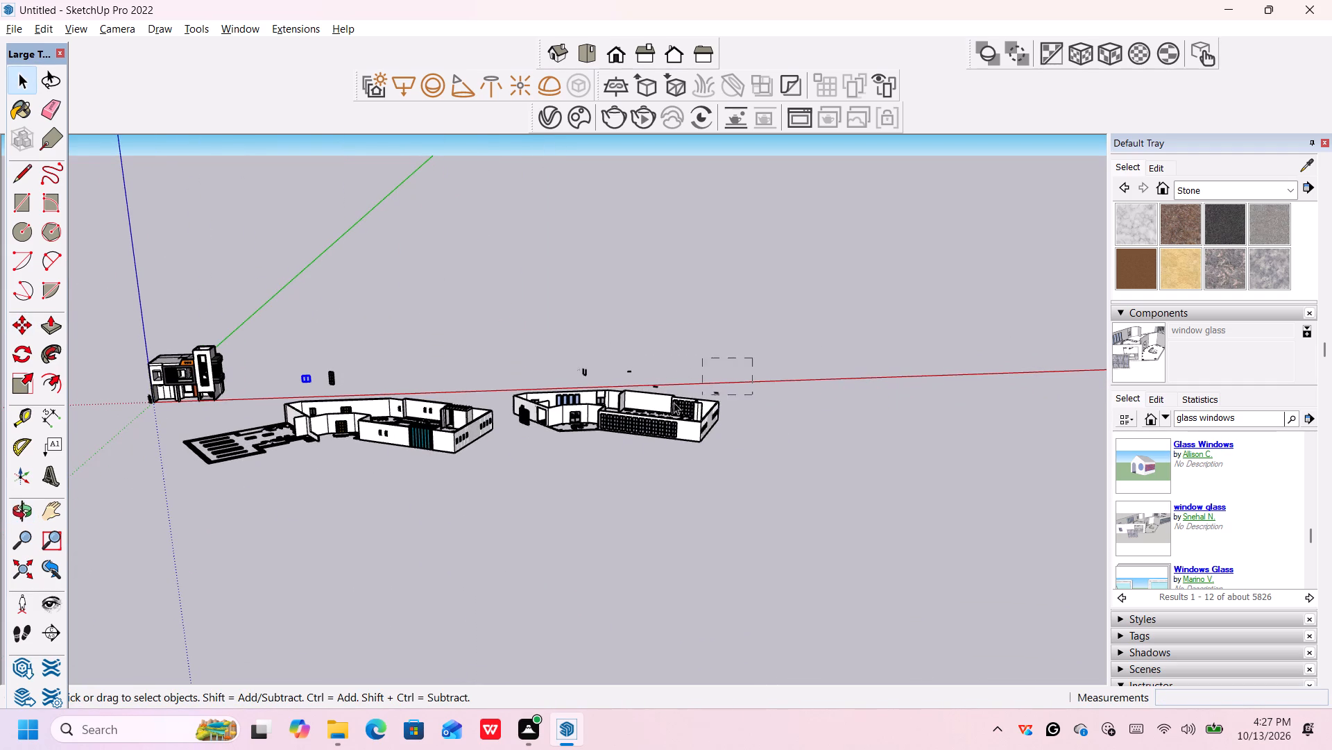
{"action": "left_click_drag", "start_coordinate": [674, 402], "coordinate": [401, 497]}
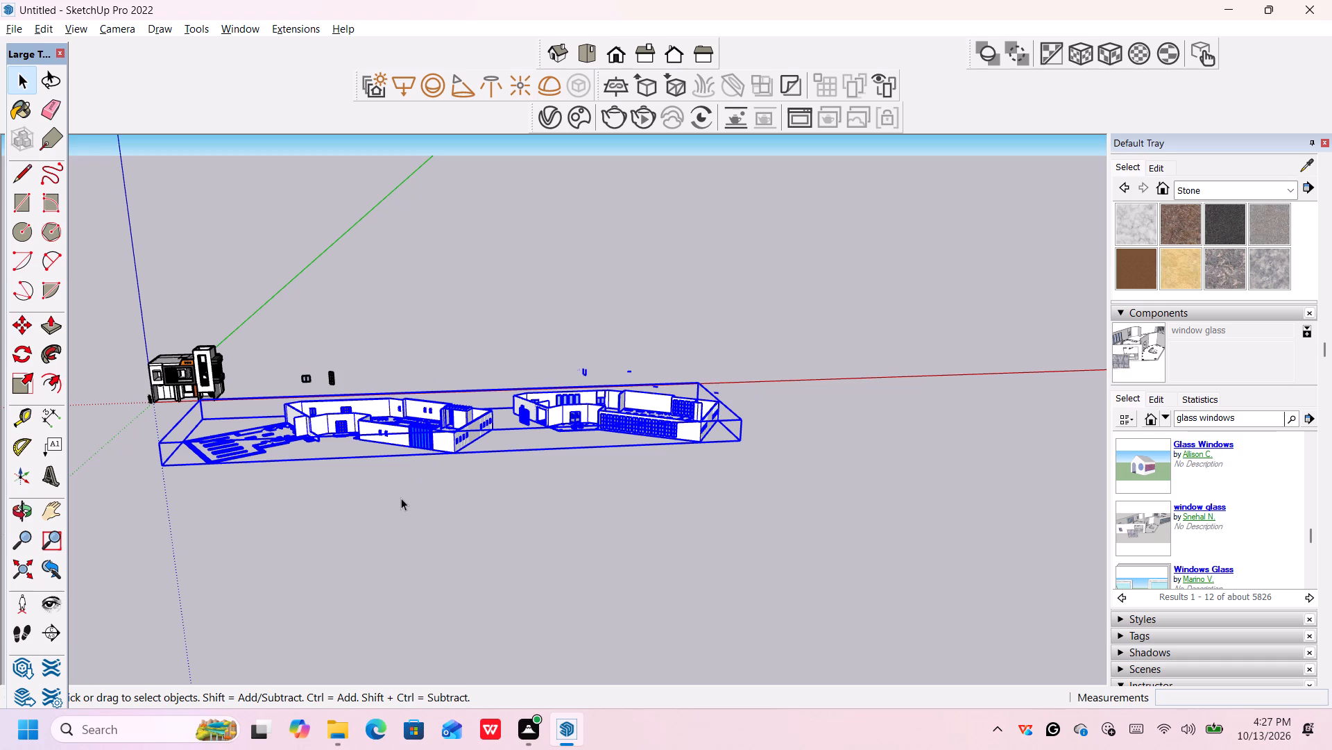
{"action": "key", "text": "Delete"}
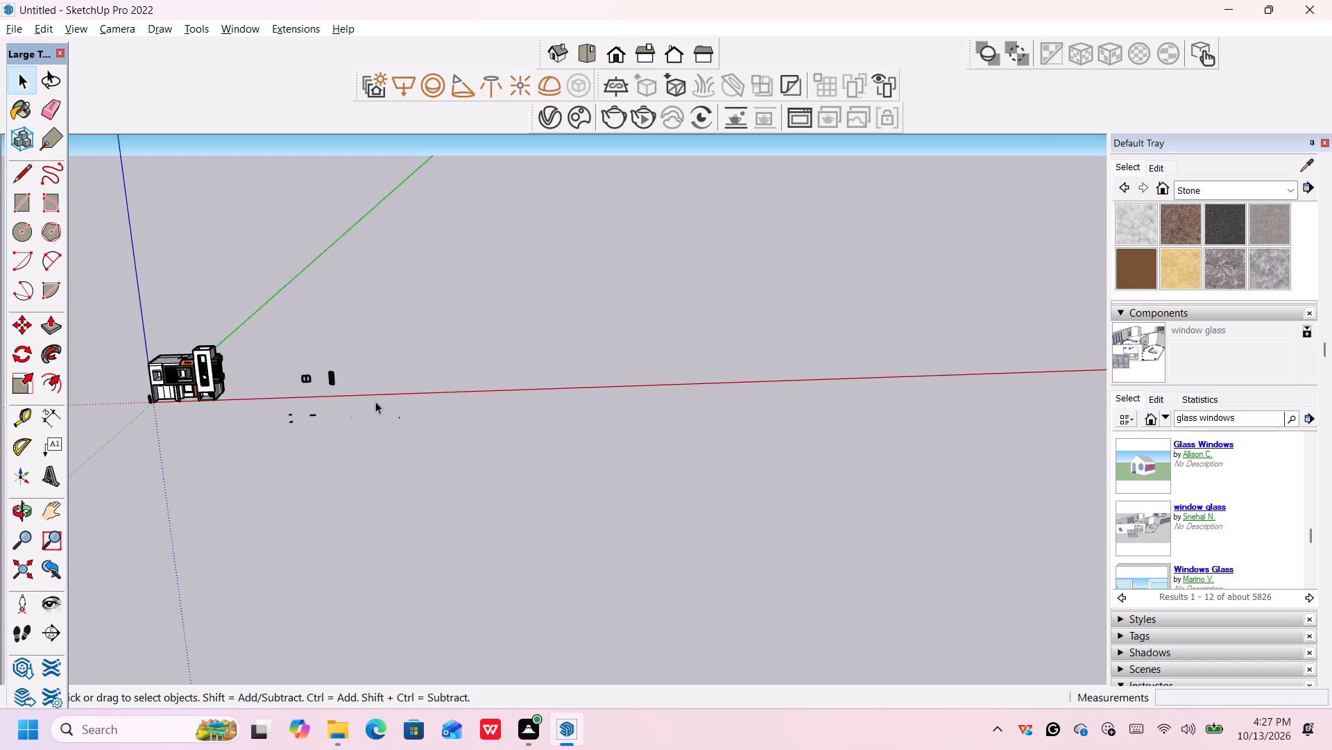
{"action": "left_click_drag", "start_coordinate": [411, 405], "coordinate": [256, 455]}
{"action": "key", "text": "Delete"}
Rotate the copied eight-pane window 60° about a vertical axis through the middle of its top edge.
{"action": "scroll", "coordinate": [268, 423], "scroll_direction": "down", "scroll_amount": 2}
{"action": "middle_click_drag", "start_coordinate": [275, 421], "coordinate": [418, 445]}
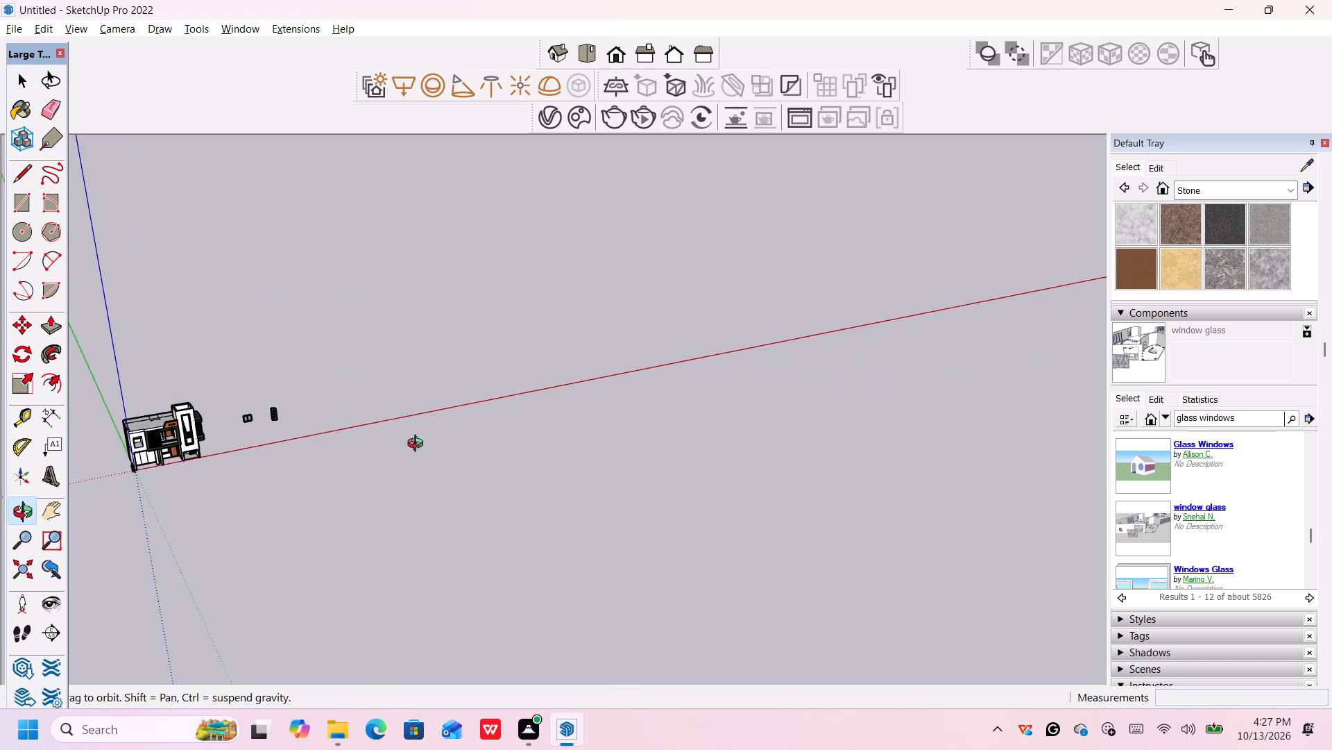
{"action": "middle_click_drag", "start_coordinate": [418, 445], "coordinate": [474, 485]}
{"action": "scroll", "coordinate": [433, 414], "scroll_direction": "up", "scroll_amount": 2}
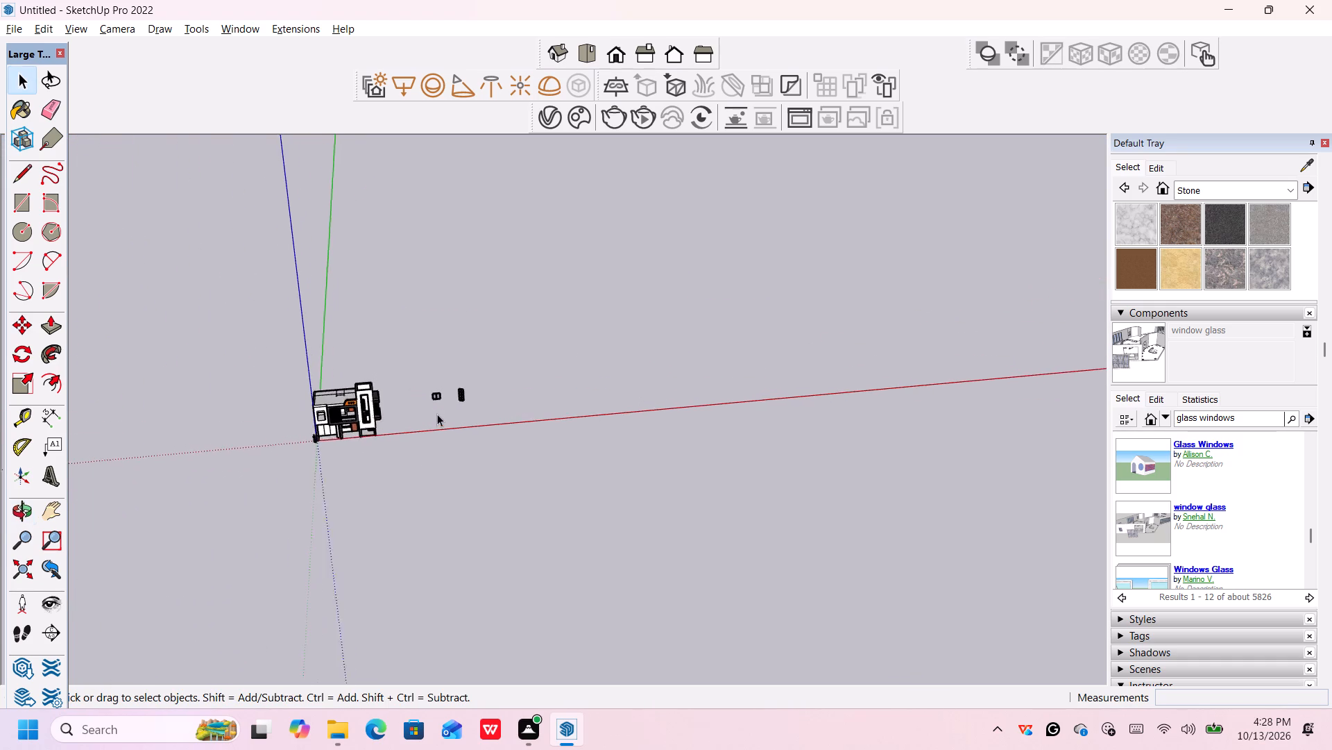
{"action": "scroll", "coordinate": [437, 414], "scroll_direction": "up", "scroll_amount": 4}
{"action": "scroll", "coordinate": [424, 464], "scroll_direction": "down", "scroll_amount": 1}
{"action": "middle_click_drag", "start_coordinate": [422, 467], "coordinate": [413, 393]}
{"action": "scroll", "coordinate": [454, 428], "scroll_direction": "up", "scroll_amount": 7}
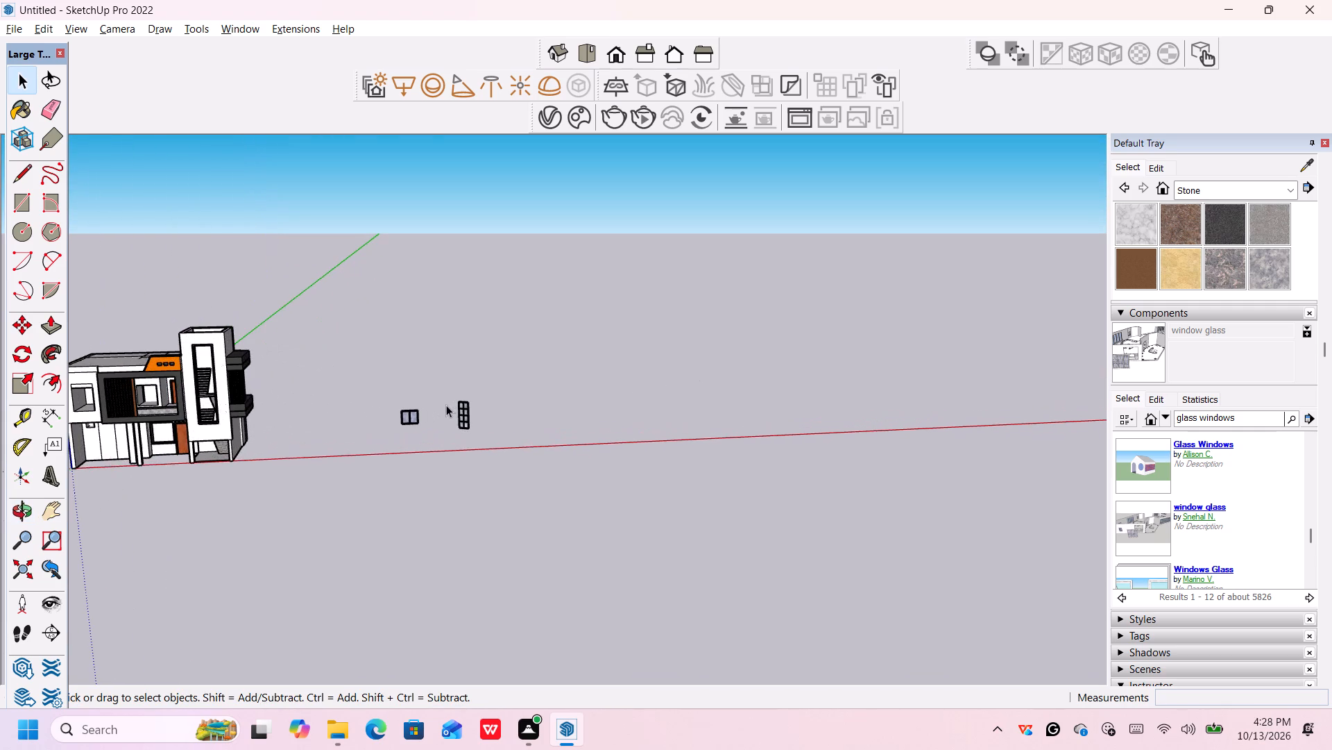
{"action": "middle_click_drag", "start_coordinate": [451, 414], "coordinate": [549, 517]}
{"action": "scroll", "coordinate": [551, 511], "scroll_direction": "up", "scroll_amount": 7}
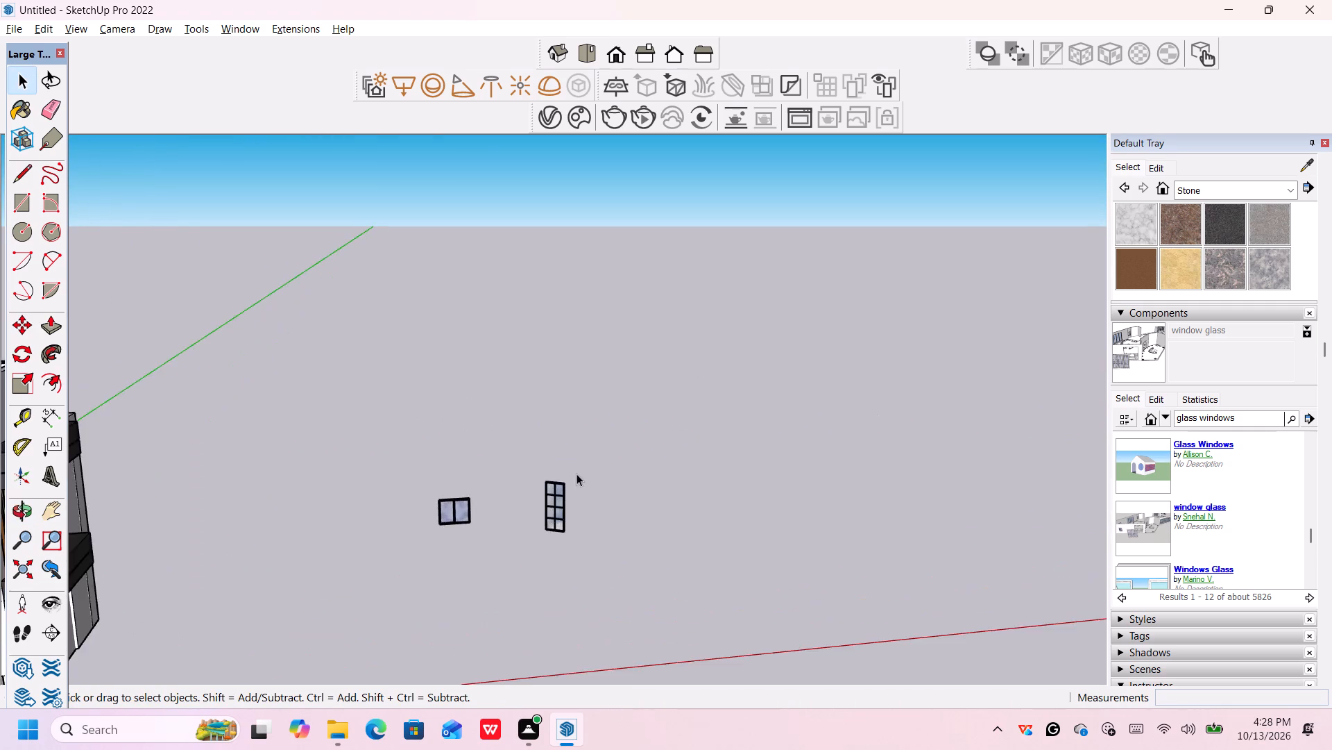
{"action": "scroll", "coordinate": [580, 470], "scroll_direction": "up", "scroll_amount": 6}
{"action": "middle_click_drag", "start_coordinate": [575, 492], "coordinate": [559, 532]}
{"action": "scroll", "coordinate": [559, 528], "scroll_direction": "up", "scroll_amount": 6}
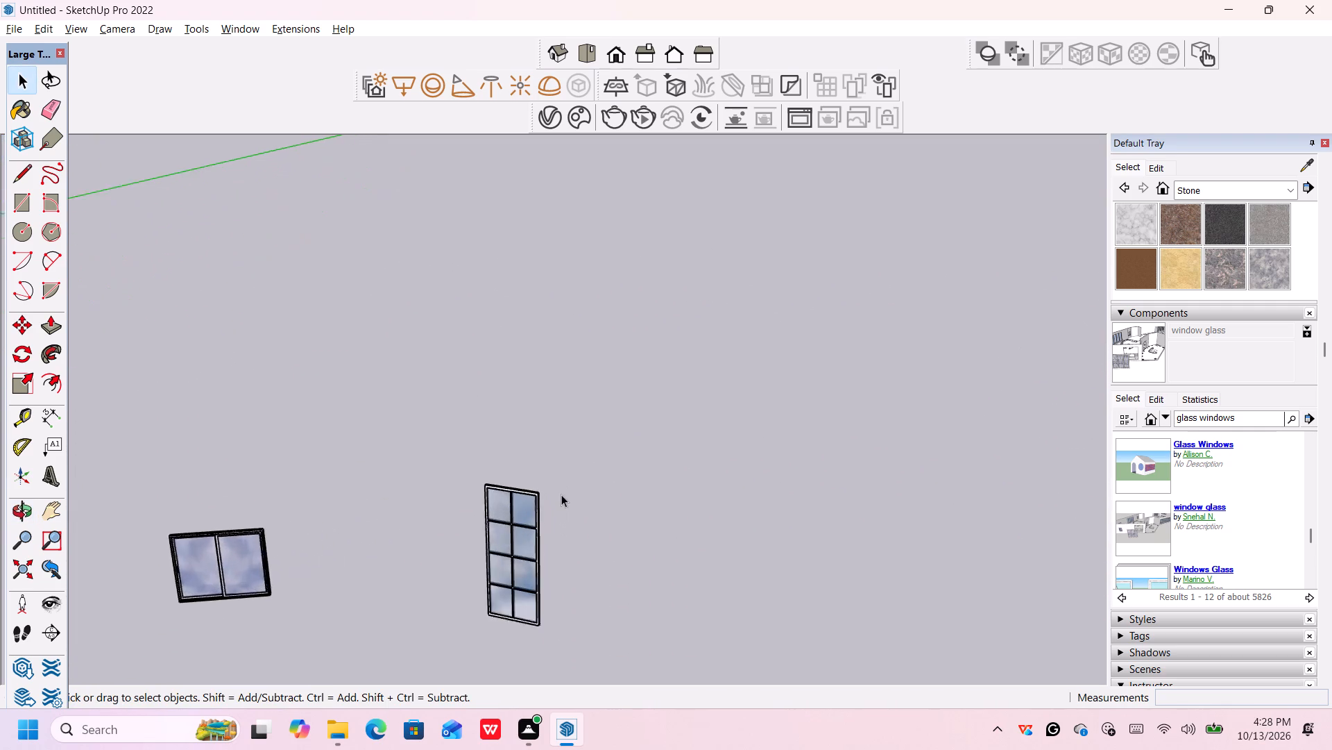
{"action": "scroll", "coordinate": [561, 494], "scroll_direction": "up", "scroll_amount": 3}
{"action": "middle_click_drag", "start_coordinate": [561, 501], "coordinate": [570, 544]}
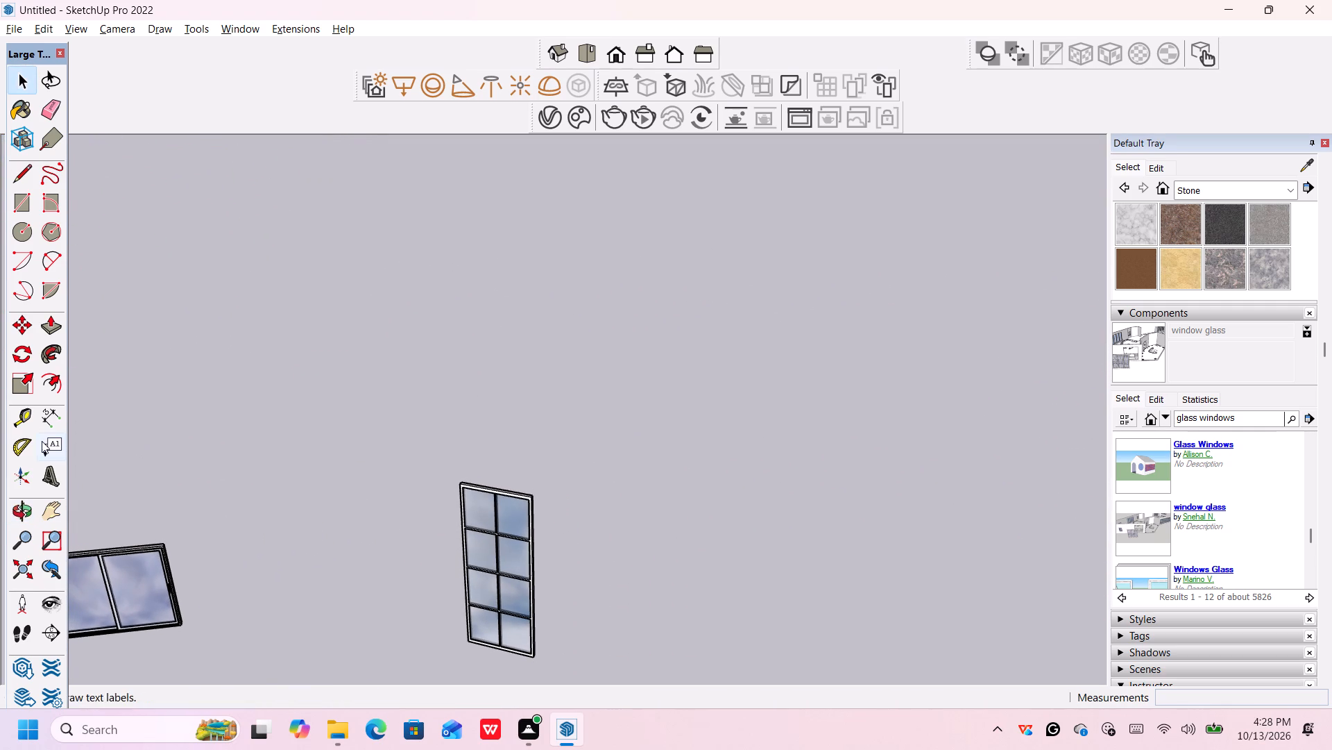
{"action": "left_click", "coordinate": [19, 351]}
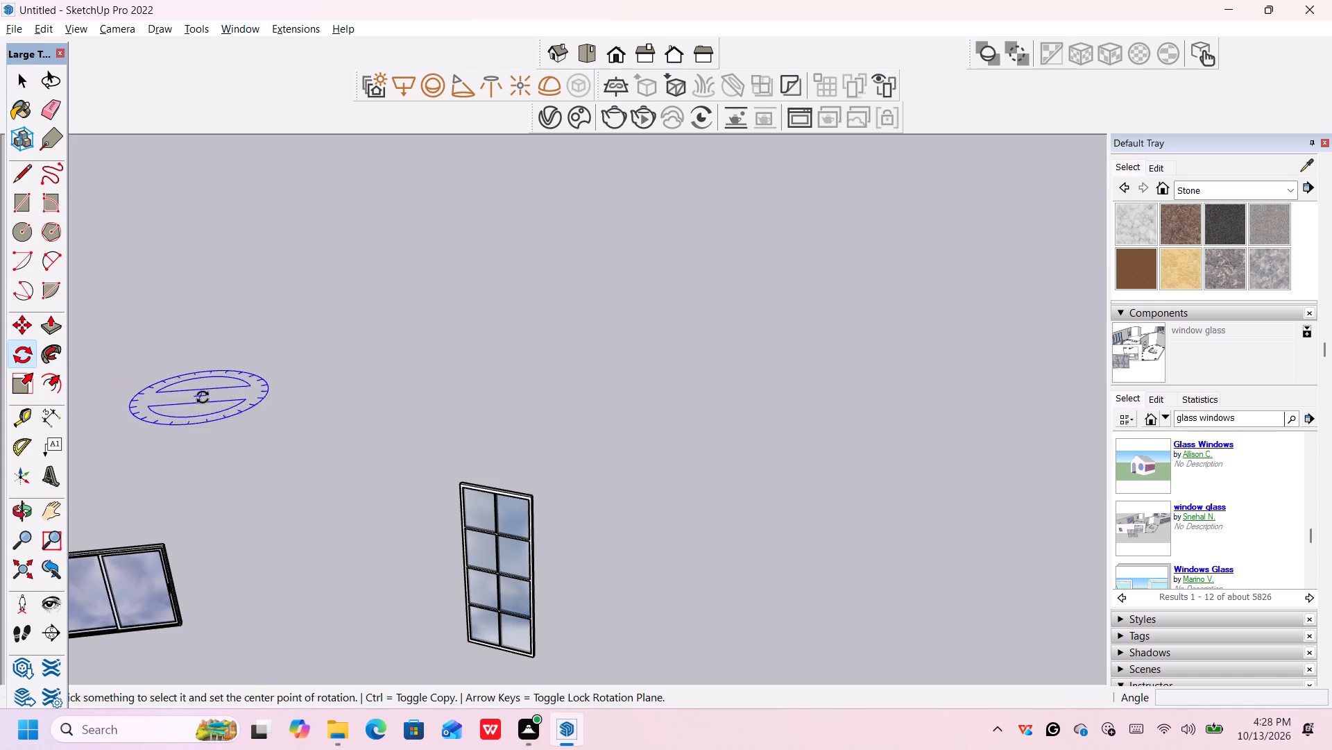
{"action": "left_click", "coordinate": [501, 490]}
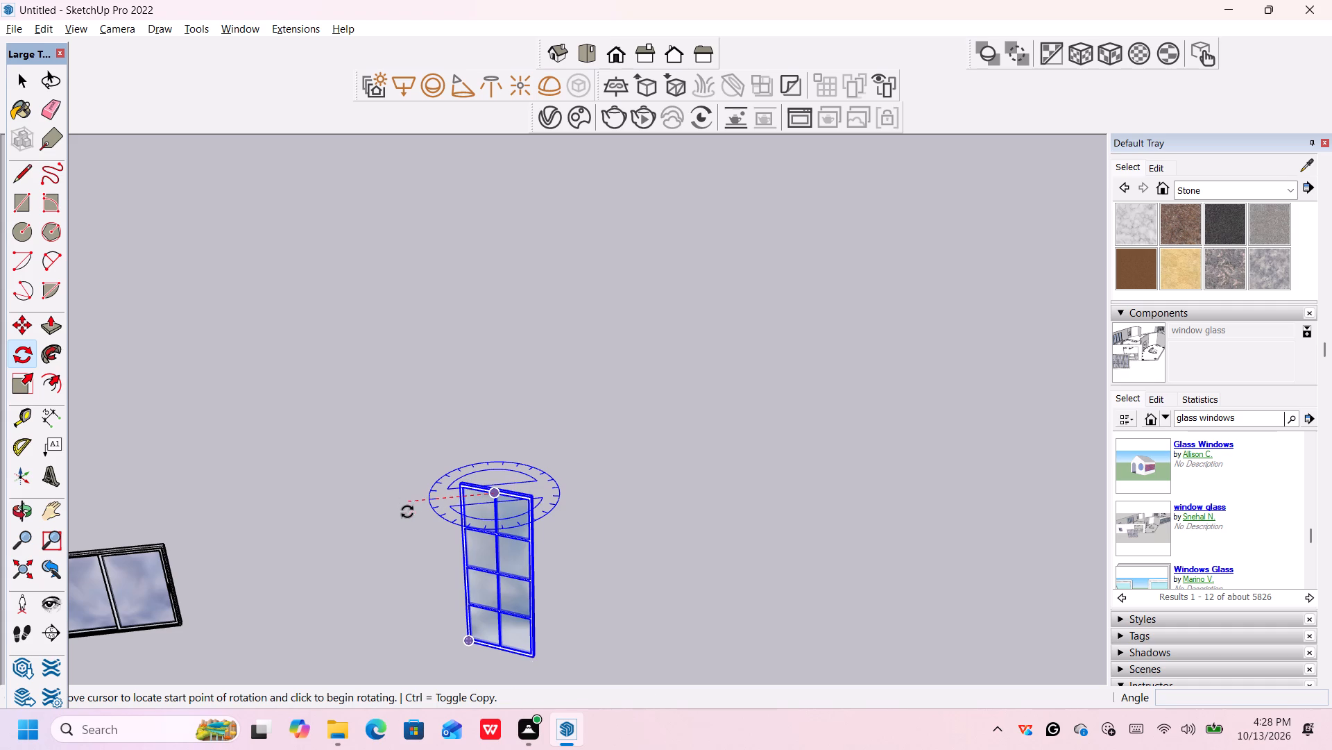
{"action": "left_click", "coordinate": [479, 517]}
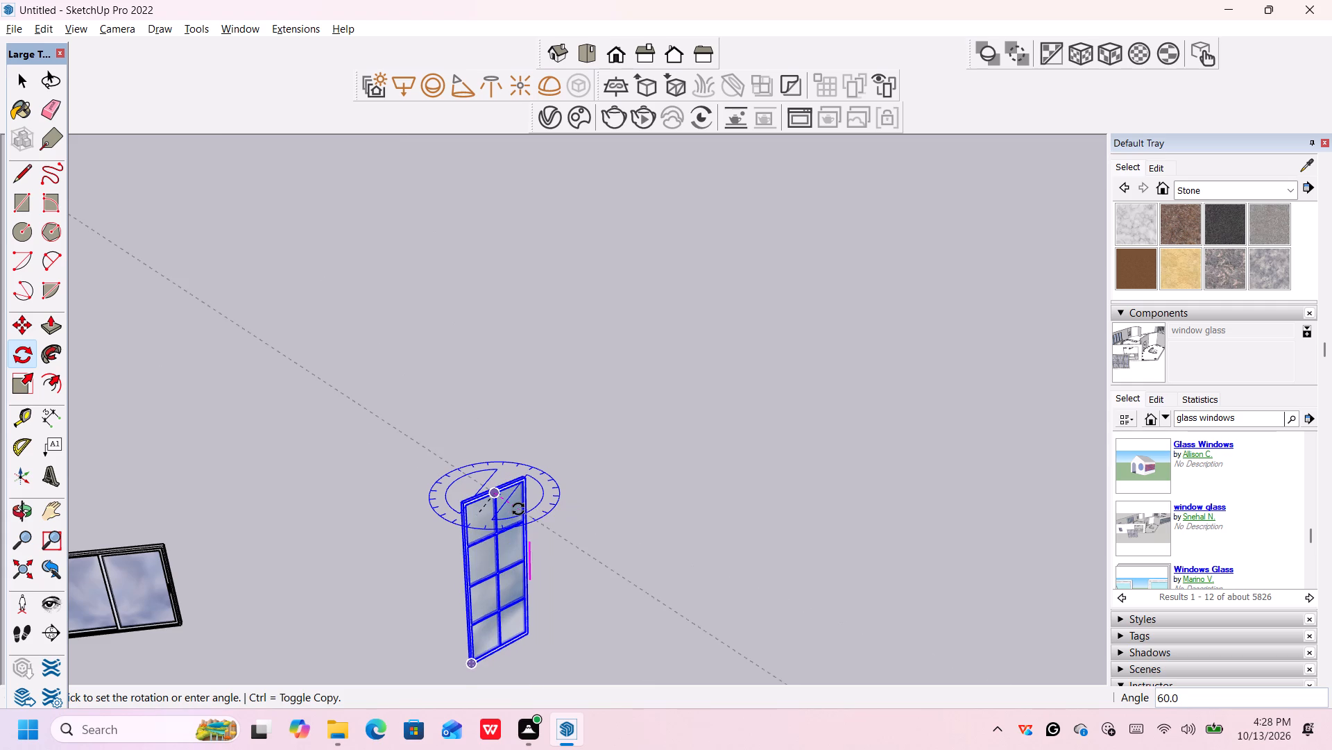
{"action": "left_click", "coordinate": [518, 509]}
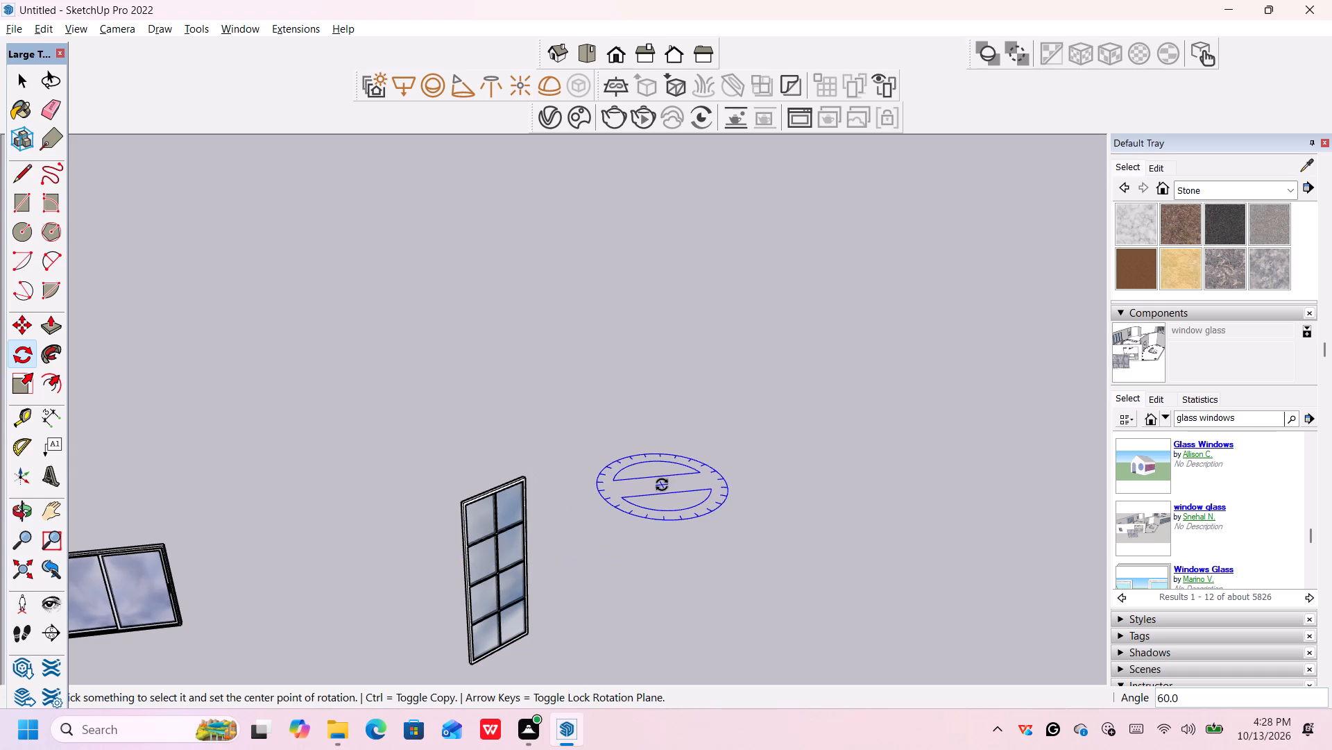
Rotate the eight-pane window a further 15° about the vertical axis at its top midpoint to adjust its facing.
{"action": "scroll", "coordinate": [659, 484], "scroll_direction": "down", "scroll_amount": 2}
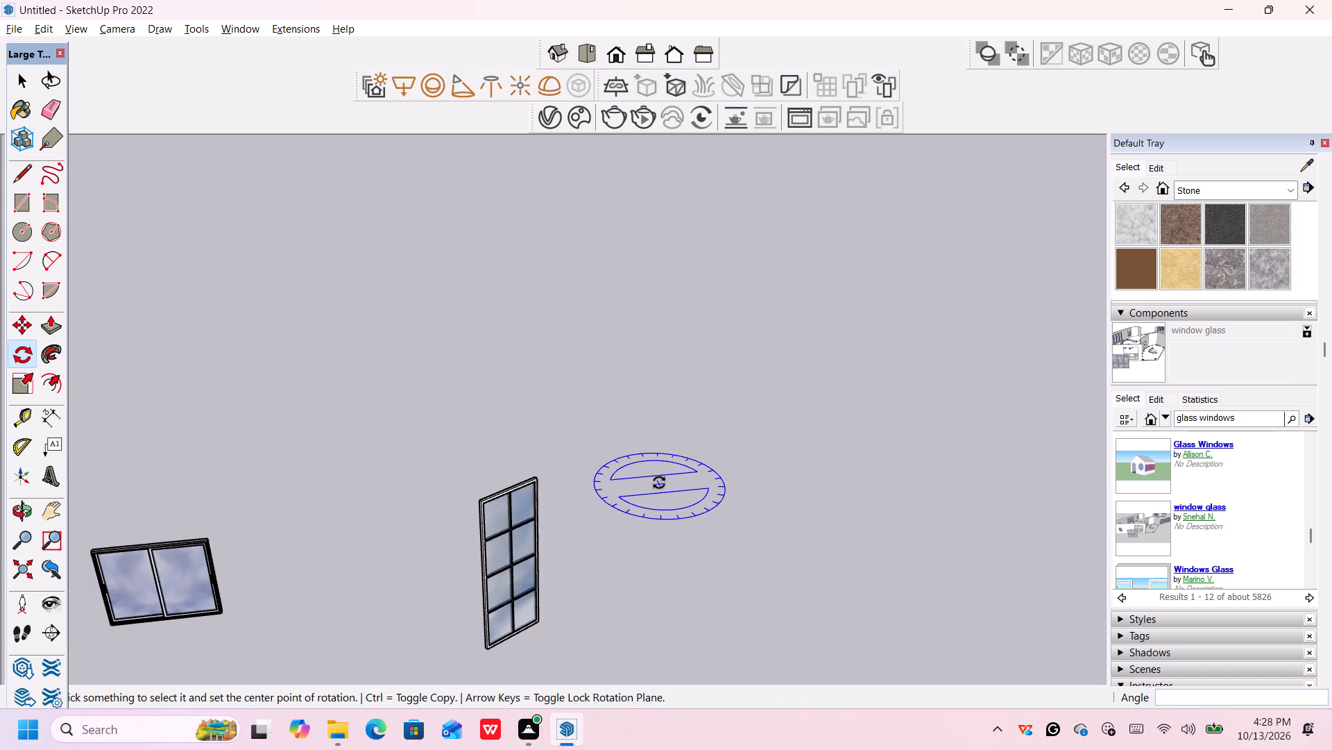
{"action": "scroll", "coordinate": [659, 483], "scroll_direction": "down", "scroll_amount": 2}
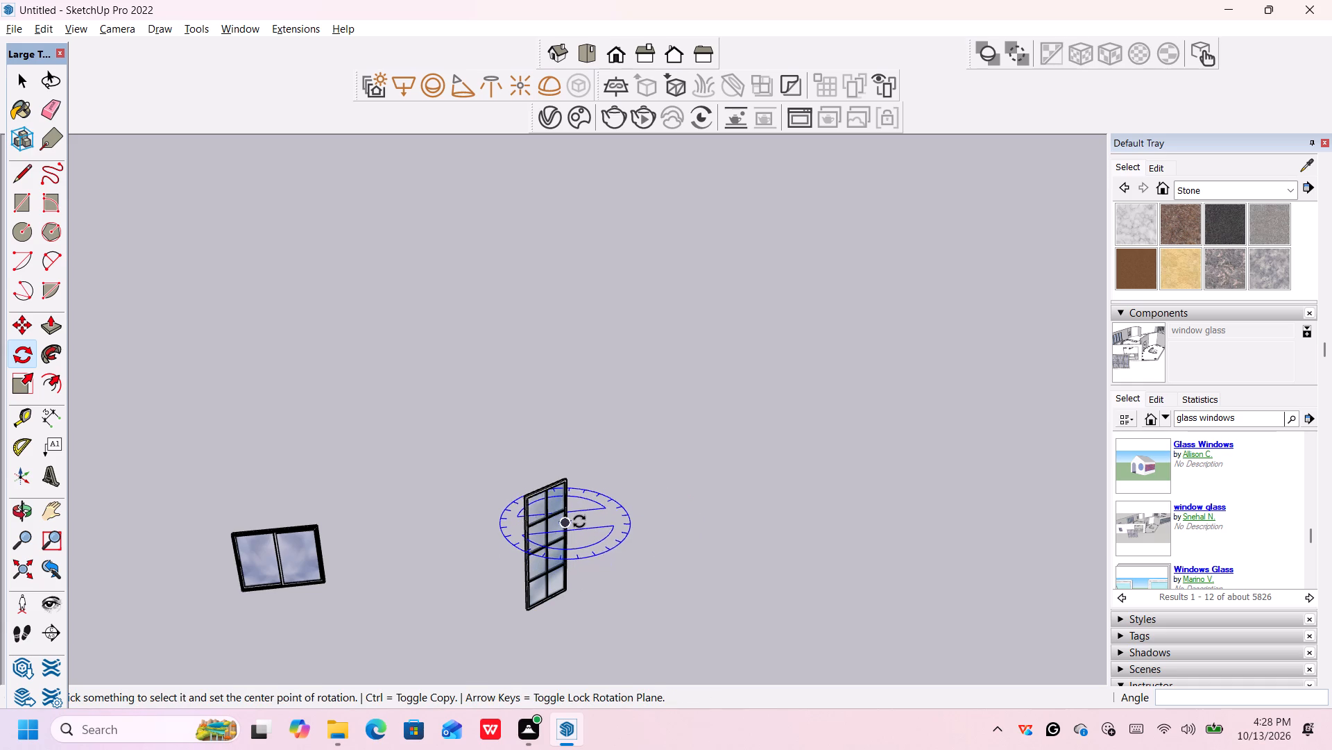
{"action": "scroll", "coordinate": [575, 498], "scroll_direction": "down", "scroll_amount": 15}
{"action": "scroll", "coordinate": [613, 531], "scroll_direction": "down", "scroll_amount": 9}
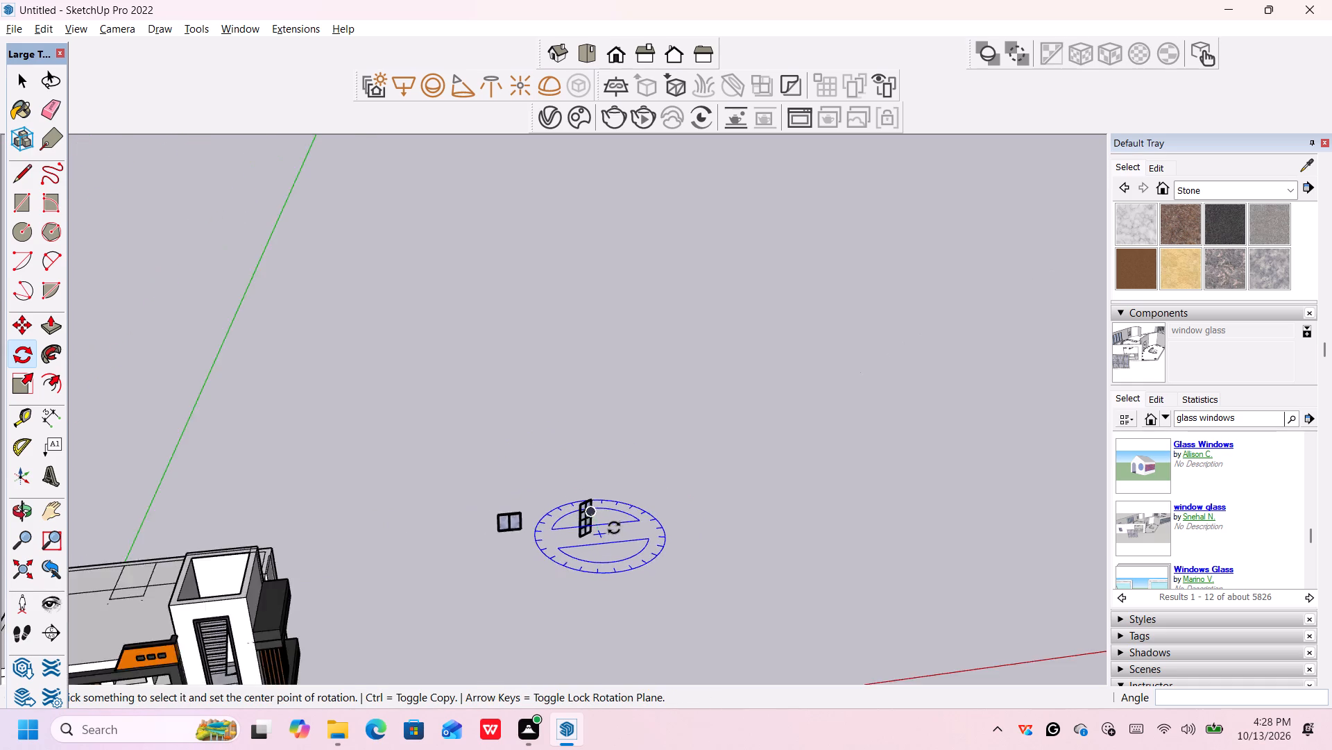
{"action": "scroll", "coordinate": [614, 528], "scroll_direction": "down", "scroll_amount": 5}
{"action": "middle_click_drag", "start_coordinate": [616, 578], "coordinate": [590, 536]}
{"action": "scroll", "coordinate": [604, 564], "scroll_direction": "up", "scroll_amount": 3}
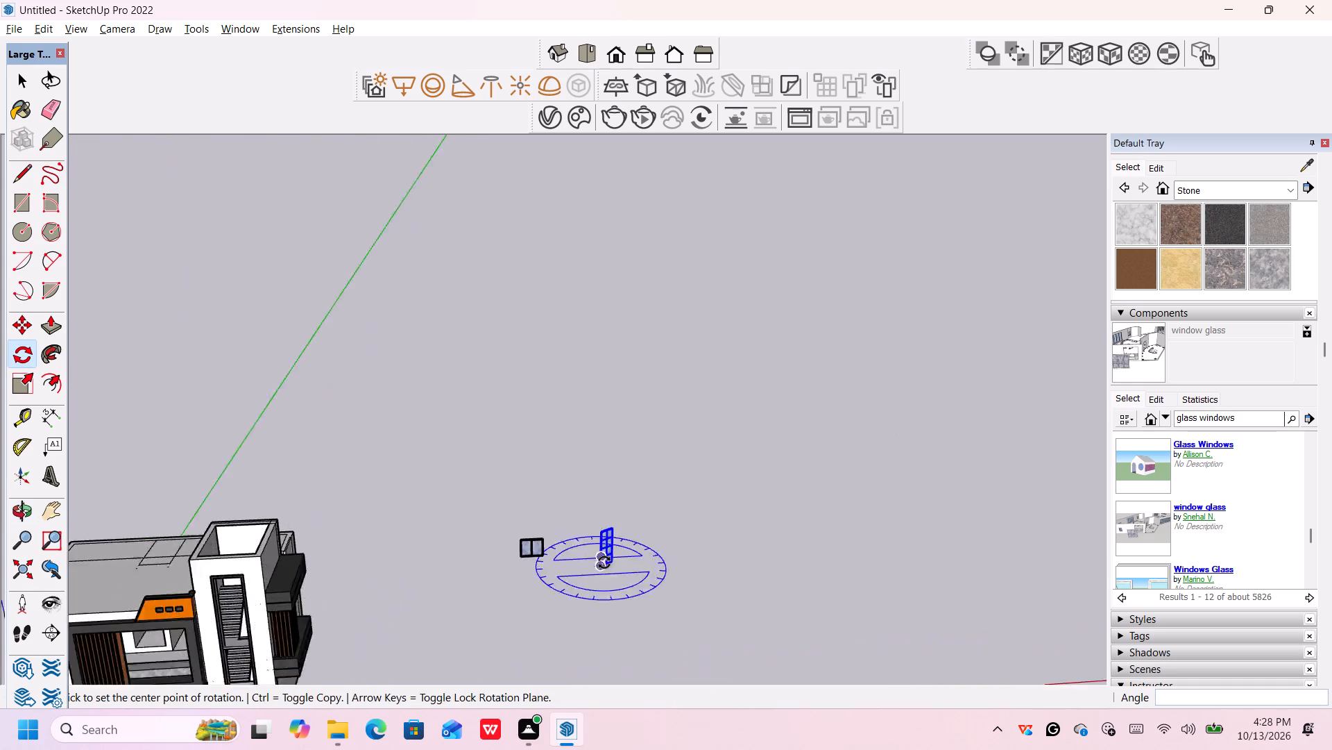
{"action": "scroll", "coordinate": [604, 562], "scroll_direction": "up", "scroll_amount": 2}
{"action": "scroll", "coordinate": [644, 499], "scroll_direction": "up", "scroll_amount": 9}
{"action": "scroll", "coordinate": [581, 548], "scroll_direction": "up", "scroll_amount": 5}
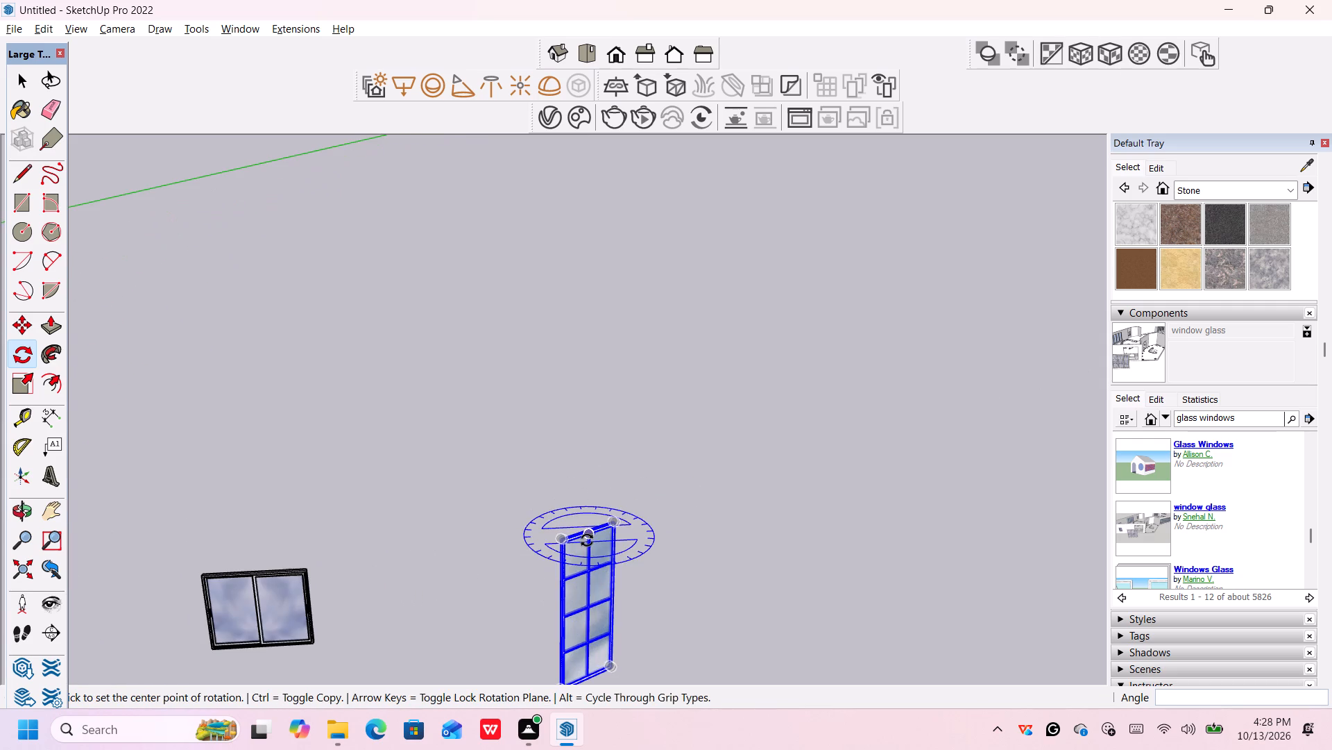
{"action": "left_click", "coordinate": [587, 533]}
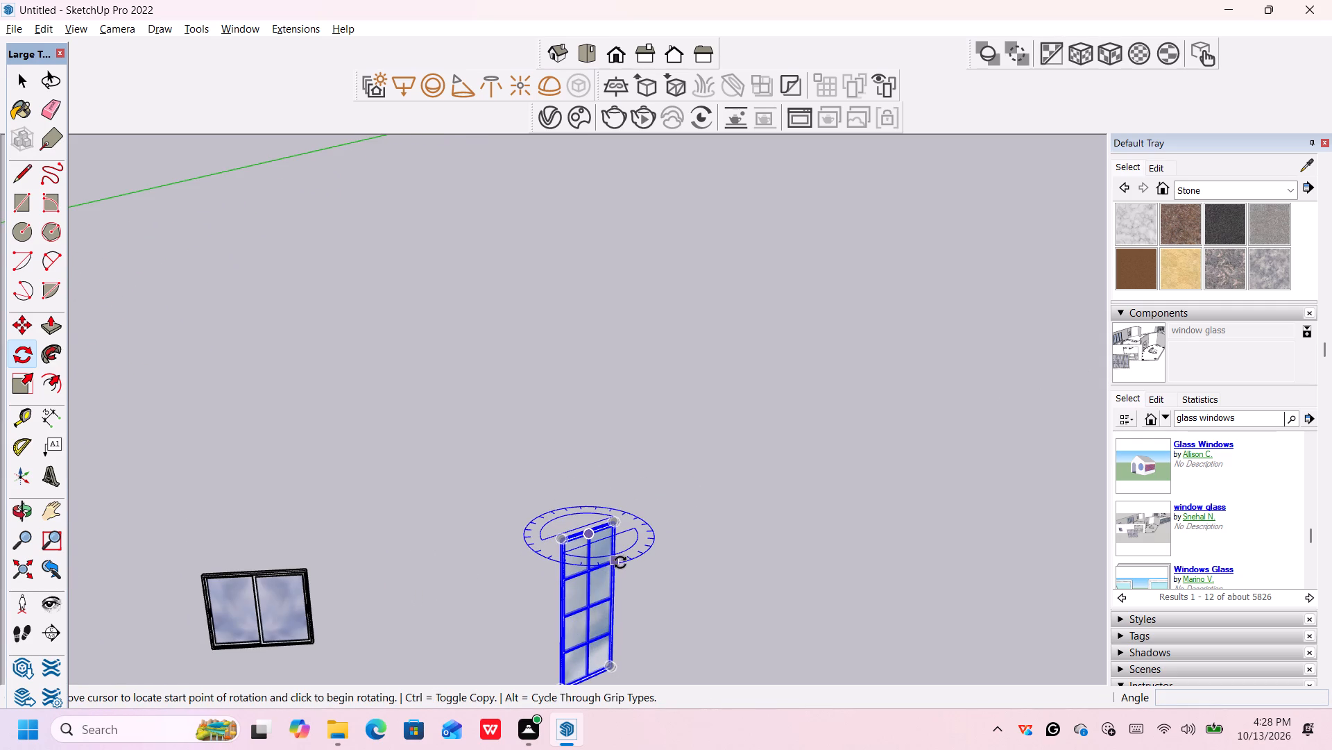
{"action": "left_click", "coordinate": [624, 559]}
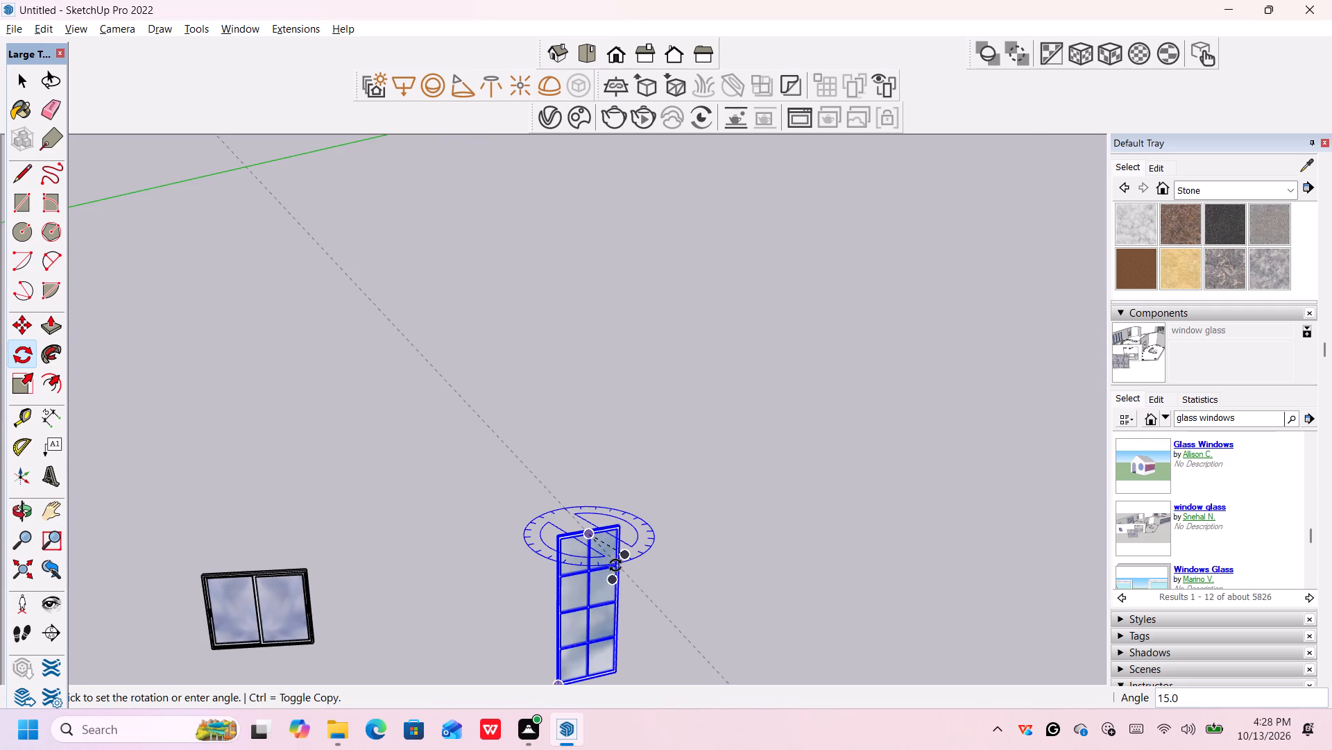
{"action": "left_click", "coordinate": [615, 565]}
{"action": "scroll", "coordinate": [621, 602], "scroll_direction": "down", "scroll_amount": 14}
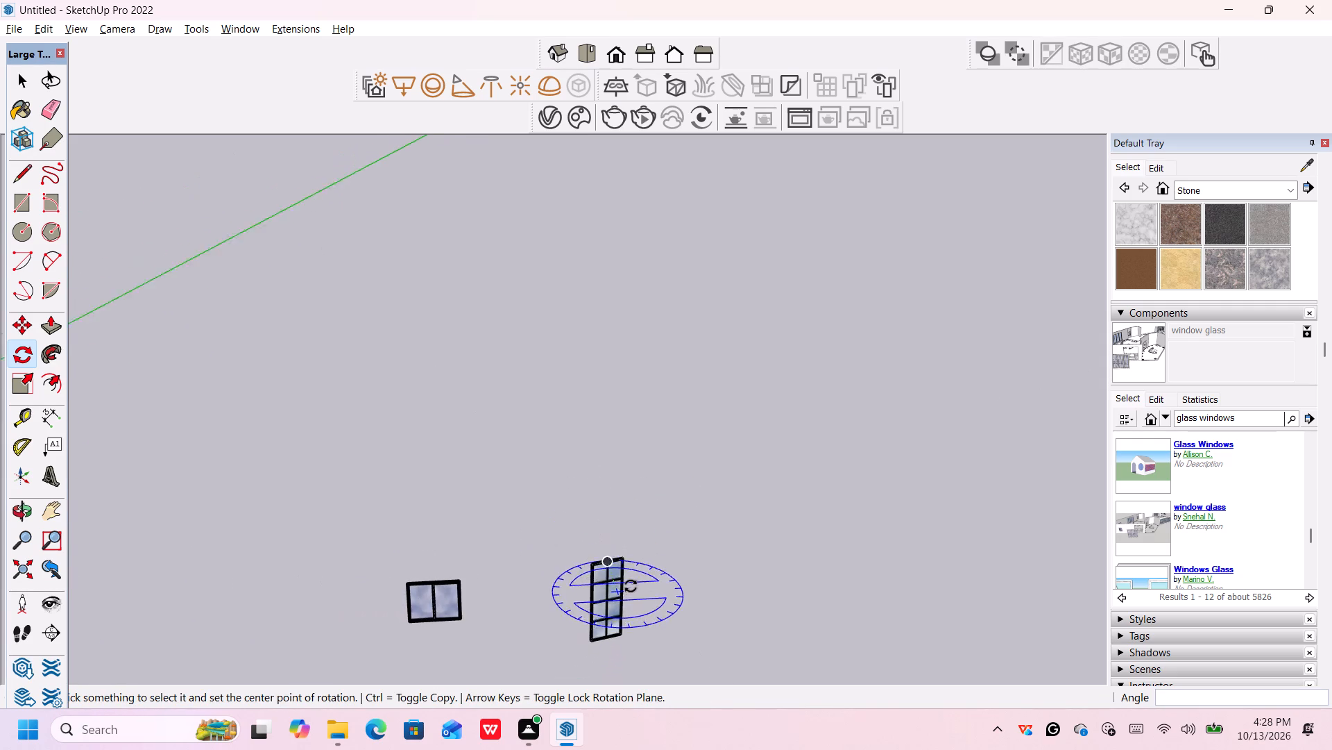
{"action": "scroll", "coordinate": [631, 586], "scroll_direction": "down", "scroll_amount": 2}
{"action": "scroll", "coordinate": [654, 611], "scroll_direction": "up", "scroll_amount": 1}
{"action": "key", "text": "space"}
Copy the eight-pane window by its lower corner into the bottom of the stair tower's tall front opening, about 105' 11" away.
{"action": "scroll", "coordinate": [656, 605], "scroll_direction": "down", "scroll_amount": 10}
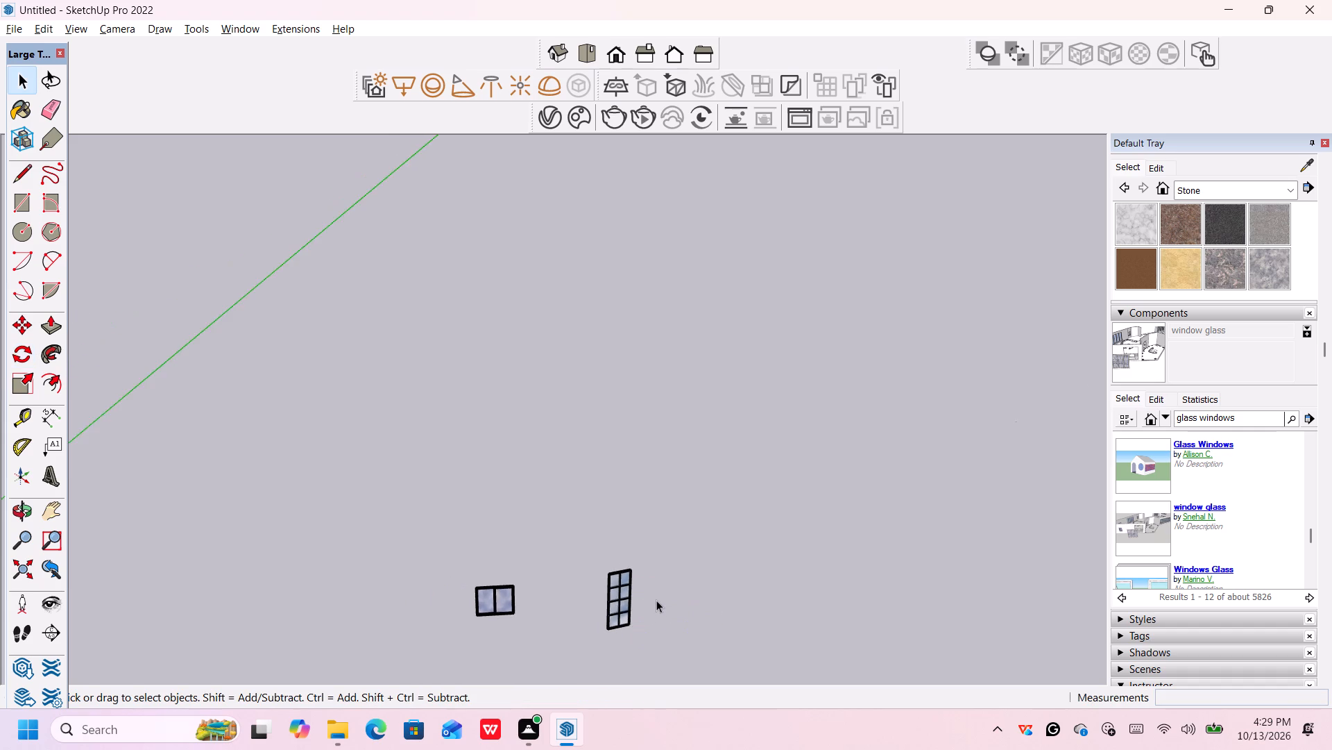
{"action": "scroll", "coordinate": [656, 600], "scroll_direction": "down", "scroll_amount": 20}
{"action": "scroll", "coordinate": [656, 600], "scroll_direction": "down", "scroll_amount": 3}
{"action": "middle_click_drag", "start_coordinate": [656, 644], "coordinate": [656, 639]}
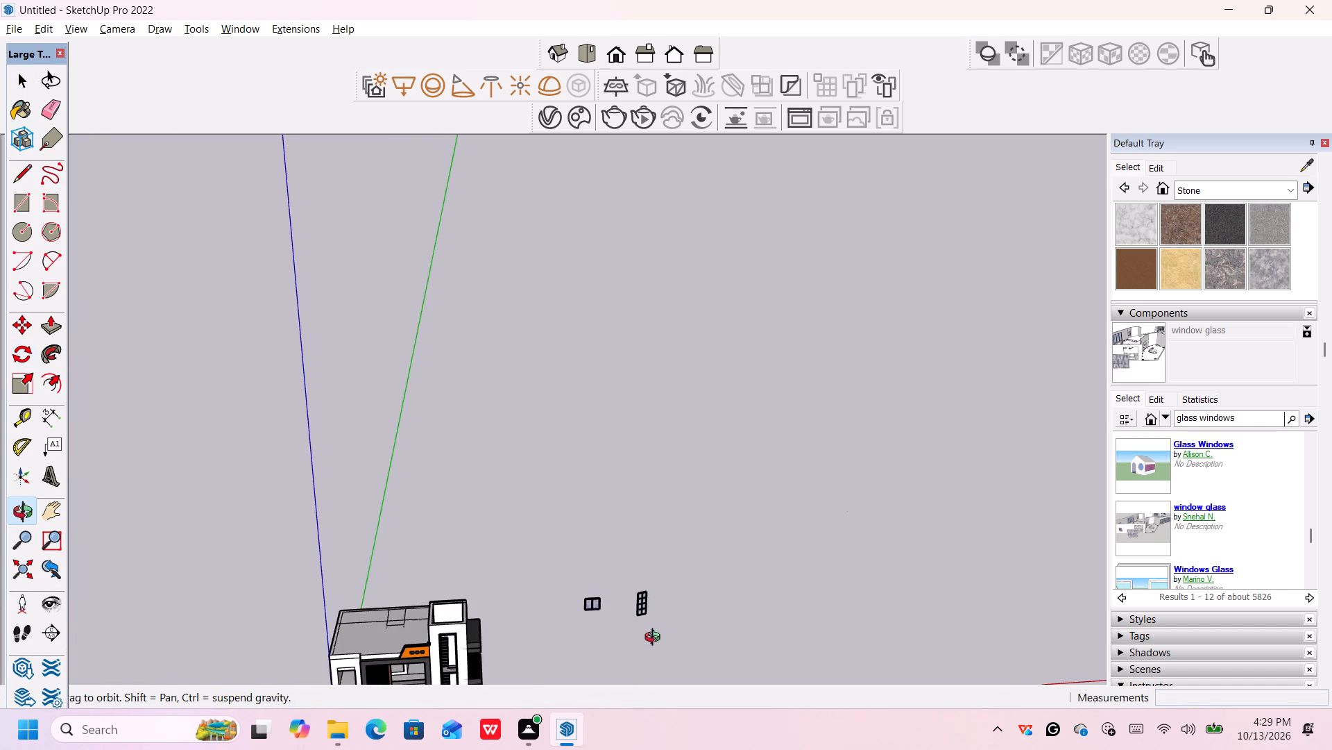
{"action": "middle_click_drag", "start_coordinate": [656, 639], "coordinate": [645, 522]}
{"action": "scroll", "coordinate": [622, 515], "scroll_direction": "up", "scroll_amount": 6}
{"action": "scroll", "coordinate": [633, 505], "scroll_direction": "down", "scroll_amount": 1}
{"action": "scroll", "coordinate": [633, 505], "scroll_direction": "up", "scroll_amount": 1}
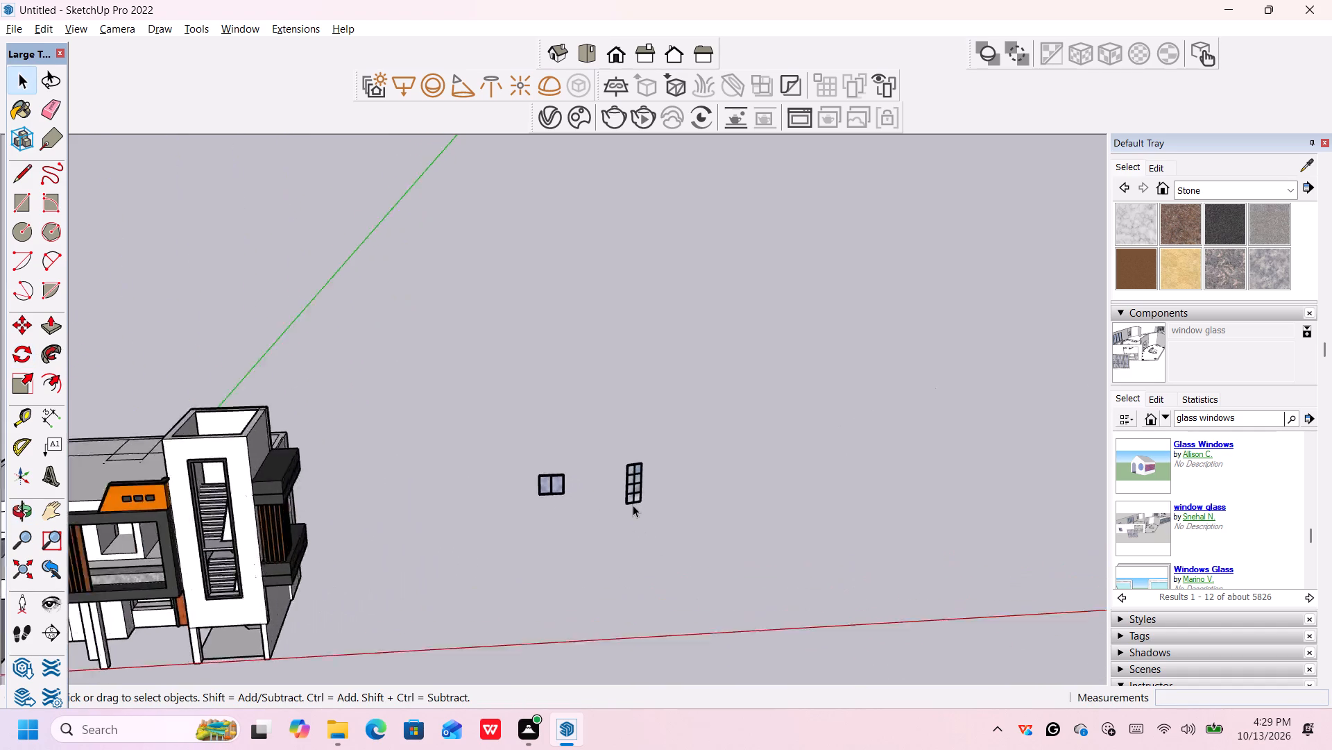
{"action": "scroll", "coordinate": [633, 505], "scroll_direction": "up", "scroll_amount": 2}
{"action": "scroll", "coordinate": [633, 505], "scroll_direction": "down", "scroll_amount": 4}
{"action": "scroll", "coordinate": [625, 496], "scroll_direction": "up", "scroll_amount": 5}
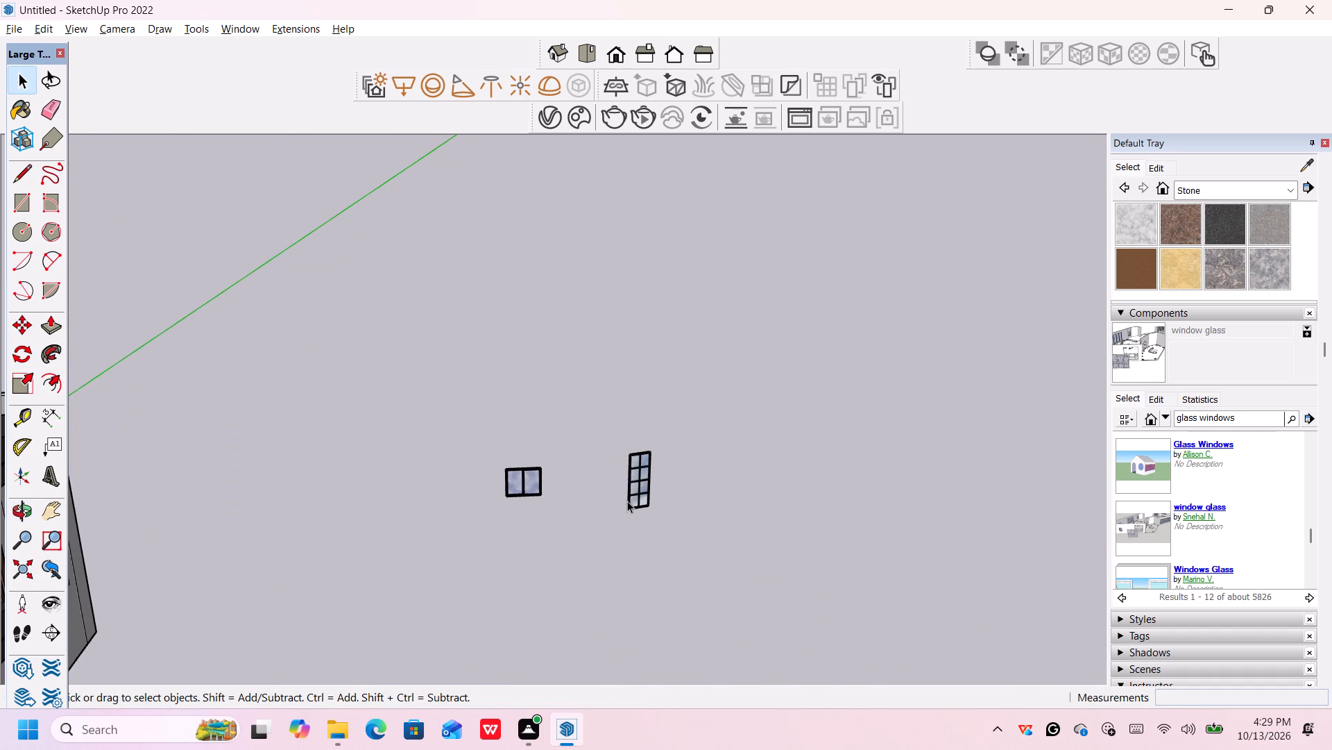
{"action": "scroll", "coordinate": [627, 502], "scroll_direction": "up", "scroll_amount": 2}
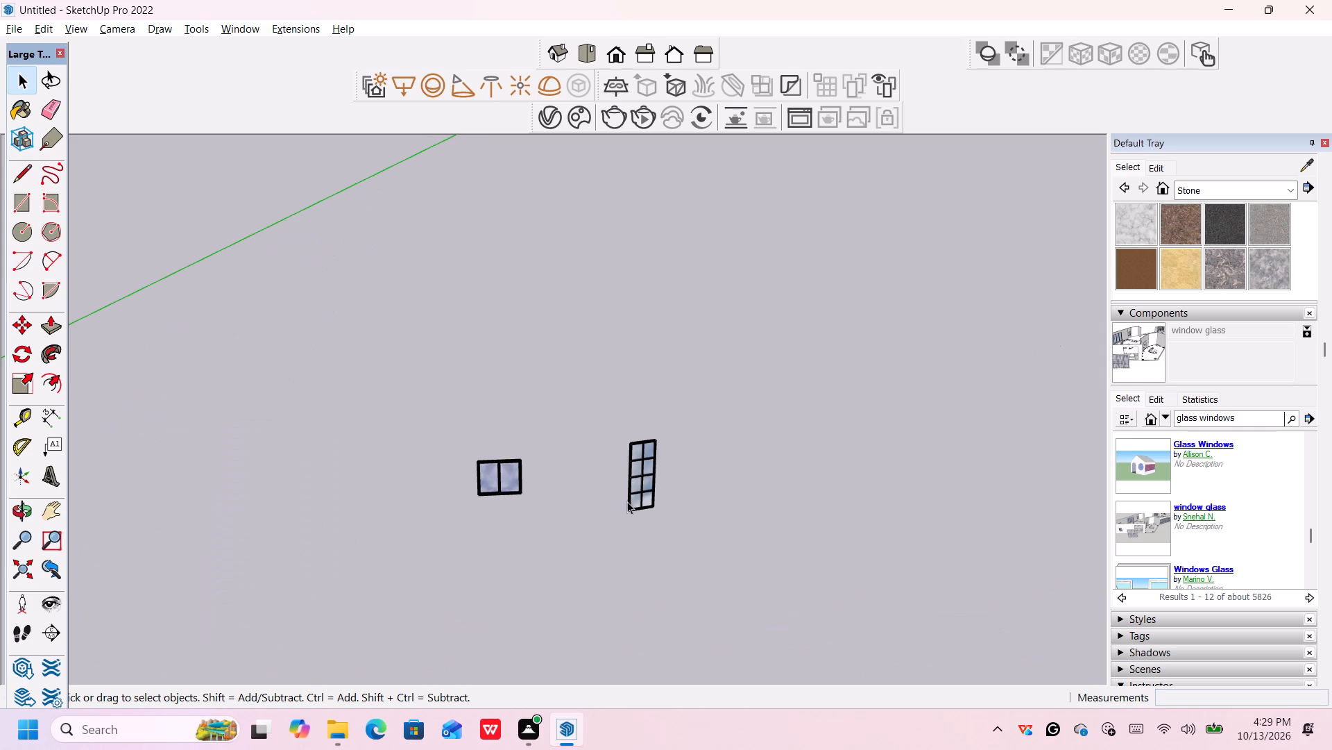
{"action": "scroll", "coordinate": [627, 501], "scroll_direction": "up", "scroll_amount": 6}
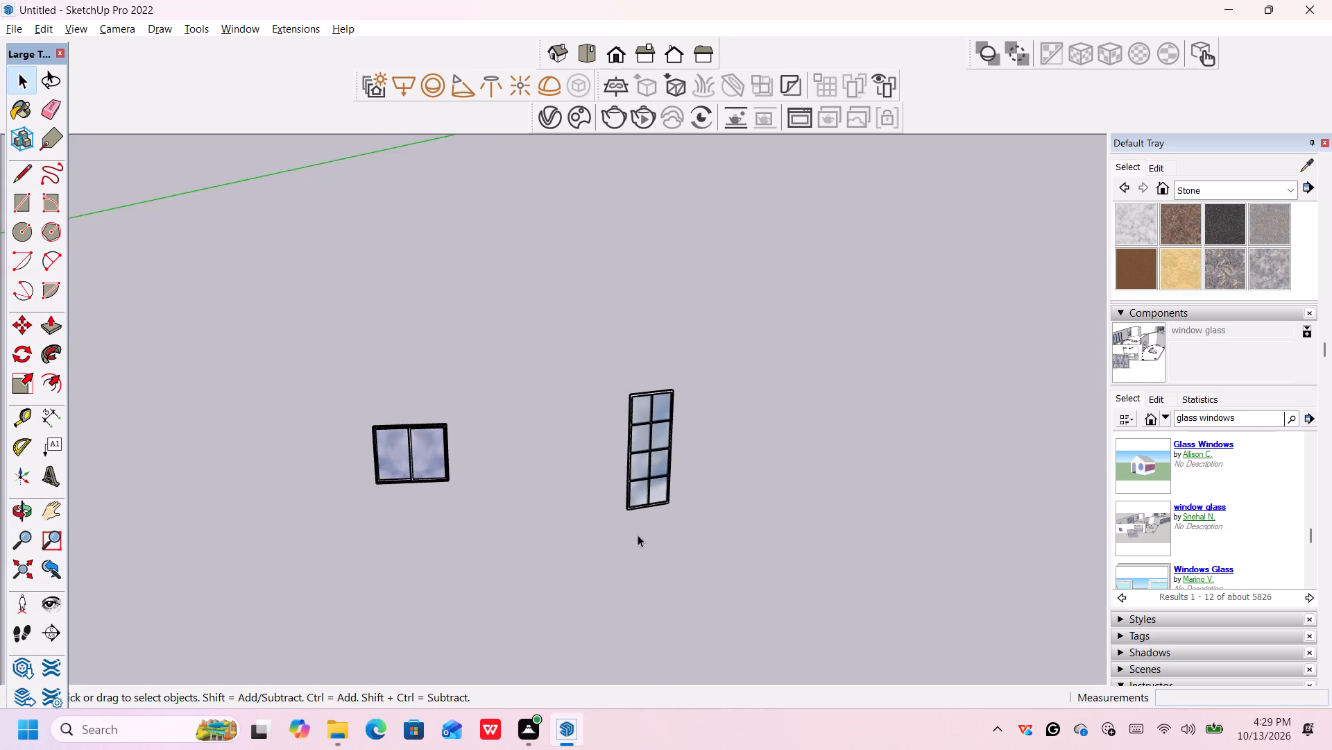
{"action": "scroll", "coordinate": [638, 535], "scroll_direction": "up", "scroll_amount": 6}
{"action": "key", "text": "m"}
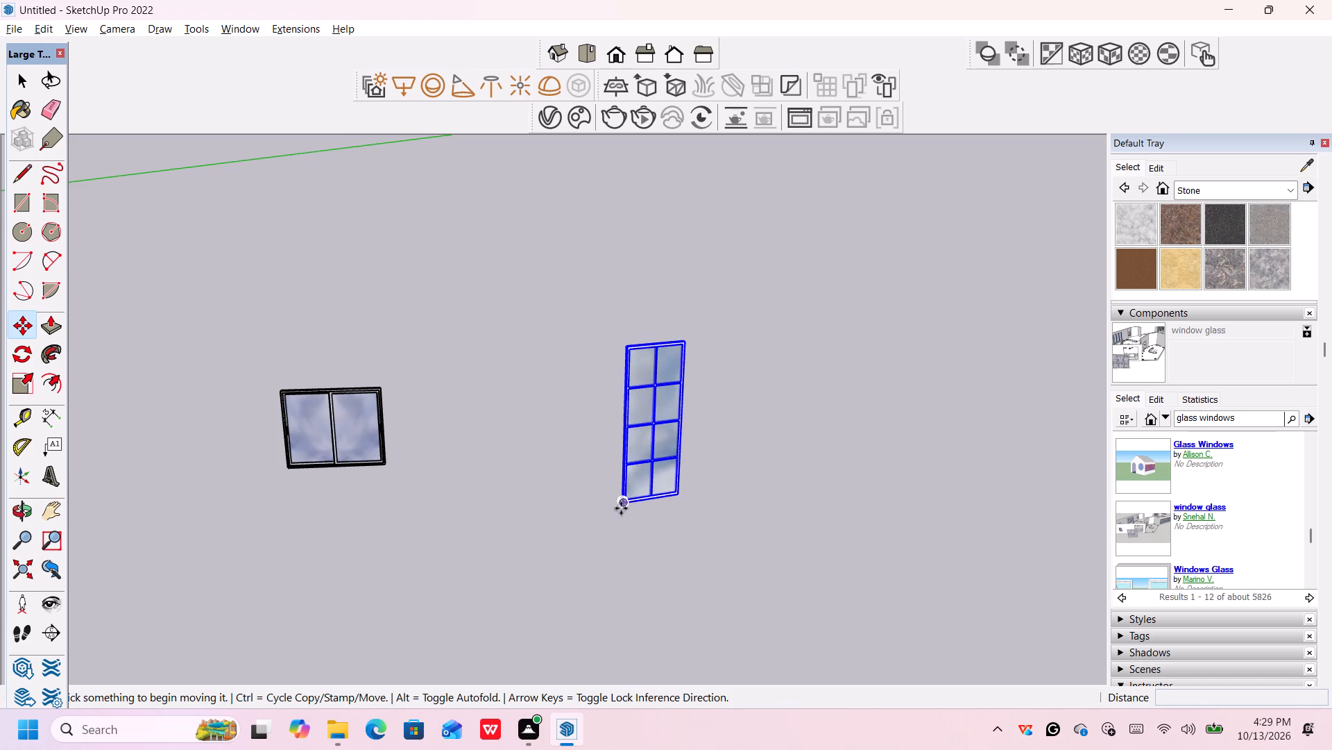
{"action": "left_click", "coordinate": [620, 503]}
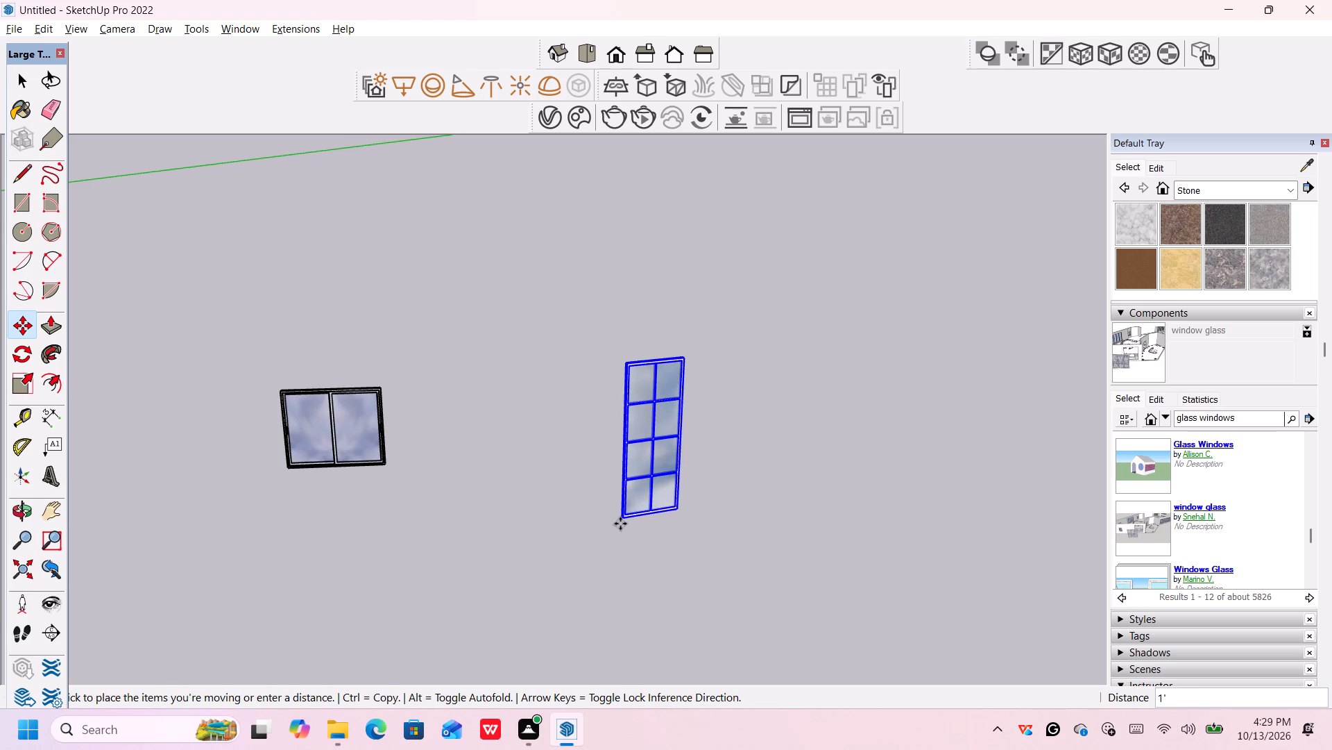
{"action": "scroll", "coordinate": [590, 538], "scroll_direction": "down", "scroll_amount": 20}
{"action": "scroll", "coordinate": [590, 538], "scroll_direction": "down", "scroll_amount": 18}
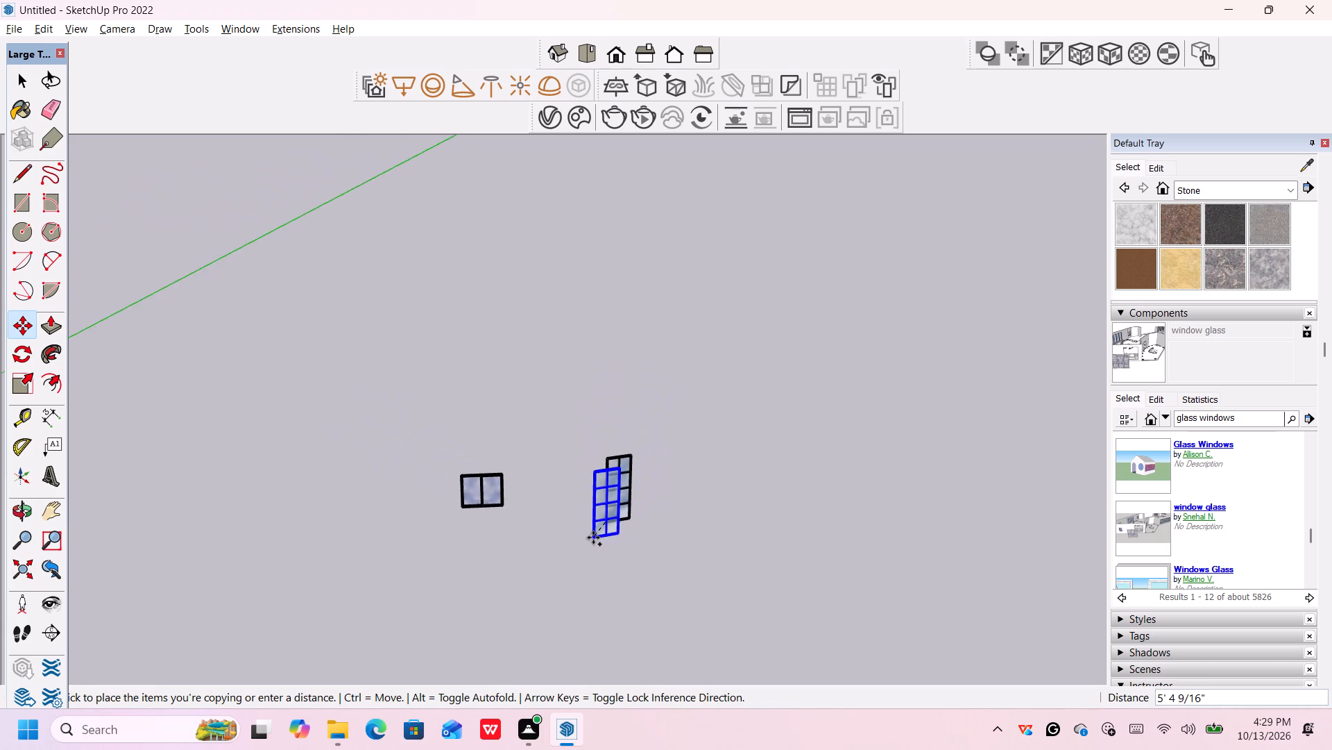
{"action": "scroll", "coordinate": [593, 537], "scroll_direction": "down", "scroll_amount": 20}
{"action": "scroll", "coordinate": [593, 537], "scroll_direction": "down", "scroll_amount": 1}
{"action": "scroll", "coordinate": [593, 538], "scroll_direction": "up", "scroll_amount": 1}
{"action": "scroll", "coordinate": [593, 538], "scroll_direction": "down", "scroll_amount": 6}
{"action": "scroll", "coordinate": [305, 616], "scroll_direction": "up", "scroll_amount": 2}
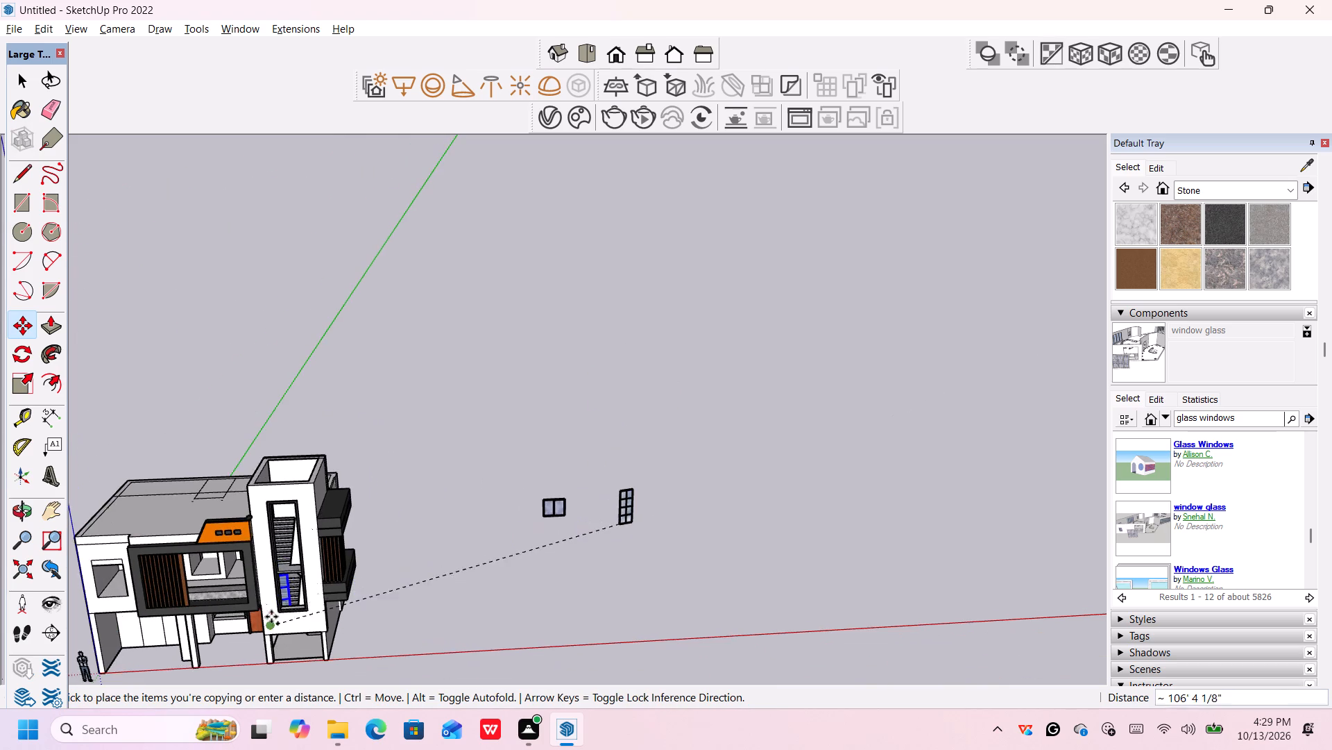
{"action": "scroll", "coordinate": [271, 617], "scroll_direction": "up", "scroll_amount": 3}
{"action": "middle_click_drag", "start_coordinate": [285, 610], "coordinate": [312, 610]}
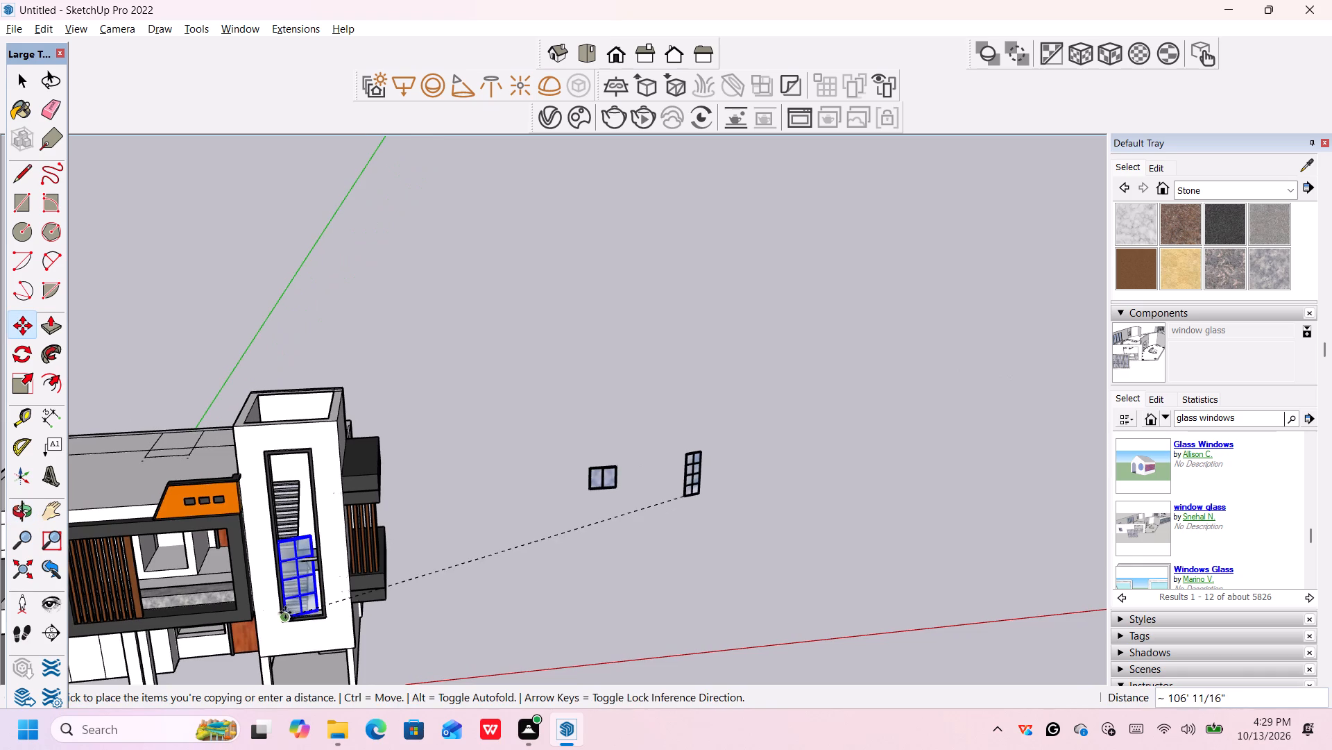
{"action": "scroll", "coordinate": [284, 612], "scroll_direction": "up", "scroll_amount": 20}
{"action": "scroll", "coordinate": [292, 628], "scroll_direction": "up", "scroll_amount": 13}
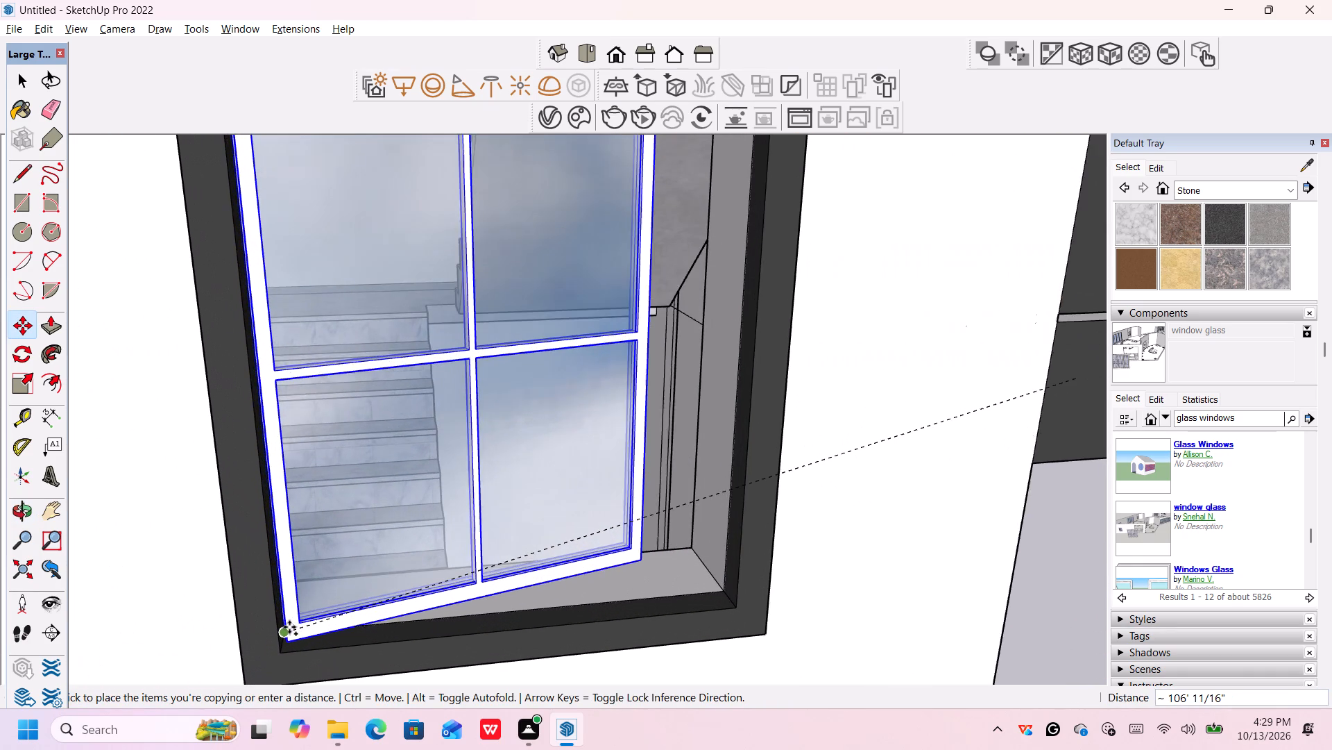
{"action": "scroll", "coordinate": [290, 626], "scroll_direction": "up", "scroll_amount": 1}
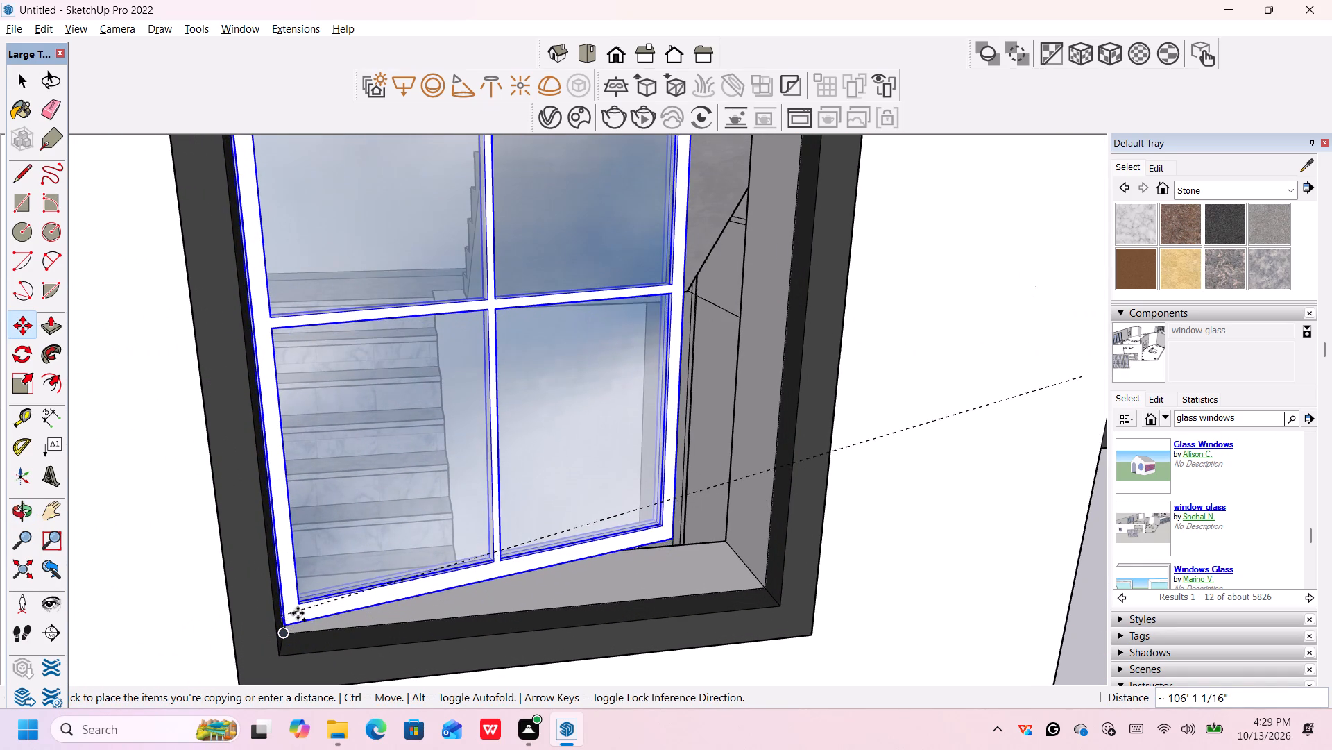
{"action": "scroll", "coordinate": [284, 626], "scroll_direction": "up", "scroll_amount": 7}
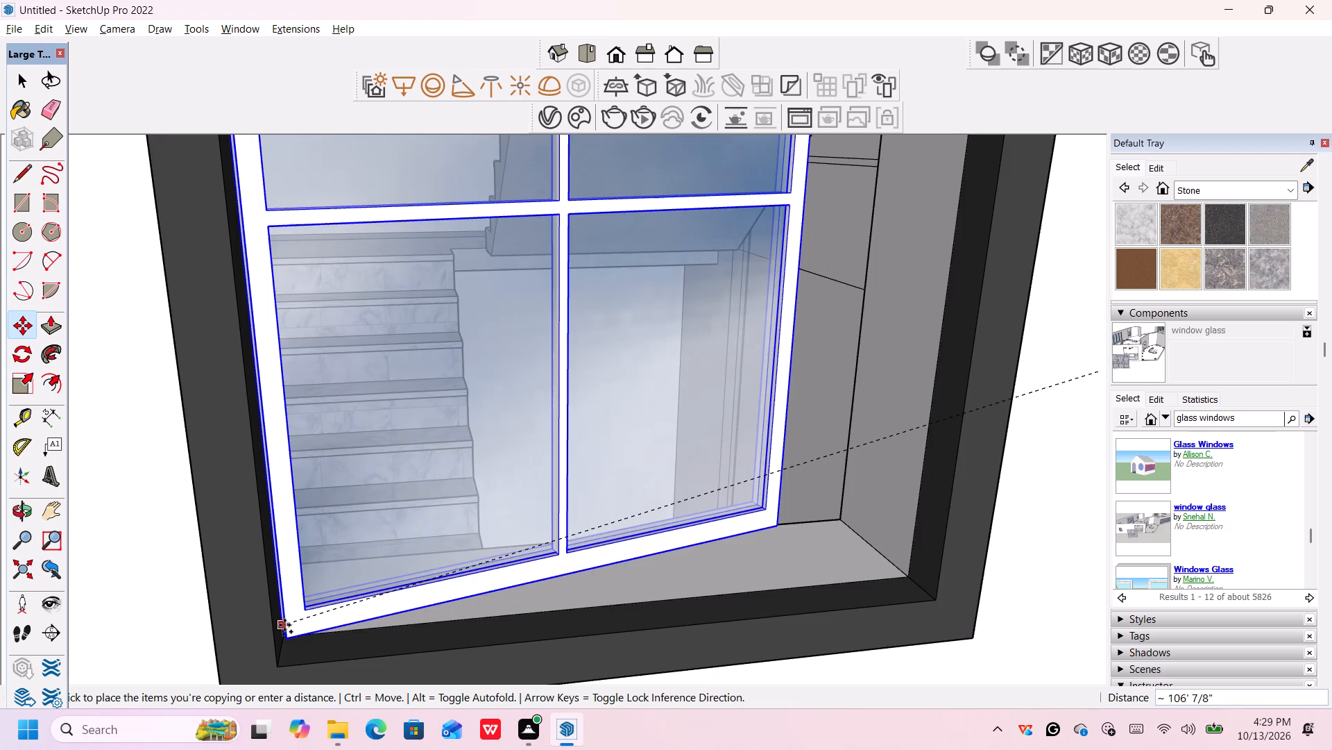
{"action": "scroll", "coordinate": [286, 628], "scroll_direction": "up", "scroll_amount": 14}
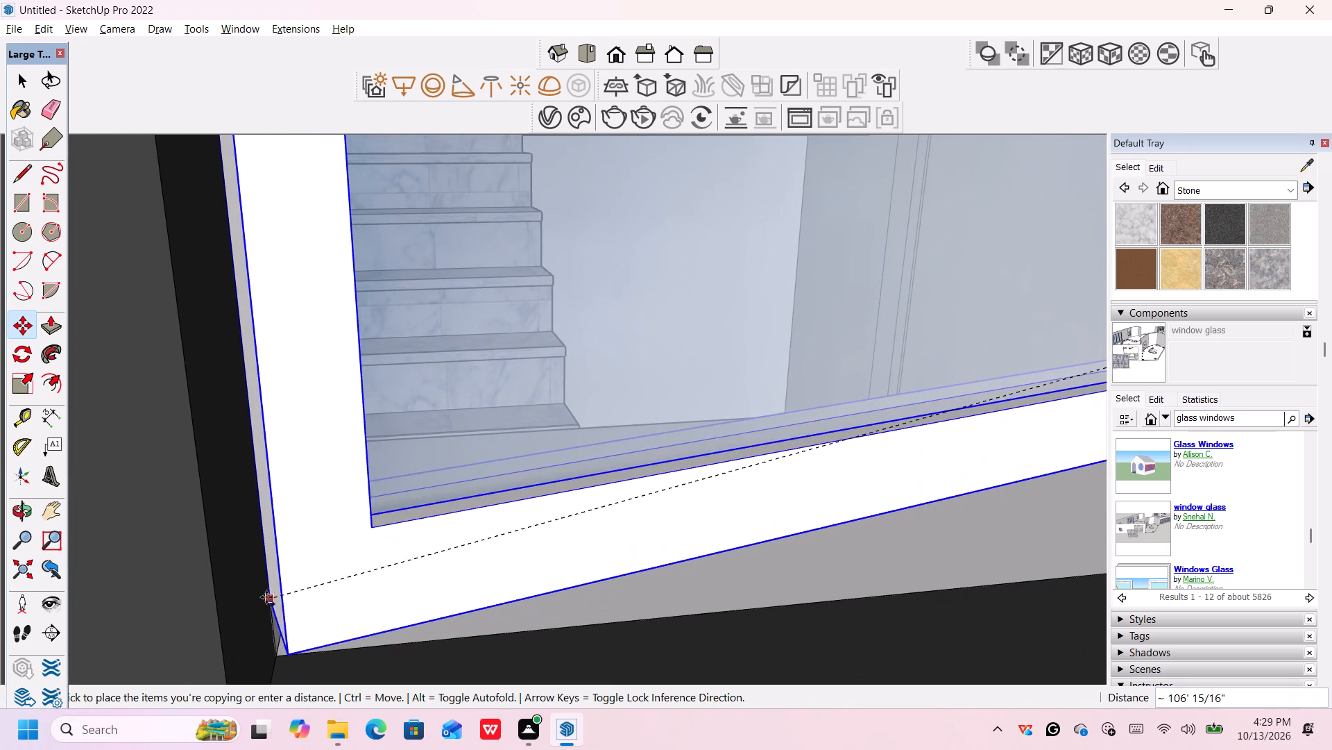
{"action": "left_click", "coordinate": [297, 599]}
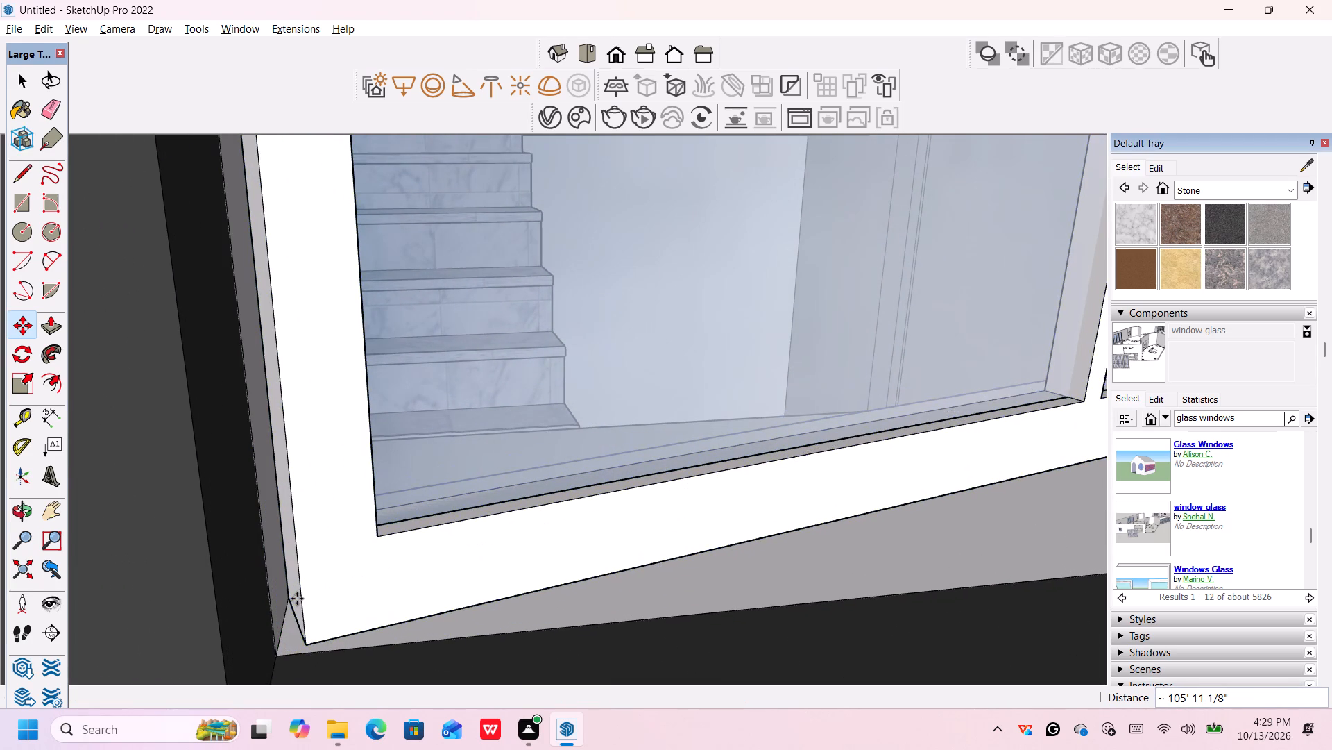
Nudge the copied eight-pane window by its lower front corner to adjust its seat on the opening's sill.
{"action": "scroll", "coordinate": [308, 640], "scroll_direction": "up", "scroll_amount": 3}
{"action": "left_click", "coordinate": [307, 644]}
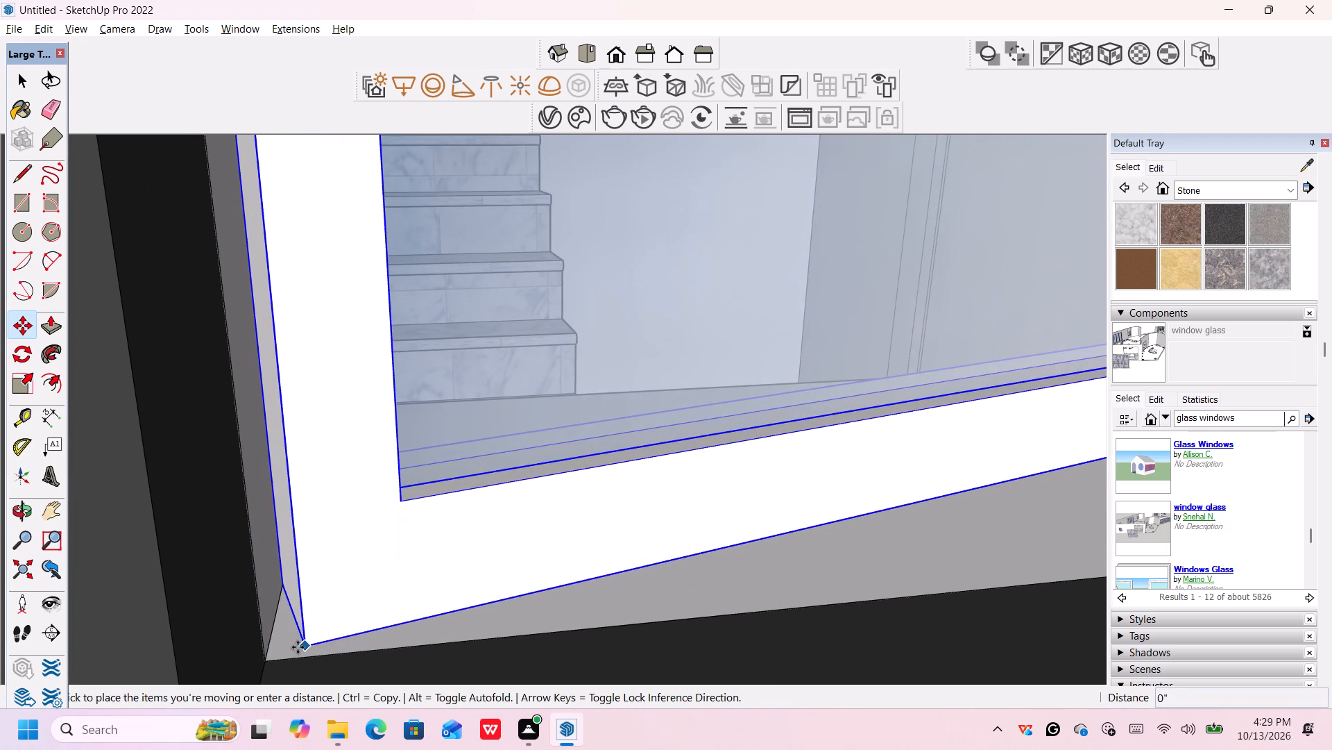
{"action": "scroll", "coordinate": [348, 623], "scroll_direction": "down", "scroll_amount": 1}
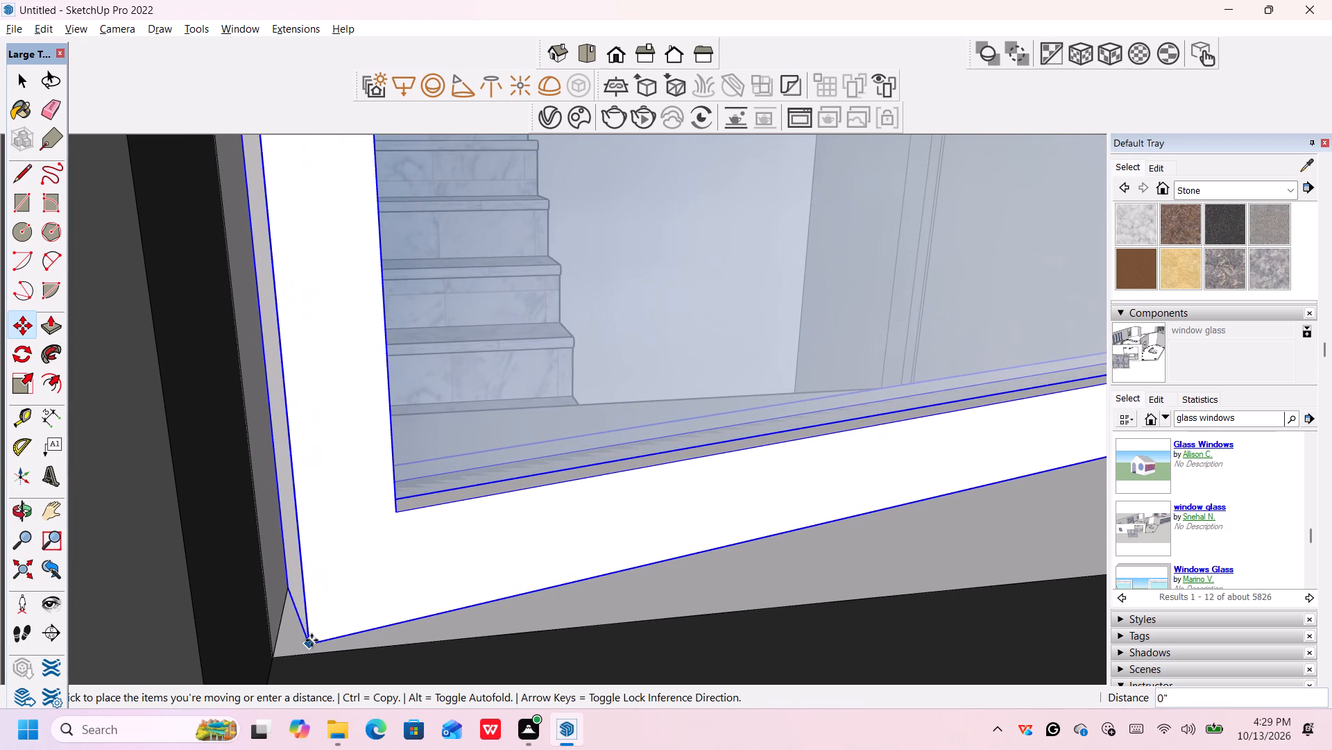
{"action": "left_click", "coordinate": [309, 651]}
{"action": "scroll", "coordinate": [341, 612], "scroll_direction": "down", "scroll_amount": 2}
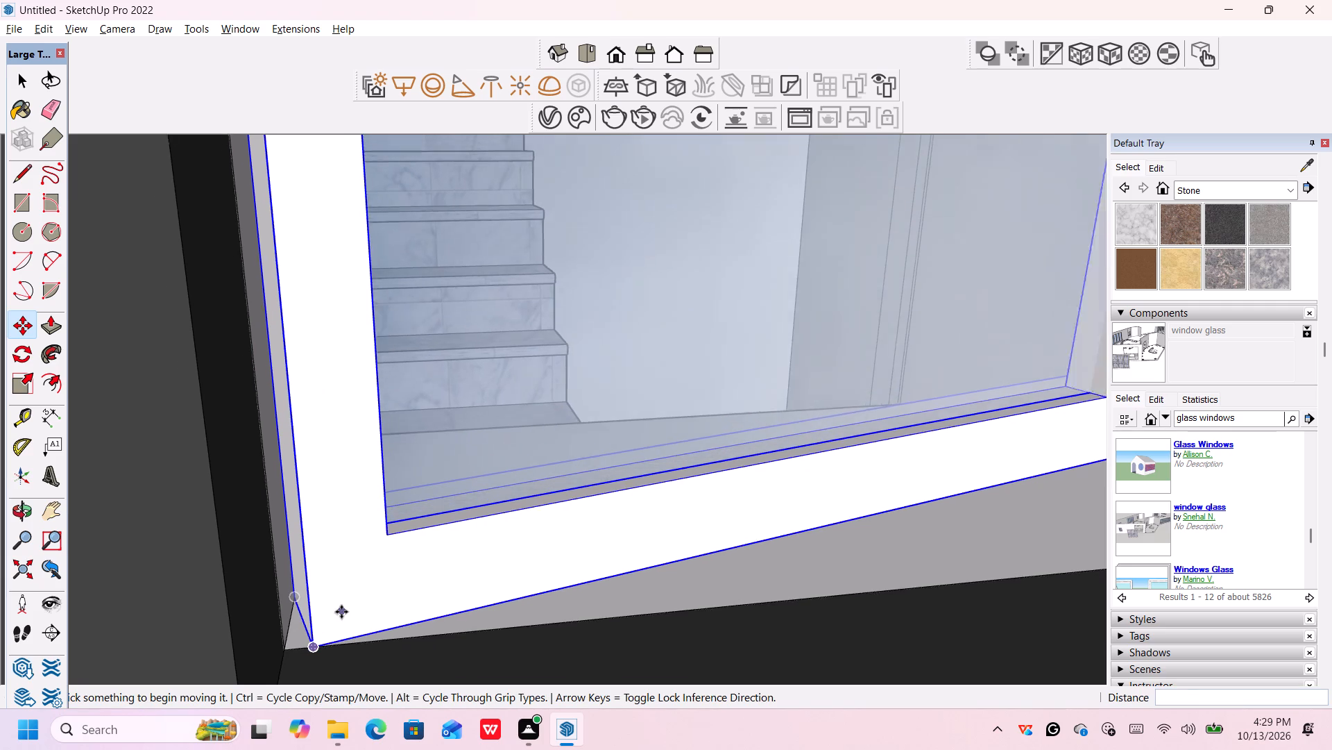
Rotate the eight-pane window in the tower opening about 11.8° around a vertical axis through its top edge's midpoint.
{"action": "scroll", "coordinate": [341, 612], "scroll_direction": "down", "scroll_amount": 20}
{"action": "scroll", "coordinate": [341, 612], "scroll_direction": "down", "scroll_amount": 20}
{"action": "scroll", "coordinate": [341, 612], "scroll_direction": "down", "scroll_amount": 7}
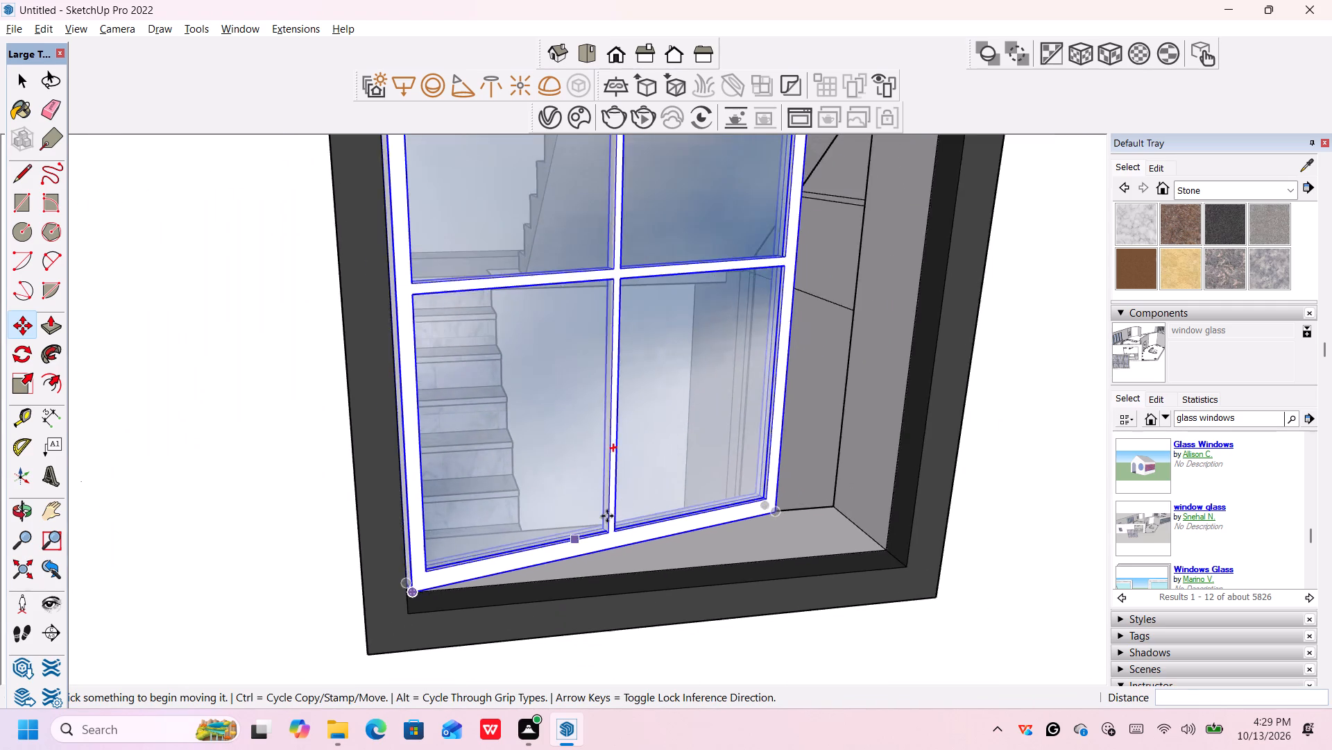
{"action": "scroll", "coordinate": [607, 516], "scroll_direction": "down", "scroll_amount": 15}
{"action": "scroll", "coordinate": [727, 444], "scroll_direction": "down", "scroll_amount": 12}
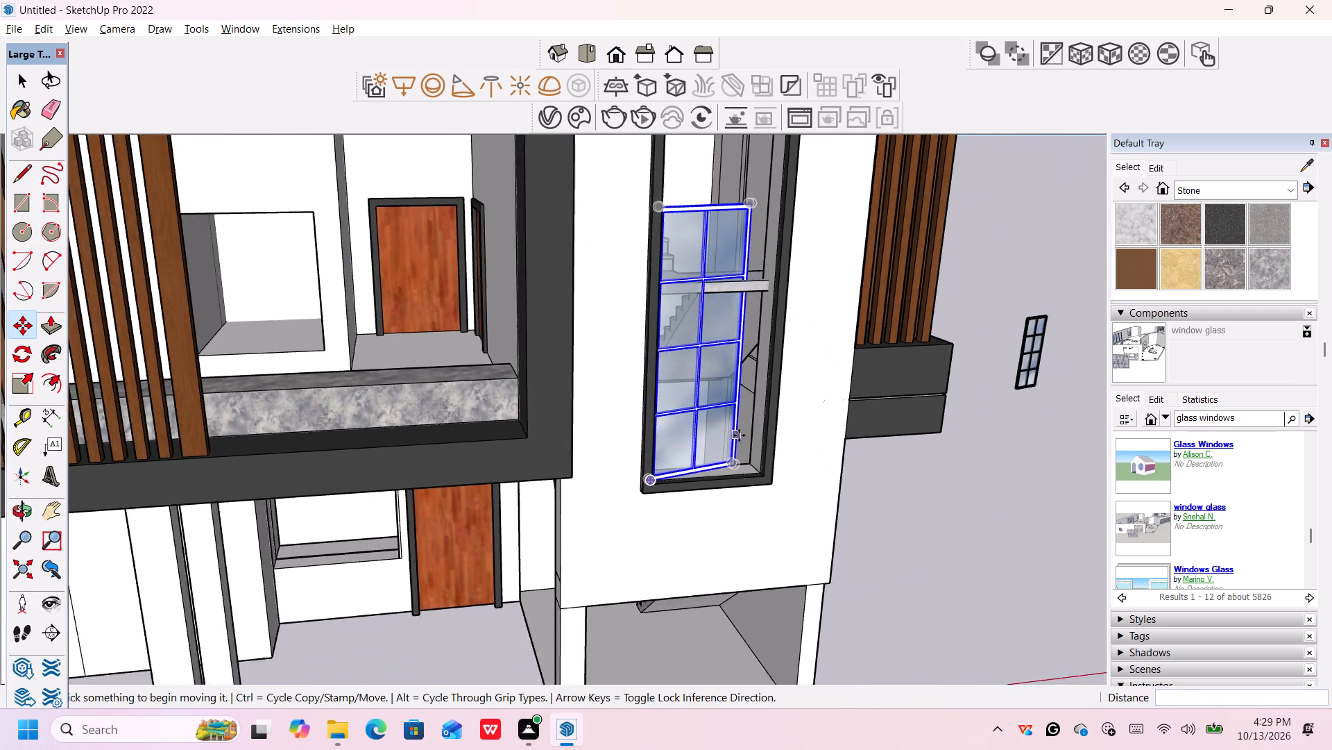
{"action": "scroll", "coordinate": [739, 435], "scroll_direction": "down", "scroll_amount": 1}
{"action": "middle_click_drag", "start_coordinate": [739, 439], "coordinate": [681, 551]}
{"action": "middle_click_drag", "start_coordinate": [711, 437], "coordinate": [694, 449]}
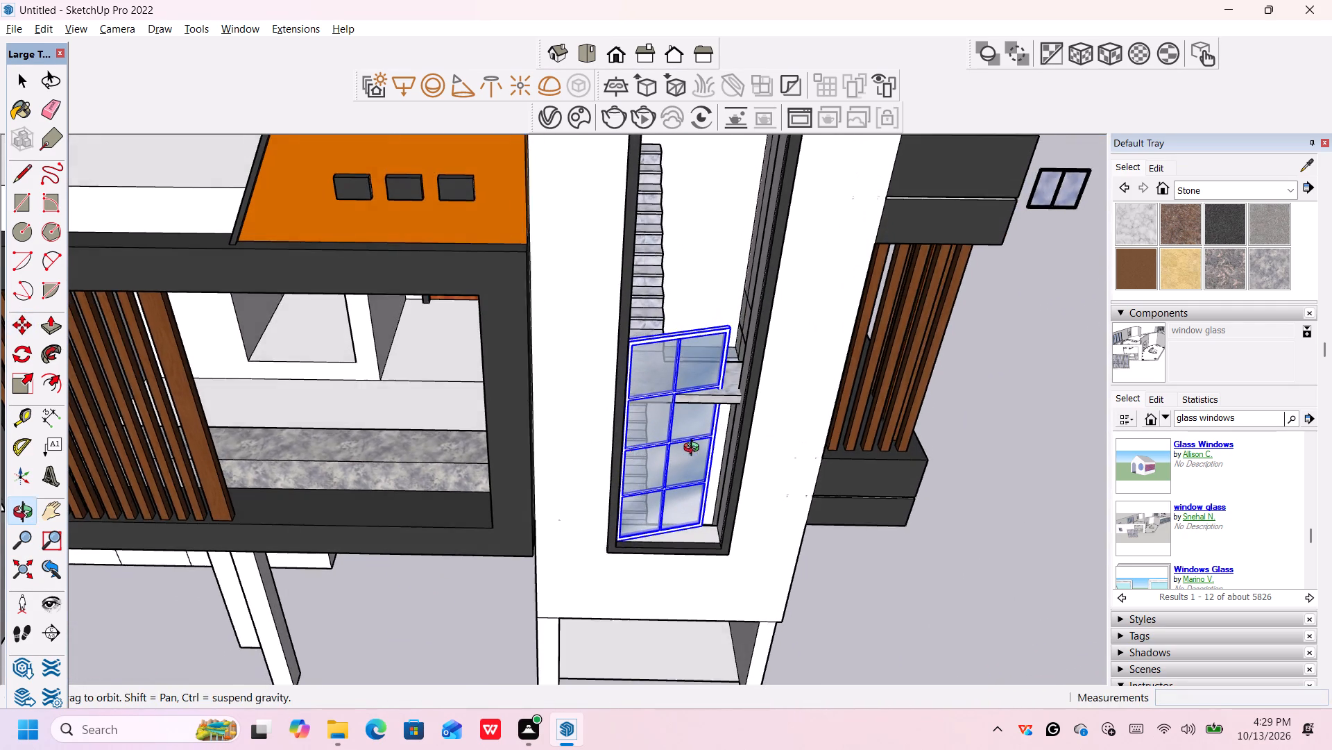
{"action": "middle_click_drag", "start_coordinate": [694, 449], "coordinate": [689, 454]}
{"action": "left_click", "coordinate": [23, 355]}
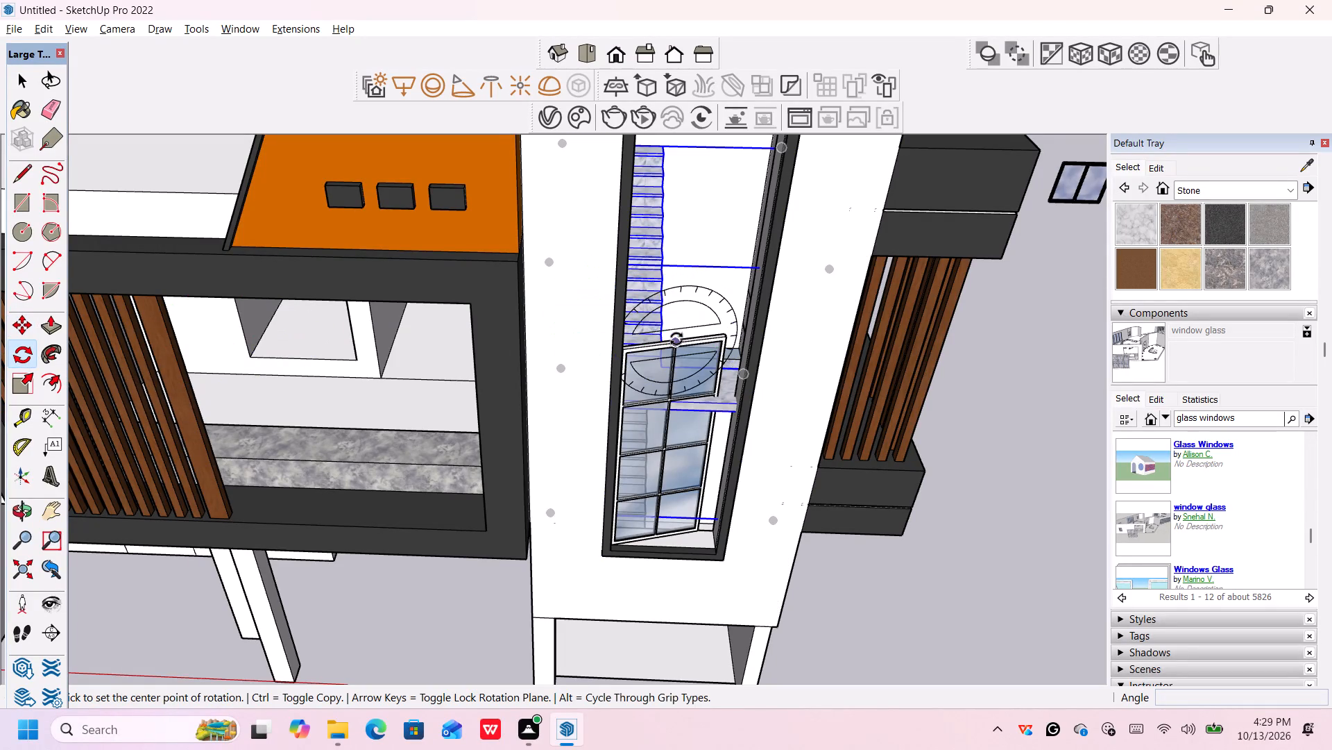
{"action": "middle_click_drag", "start_coordinate": [676, 340], "coordinate": [657, 437]}
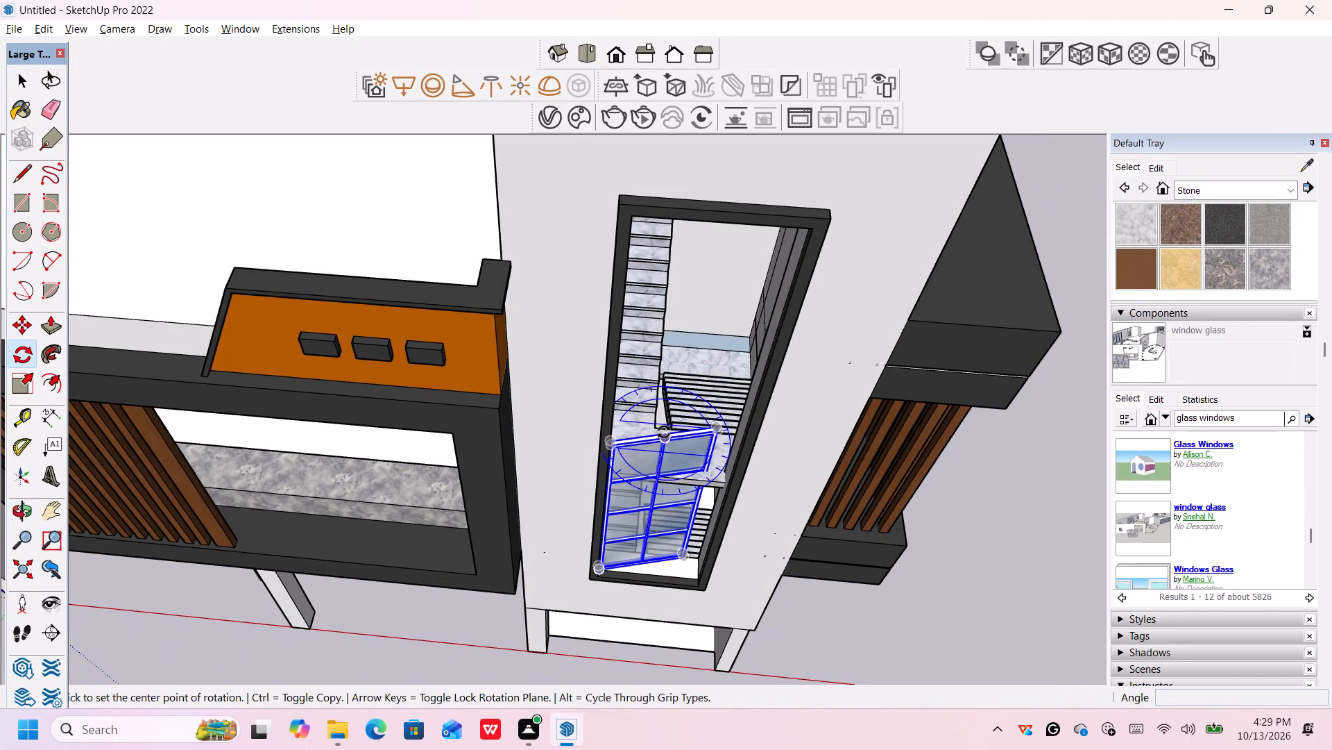
{"action": "left_click", "coordinate": [665, 435]}
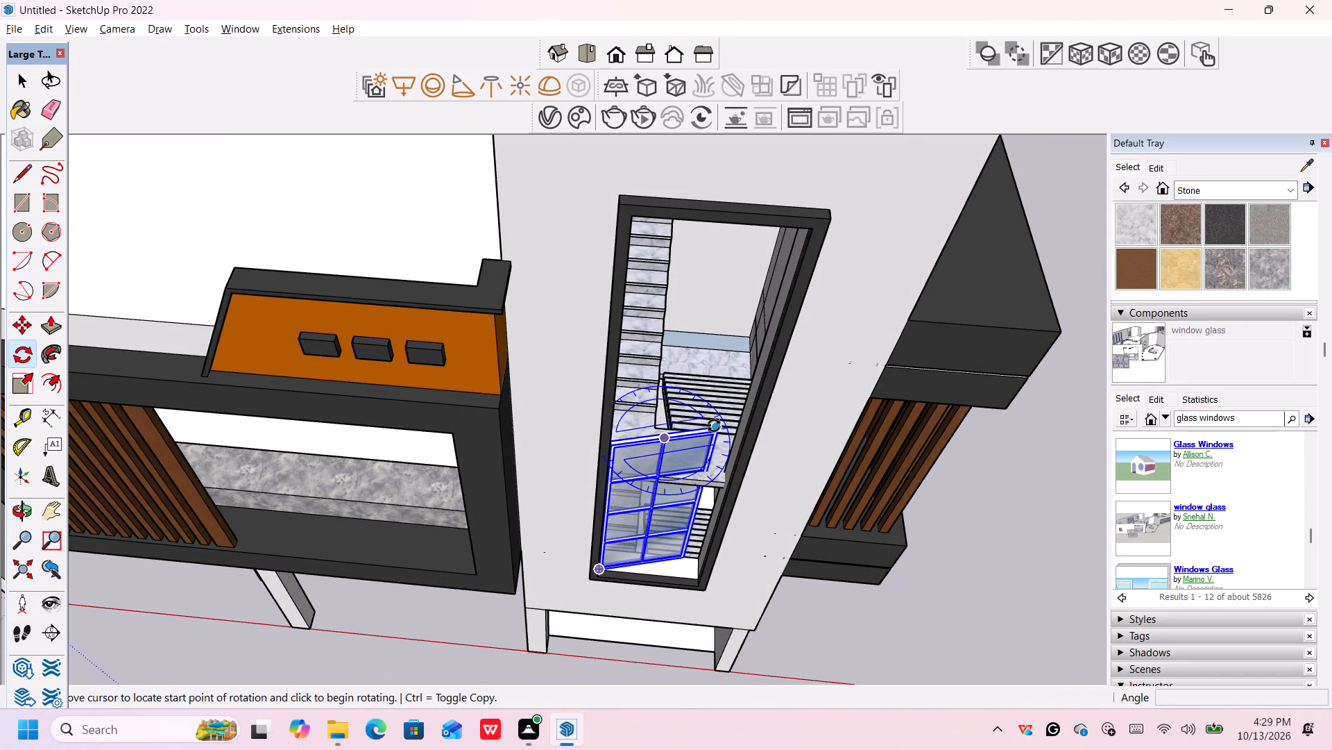
{"action": "left_click", "coordinate": [714, 426]}
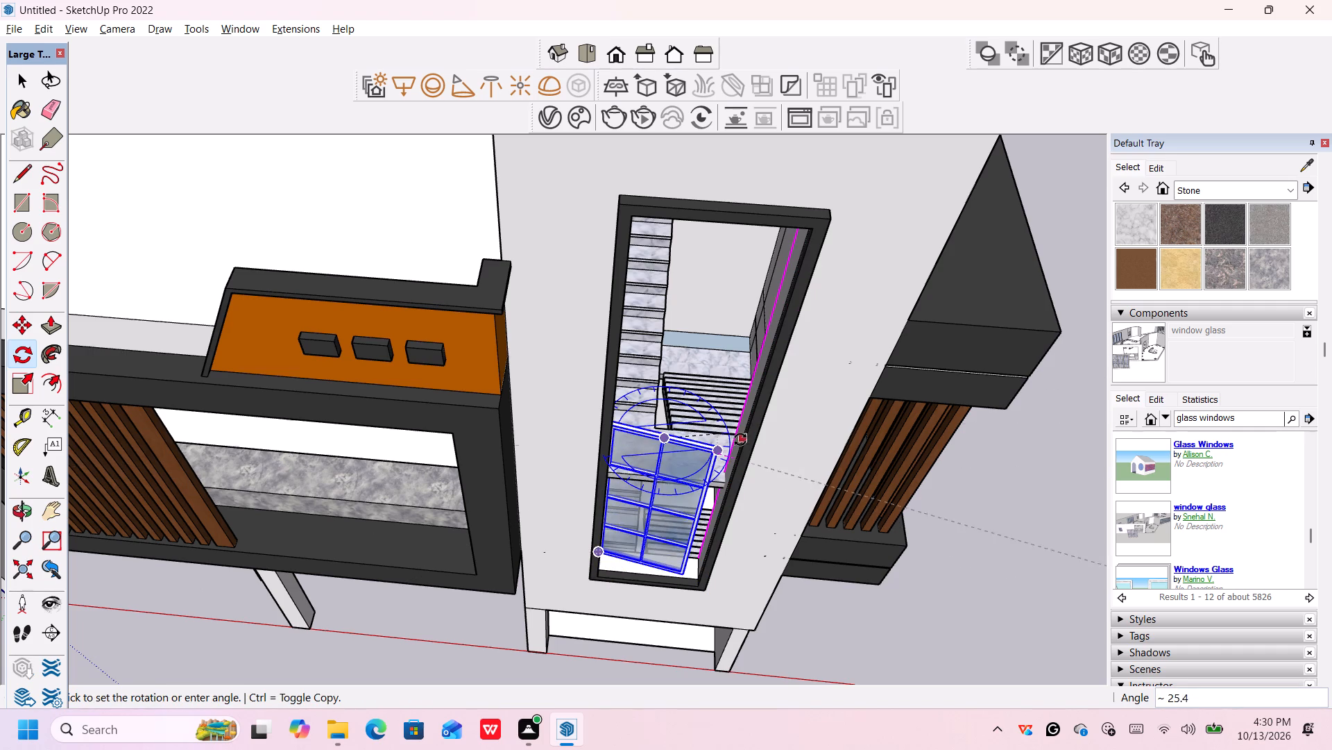
{"action": "scroll", "coordinate": [731, 434], "scroll_direction": "up", "scroll_amount": 6}
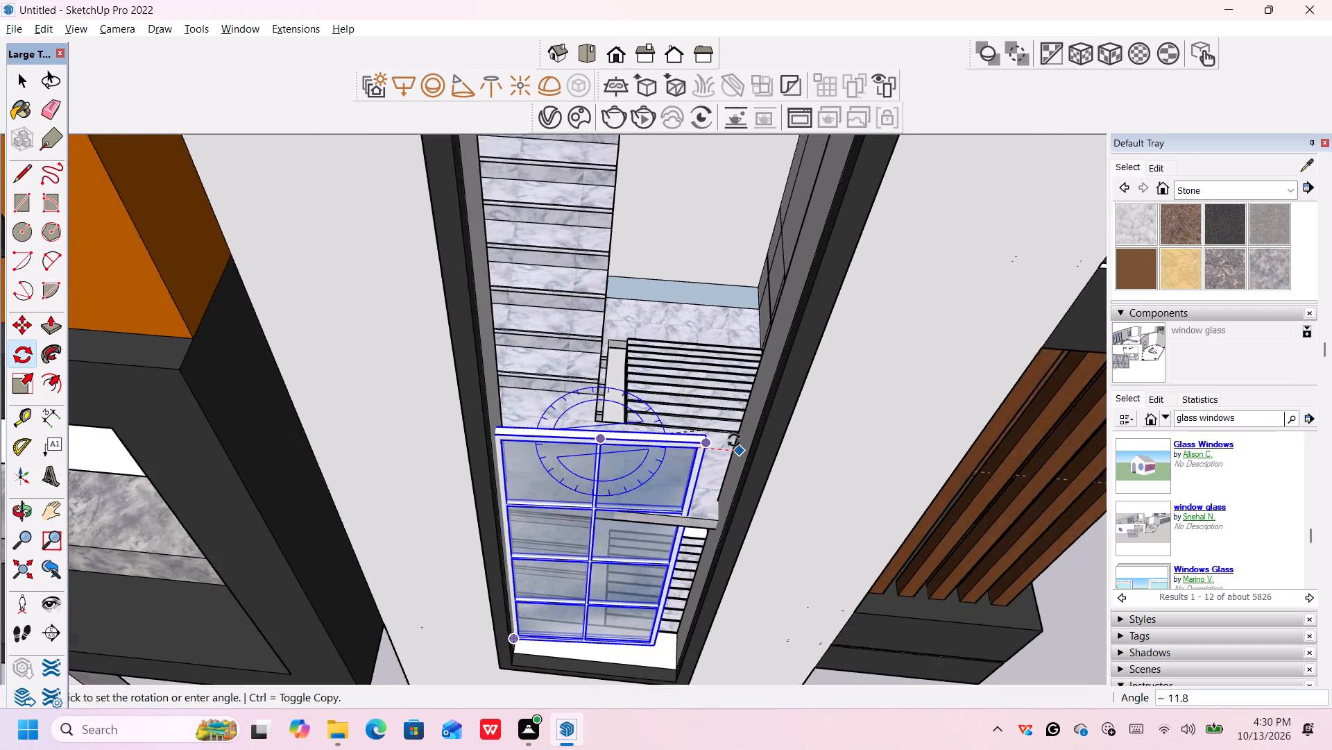
{"action": "scroll", "coordinate": [734, 440], "scroll_direction": "up", "scroll_amount": 2}
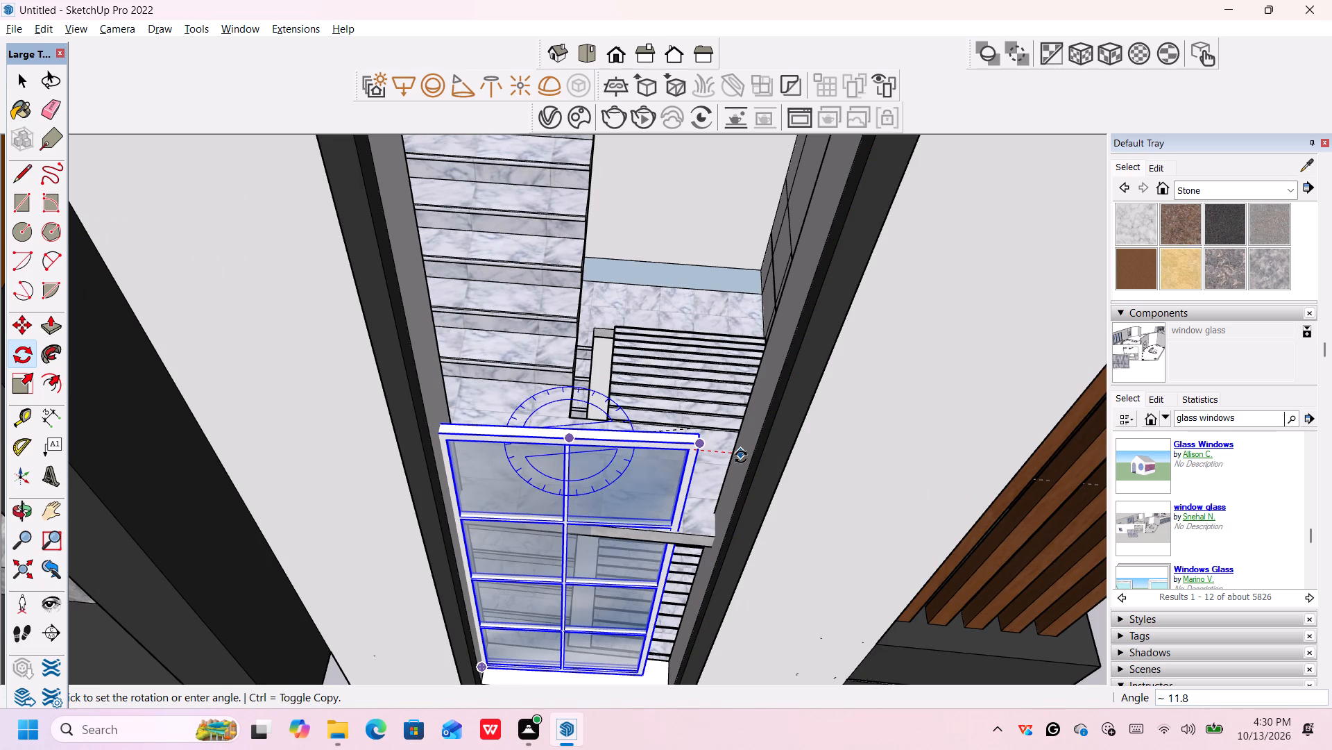
{"action": "left_click", "coordinate": [741, 457]}
Rotate the window in the tower opening about 3.2° more around a vertical axis near its top edge's stair-landing end.
{"action": "left_click", "coordinate": [669, 436]}
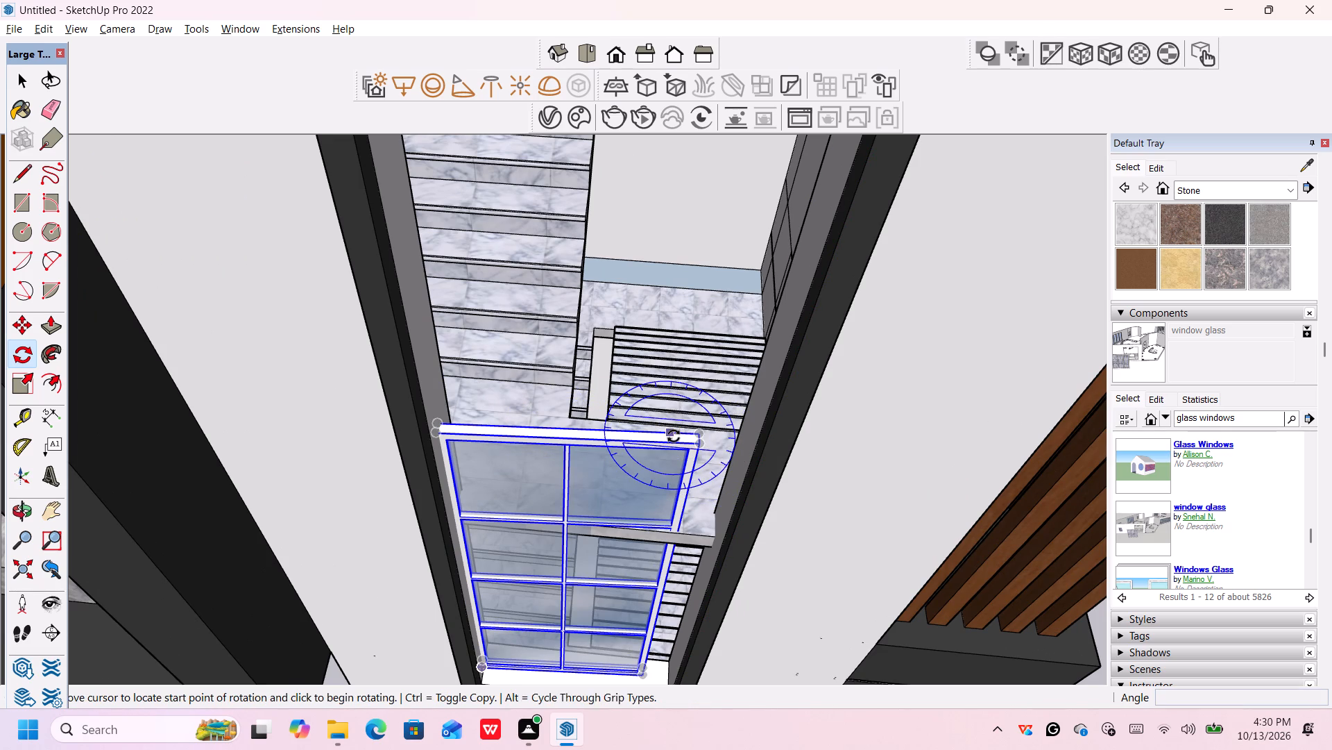
{"action": "left_click", "coordinate": [711, 435]}
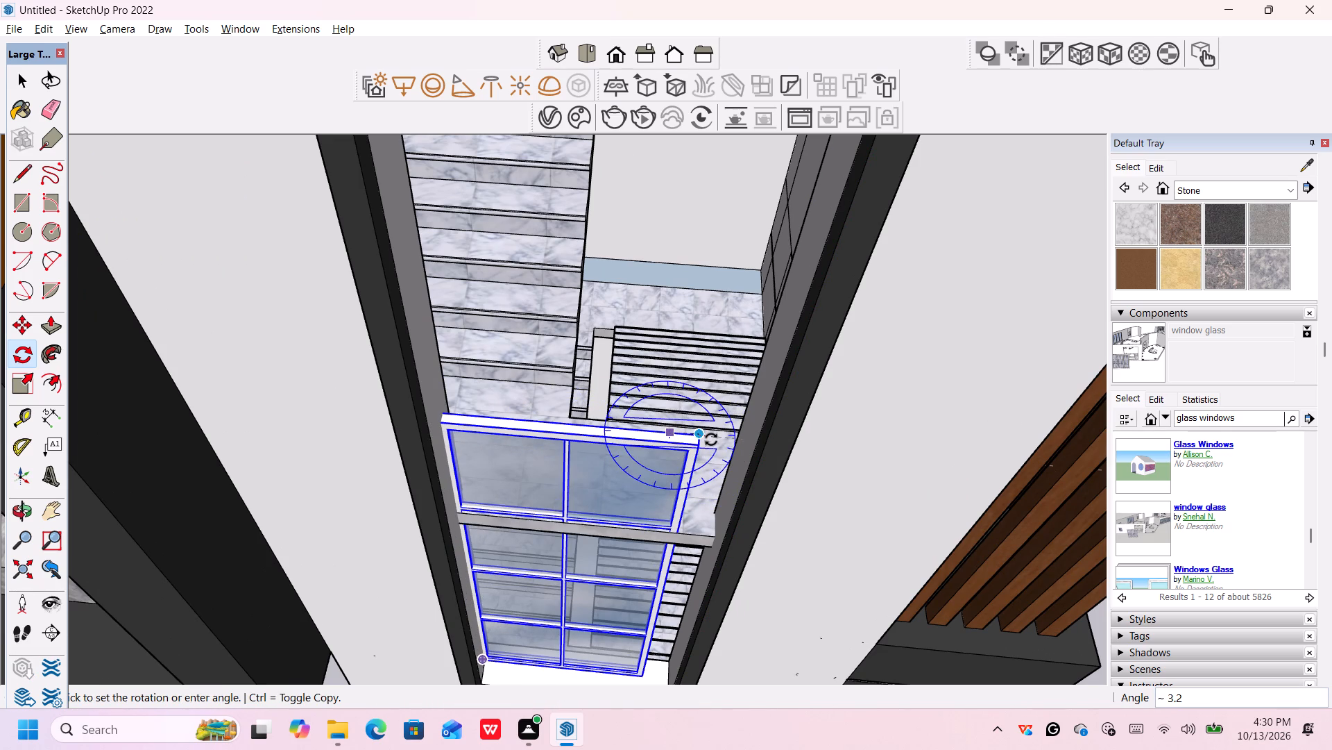
{"action": "left_click", "coordinate": [711, 440]}
{"action": "scroll", "coordinate": [712, 458], "scroll_direction": "down", "scroll_amount": 13}
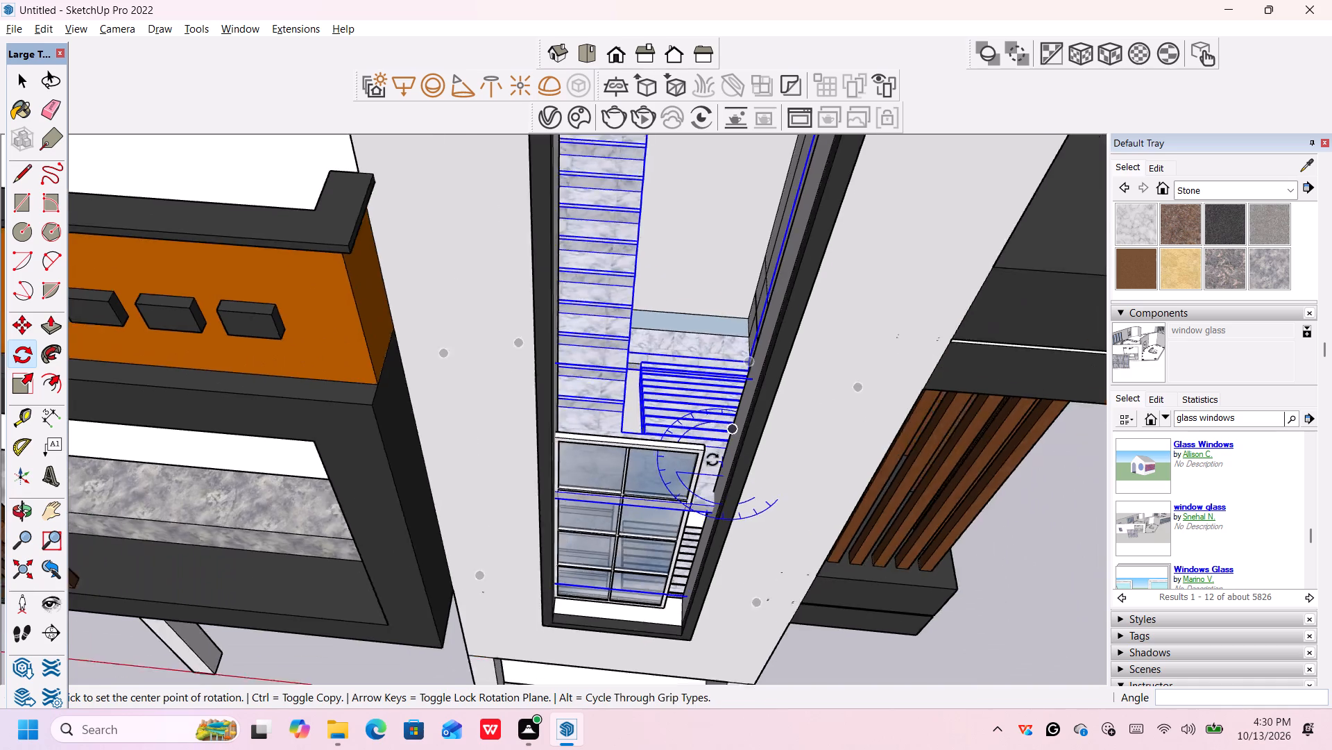
{"action": "scroll", "coordinate": [712, 460], "scroll_direction": "down", "scroll_amount": 3}
{"action": "key", "text": "space"}
Move the eight-pane window in the tower opening by its lower corner about 6 15/16" onto the sill's front inner corner.
{"action": "scroll", "coordinate": [948, 555], "scroll_direction": "down", "scroll_amount": 5}
{"action": "middle_click_drag", "start_coordinate": [919, 614], "coordinate": [869, 419]}
{"action": "scroll", "coordinate": [869, 419], "scroll_direction": "up", "scroll_amount": 2}
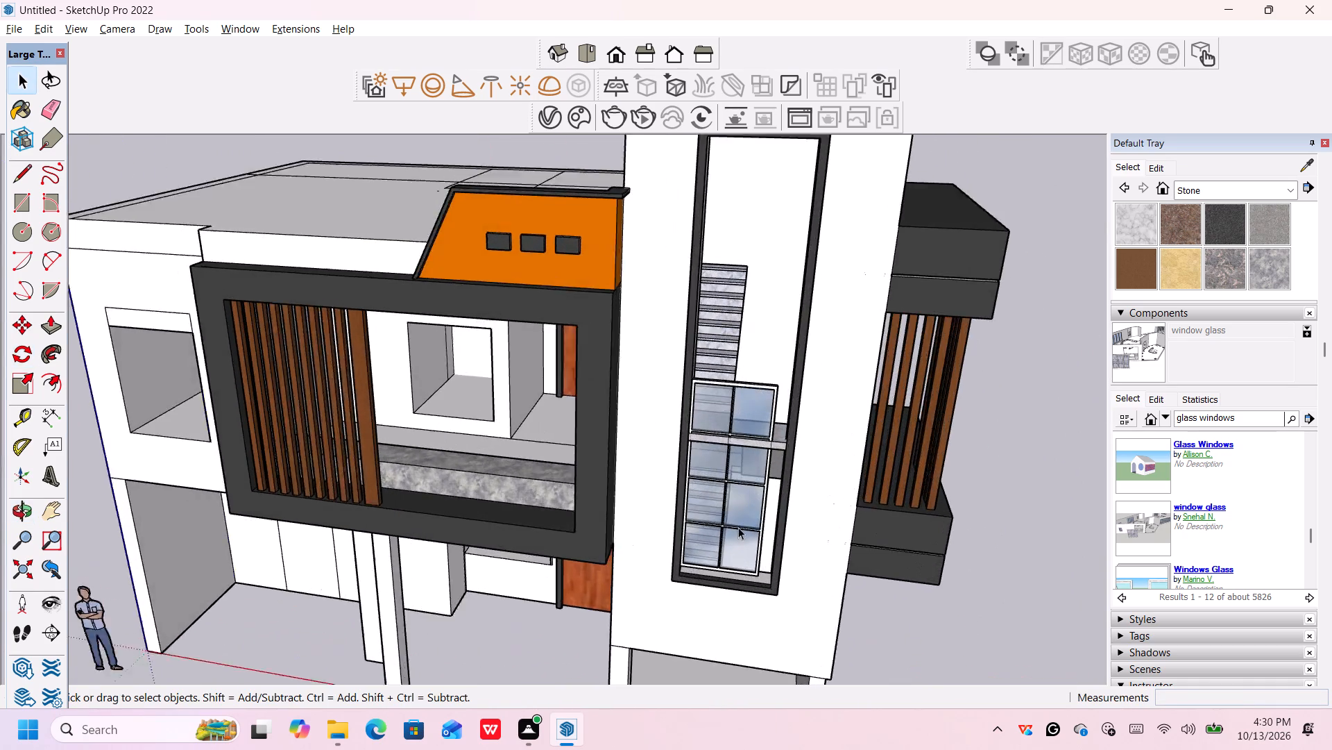
{"action": "scroll", "coordinate": [738, 527], "scroll_direction": "up", "scroll_amount": 3}
{"action": "scroll", "coordinate": [760, 406], "scroll_direction": "up", "scroll_amount": 5}
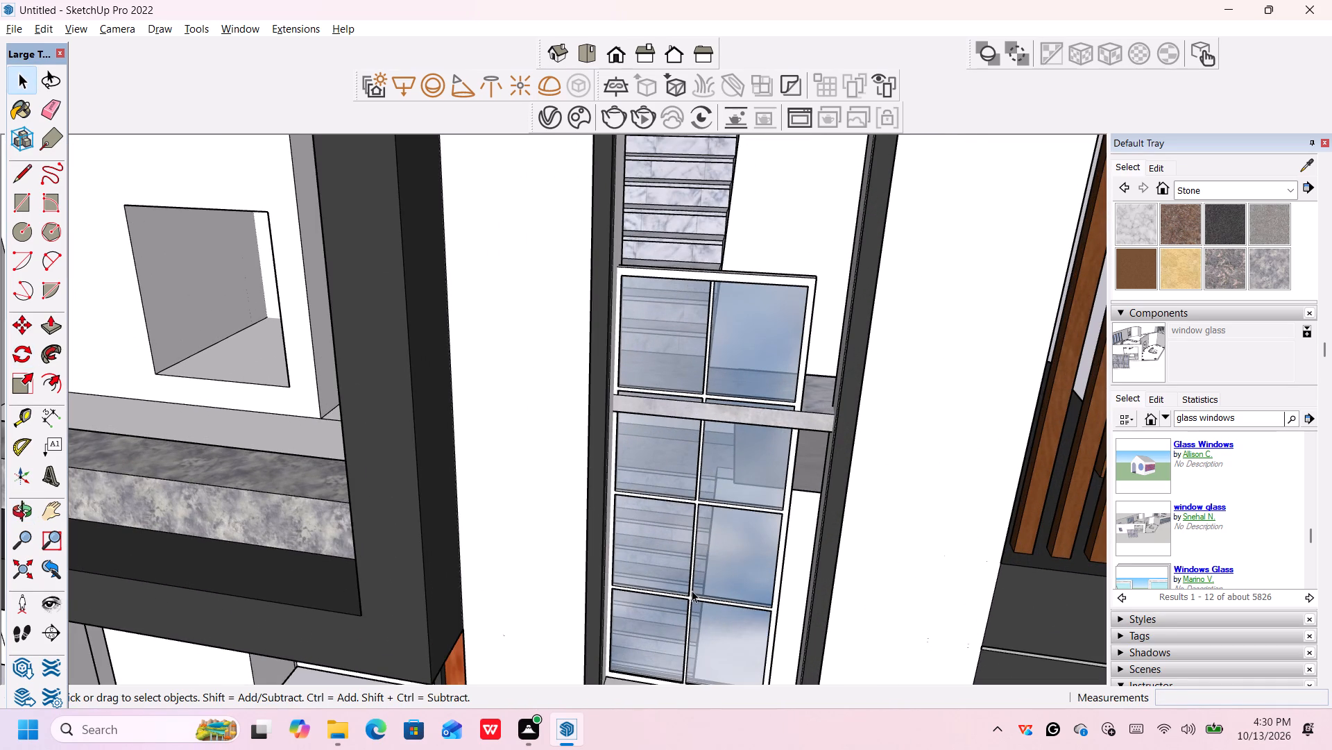
{"action": "middle_click_drag", "start_coordinate": [692, 590], "coordinate": [685, 396]}
{"action": "scroll", "coordinate": [583, 515], "scroll_direction": "up", "scroll_amount": 5}
{"action": "scroll", "coordinate": [622, 471], "scroll_direction": "up", "scroll_amount": 2}
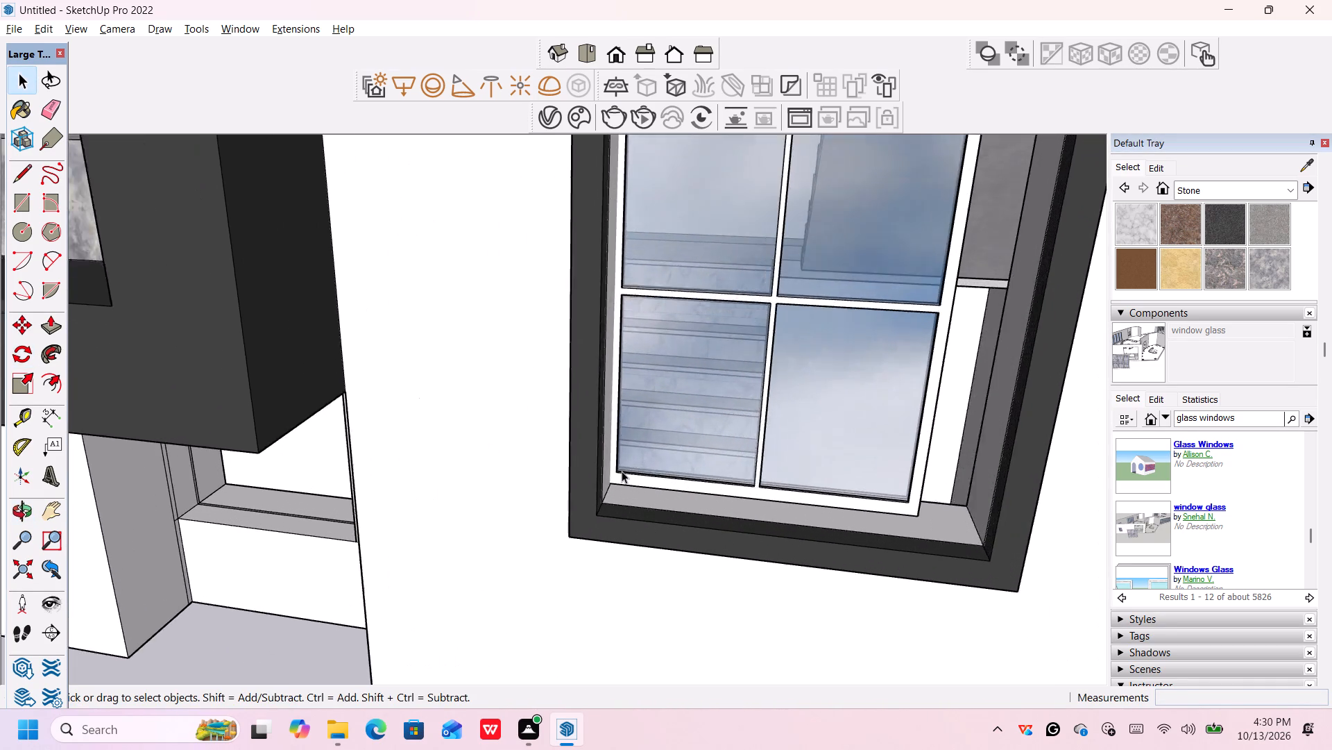
{"action": "scroll", "coordinate": [622, 471], "scroll_direction": "up", "scroll_amount": 3}
{"action": "left_click", "coordinate": [612, 483]}
{"action": "scroll", "coordinate": [612, 483], "scroll_direction": "up", "scroll_amount": 7}
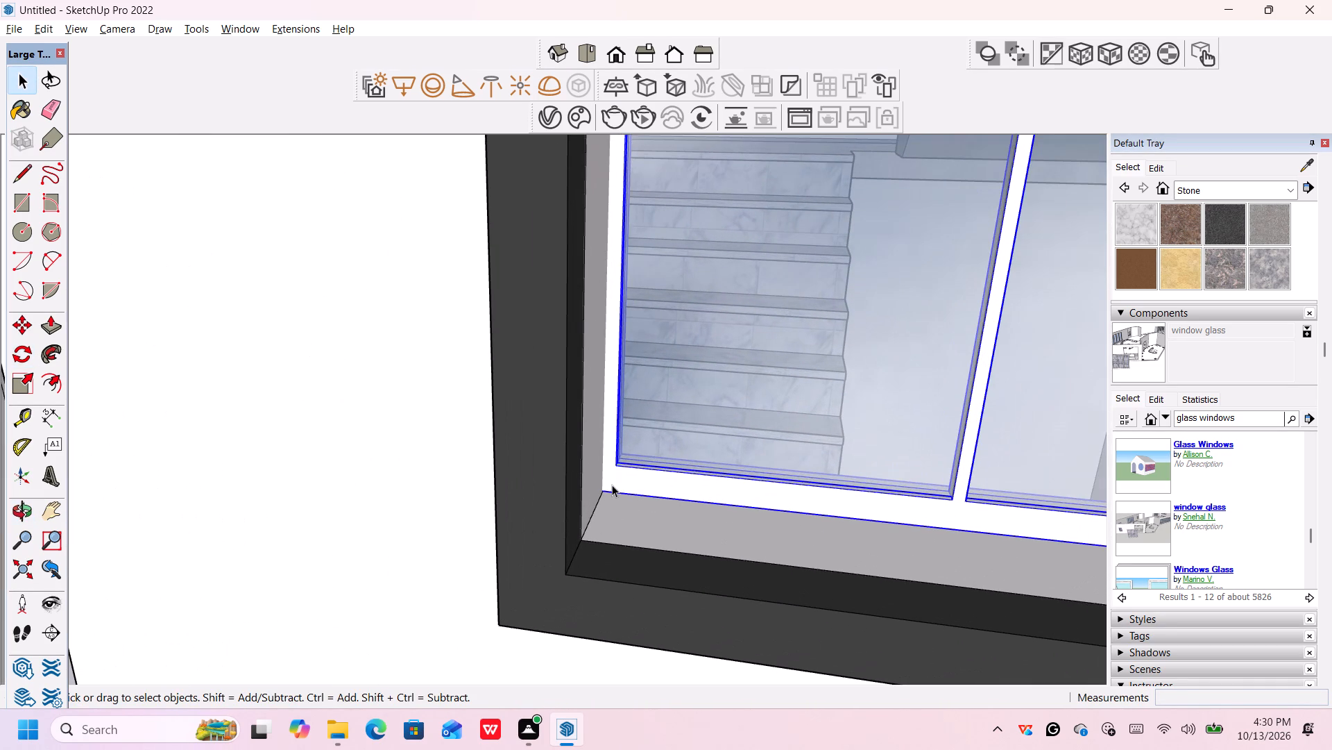
{"action": "key", "text": "m"}
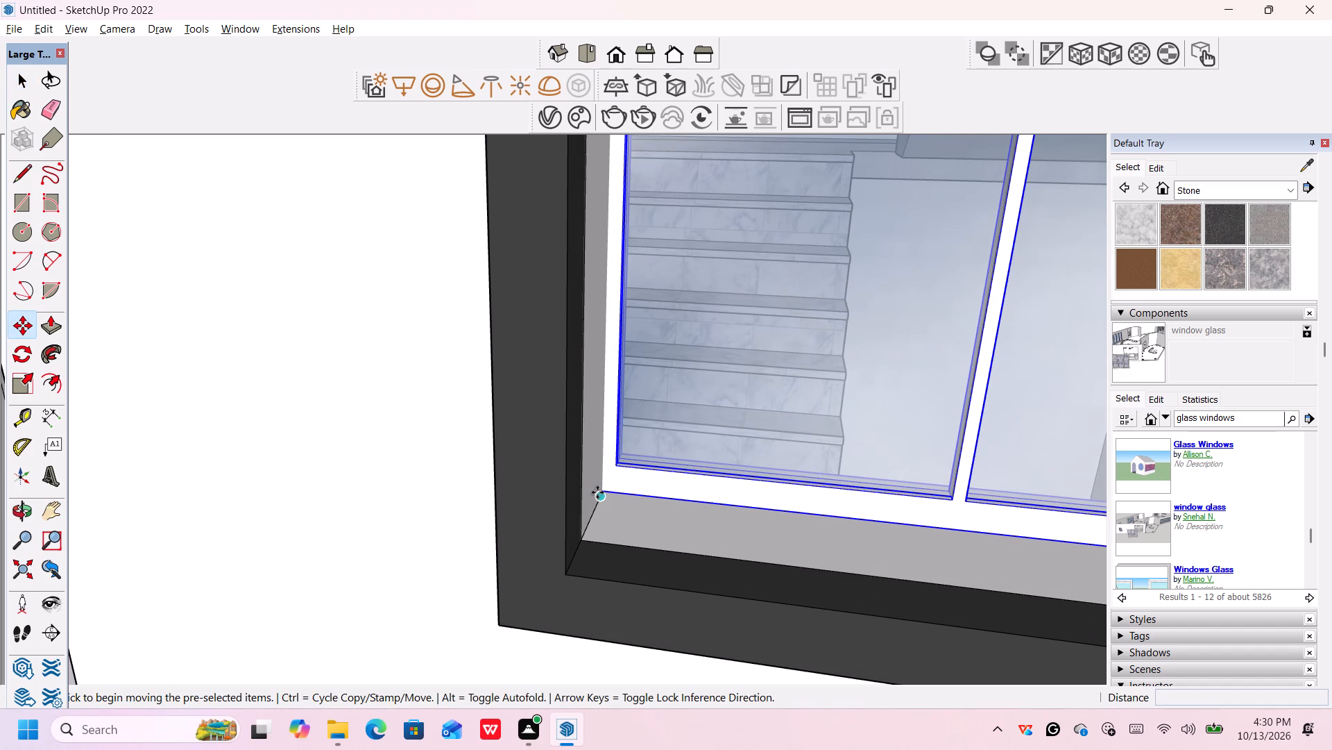
{"action": "left_click", "coordinate": [587, 497]}
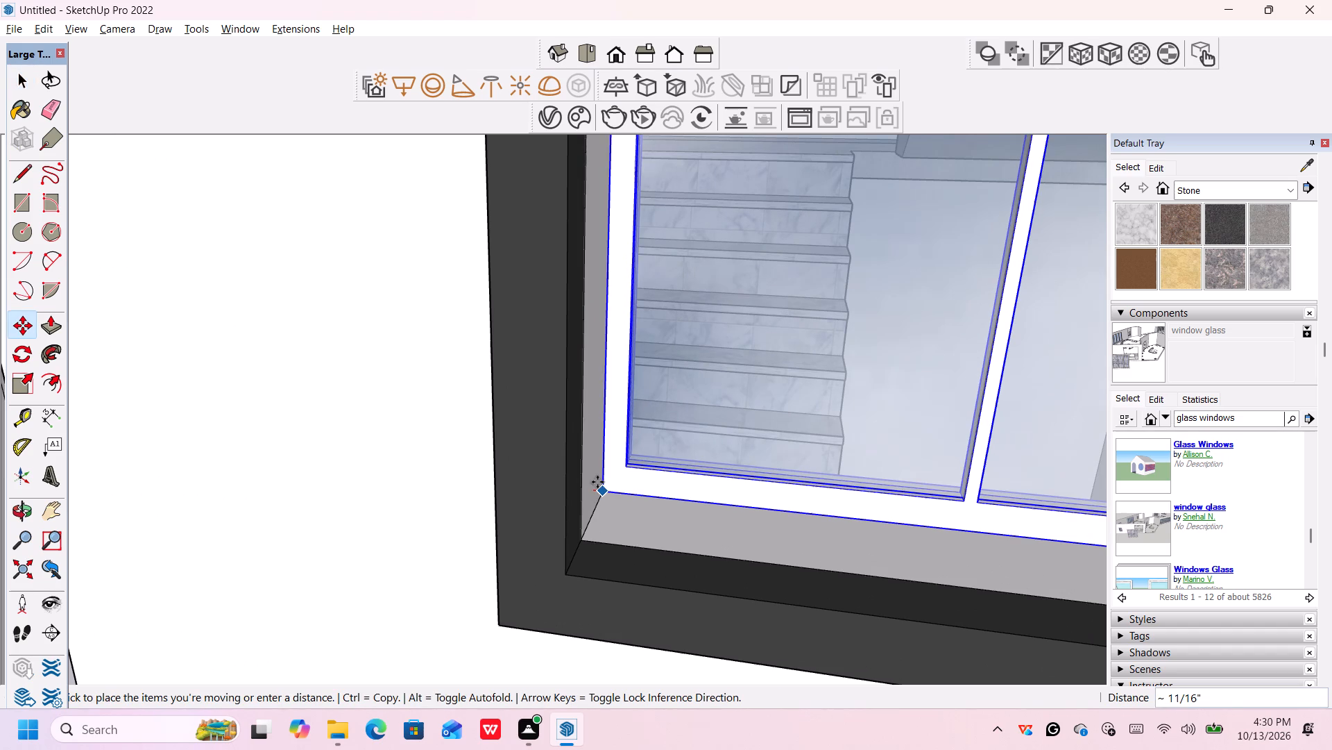
{"action": "left_click", "coordinate": [586, 533]}
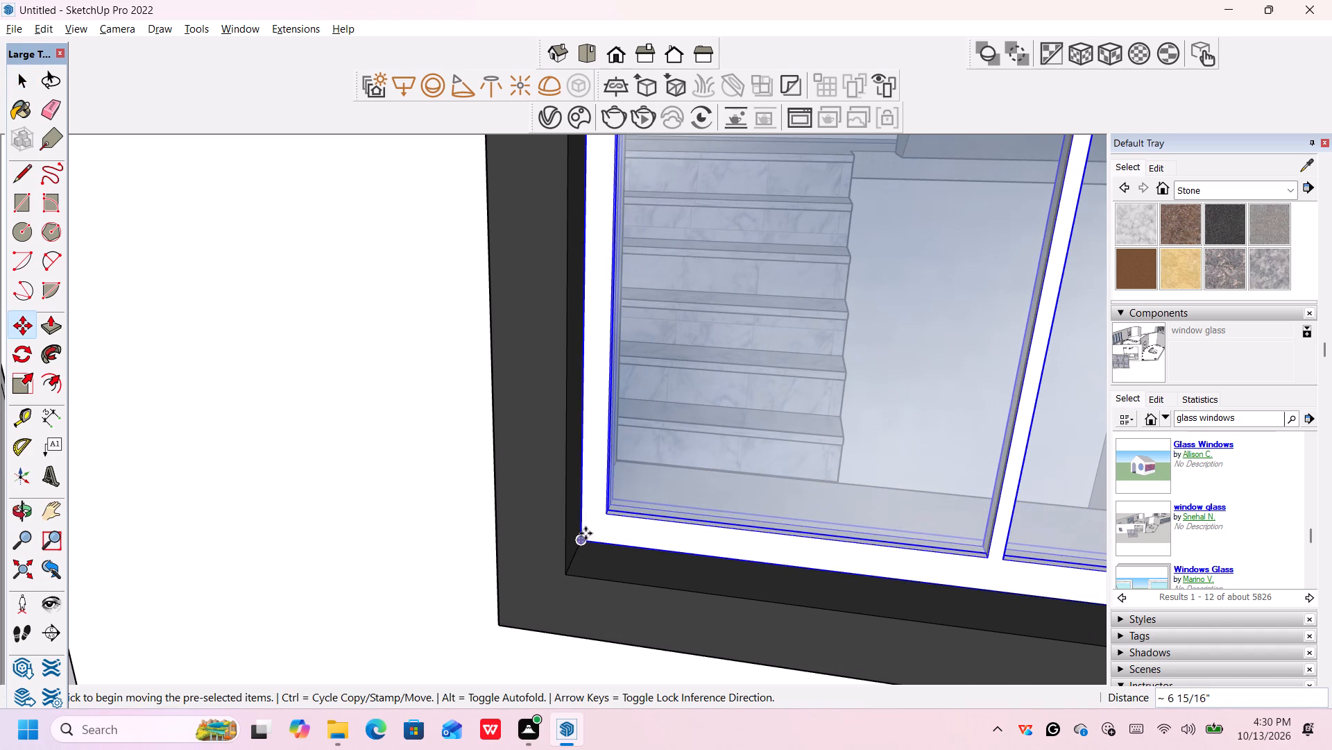
Scale the eight-pane window along the red axis by about 1.15 to span the width of the tower opening.
{"action": "scroll", "coordinate": [592, 526], "scroll_direction": "down", "scroll_amount": 20}
{"action": "scroll", "coordinate": [592, 526], "scroll_direction": "down", "scroll_amount": 15}
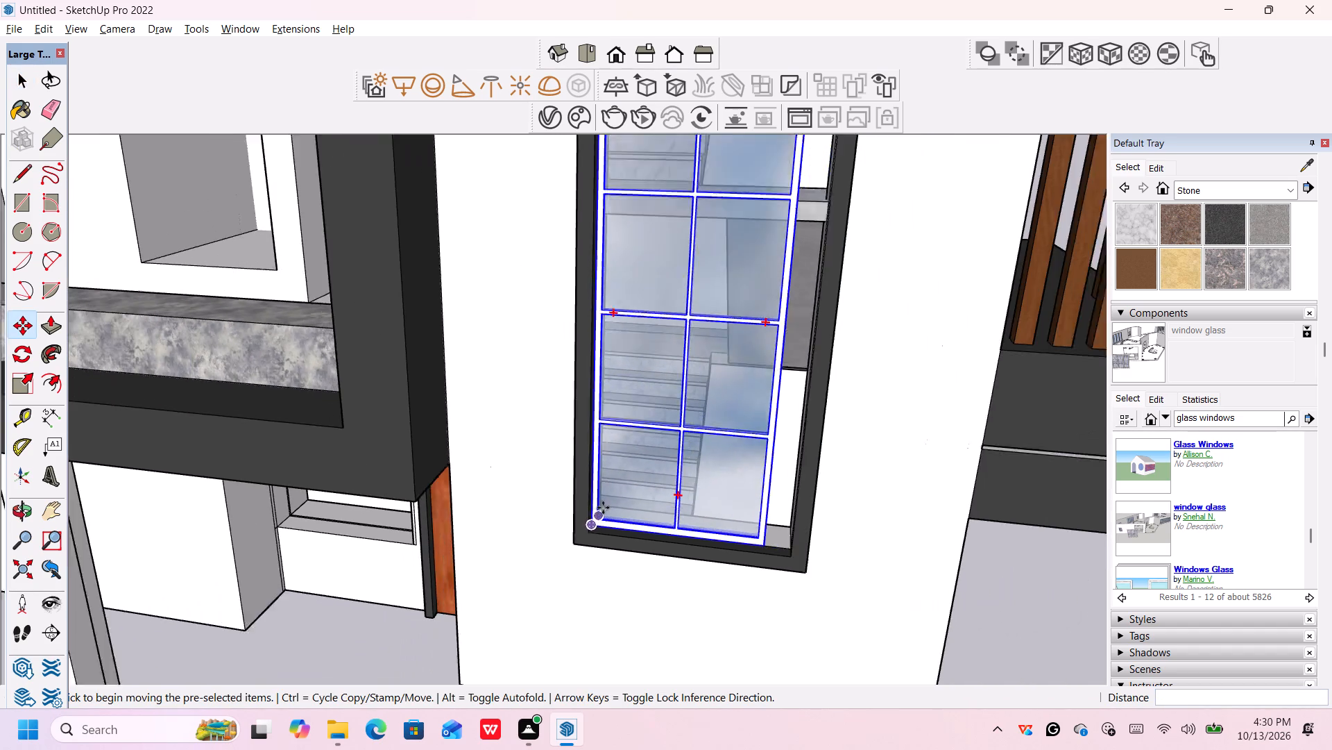
{"action": "scroll", "coordinate": [603, 508], "scroll_direction": "down", "scroll_amount": 9}
{"action": "scroll", "coordinate": [694, 295], "scroll_direction": "down", "scroll_amount": 3}
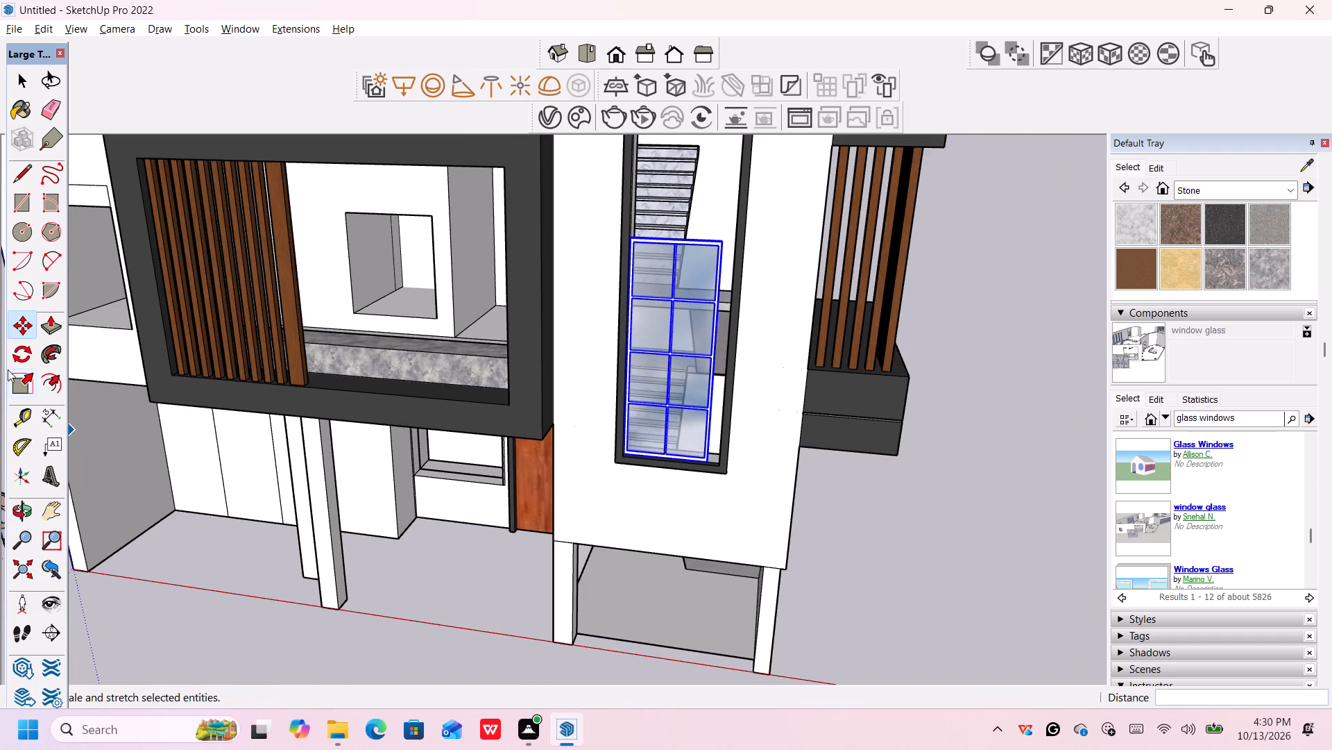
{"action": "left_click", "coordinate": [17, 384]}
{"action": "middle_click_drag", "start_coordinate": [640, 393], "coordinate": [640, 450]}
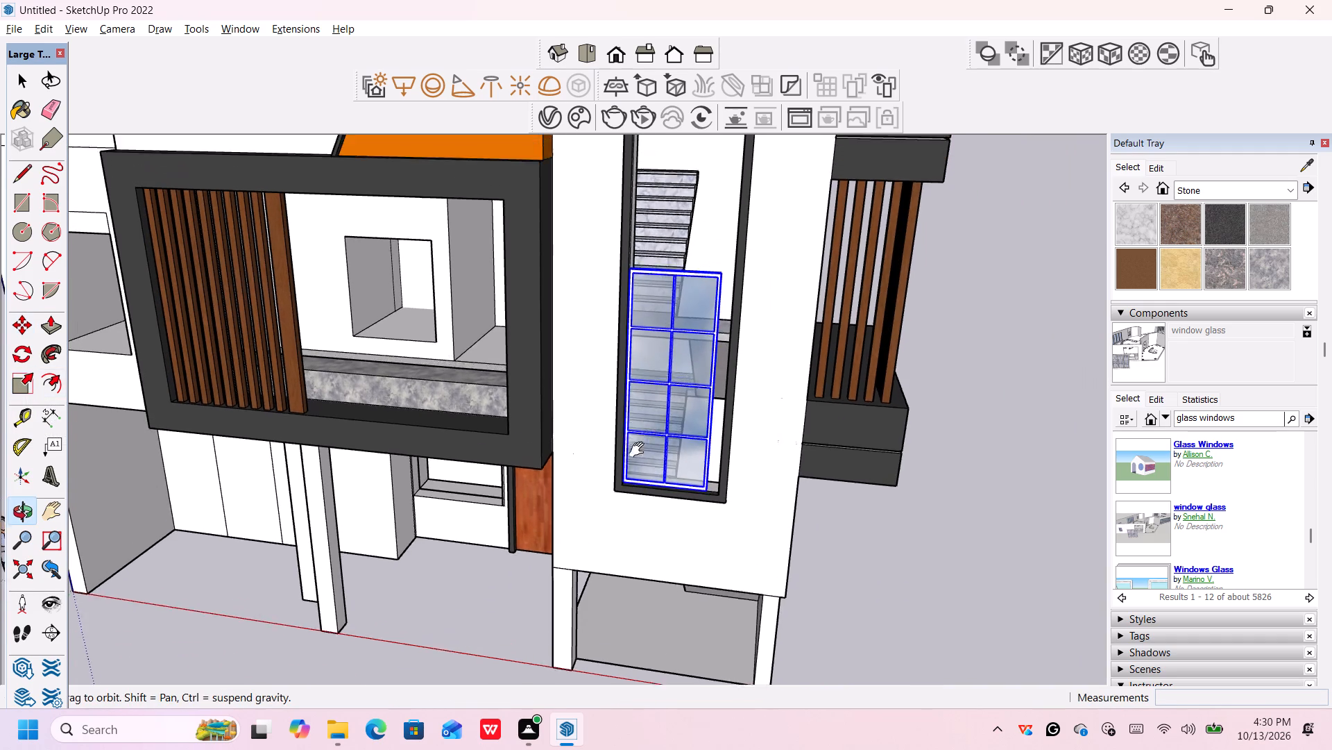
{"action": "middle_click_drag", "start_coordinate": [640, 450], "coordinate": [653, 554]}
{"action": "scroll", "coordinate": [712, 405], "scroll_direction": "up", "scroll_amount": 4}
{"action": "scroll", "coordinate": [728, 437], "scroll_direction": "down", "scroll_amount": 4}
{"action": "scroll", "coordinate": [767, 606], "scroll_direction": "up", "scroll_amount": 2}
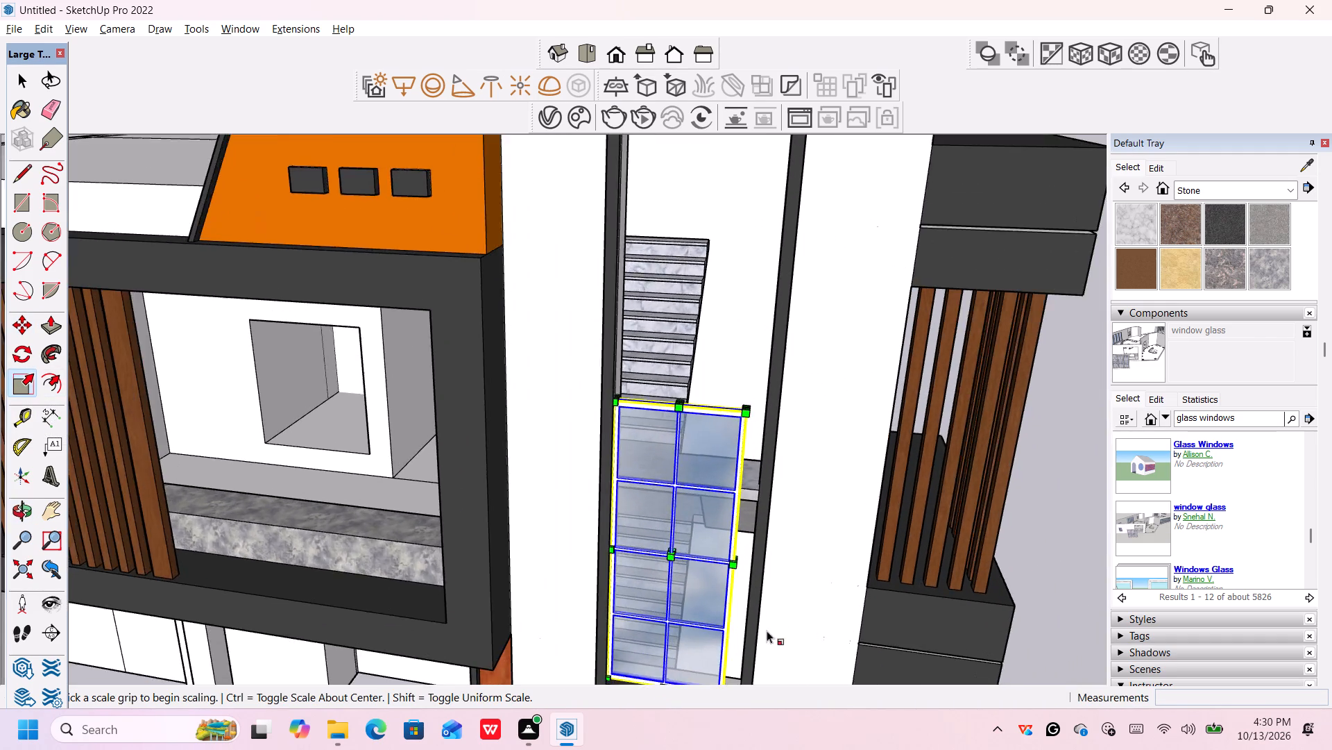
{"action": "scroll", "coordinate": [767, 631], "scroll_direction": "up", "scroll_amount": 4}
{"action": "scroll", "coordinate": [721, 525], "scroll_direction": "up", "scroll_amount": 12}
{"action": "scroll", "coordinate": [704, 508], "scroll_direction": "down", "scroll_amount": 4}
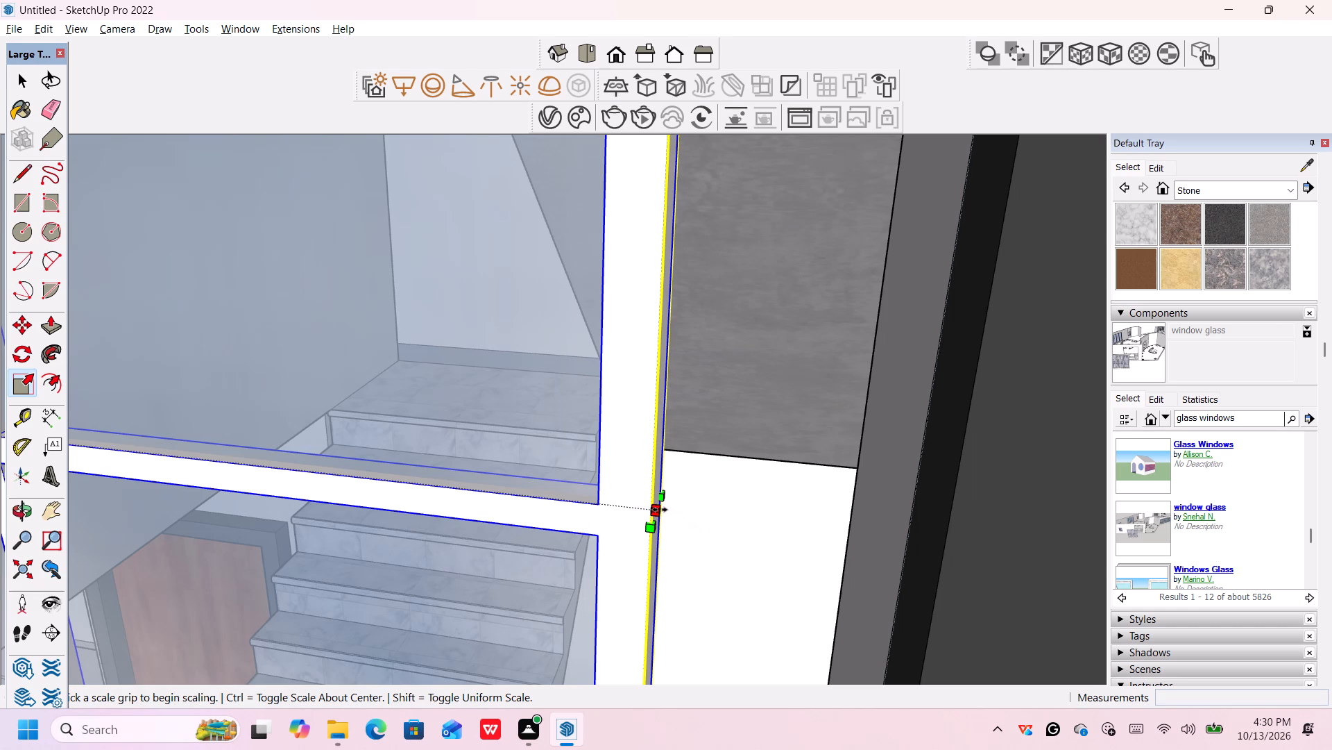
{"action": "left_click", "coordinate": [660, 511]}
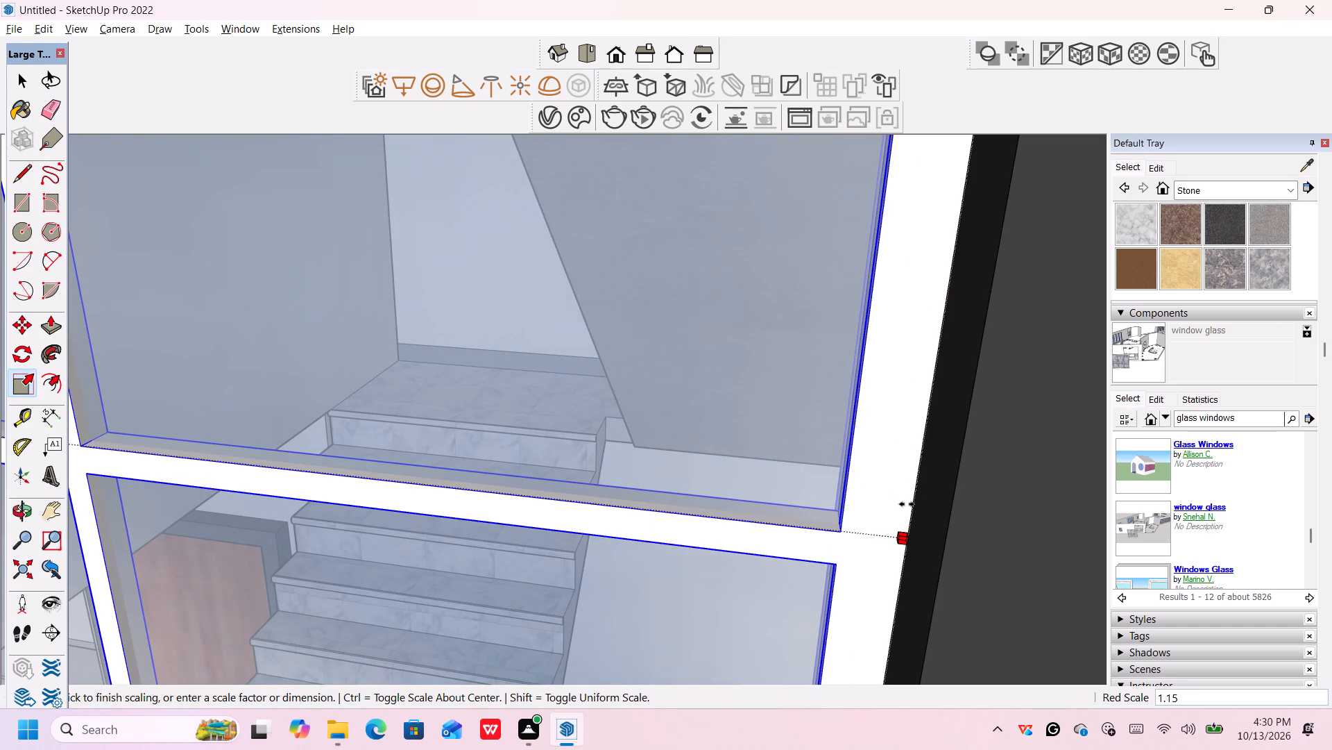
{"action": "left_click", "coordinate": [907, 505]}
{"action": "scroll", "coordinate": [719, 431], "scroll_direction": "down", "scroll_amount": 20}
{"action": "scroll", "coordinate": [719, 431], "scroll_direction": "down", "scroll_amount": 3}
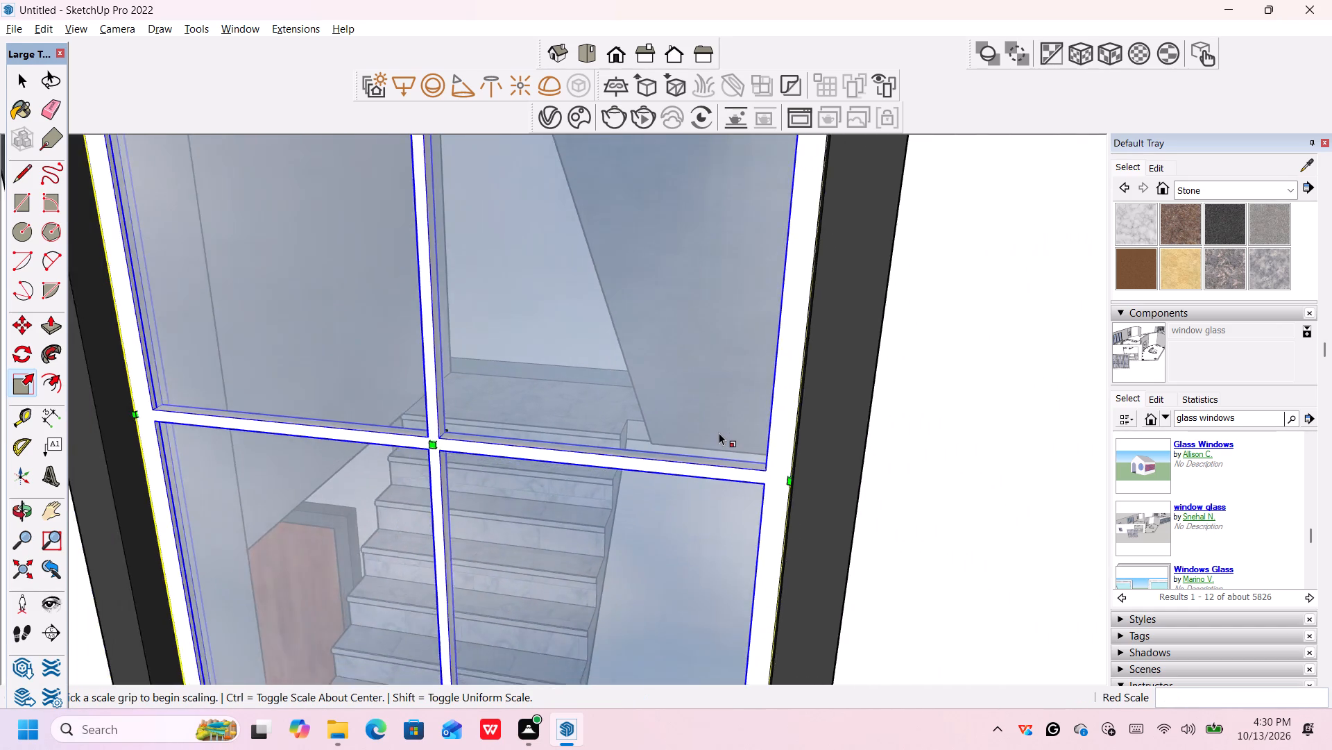
{"action": "scroll", "coordinate": [719, 433], "scroll_direction": "down", "scroll_amount": 15}
{"action": "scroll", "coordinate": [719, 380], "scroll_direction": "down", "scroll_amount": 11}
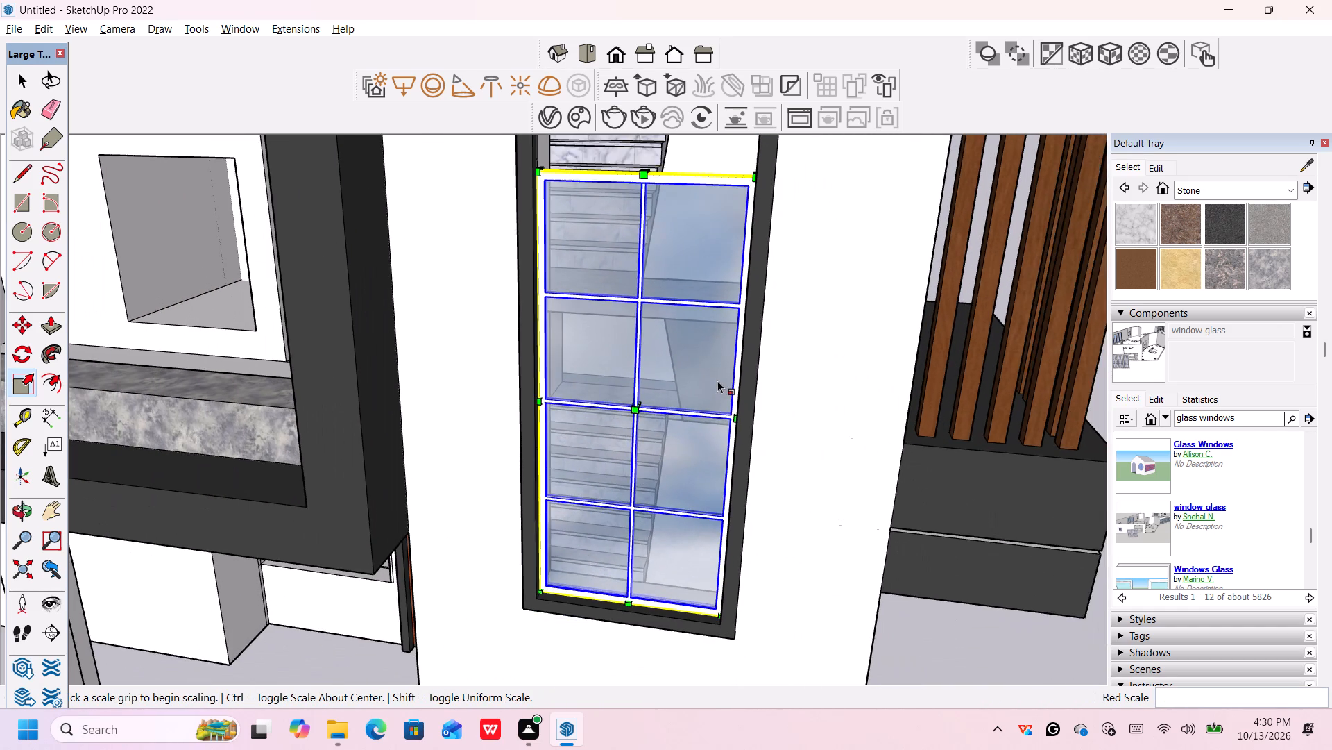
{"action": "middle_click_drag", "start_coordinate": [717, 381], "coordinate": [792, 691], "text": "shift"}
{"action": "scroll", "coordinate": [733, 482], "scroll_direction": "down", "scroll_amount": 3}
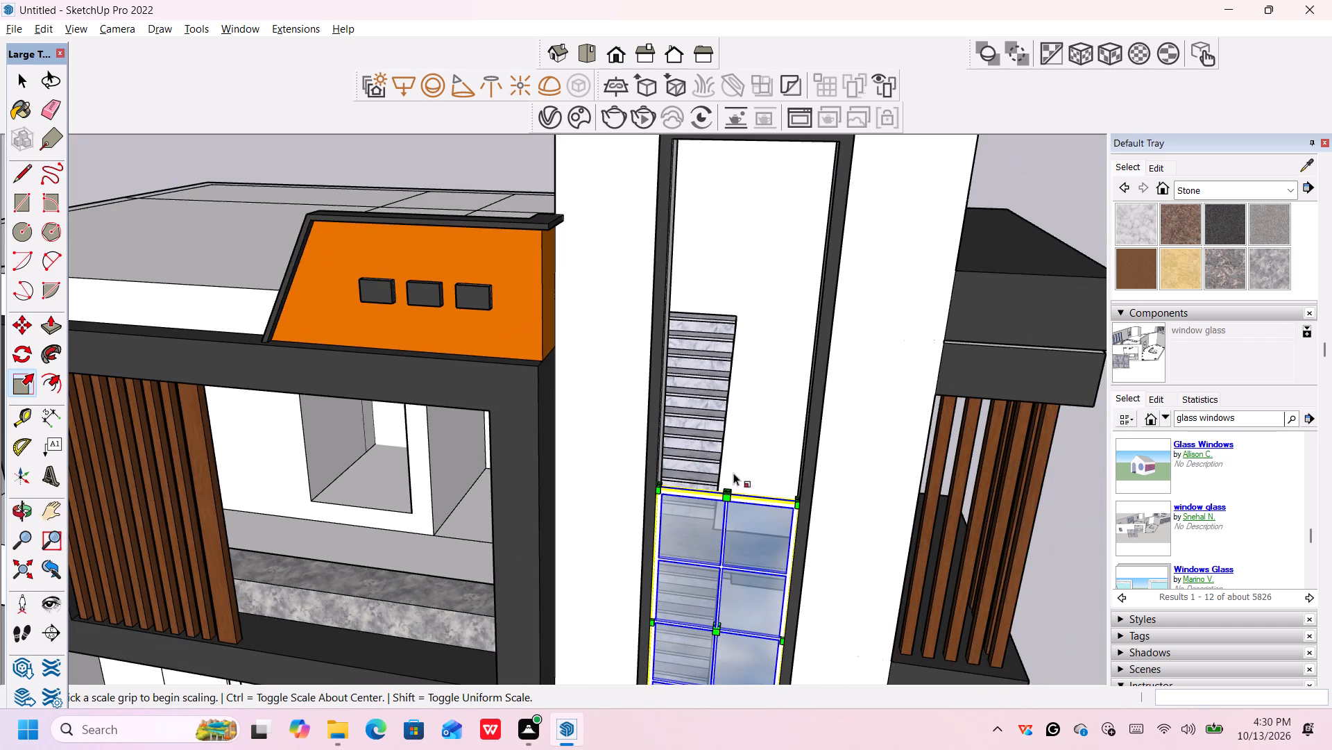
{"action": "middle_click_drag", "start_coordinate": [731, 472], "coordinate": [723, 560]}
{"action": "scroll", "coordinate": [723, 558], "scroll_direction": "up", "scroll_amount": 5}
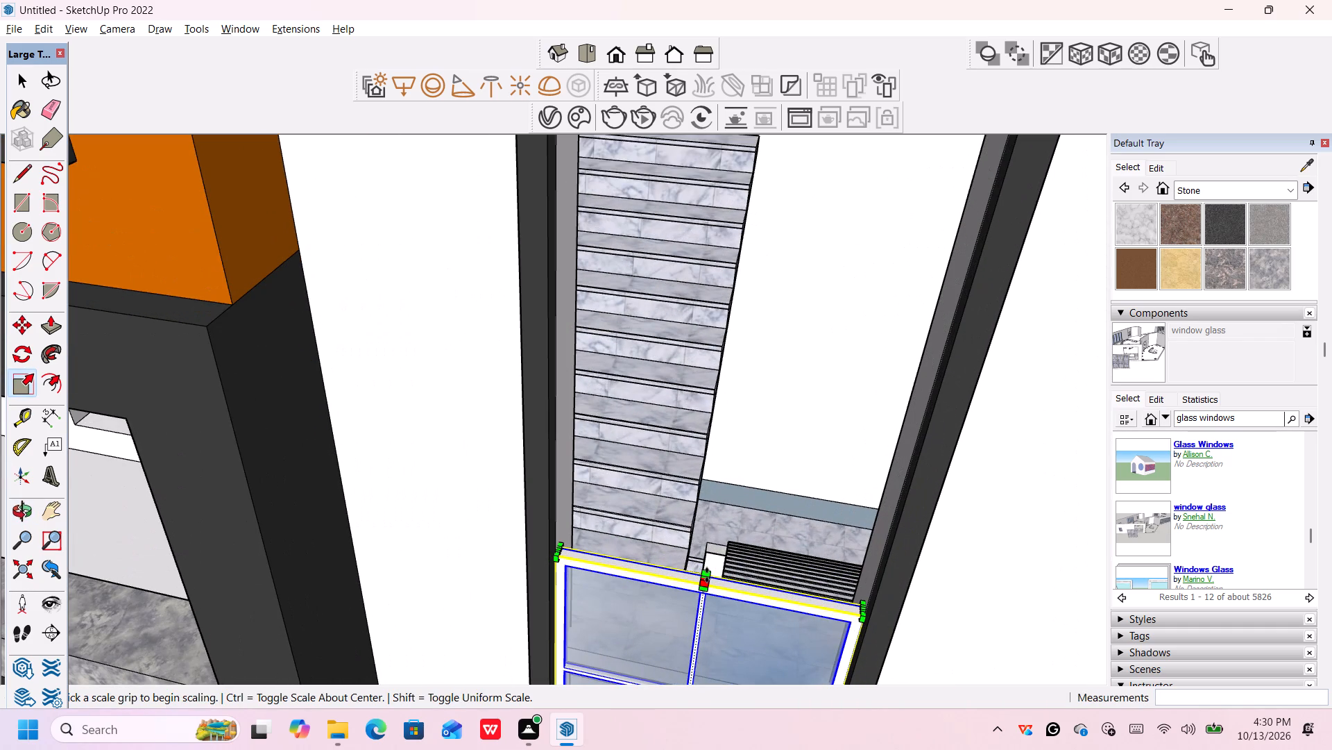
{"action": "scroll", "coordinate": [707, 574], "scroll_direction": "down", "scroll_amount": 13}
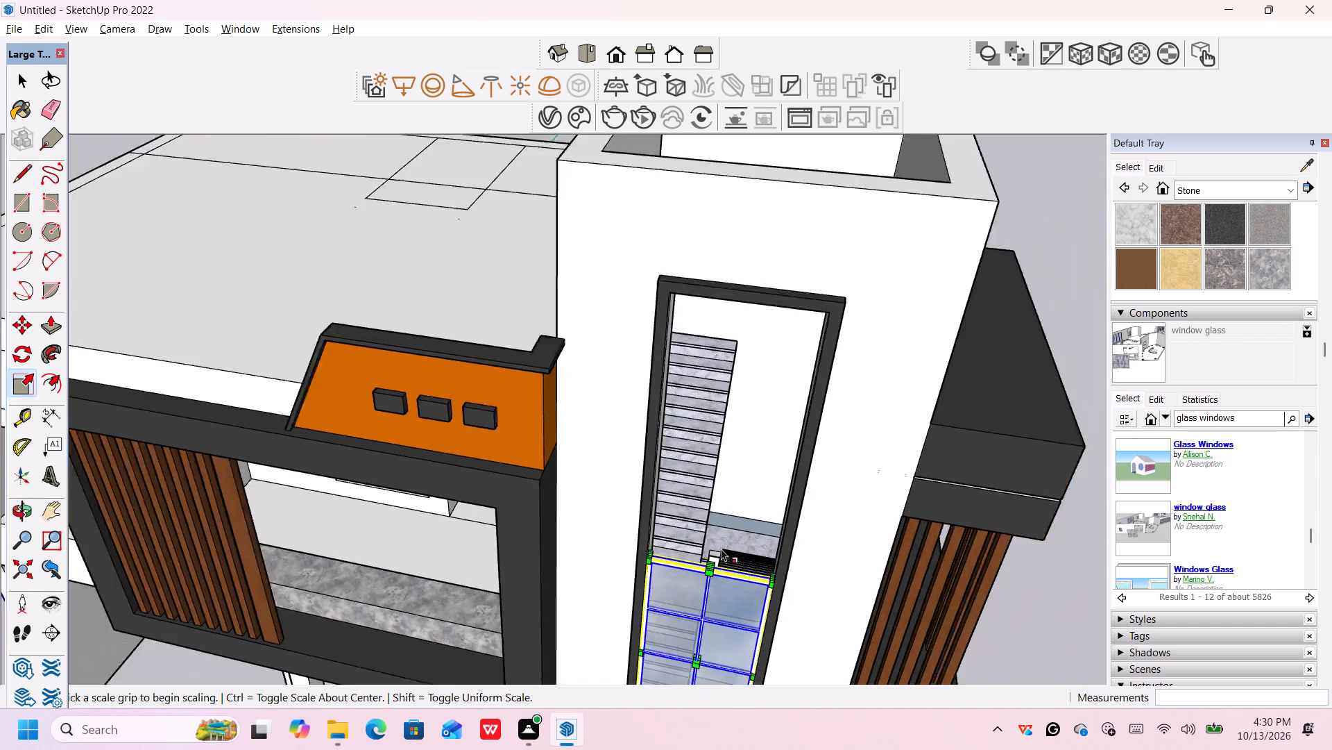
{"action": "scroll", "coordinate": [721, 549], "scroll_direction": "down", "scroll_amount": 3}
{"action": "middle_click_drag", "start_coordinate": [726, 626], "coordinate": [746, 431]}
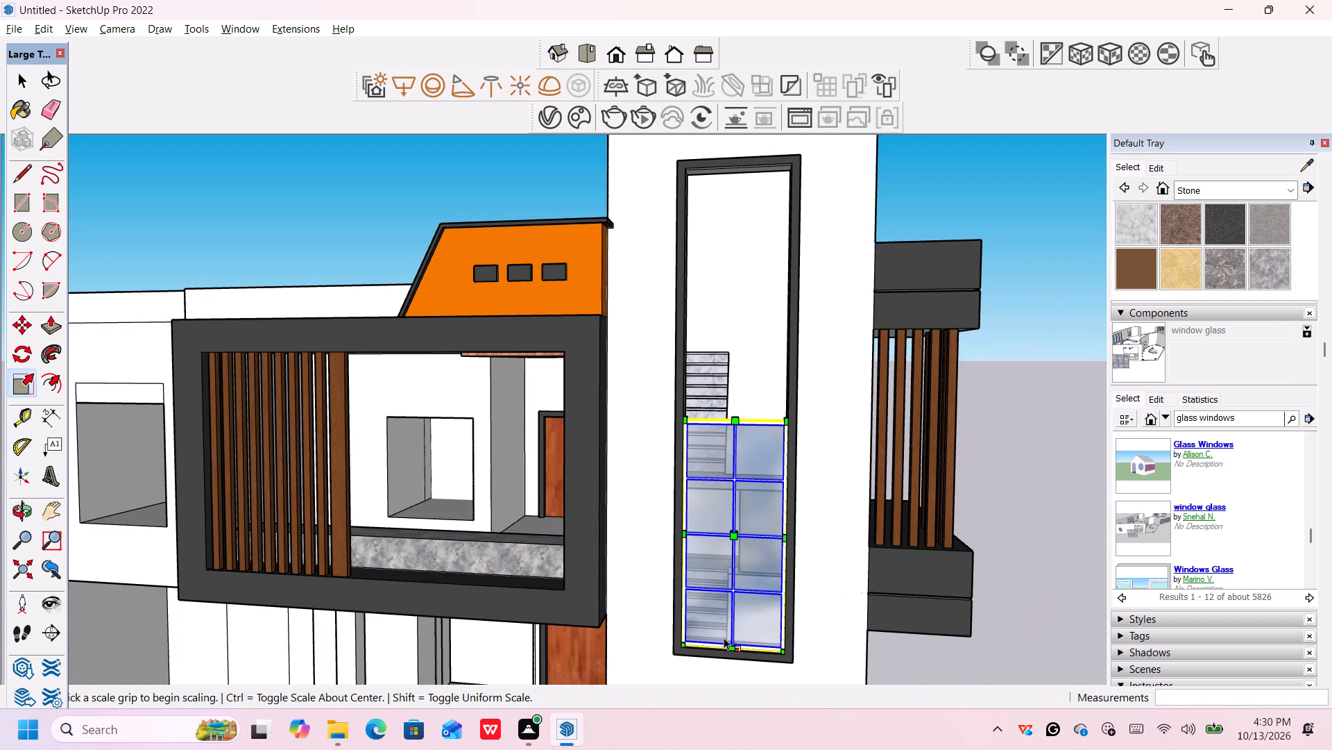
{"action": "middle_click_drag", "start_coordinate": [724, 638], "coordinate": [755, 599]}
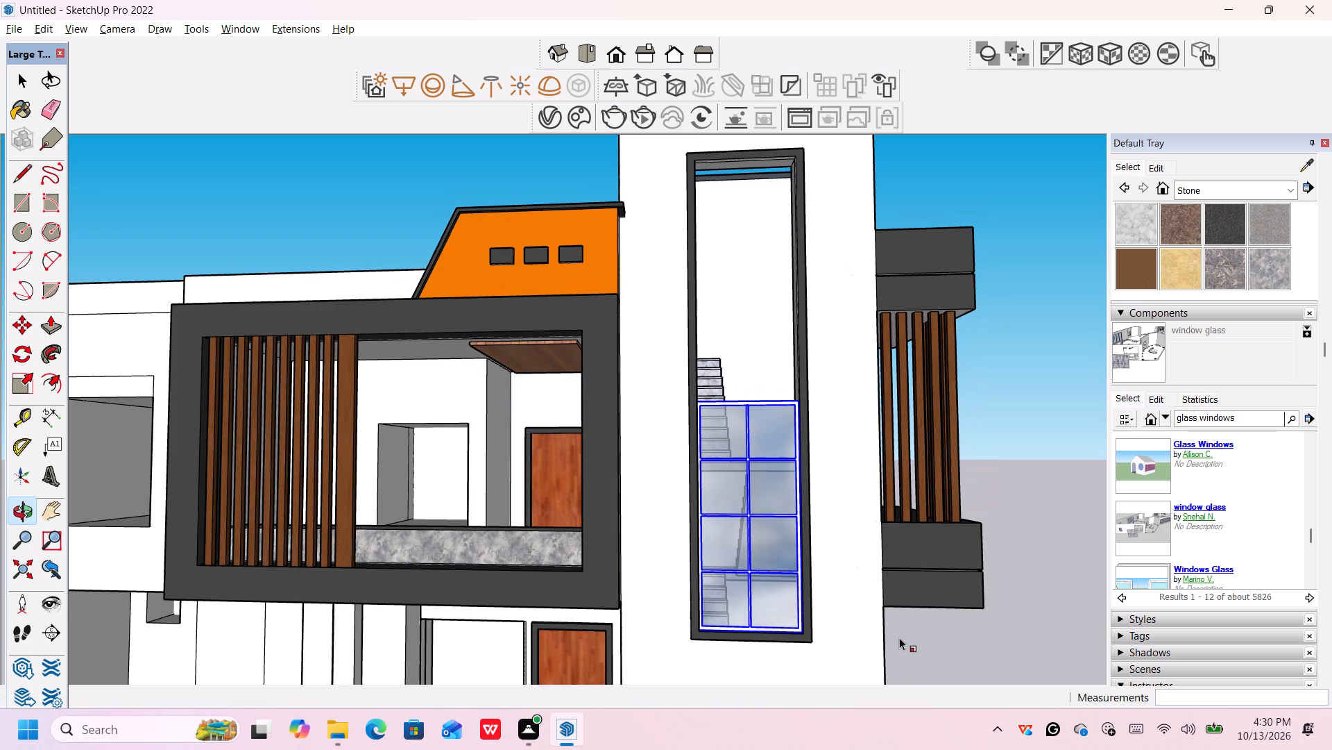
{"action": "key", "text": "space"}
{"action": "left_click", "coordinate": [917, 637]}
Copy the widened eight-pane window straight up about 10' 1/8" by its lower corner, stacking it on the lower window's top corner.
{"action": "scroll", "coordinate": [703, 617], "scroll_direction": "up", "scroll_amount": 6}
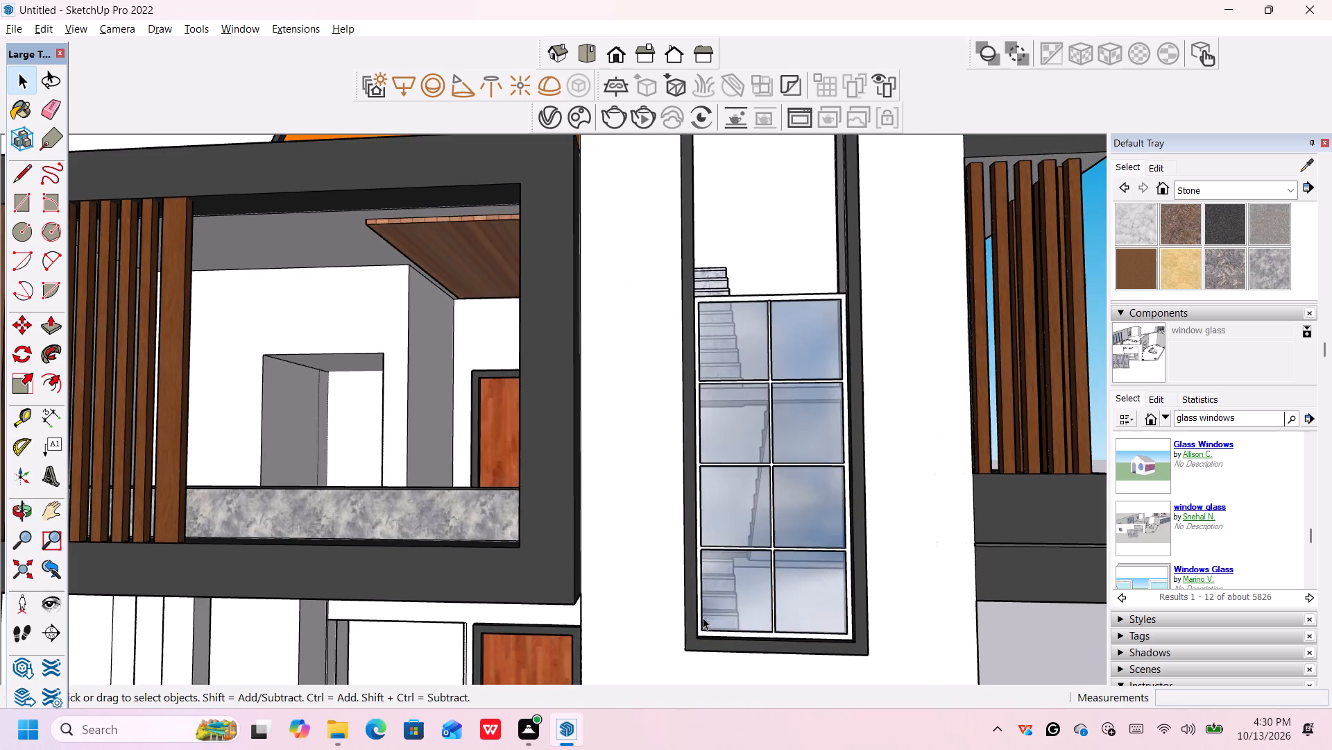
{"action": "scroll", "coordinate": [697, 635], "scroll_direction": "up", "scroll_amount": 6}
{"action": "middle_click_drag", "start_coordinate": [703, 637], "coordinate": [664, 641]}
{"action": "scroll", "coordinate": [664, 641], "scroll_direction": "up", "scroll_amount": 2}
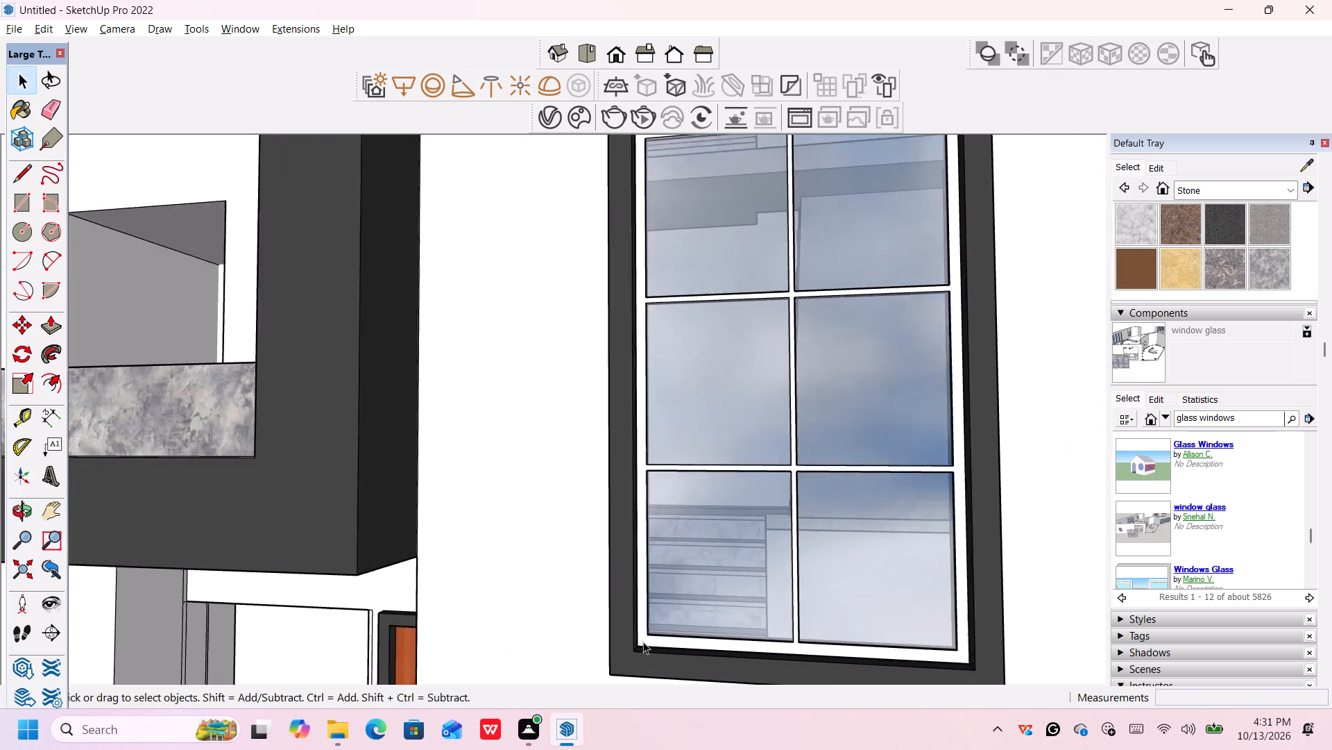
{"action": "scroll", "coordinate": [643, 642], "scroll_direction": "up", "scroll_amount": 2}
{"action": "left_click", "coordinate": [643, 643]}
{"action": "key", "text": "m"}
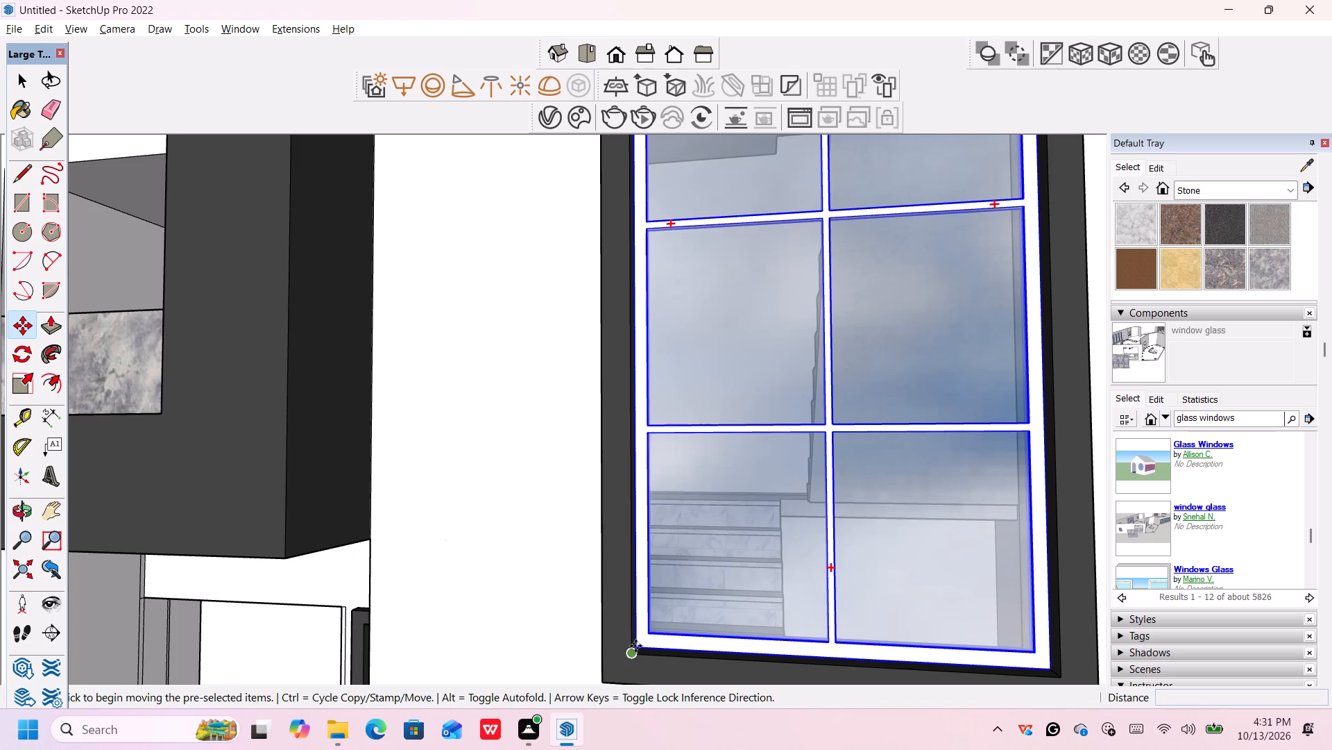
{"action": "scroll", "coordinate": [653, 633], "scroll_direction": "up", "scroll_amount": 11}
{"action": "left_click", "coordinate": [629, 654]}
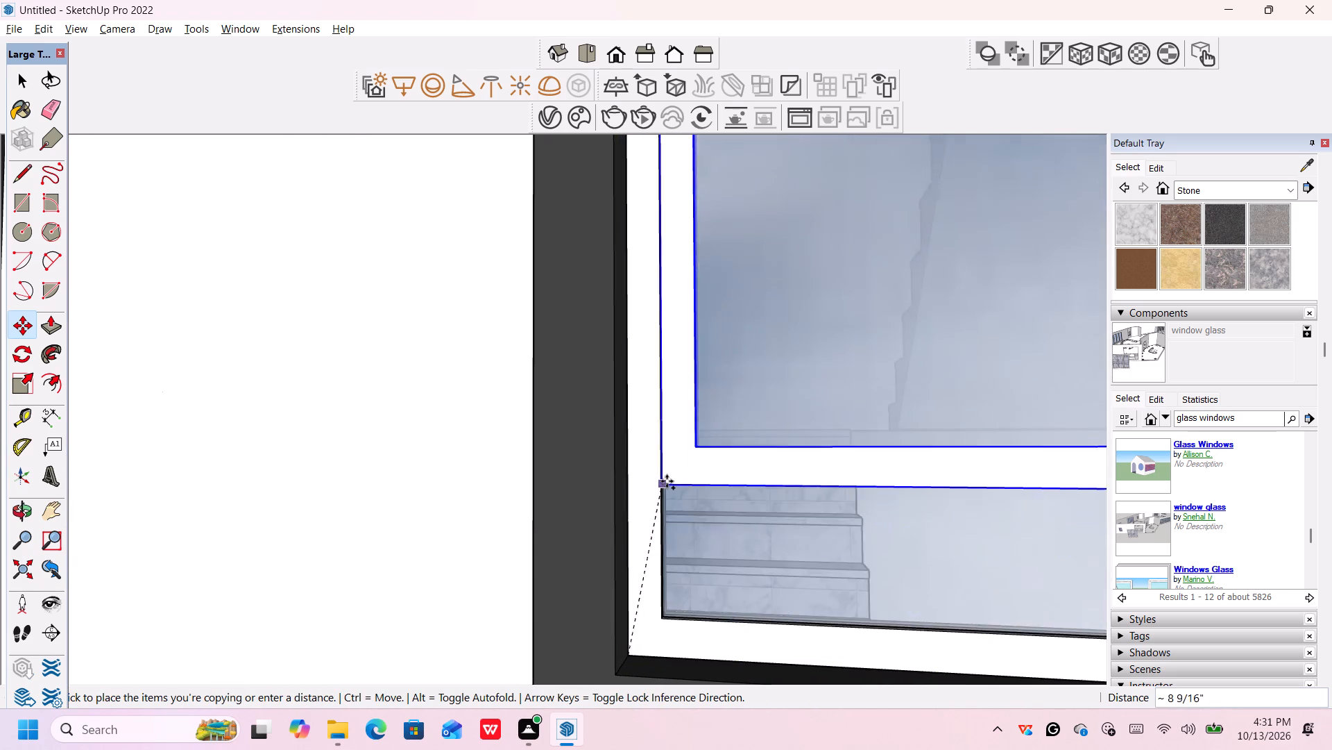
{"action": "scroll", "coordinate": [667, 481], "scroll_direction": "down", "scroll_amount": 20}
{"action": "scroll", "coordinate": [667, 481], "scroll_direction": "down", "scroll_amount": 11}
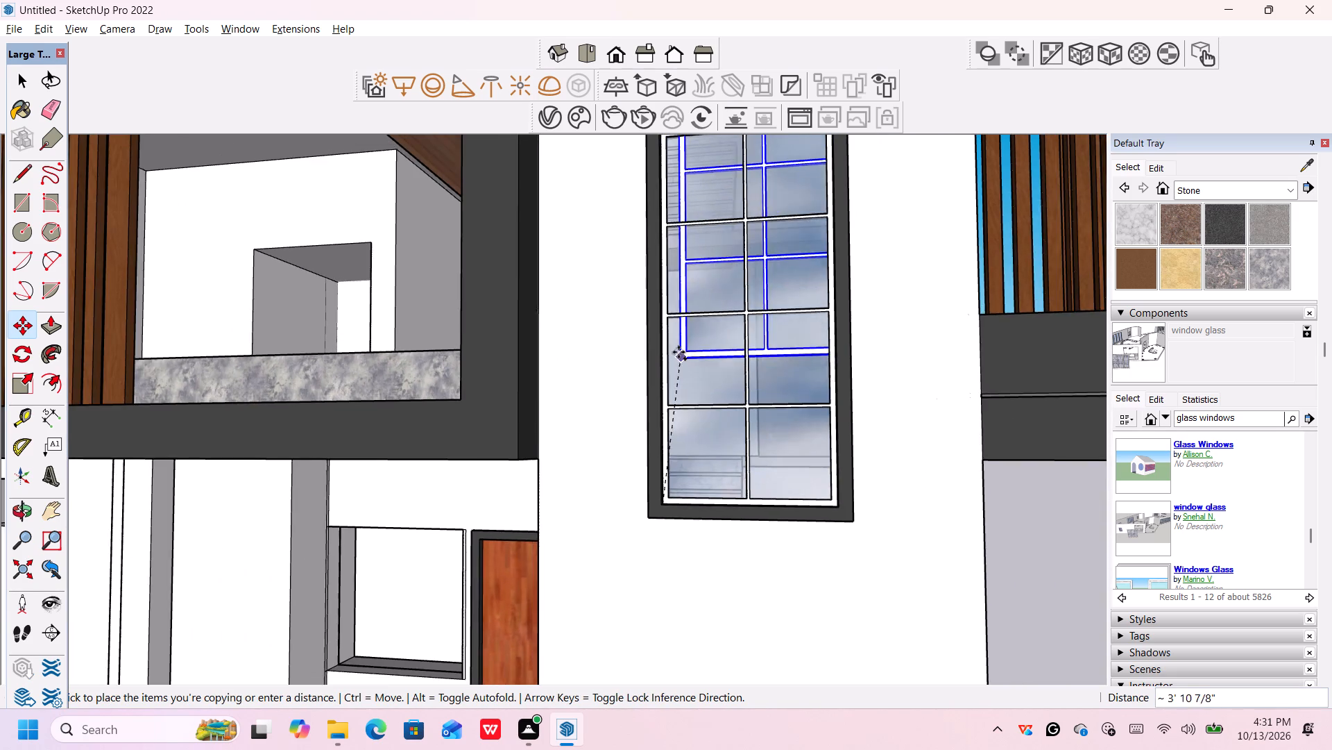
{"action": "scroll", "coordinate": [678, 352], "scroll_direction": "down", "scroll_amount": 3}
{"action": "middle_click", "coordinate": [699, 394]}
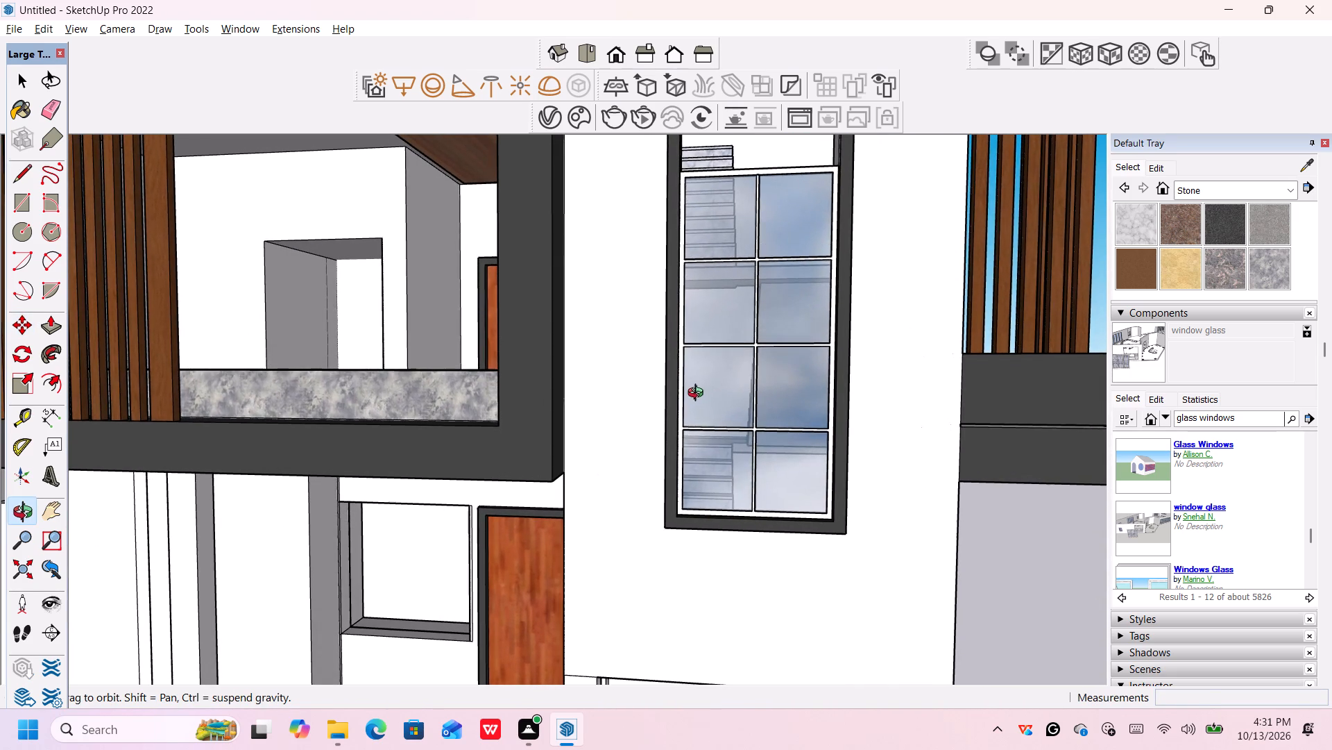
{"action": "scroll", "coordinate": [706, 406], "scroll_direction": "down", "scroll_amount": 9}
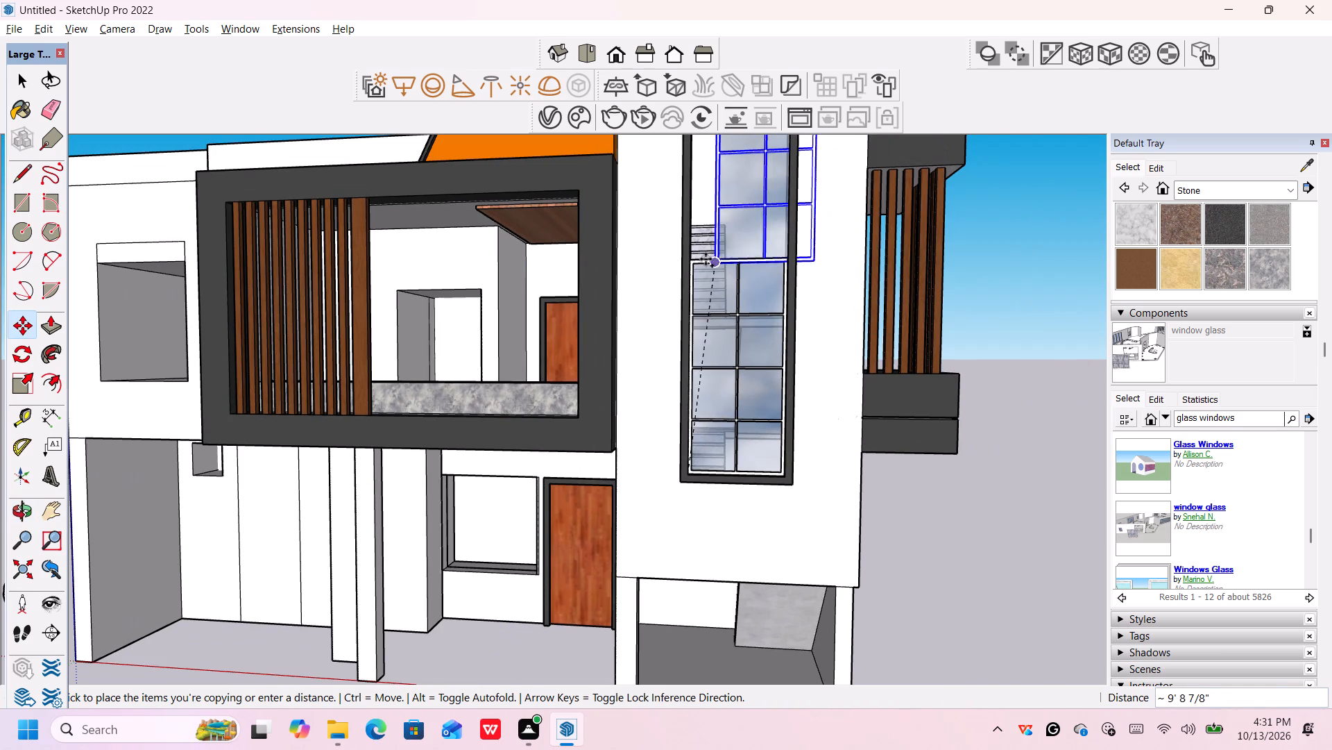
{"action": "middle_click_drag", "start_coordinate": [686, 258], "coordinate": [687, 373], "text": "shift"}
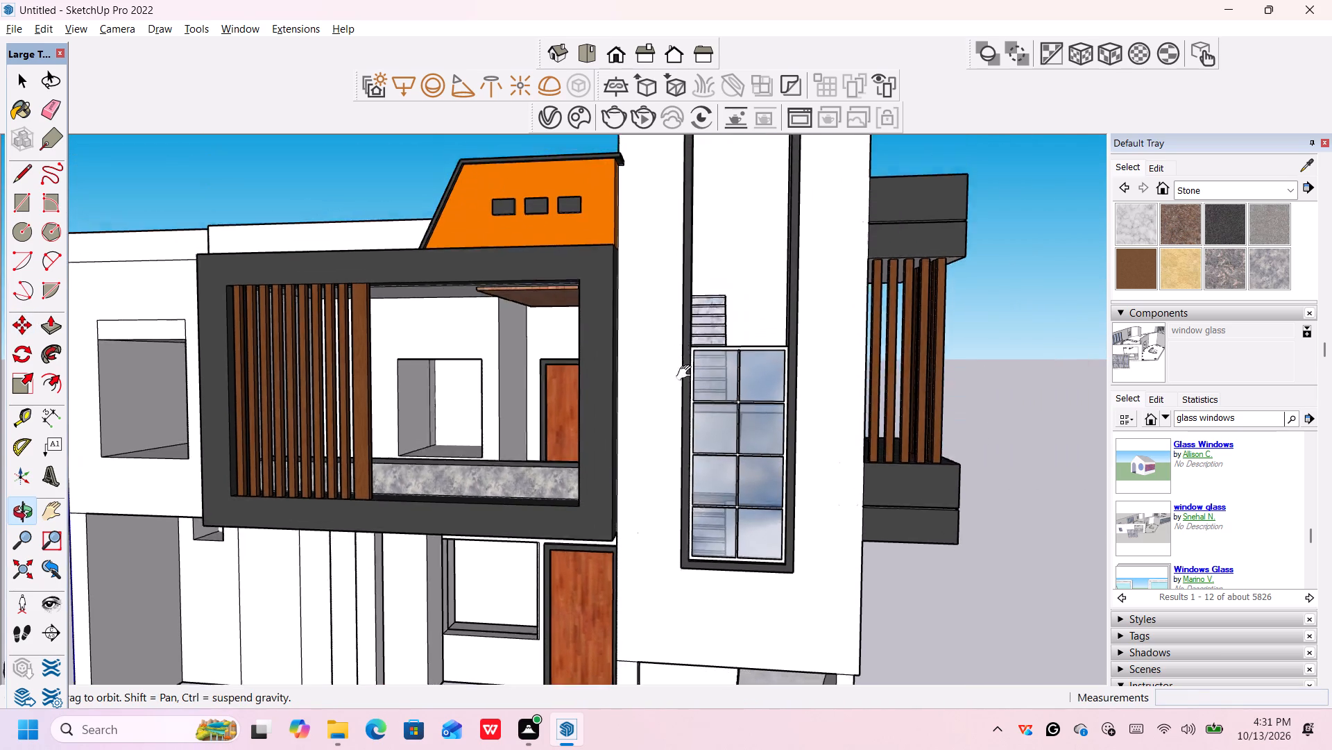
{"action": "middle_click_drag", "start_coordinate": [687, 373], "coordinate": [699, 454], "text": "shift"}
{"action": "scroll", "coordinate": [706, 440], "scroll_direction": "up", "scroll_amount": 6}
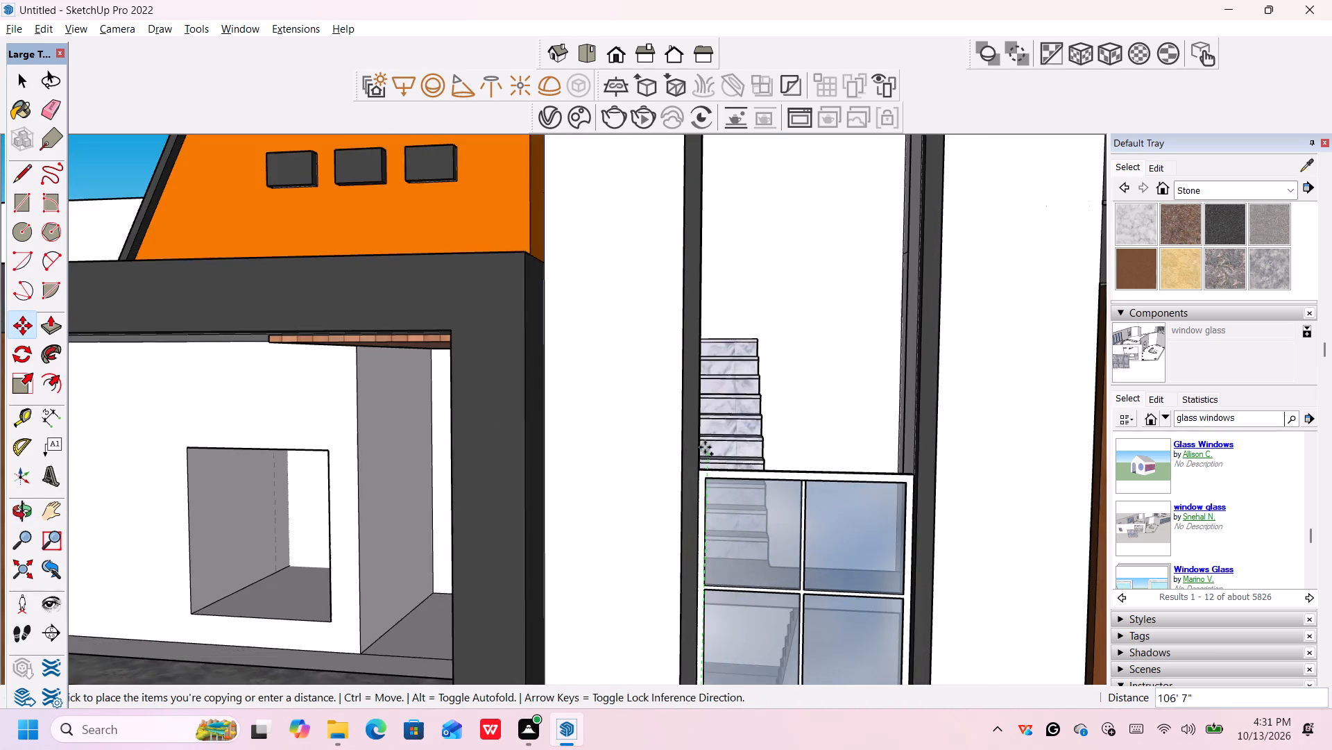
{"action": "middle_click_drag", "start_coordinate": [705, 449], "coordinate": [706, 530]}
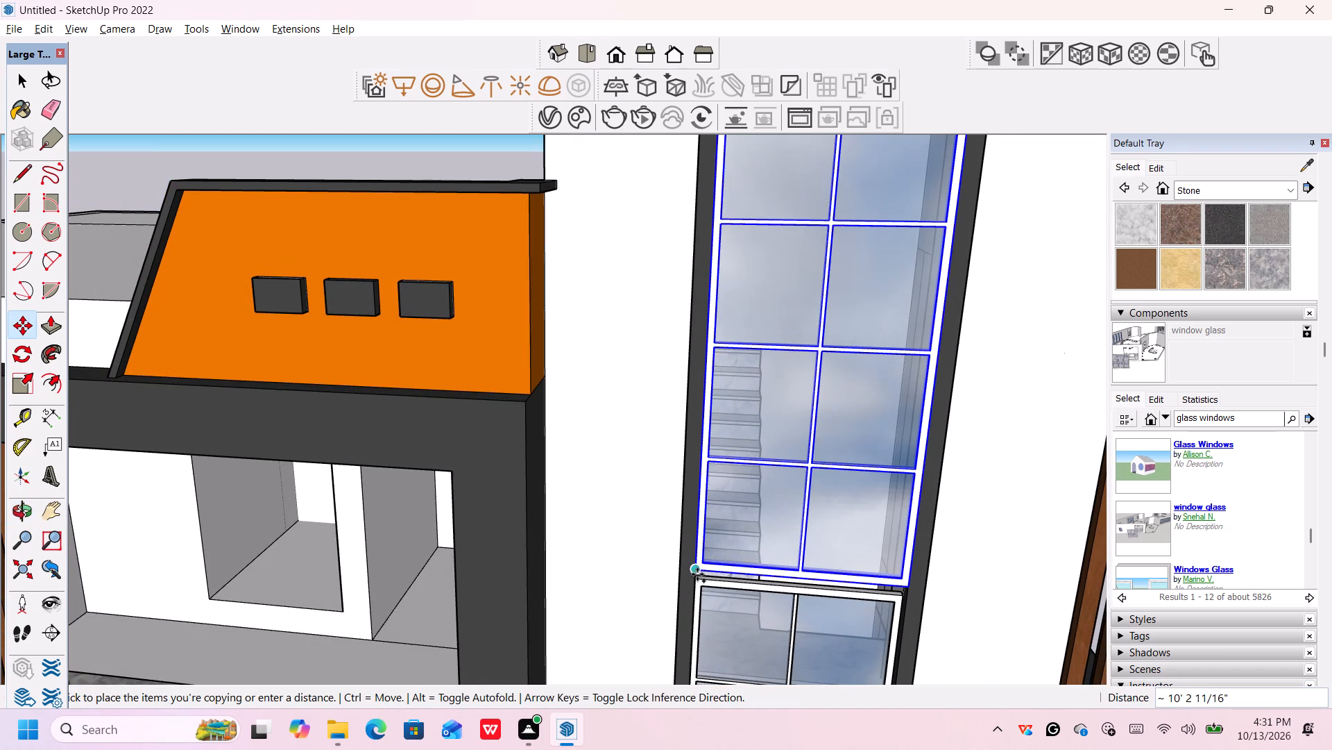
{"action": "scroll", "coordinate": [705, 569], "scroll_direction": "up", "scroll_amount": 10}
{"action": "scroll", "coordinate": [677, 592], "scroll_direction": "down", "scroll_amount": 1}
{"action": "scroll", "coordinate": [677, 592], "scroll_direction": "up", "scroll_amount": 7}
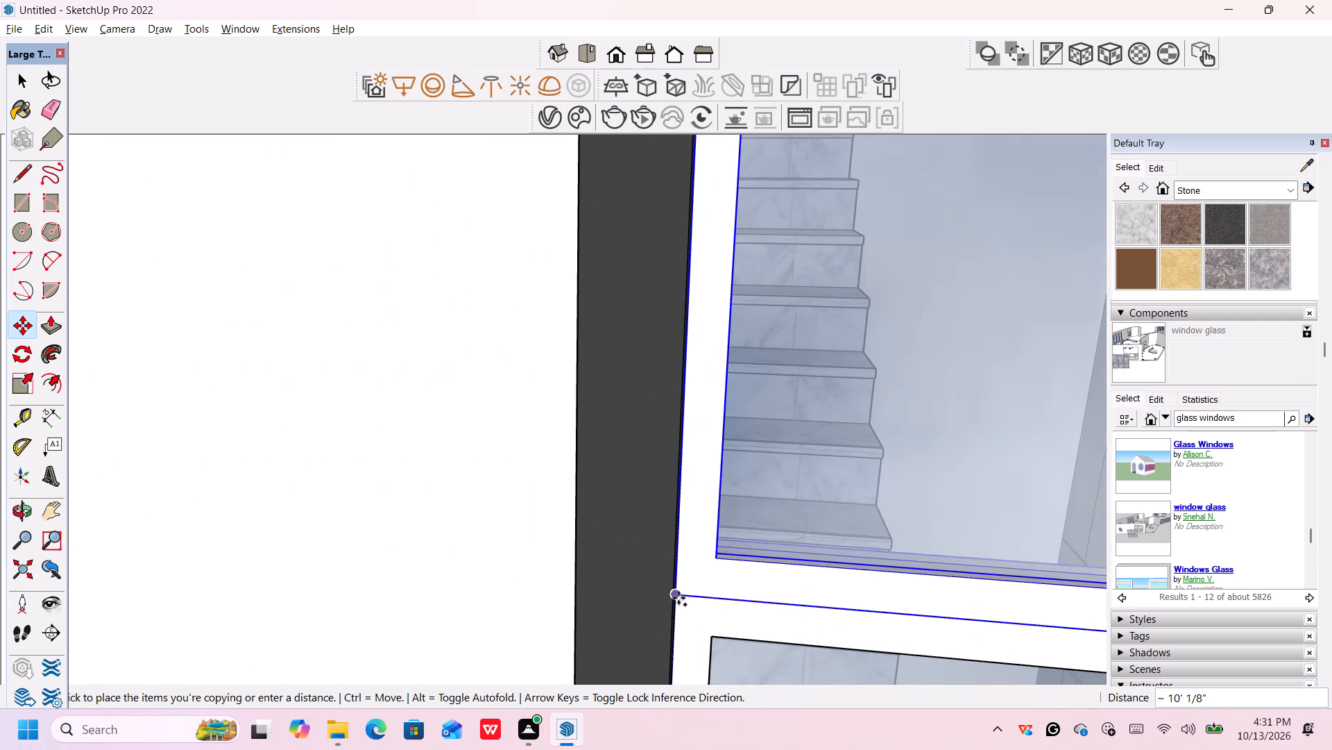
{"action": "scroll", "coordinate": [678, 598], "scroll_direction": "up", "scroll_amount": 1}
{"action": "left_click", "coordinate": [678, 597]}
{"action": "scroll", "coordinate": [748, 571], "scroll_direction": "down", "scroll_amount": 8}
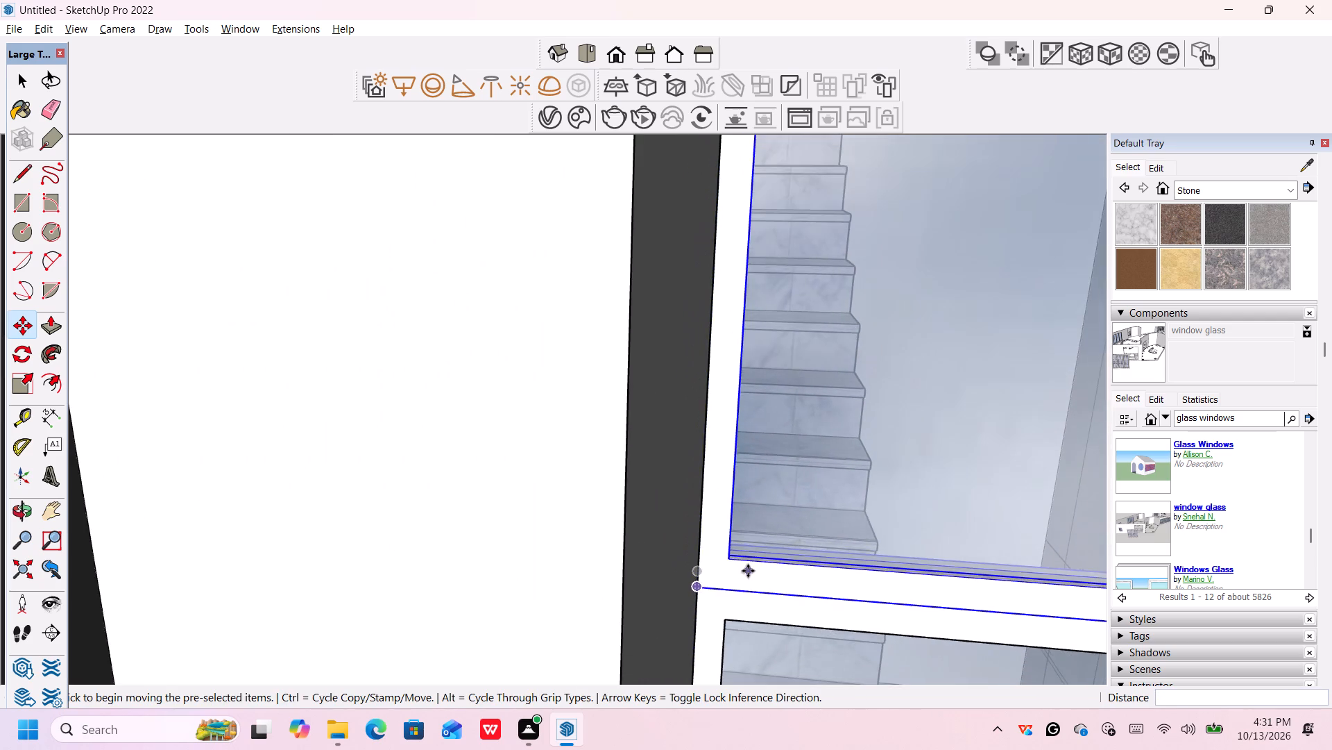
{"action": "scroll", "coordinate": [748, 571], "scroll_direction": "down", "scroll_amount": 20}
{"action": "scroll", "coordinate": [748, 571], "scroll_direction": "down", "scroll_amount": 20}
{"action": "scroll", "coordinate": [748, 571], "scroll_direction": "down", "scroll_amount": 2}
{"action": "scroll", "coordinate": [877, 493], "scroll_direction": "down", "scroll_amount": 7}
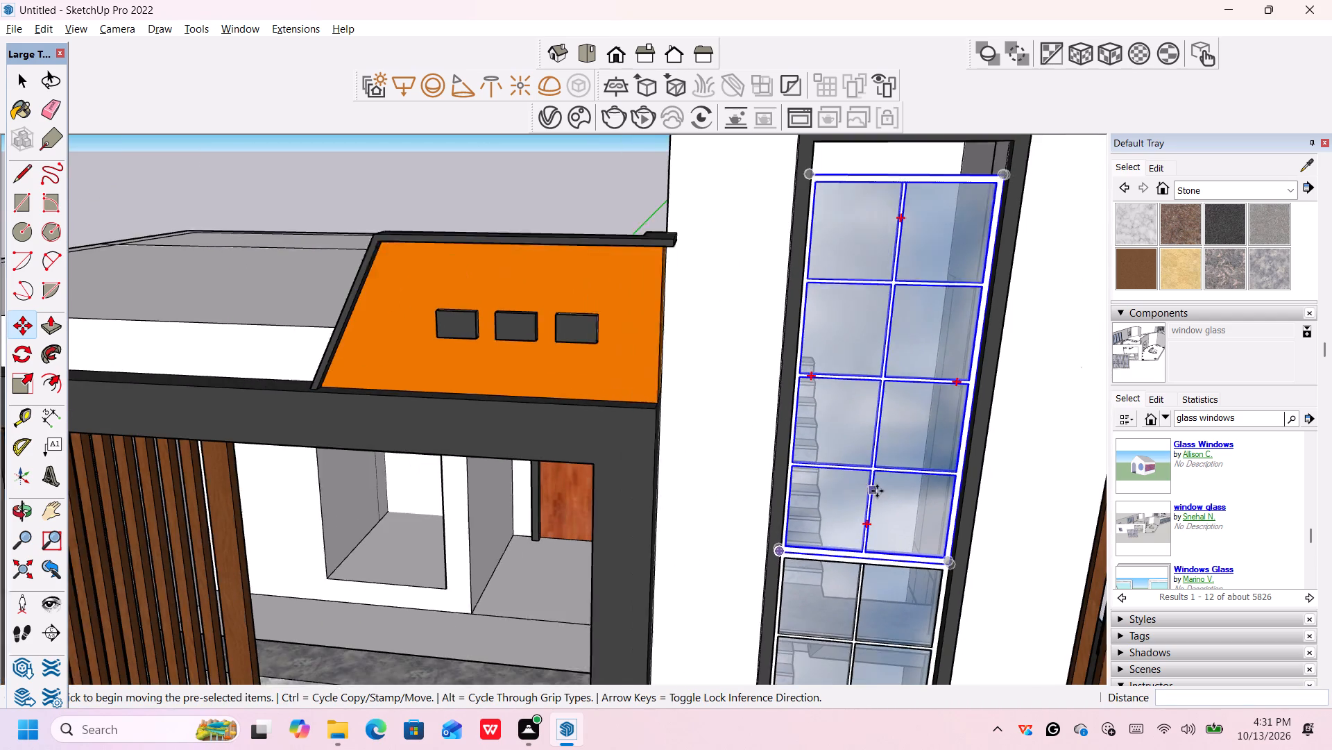
{"action": "middle_click_drag", "start_coordinate": [906, 405], "coordinate": [814, 553]}
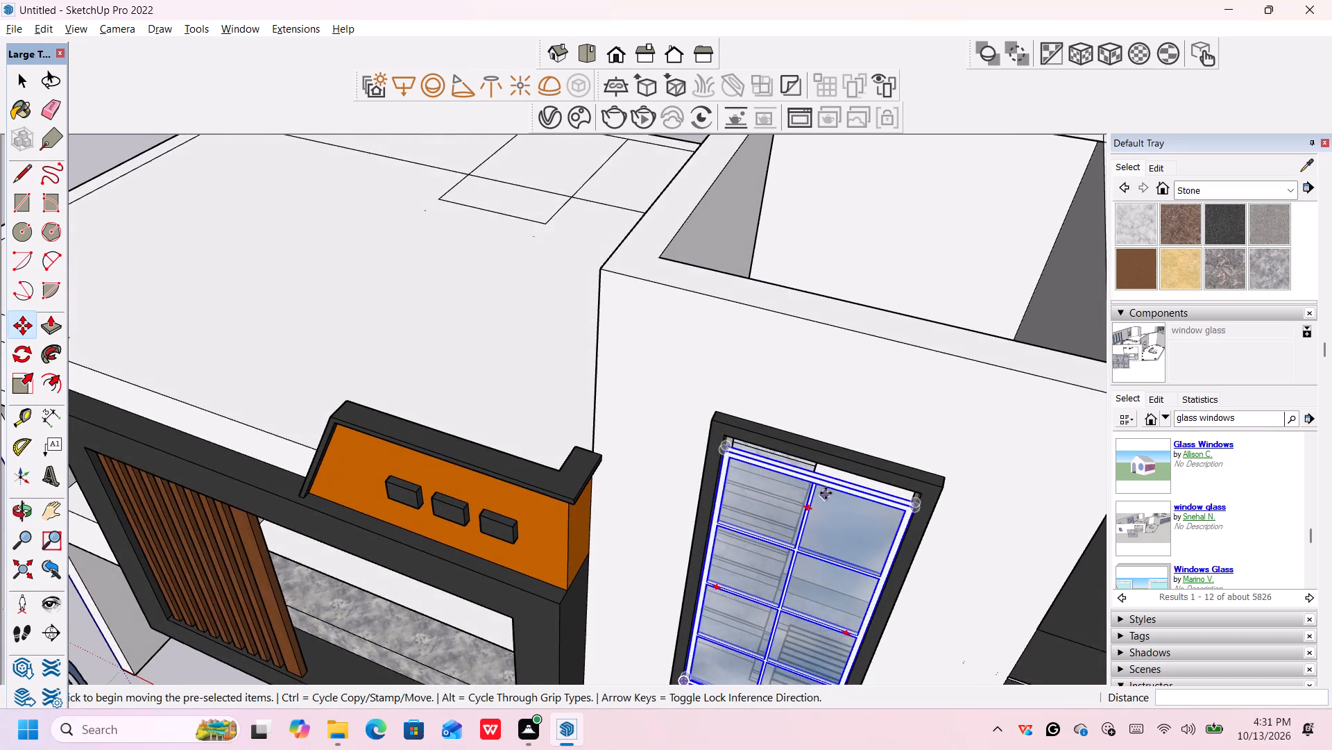
{"action": "scroll", "coordinate": [826, 492], "scroll_direction": "up", "scroll_amount": 8}
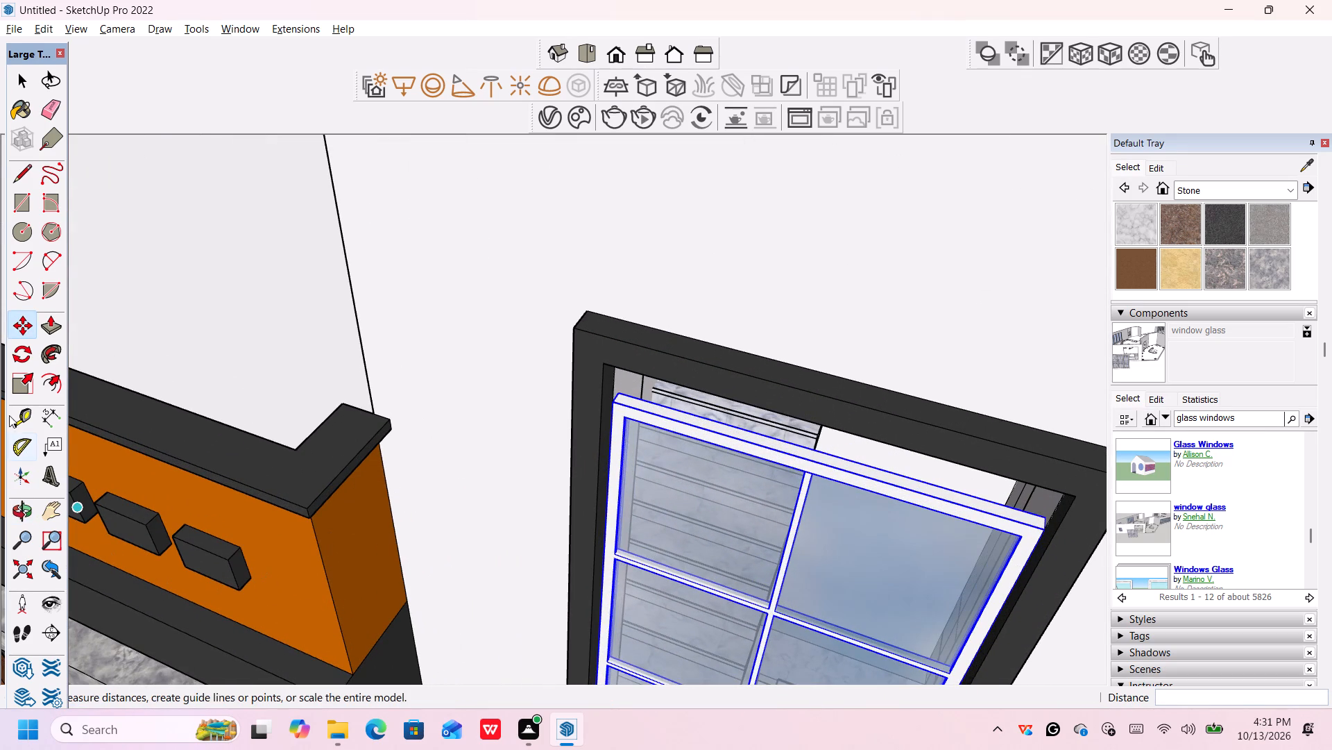
Scale the upper eight-pane window along the blue axis by about 1.08 to reach the top of the tower opening.
{"action": "left_click", "coordinate": [23, 381]}
{"action": "scroll", "coordinate": [826, 436], "scroll_direction": "up", "scroll_amount": 6}
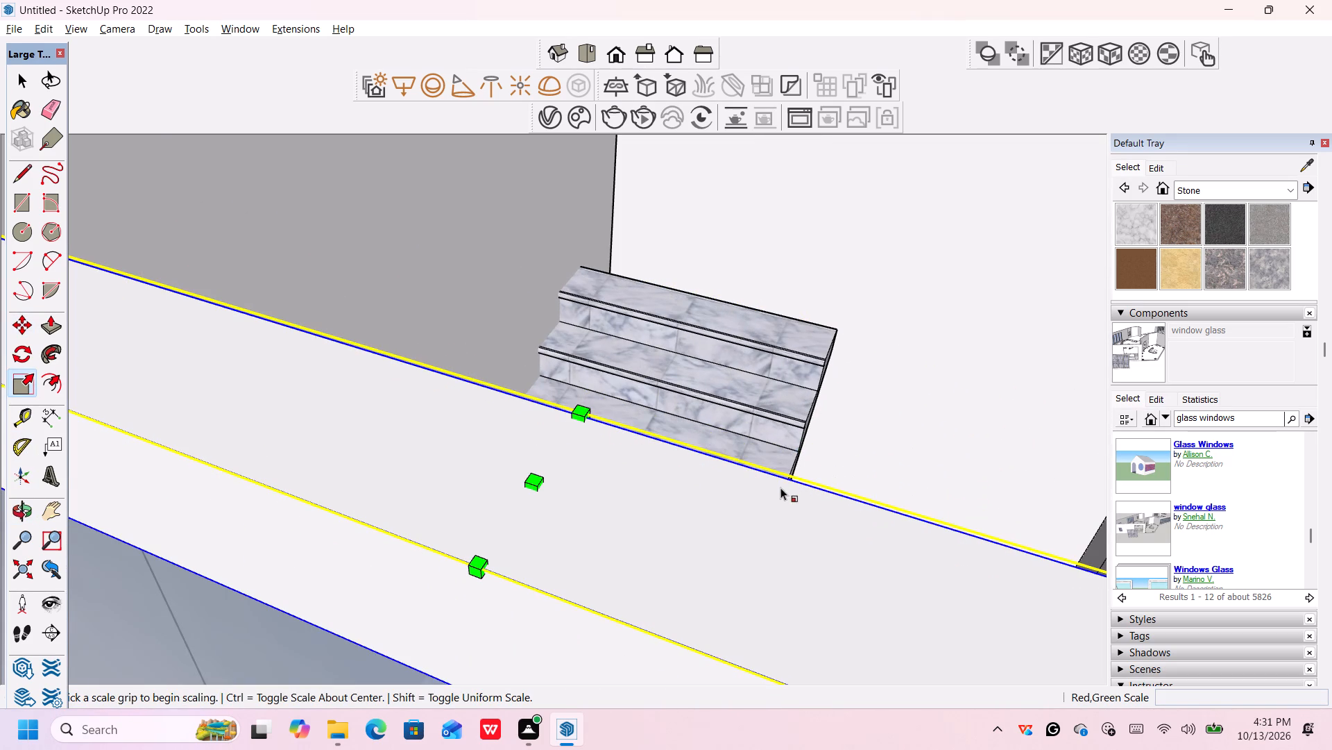
{"action": "left_click", "coordinate": [532, 481]}
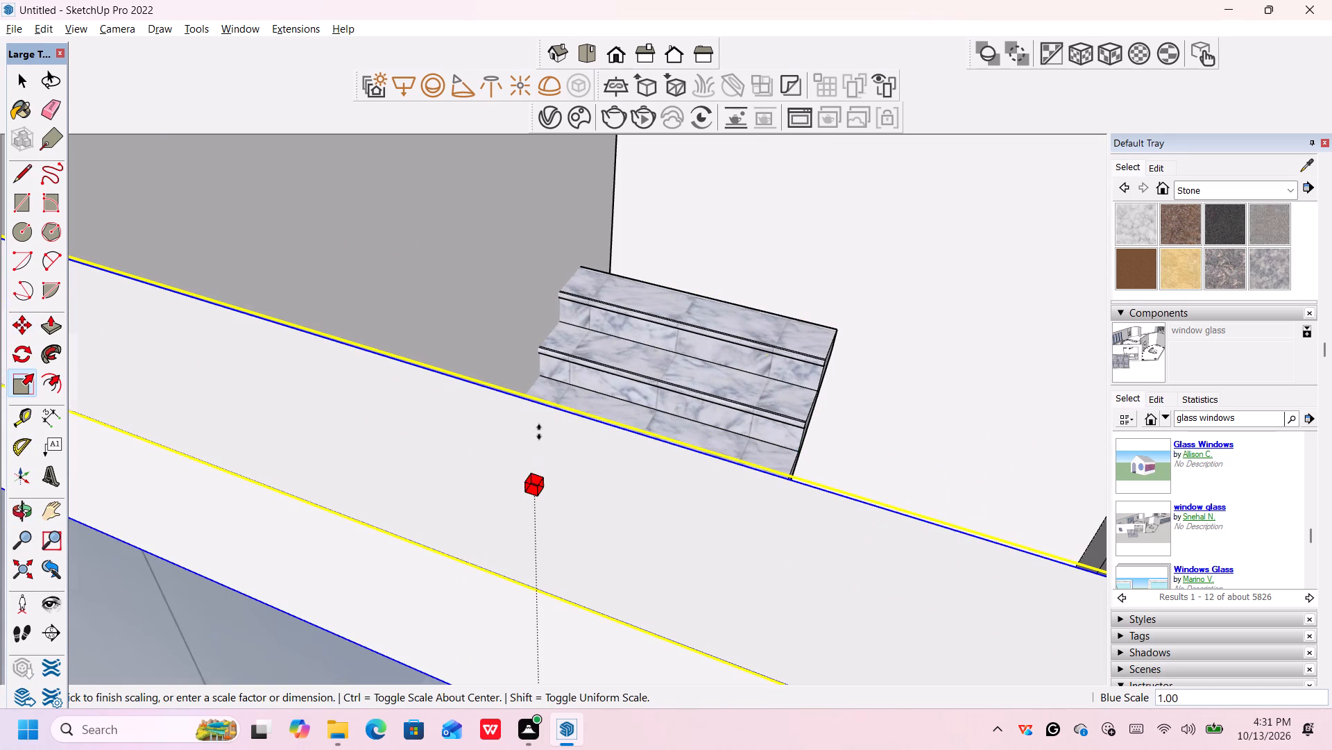
{"action": "scroll", "coordinate": [539, 432], "scroll_direction": "down", "scroll_amount": 20}
{"action": "scroll", "coordinate": [539, 432], "scroll_direction": "down", "scroll_amount": 3}
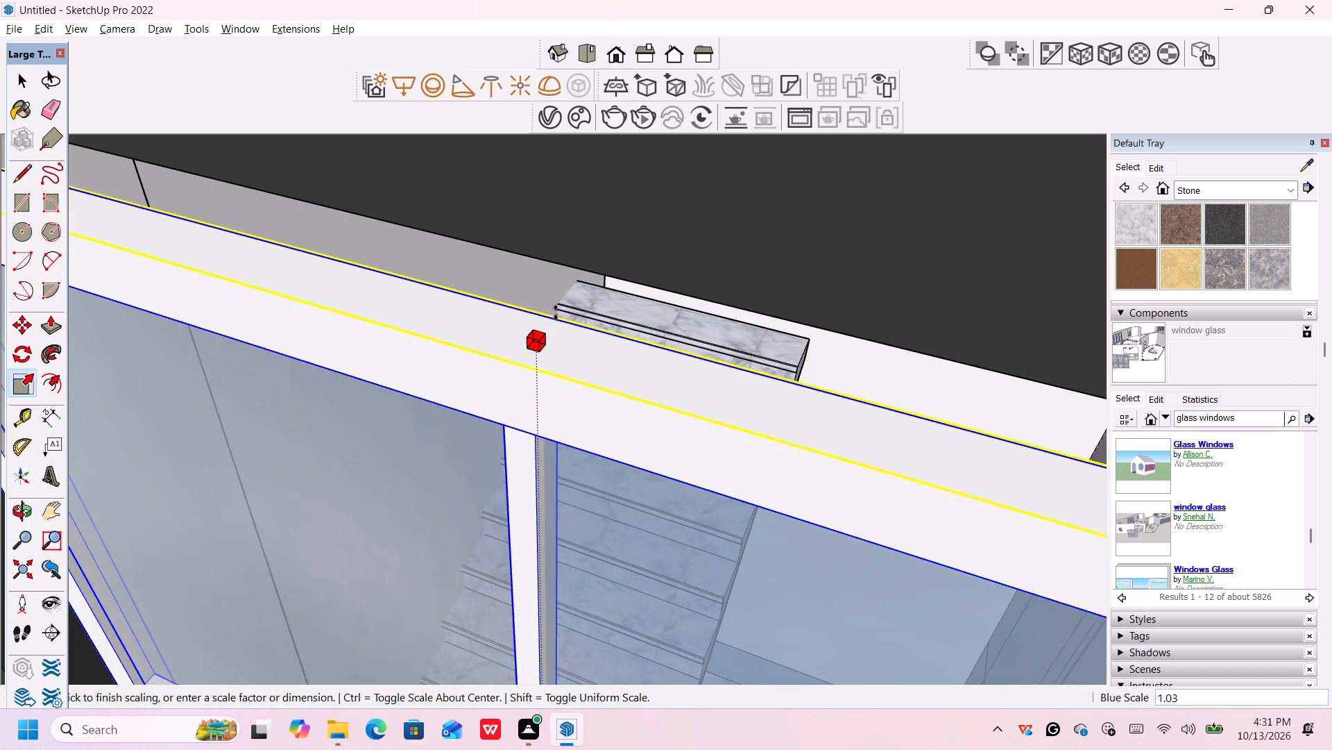
{"action": "scroll", "coordinate": [561, 295], "scroll_direction": "down", "scroll_amount": 12}
{"action": "scroll", "coordinate": [561, 299], "scroll_direction": "up", "scroll_amount": 1}
{"action": "scroll", "coordinate": [561, 299], "scroll_direction": "down", "scroll_amount": 3}
{"action": "middle_click_drag", "start_coordinate": [561, 300], "coordinate": [561, 290]}
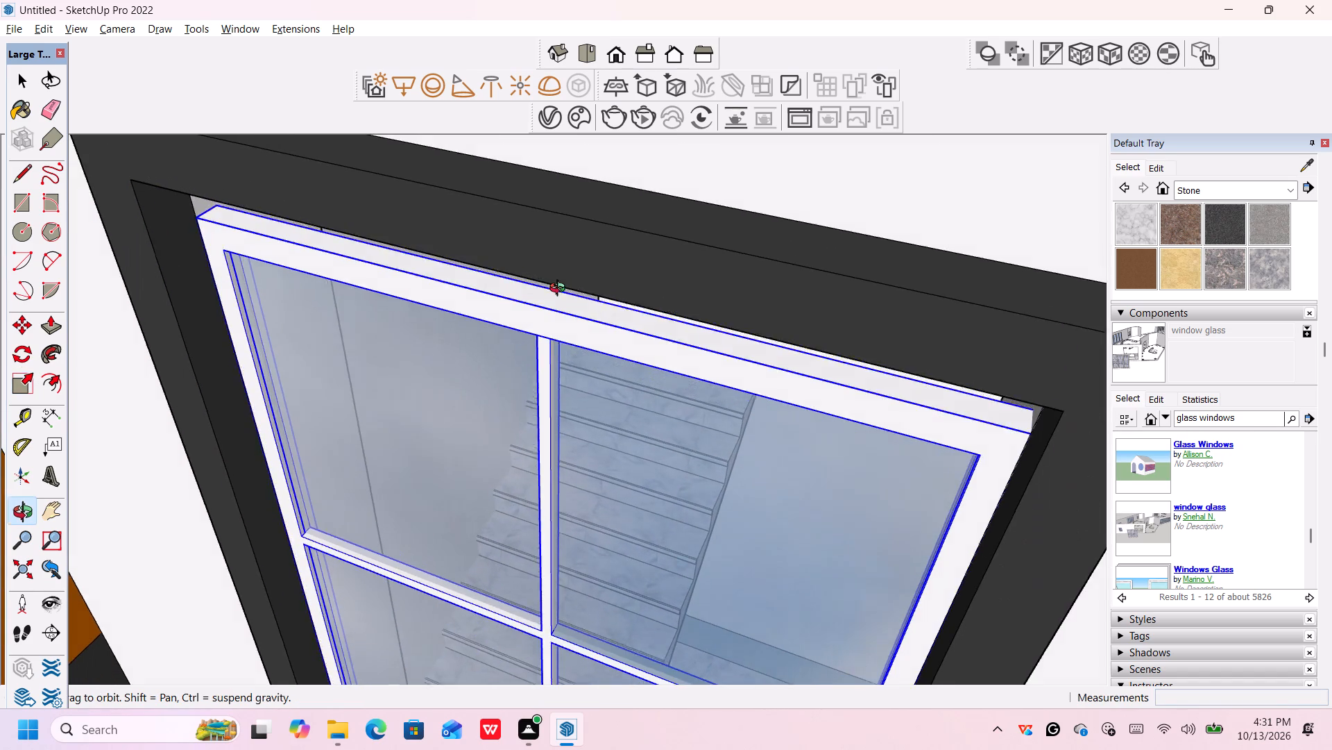
{"action": "middle_click_drag", "start_coordinate": [561, 290], "coordinate": [579, 230]}
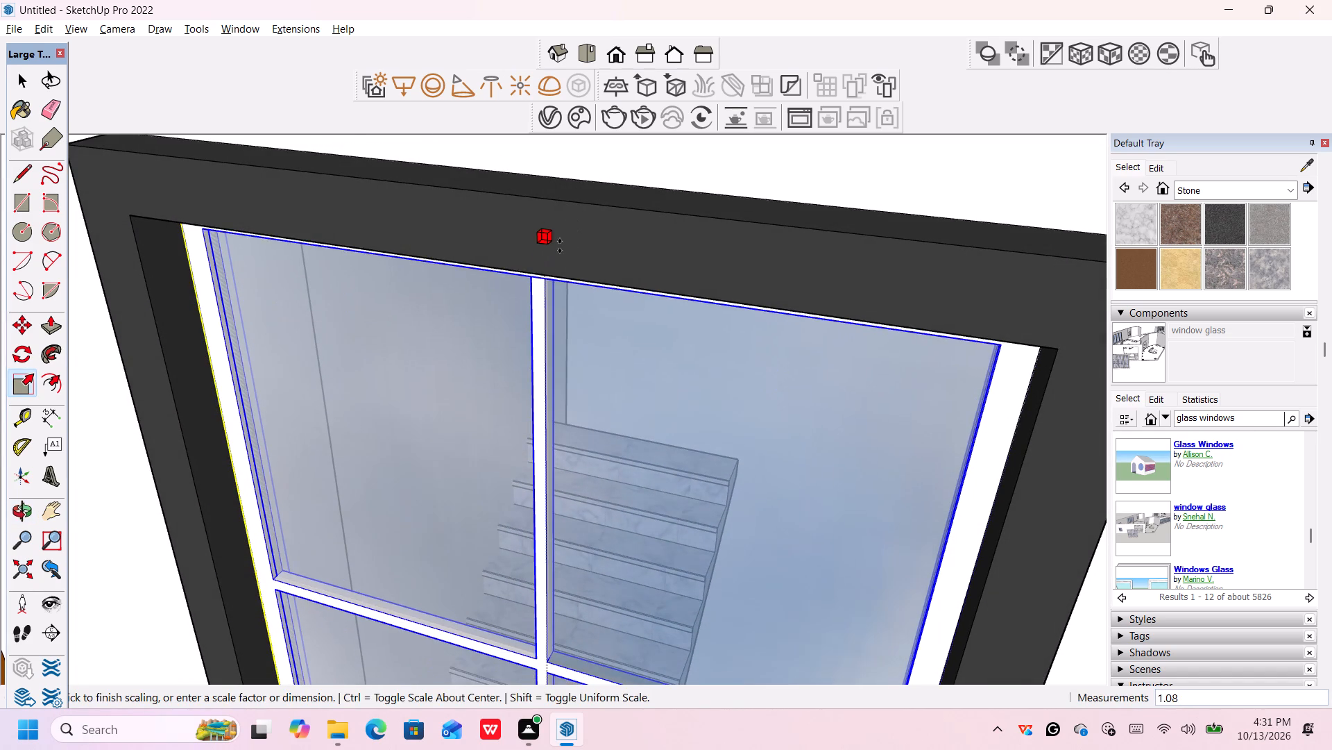
{"action": "scroll", "coordinate": [522, 320], "scroll_direction": "up", "scroll_amount": 5}
{"action": "middle_click_drag", "start_coordinate": [521, 323], "coordinate": [806, 403]}
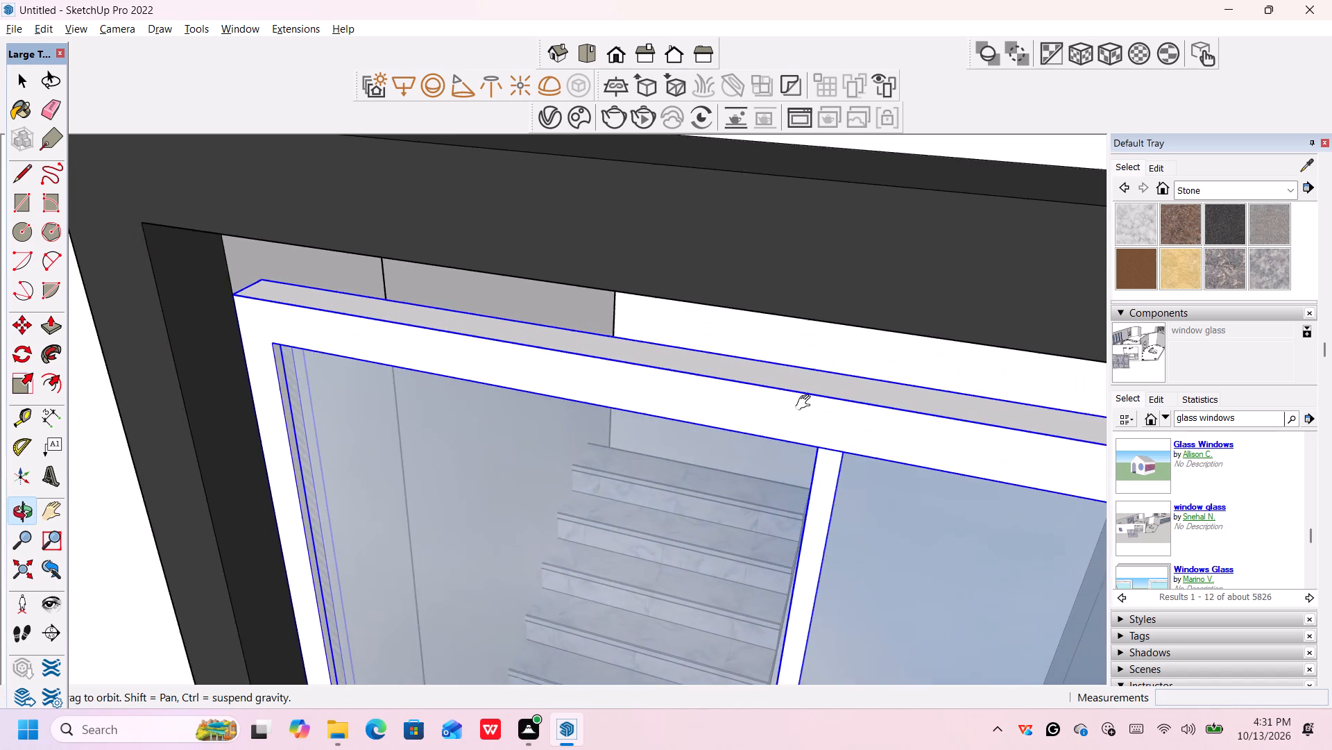
{"action": "middle_click_drag", "start_coordinate": [806, 403], "coordinate": [810, 251]}
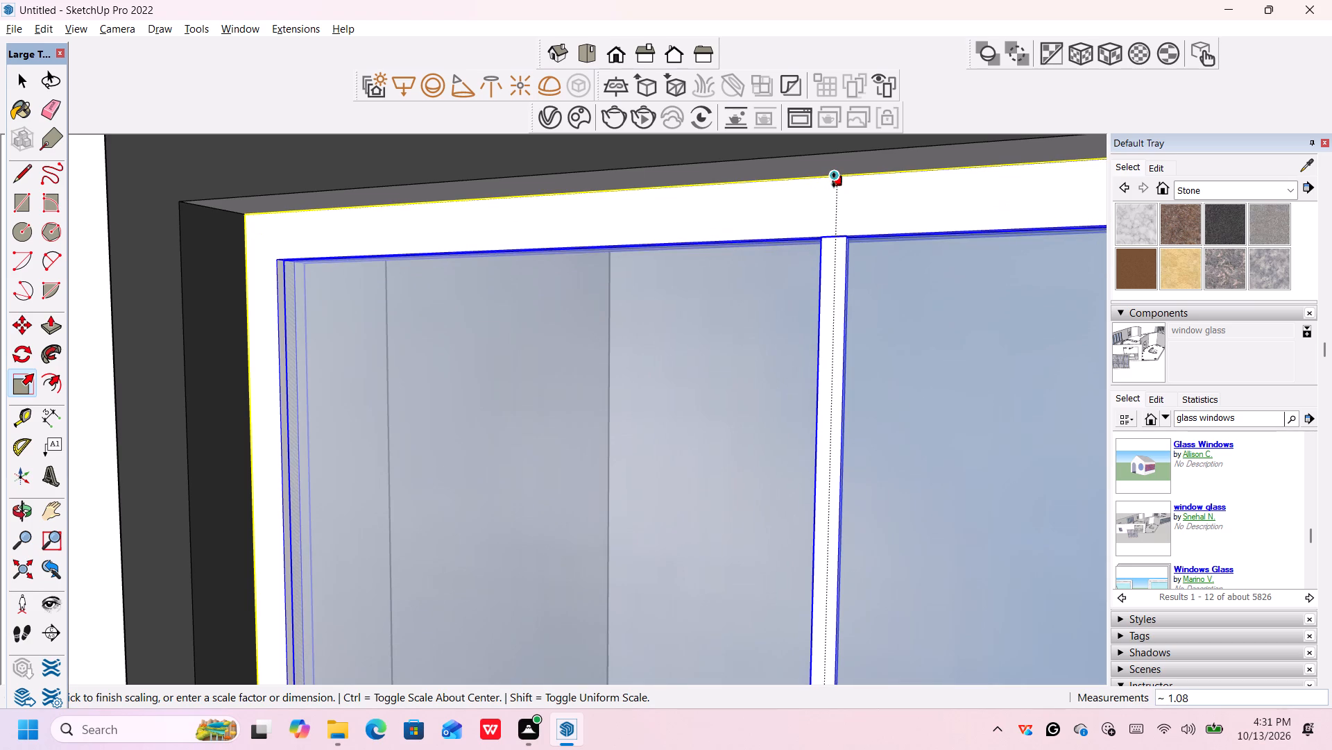
{"action": "left_click", "coordinate": [837, 180]}
{"action": "scroll", "coordinate": [764, 486], "scroll_direction": "down", "scroll_amount": 8}
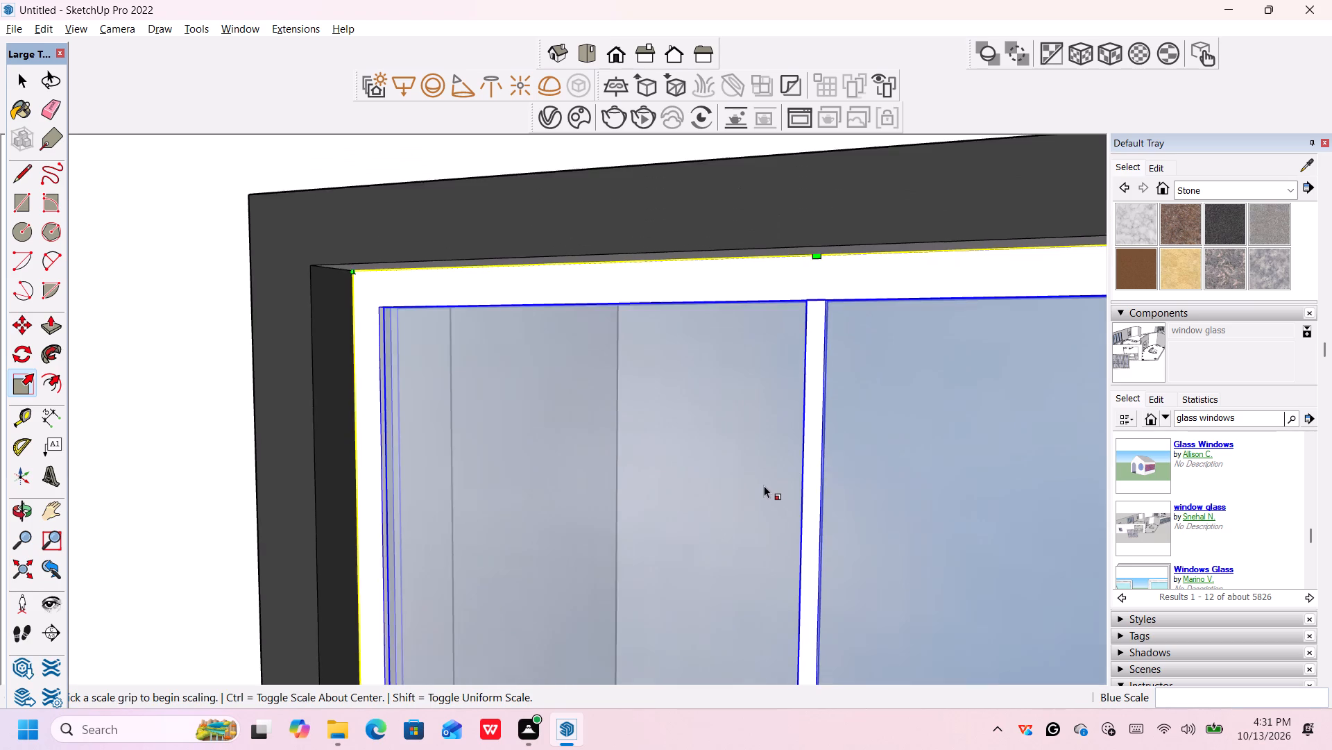
{"action": "scroll", "coordinate": [764, 485], "scroll_direction": "down", "scroll_amount": 20}
{"action": "scroll", "coordinate": [764, 485], "scroll_direction": "down", "scroll_amount": 20}
{"action": "scroll", "coordinate": [764, 485], "scroll_direction": "down", "scroll_amount": 5}
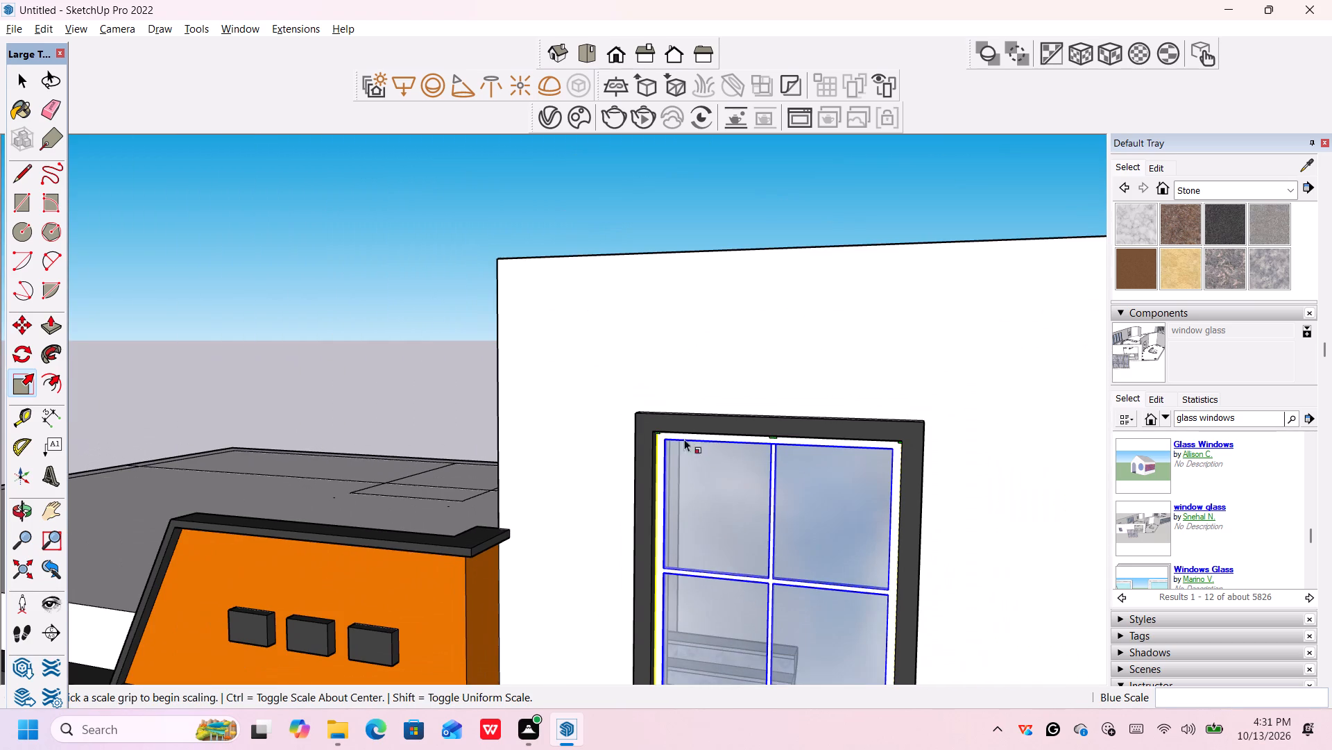
{"action": "key", "text": "space"}
{"action": "left_click", "coordinate": [388, 331]}
Look over the house front with the glazed tower opening and the spare windows standing beside the house.
{"action": "scroll", "coordinate": [845, 545], "scroll_direction": "down", "scroll_amount": 20}
{"action": "scroll", "coordinate": [845, 545], "scroll_direction": "down", "scroll_amount": 20}
{"action": "scroll", "coordinate": [845, 545], "scroll_direction": "down", "scroll_amount": 3}
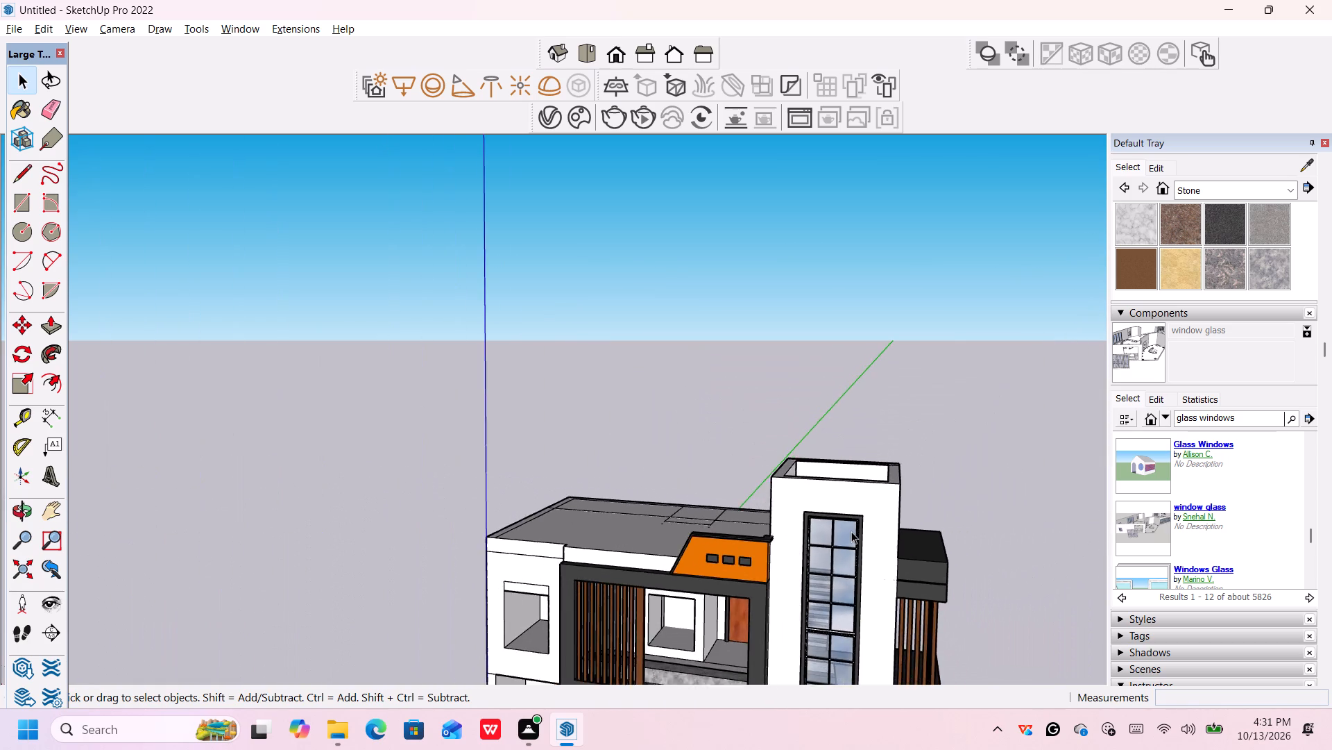
{"action": "scroll", "coordinate": [851, 531], "scroll_direction": "down", "scroll_amount": 20}
{"action": "scroll", "coordinate": [851, 531], "scroll_direction": "down", "scroll_amount": 2}
{"action": "middle_click_drag", "start_coordinate": [916, 678], "coordinate": [956, 616]}
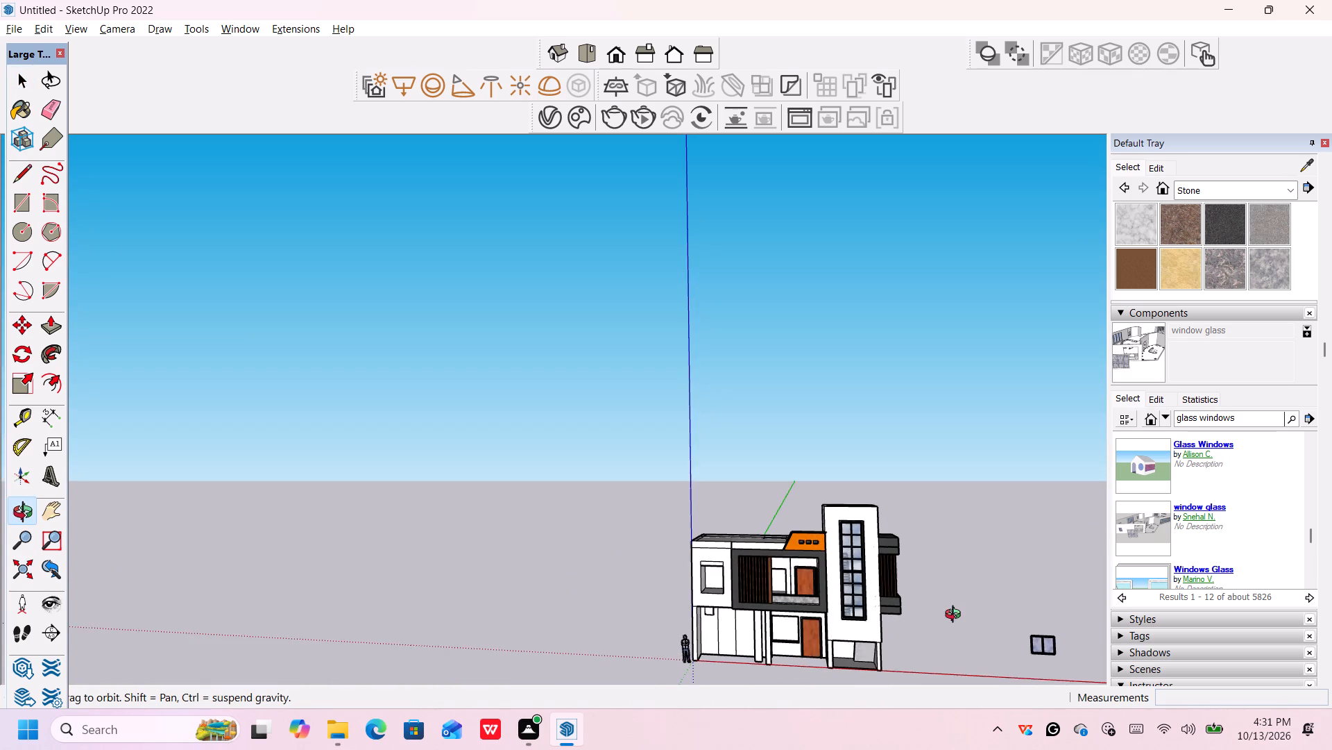
{"action": "middle_click_drag", "start_coordinate": [956, 616], "coordinate": [956, 617]}
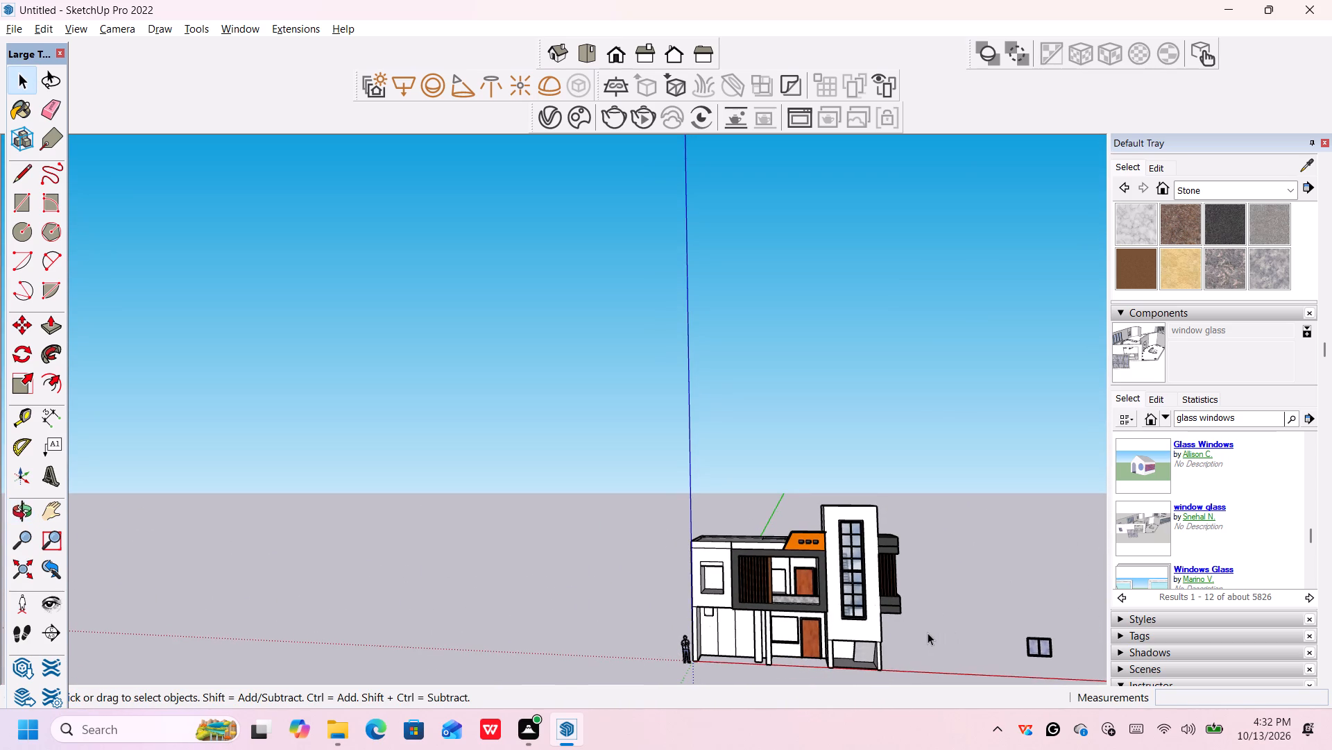
{"action": "middle_click", "coordinate": [891, 632]}
{"action": "middle_click_drag", "start_coordinate": [924, 632], "coordinate": [854, 626]}
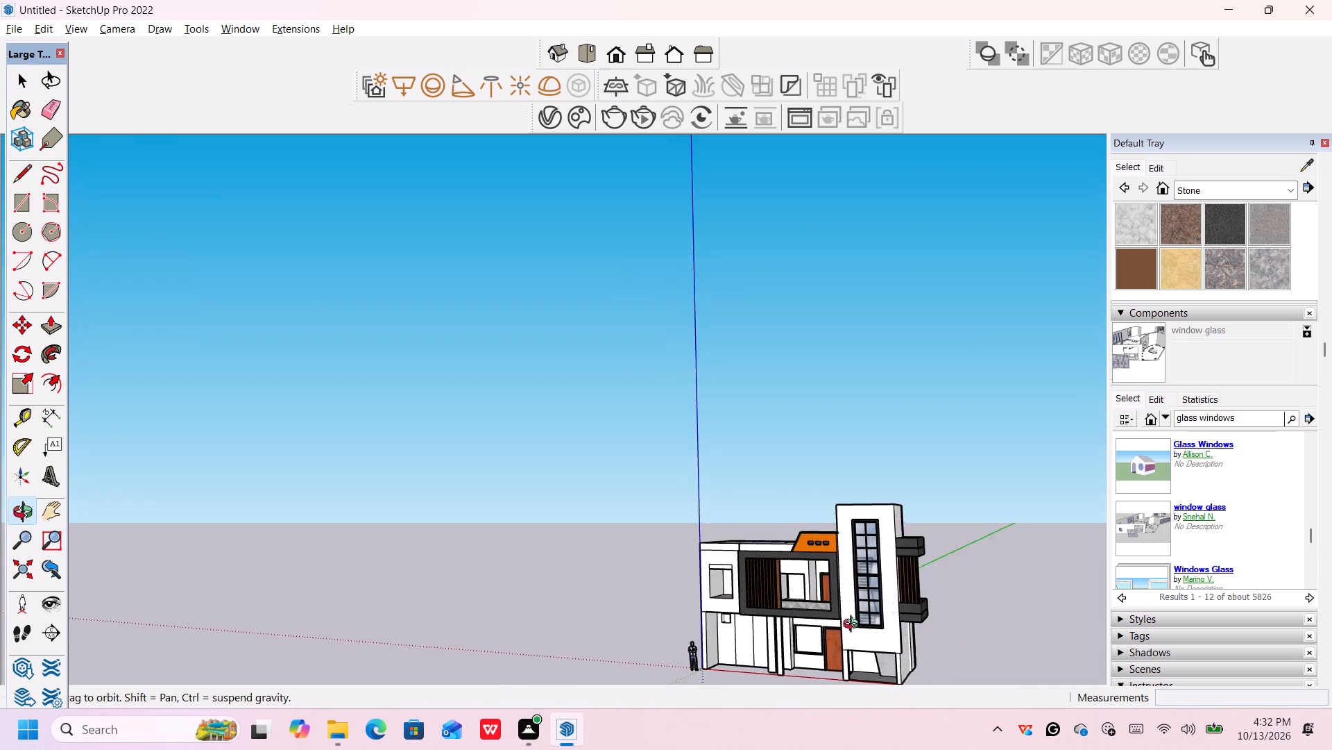
{"action": "middle_click_drag", "start_coordinate": [854, 626], "coordinate": [936, 611]}
{"action": "key", "text": "space"}
{"action": "middle_click_drag", "start_coordinate": [930, 662], "coordinate": [939, 640]}
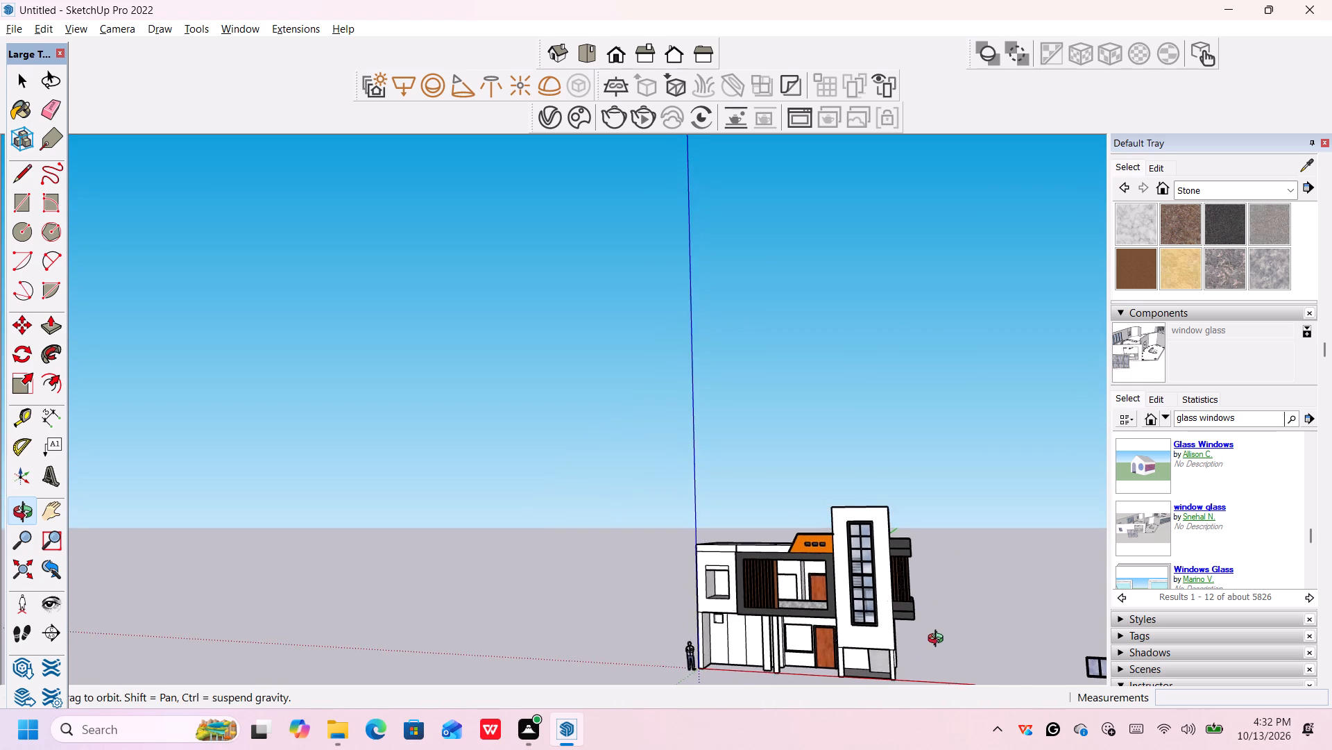
{"action": "middle_click_drag", "start_coordinate": [939, 640], "coordinate": [832, 571]}
Copy the spare two-pane window by its lower corner about 115' 1 3/4" onto the sill of the upper-floor front opening farthest from the tower.
{"action": "scroll", "coordinate": [789, 653], "scroll_direction": "up", "scroll_amount": 5}
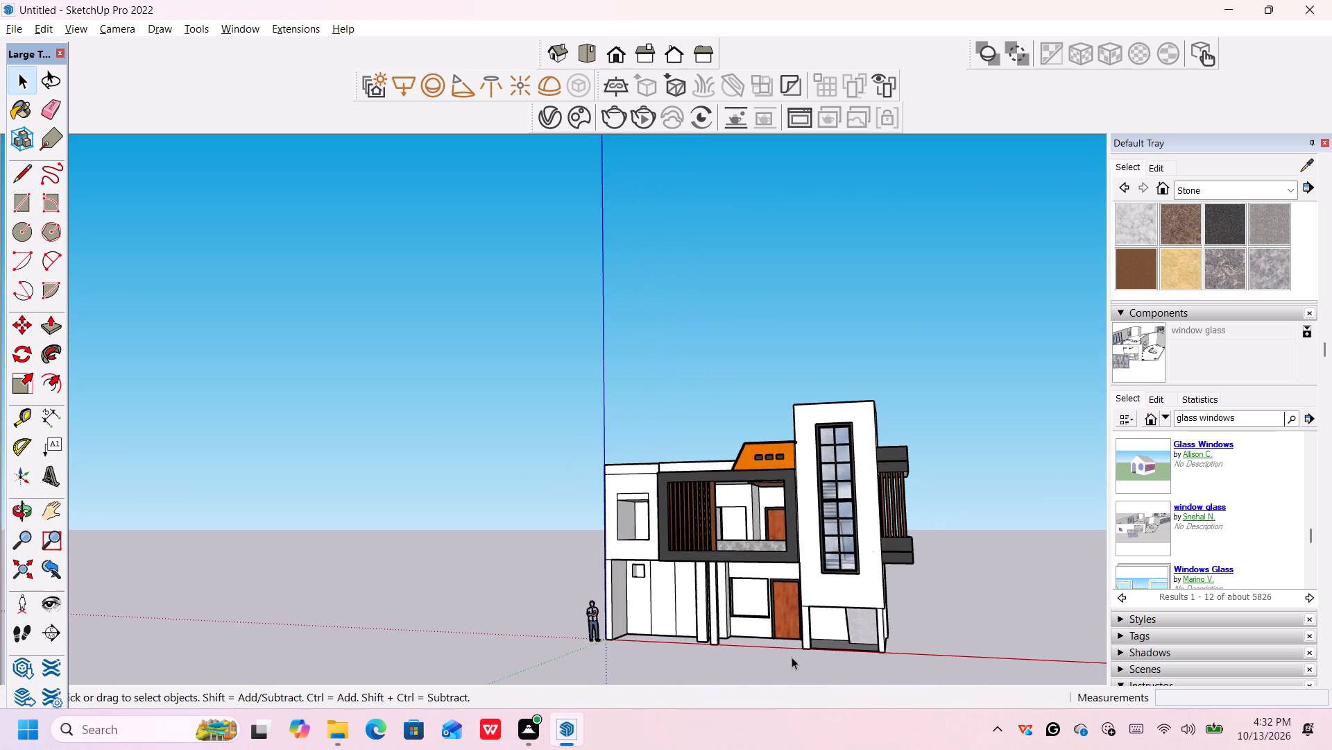
{"action": "middle_click_drag", "start_coordinate": [792, 657], "coordinate": [957, 680]}
{"action": "scroll", "coordinate": [898, 597], "scroll_direction": "up", "scroll_amount": 6}
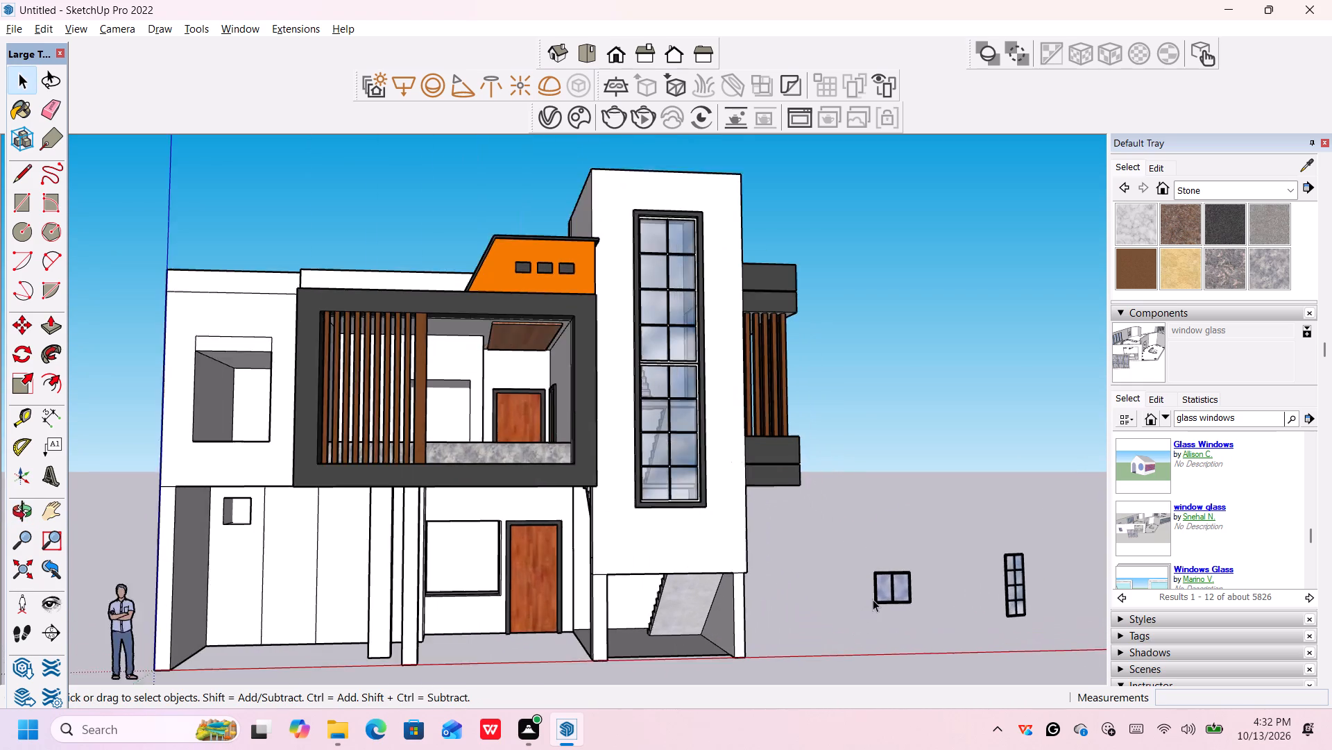
{"action": "scroll", "coordinate": [873, 599], "scroll_direction": "up", "scroll_amount": 1}
{"action": "middle_click_drag", "start_coordinate": [872, 604], "coordinate": [872, 663]}
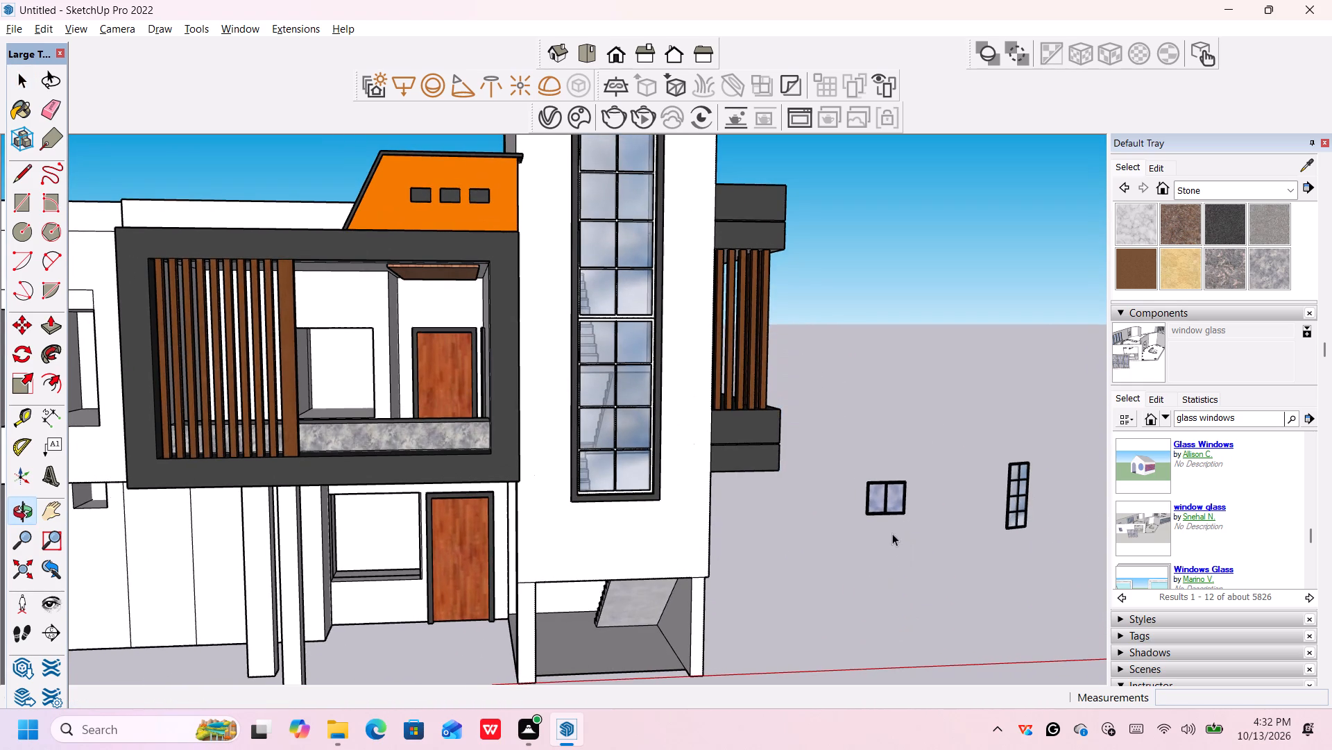
{"action": "left_click", "coordinate": [871, 505]}
{"action": "scroll", "coordinate": [869, 517], "scroll_direction": "up", "scroll_amount": 8}
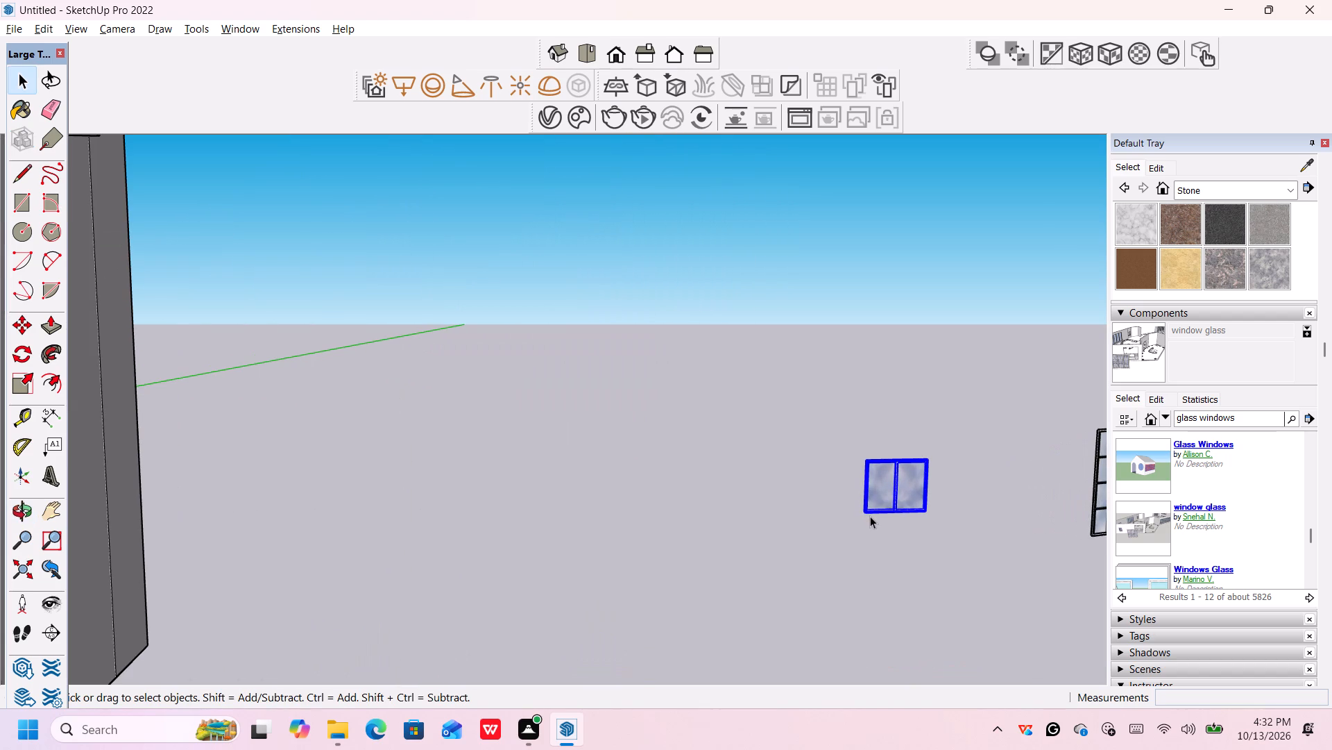
{"action": "key", "text": "m"}
{"action": "scroll", "coordinate": [868, 510], "scroll_direction": "up", "scroll_amount": 5}
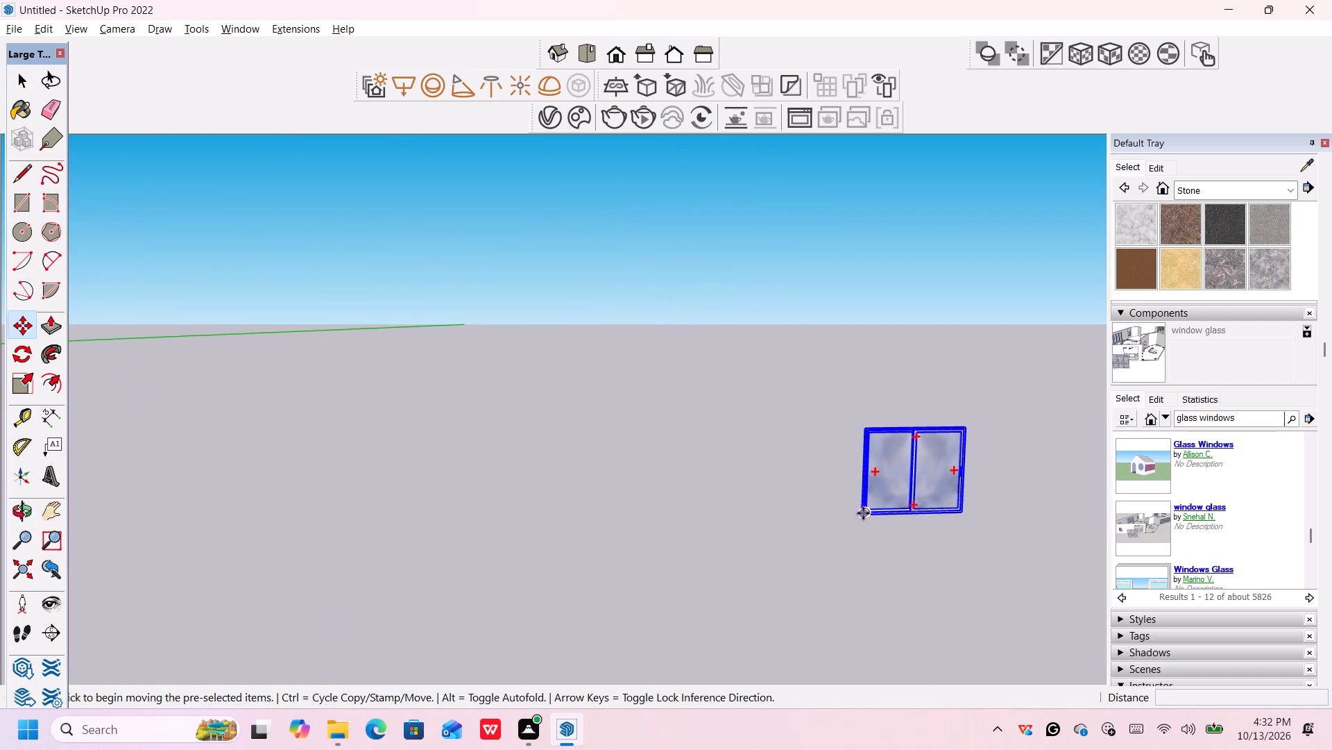
{"action": "scroll", "coordinate": [869, 509], "scroll_direction": "up", "scroll_amount": 17}
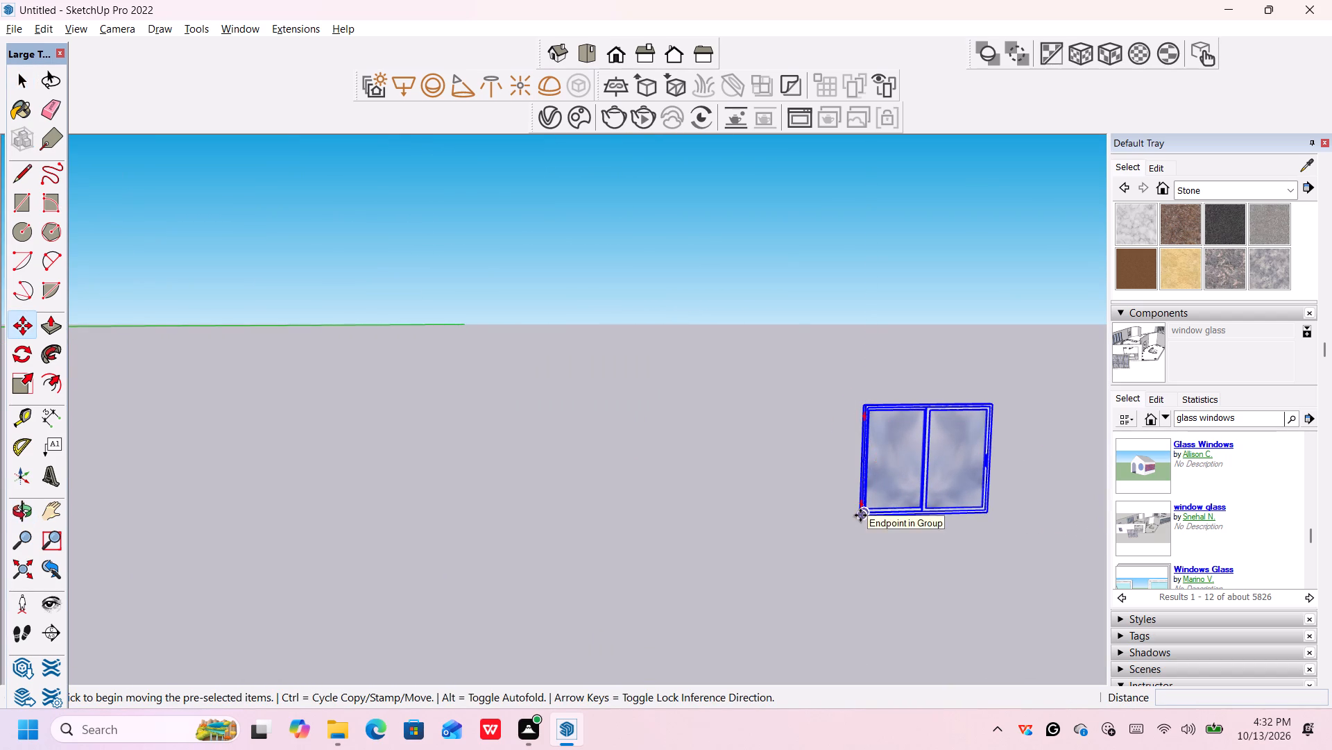
{"action": "left_click", "coordinate": [860, 515]}
{"action": "scroll", "coordinate": [873, 528], "scroll_direction": "down", "scroll_amount": 11}
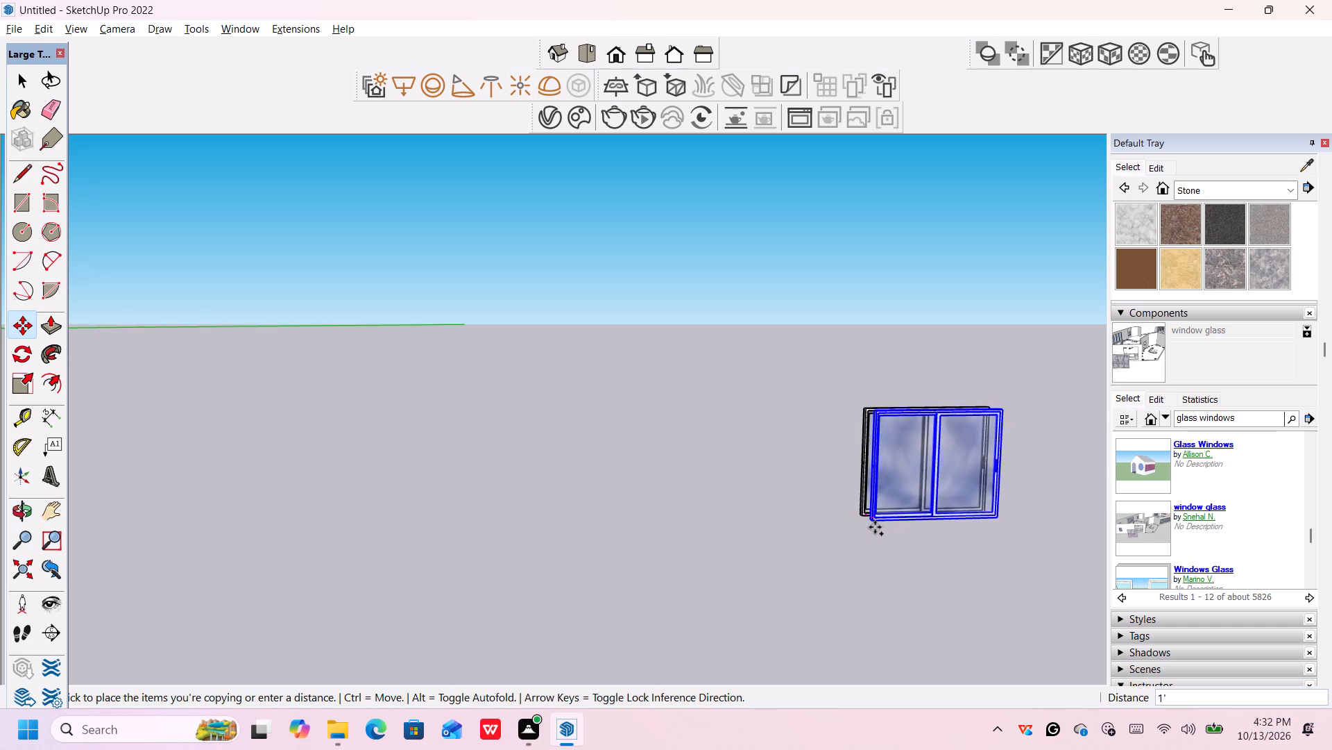
{"action": "scroll", "coordinate": [875, 527], "scroll_direction": "down", "scroll_amount": 20}
{"action": "scroll", "coordinate": [875, 527], "scroll_direction": "down", "scroll_amount": 20}
{"action": "scroll", "coordinate": [875, 527], "scroll_direction": "down", "scroll_amount": 6}
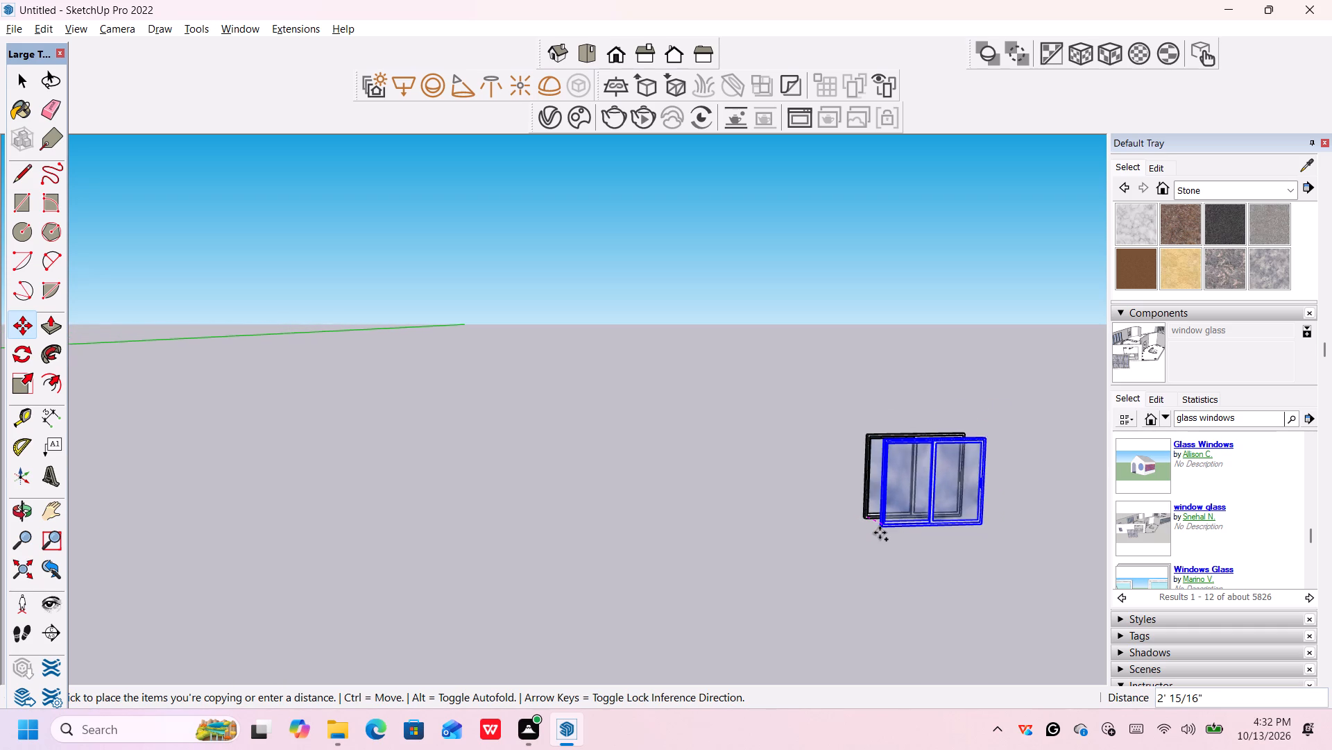
{"action": "scroll", "coordinate": [880, 533], "scroll_direction": "down", "scroll_amount": 20}
{"action": "scroll", "coordinate": [880, 533], "scroll_direction": "down", "scroll_amount": 4}
{"action": "scroll", "coordinate": [880, 533], "scroll_direction": "up", "scroll_amount": 1}
{"action": "scroll", "coordinate": [880, 533], "scroll_direction": "down", "scroll_amount": 20}
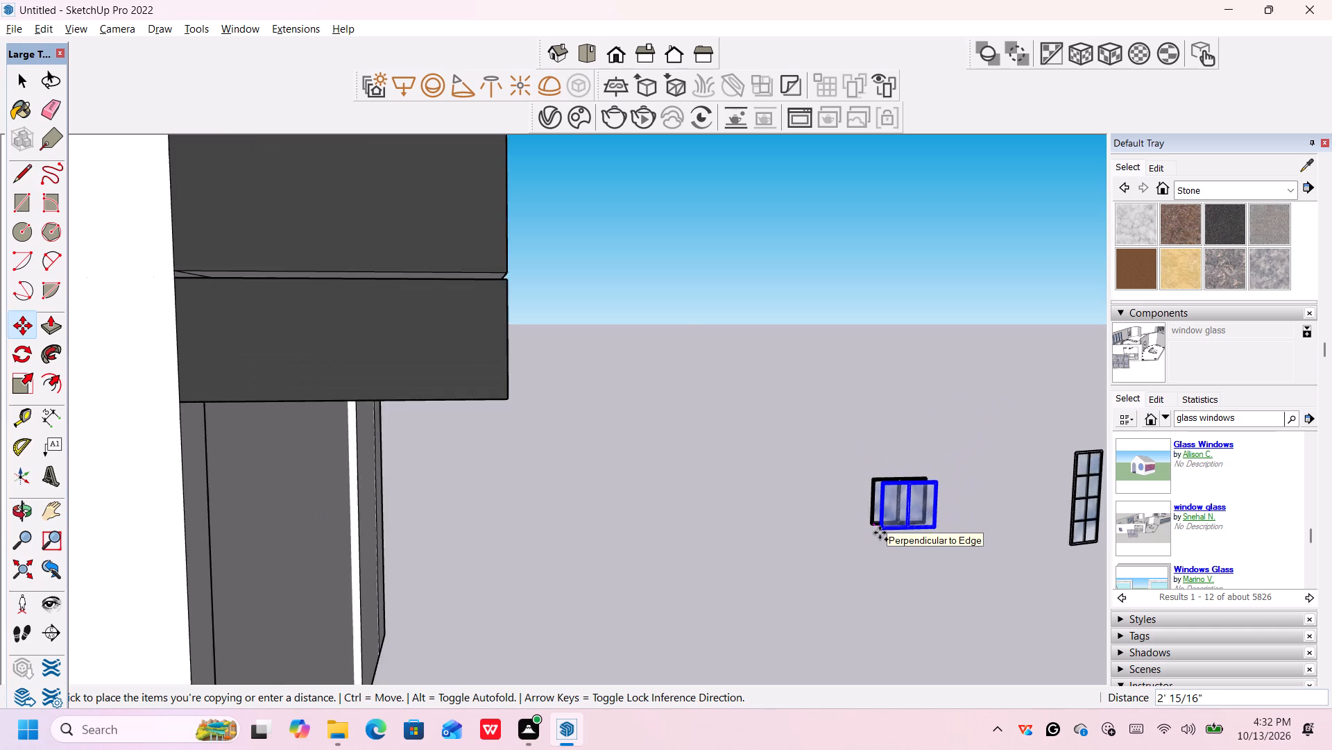
{"action": "scroll", "coordinate": [880, 533], "scroll_direction": "up", "scroll_amount": 1}
{"action": "scroll", "coordinate": [880, 533], "scroll_direction": "down", "scroll_amount": 20}
{"action": "scroll", "coordinate": [880, 533], "scroll_direction": "down", "scroll_amount": 5}
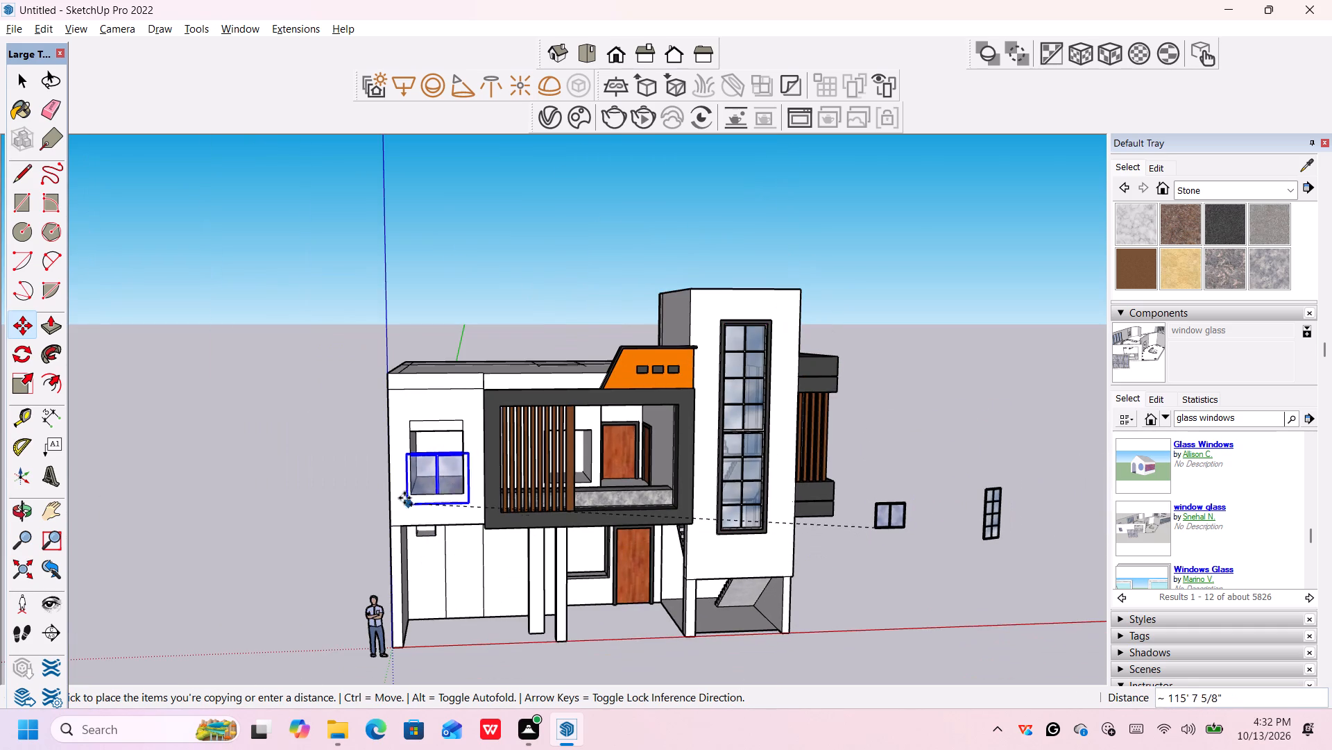
{"action": "middle_click_drag", "start_coordinate": [407, 496], "coordinate": [437, 505]}
{"action": "scroll", "coordinate": [432, 500], "scroll_direction": "up", "scroll_amount": 19}
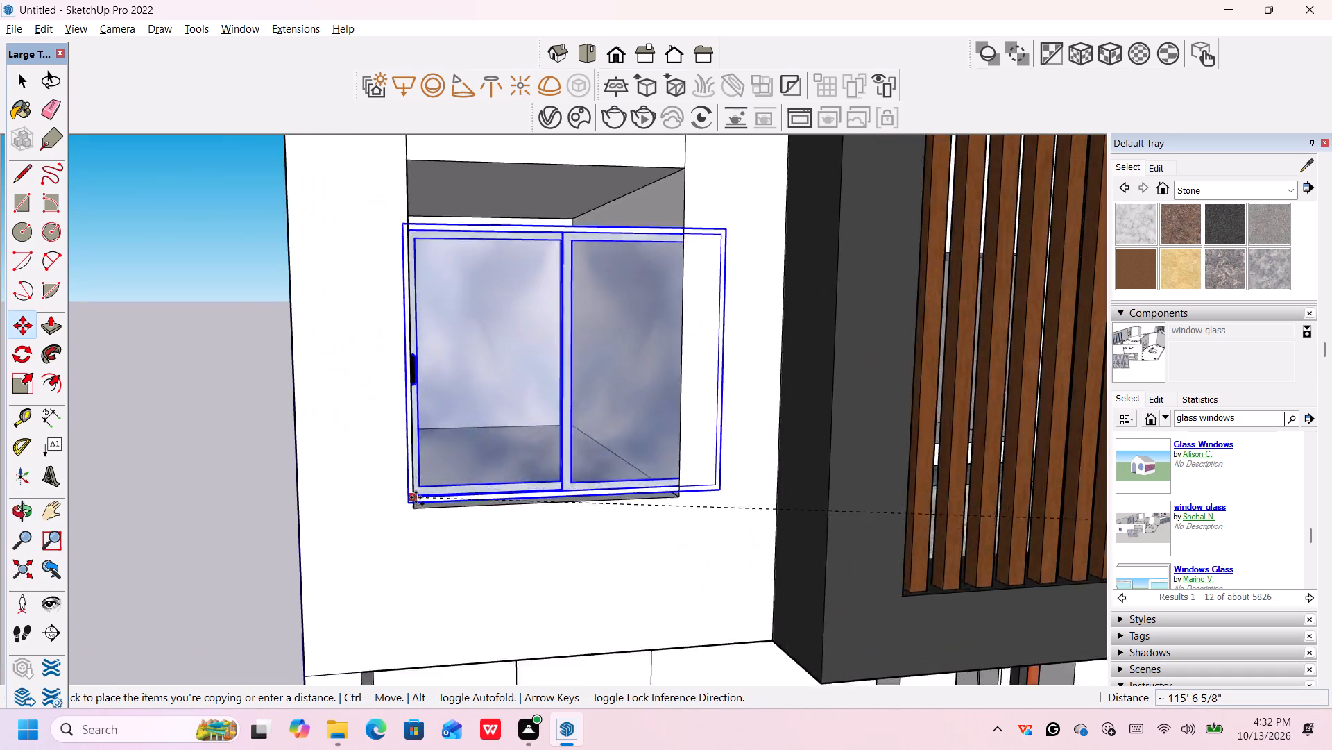
{"action": "scroll", "coordinate": [416, 497], "scroll_direction": "up", "scroll_amount": 7}
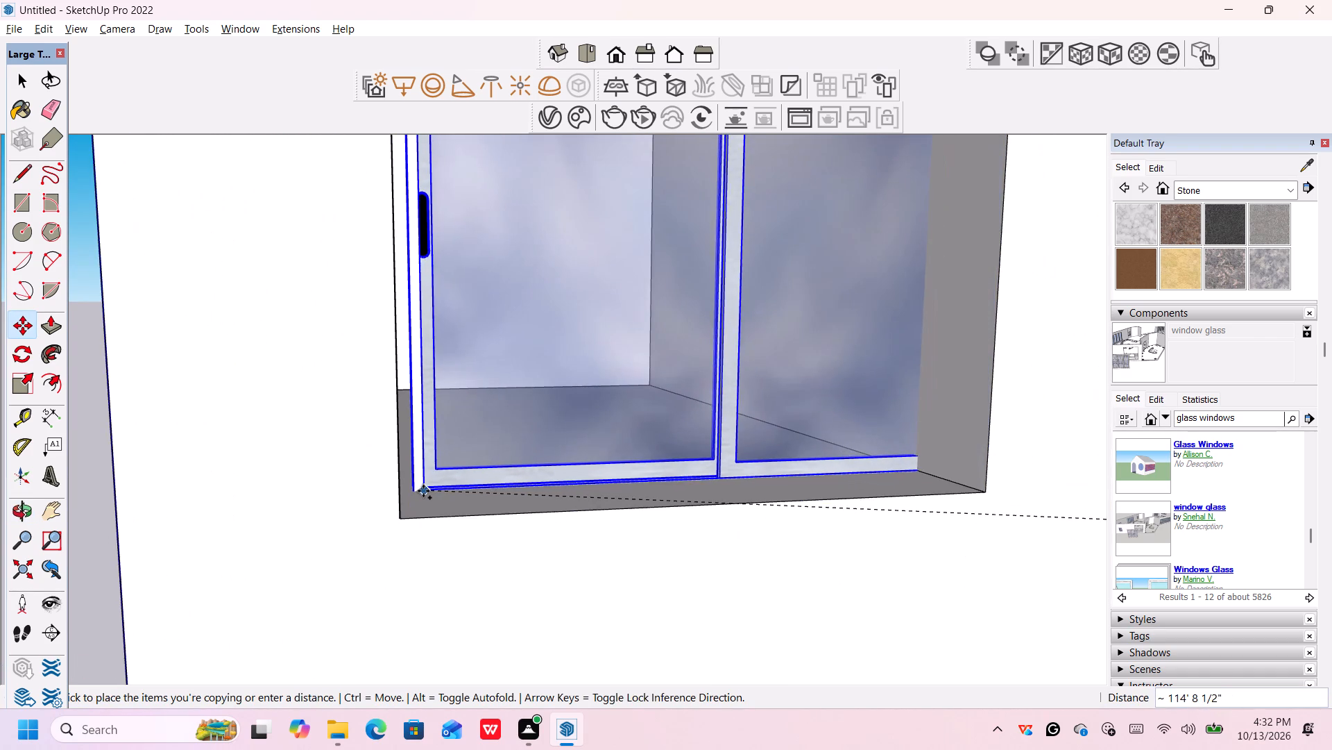
{"action": "scroll", "coordinate": [423, 491], "scroll_direction": "up", "scroll_amount": 7}
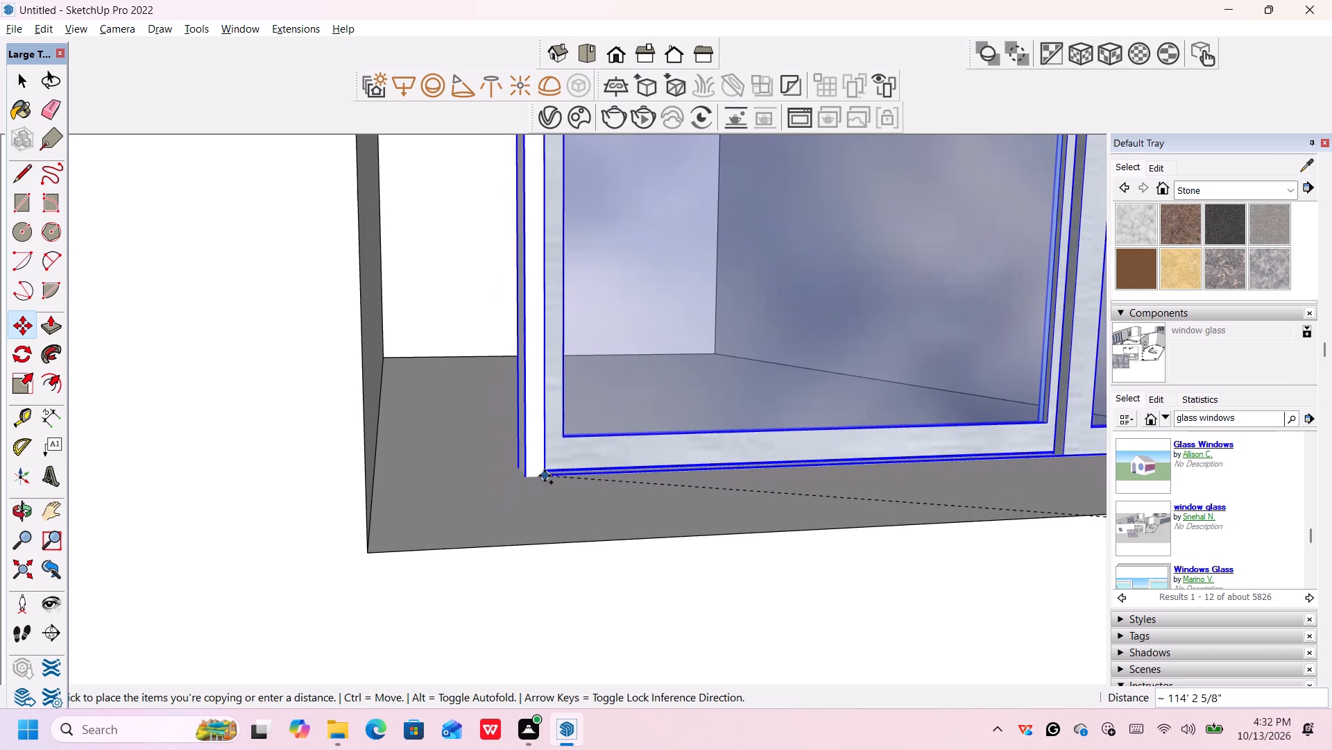
{"action": "left_click", "coordinate": [524, 540]}
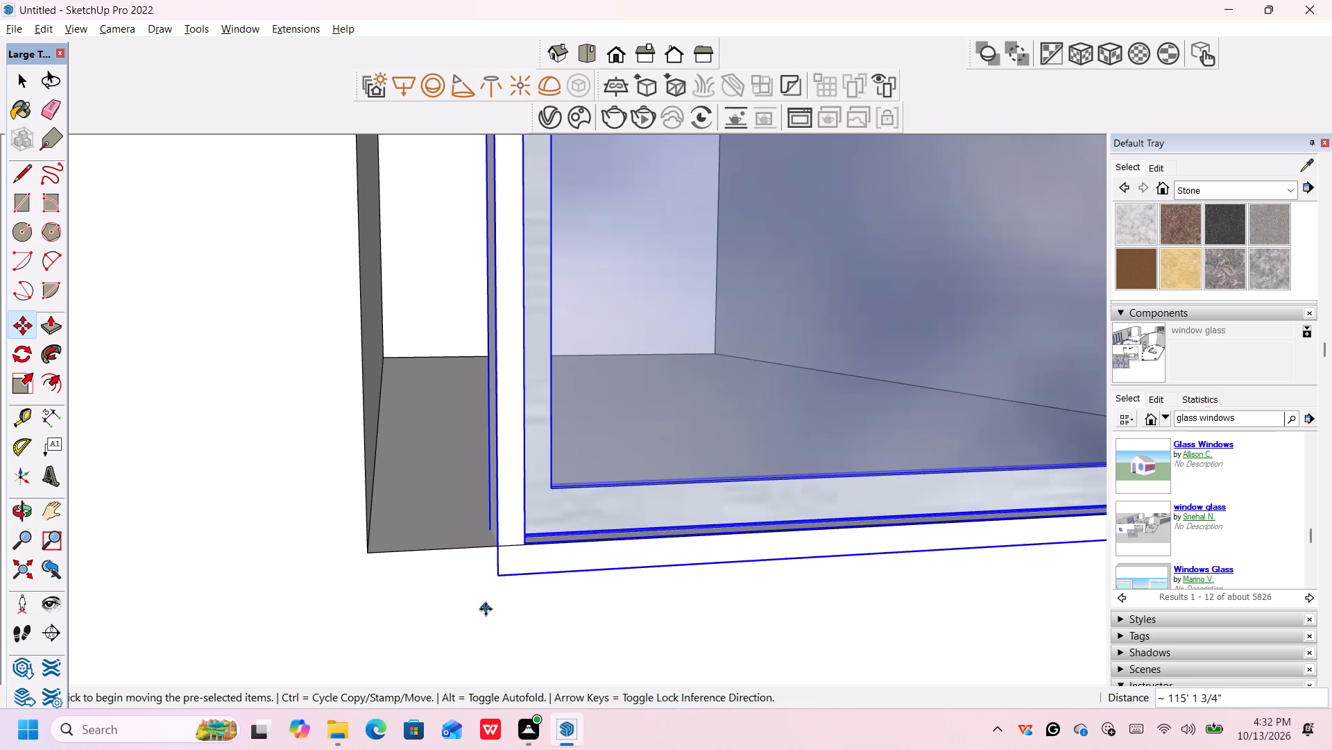
Move the copied two-pane window by its outer frame's lower corner onto the opening's lower front corner.
{"action": "left_click", "coordinate": [499, 577]}
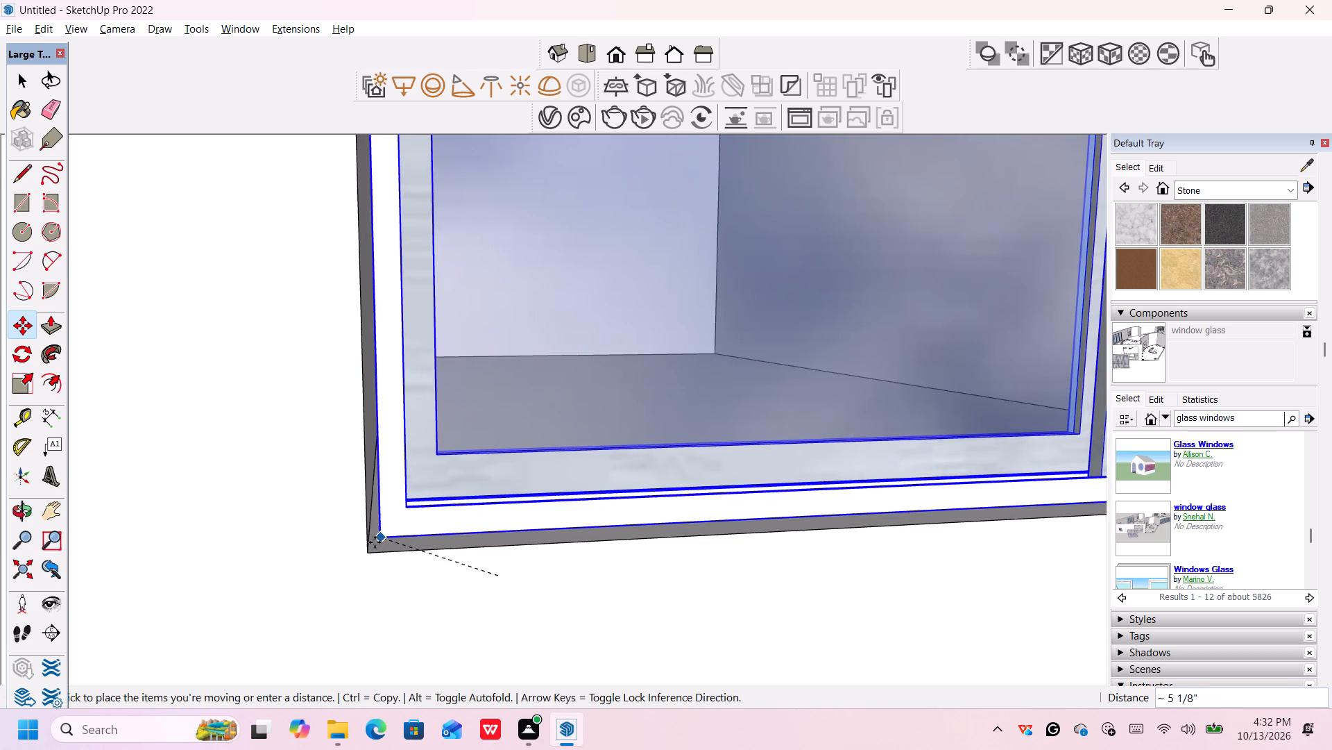
{"action": "left_click", "coordinate": [366, 549]}
Scale the two-pane window down uniformly from its upper corner until it is slightly narrower than the opening.
{"action": "scroll", "coordinate": [657, 499], "scroll_direction": "down", "scroll_amount": 20}
{"action": "scroll", "coordinate": [657, 499], "scroll_direction": "down", "scroll_amount": 4}
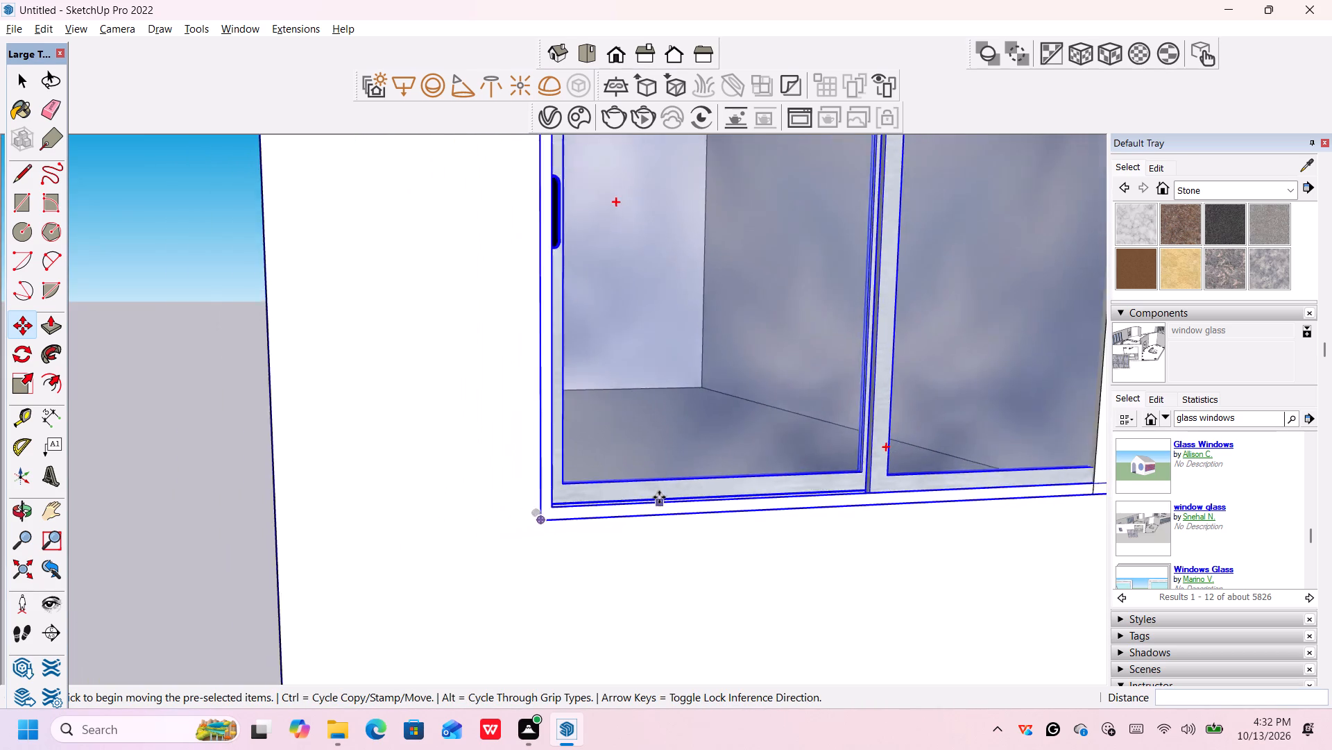
{"action": "scroll", "coordinate": [659, 497], "scroll_direction": "down", "scroll_amount": 11}
{"action": "scroll", "coordinate": [830, 460], "scroll_direction": "down", "scroll_amount": 5}
{"action": "middle_click_drag", "start_coordinate": [873, 449], "coordinate": [793, 481]}
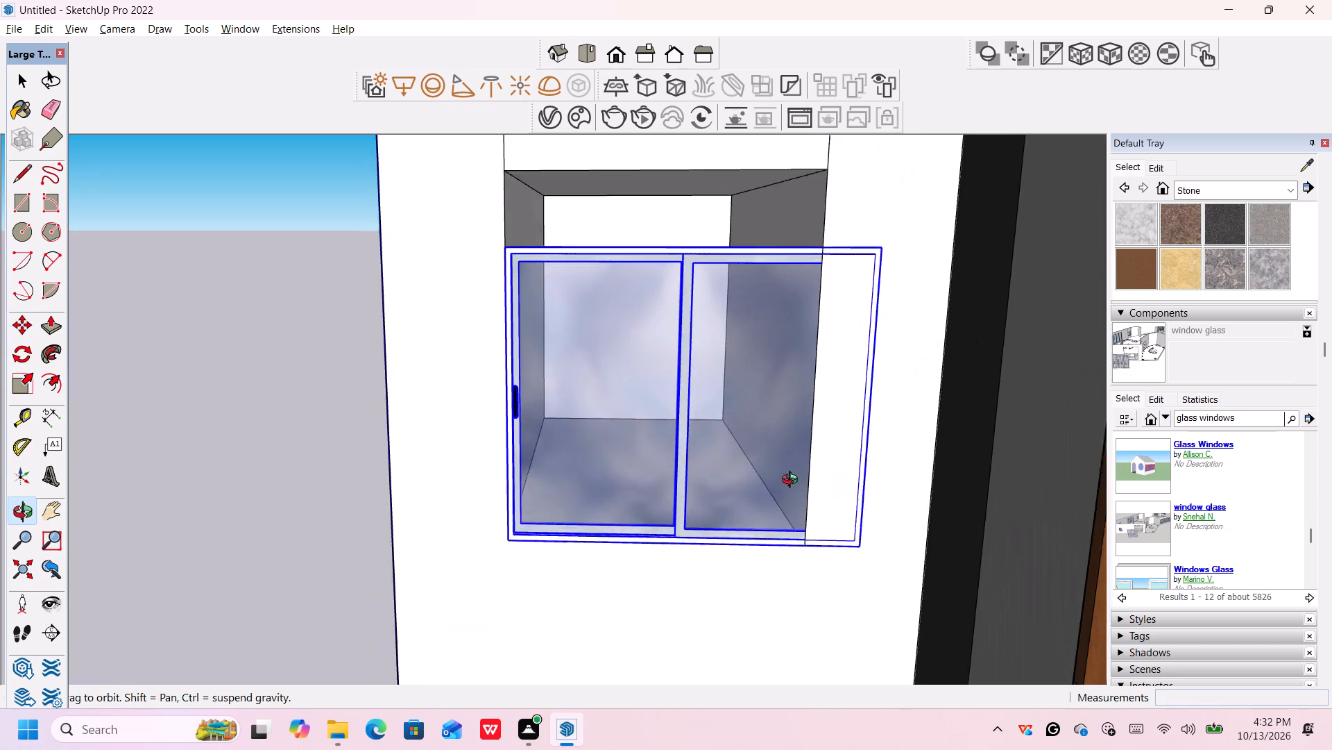
{"action": "middle_click_drag", "start_coordinate": [793, 481], "coordinate": [795, 483]}
{"action": "left_click", "coordinate": [24, 387]}
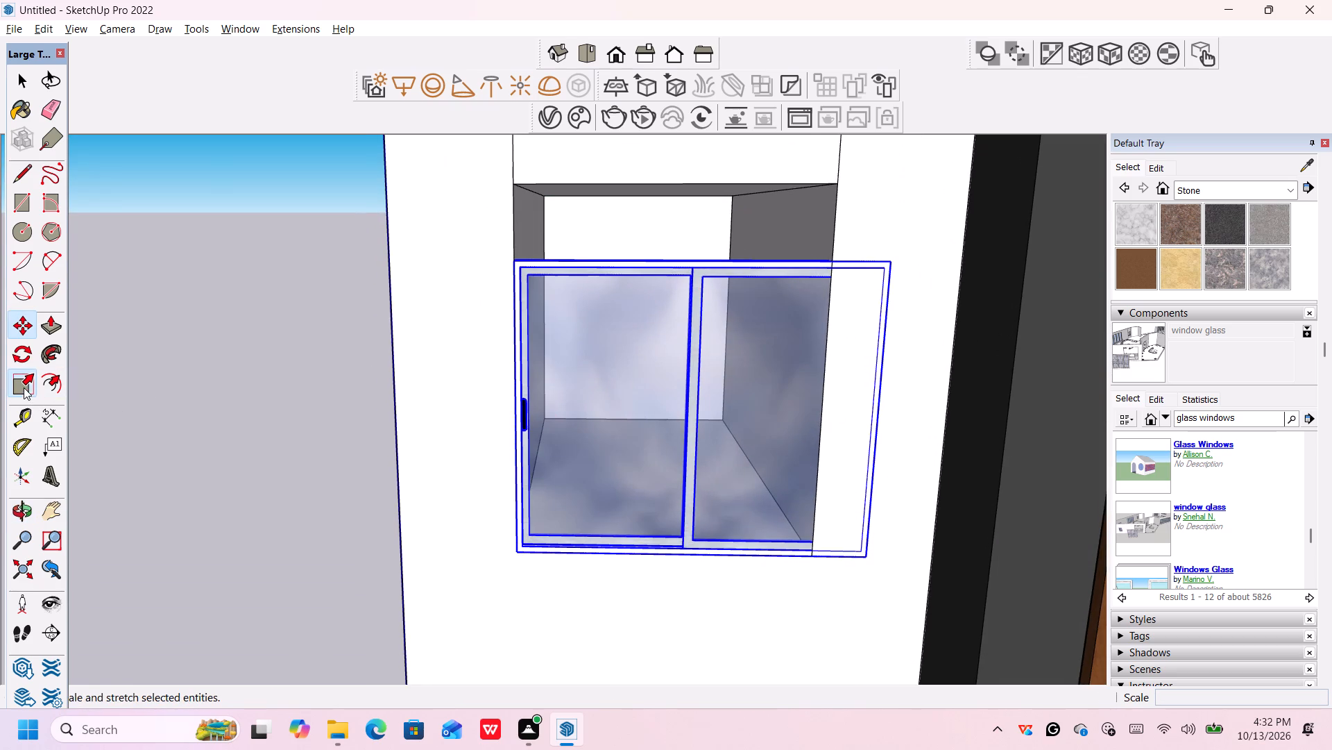
{"action": "scroll", "coordinate": [918, 427], "scroll_direction": "up", "scroll_amount": 4}
{"action": "scroll", "coordinate": [874, 435], "scroll_direction": "down", "scroll_amount": 1}
{"action": "middle_click_drag", "start_coordinate": [867, 438], "coordinate": [772, 440]}
{"action": "scroll", "coordinate": [765, 439], "scroll_direction": "up", "scroll_amount": 2}
{"action": "left_click_drag", "start_coordinate": [749, 151], "coordinate": [748, 153]}
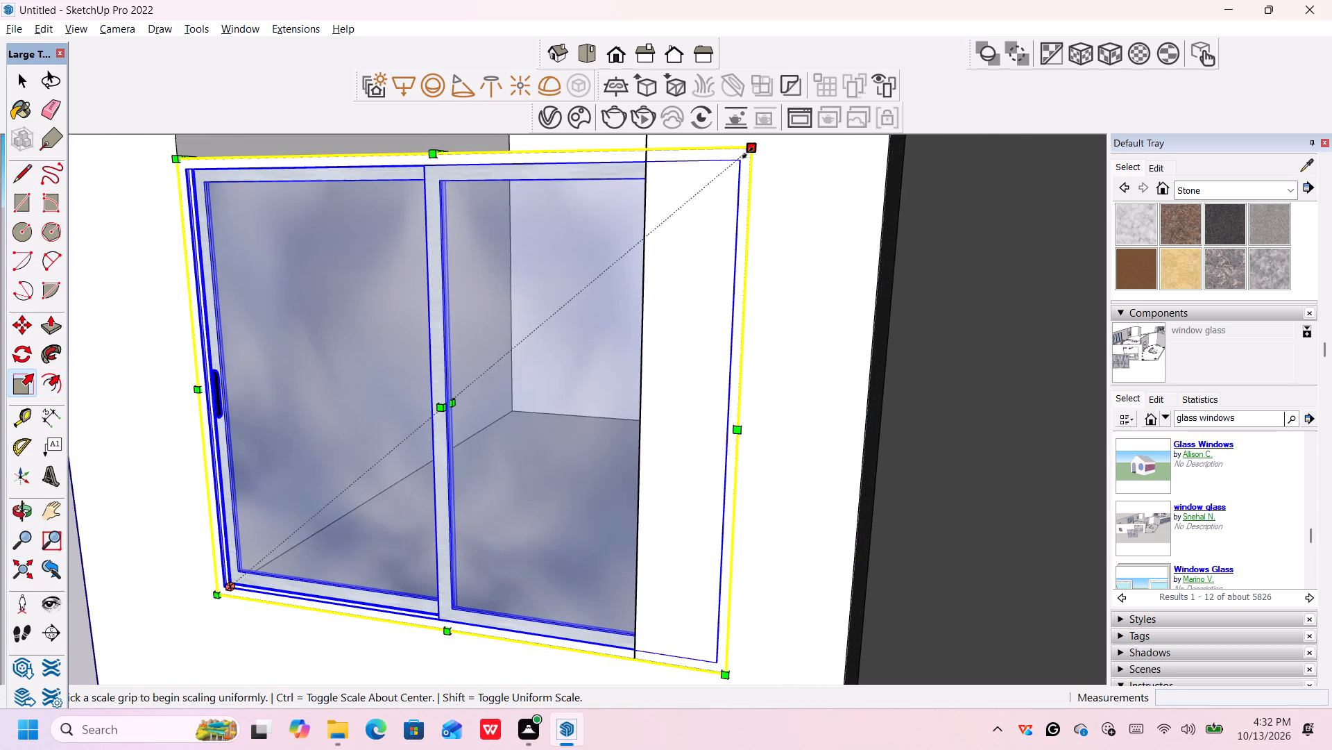
{"action": "left_click_drag", "start_coordinate": [748, 153], "coordinate": [555, 211]}
Scale the two-pane window by about 1.10 along the red axis so its width reaches the opening's side edge.
{"action": "scroll", "coordinate": [634, 400], "scroll_direction": "up", "scroll_amount": 3}
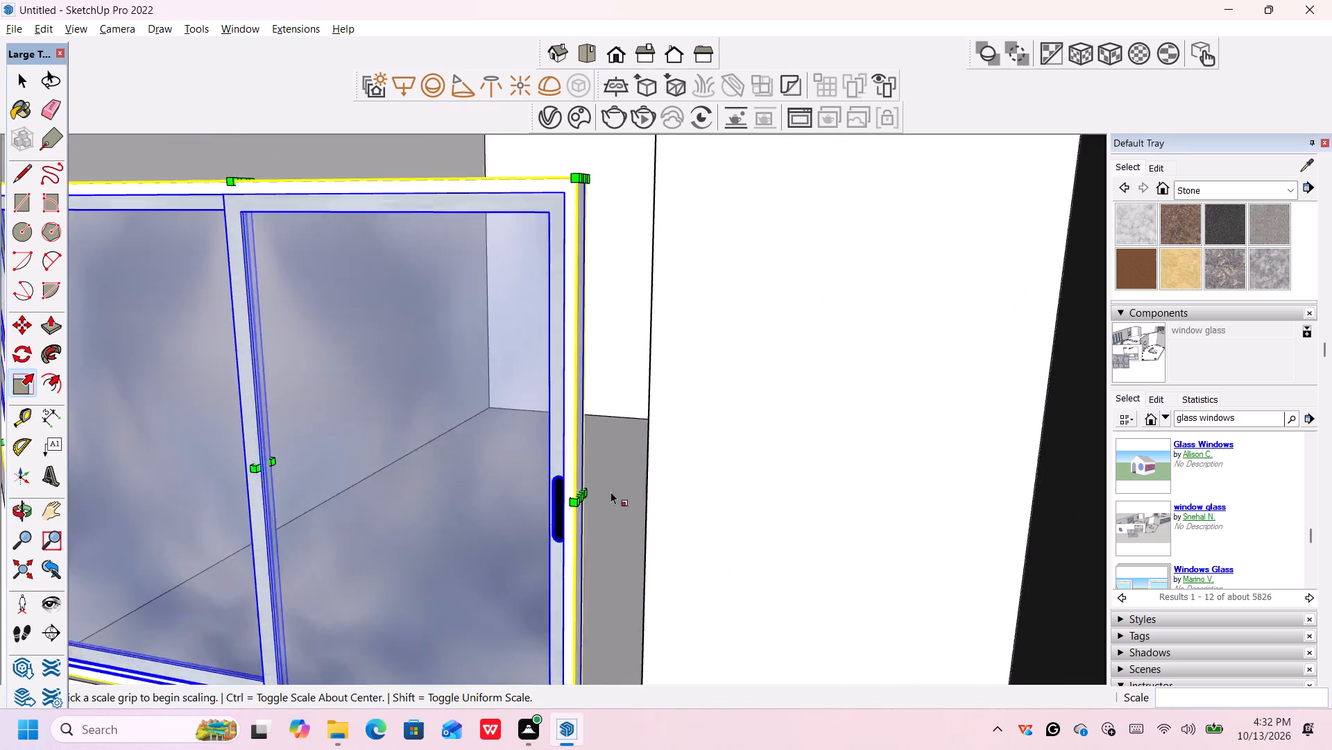
{"action": "scroll", "coordinate": [610, 492], "scroll_direction": "up", "scroll_amount": 4}
{"action": "left_click", "coordinate": [551, 481]}
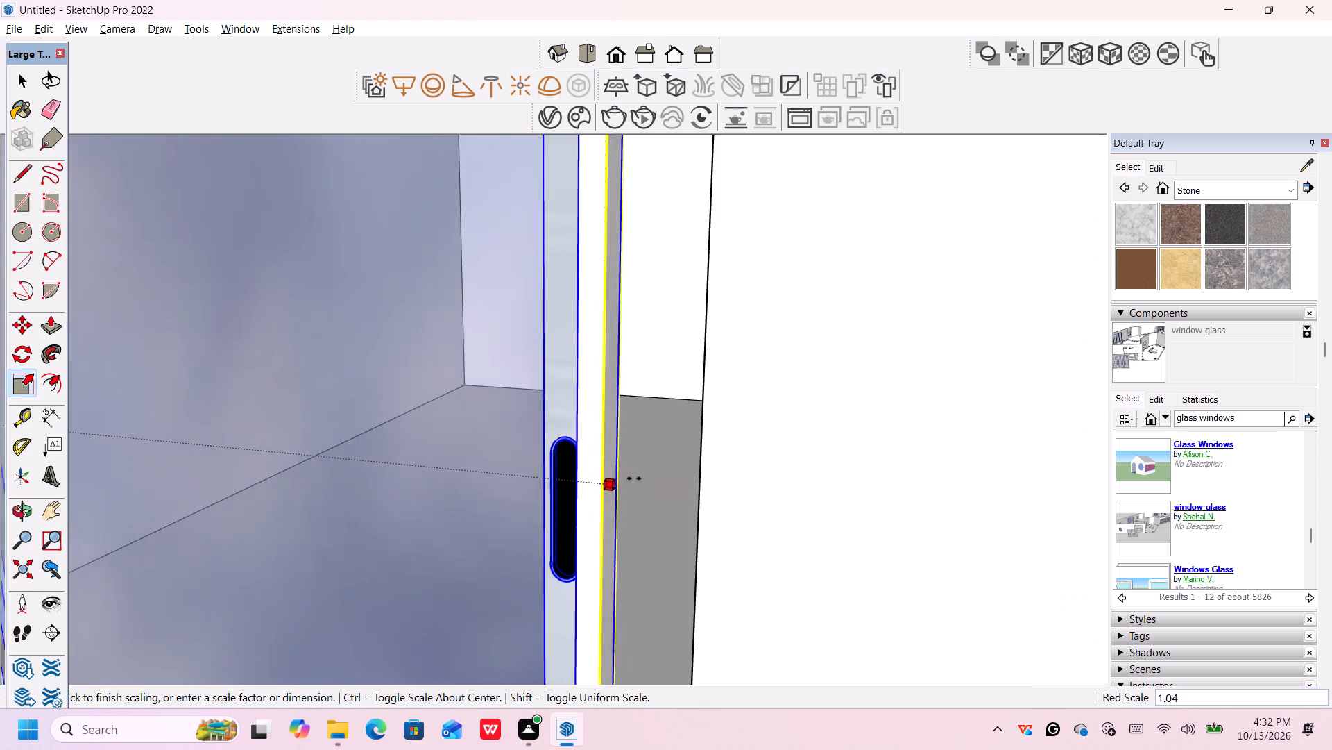
{"action": "left_click", "coordinate": [701, 485]}
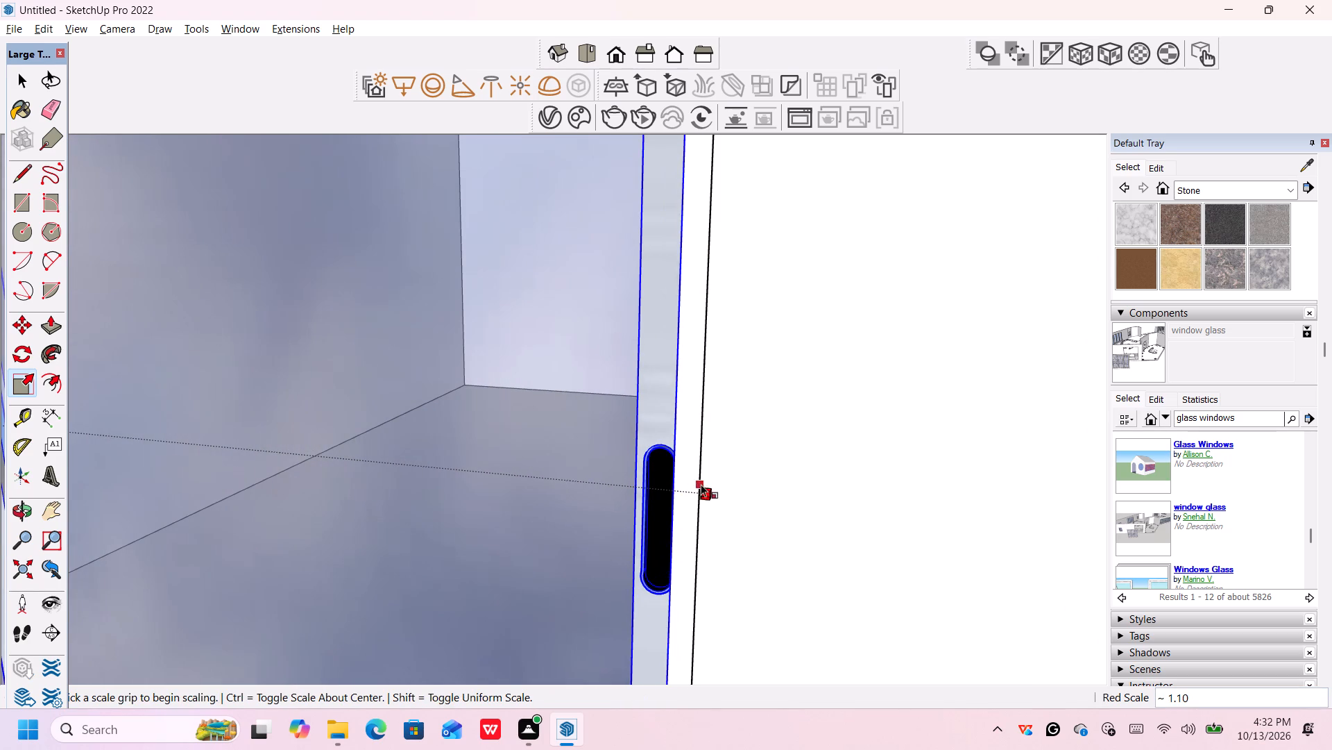
Scale the two-pane window by about 1.61 along the blue axis so its top meets the opening's upper edge.
{"action": "scroll", "coordinate": [579, 402], "scroll_direction": "down", "scroll_amount": 20}
{"action": "scroll", "coordinate": [579, 402], "scroll_direction": "down", "scroll_amount": 4}
{"action": "middle_click_drag", "start_coordinate": [415, 280], "coordinate": [416, 281]}
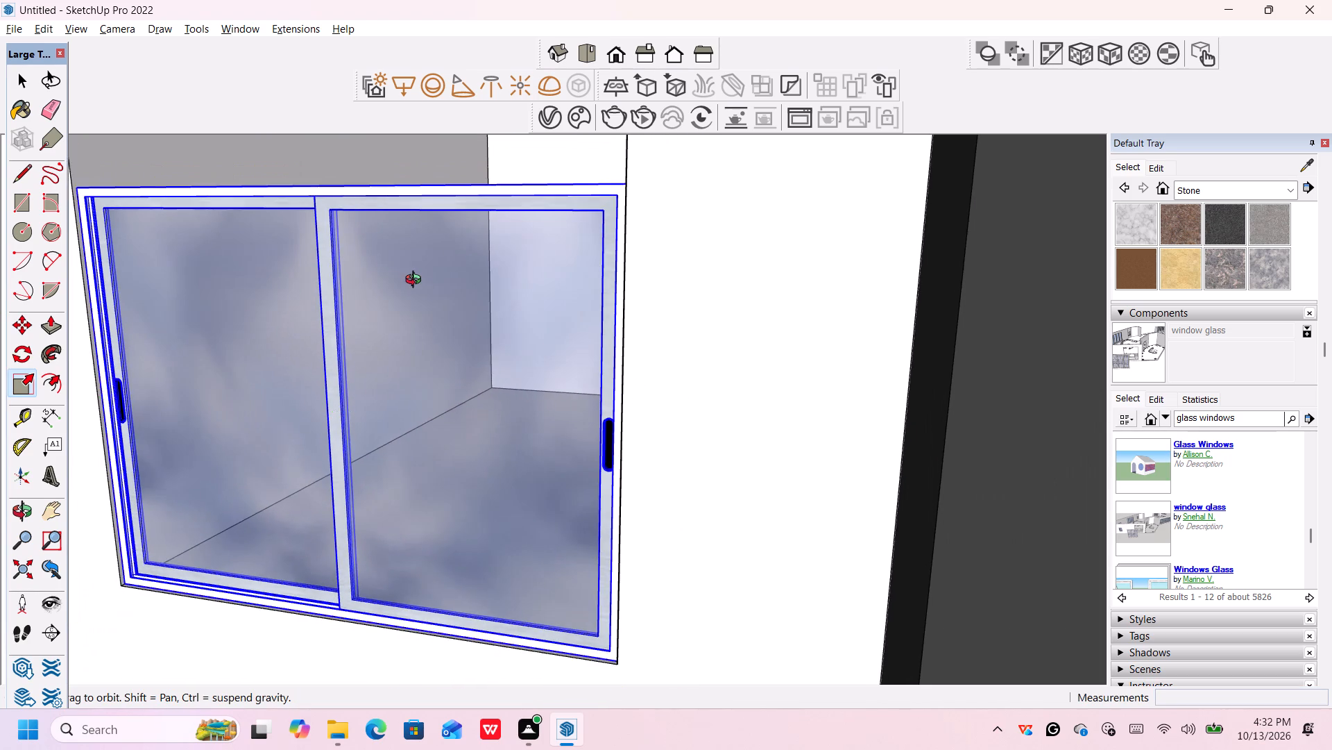
{"action": "middle_click_drag", "start_coordinate": [416, 281], "coordinate": [639, 488]}
{"action": "middle_click_drag", "start_coordinate": [621, 418], "coordinate": [635, 443]}
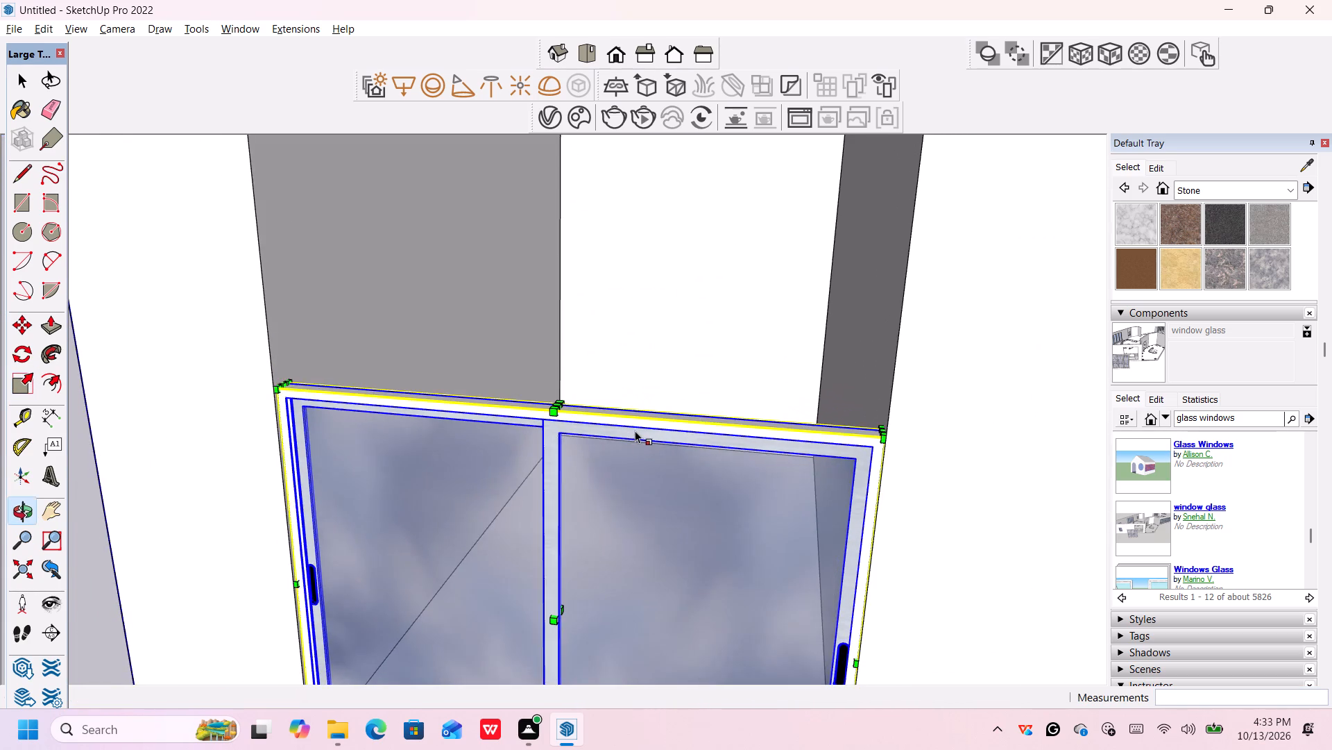
{"action": "scroll", "coordinate": [635, 431], "scroll_direction": "down", "scroll_amount": 7}
{"action": "scroll", "coordinate": [619, 400], "scroll_direction": "up", "scroll_amount": 4}
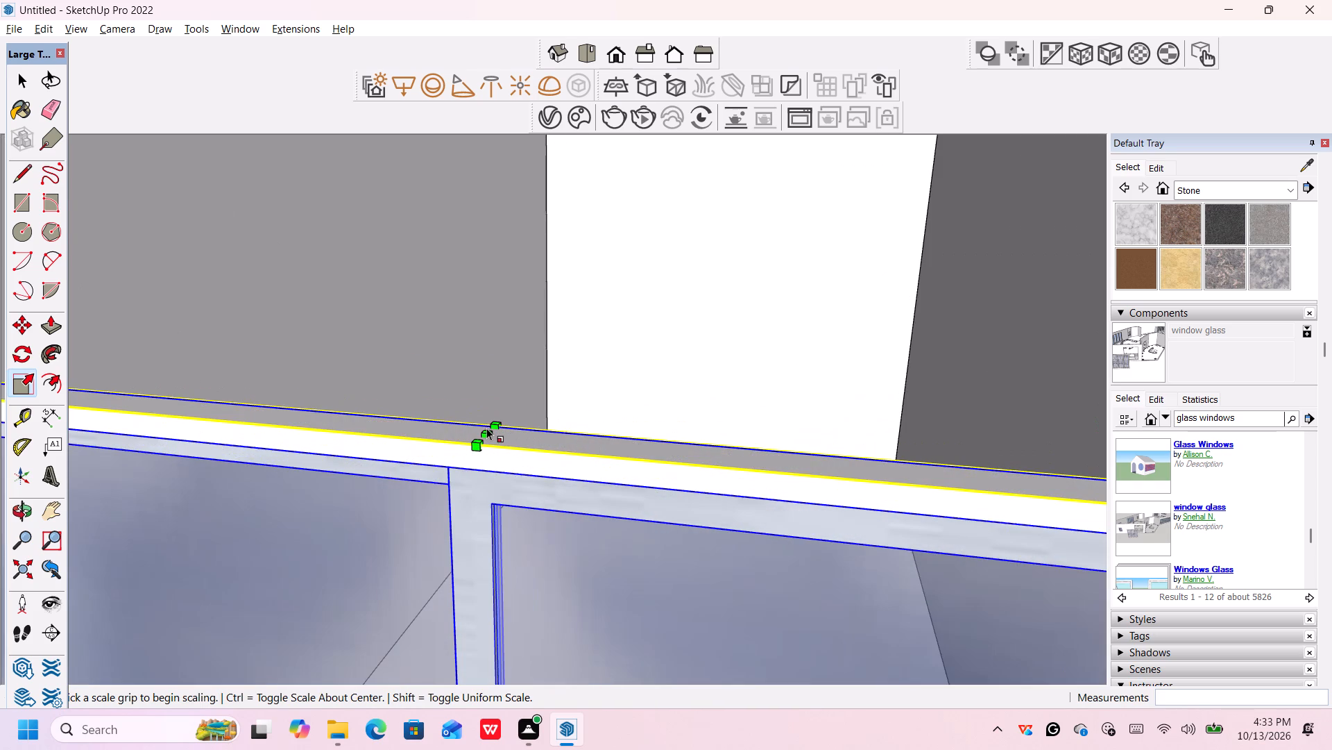
{"action": "left_click", "coordinate": [488, 431]}
{"action": "scroll", "coordinate": [531, 308], "scroll_direction": "down", "scroll_amount": 18}
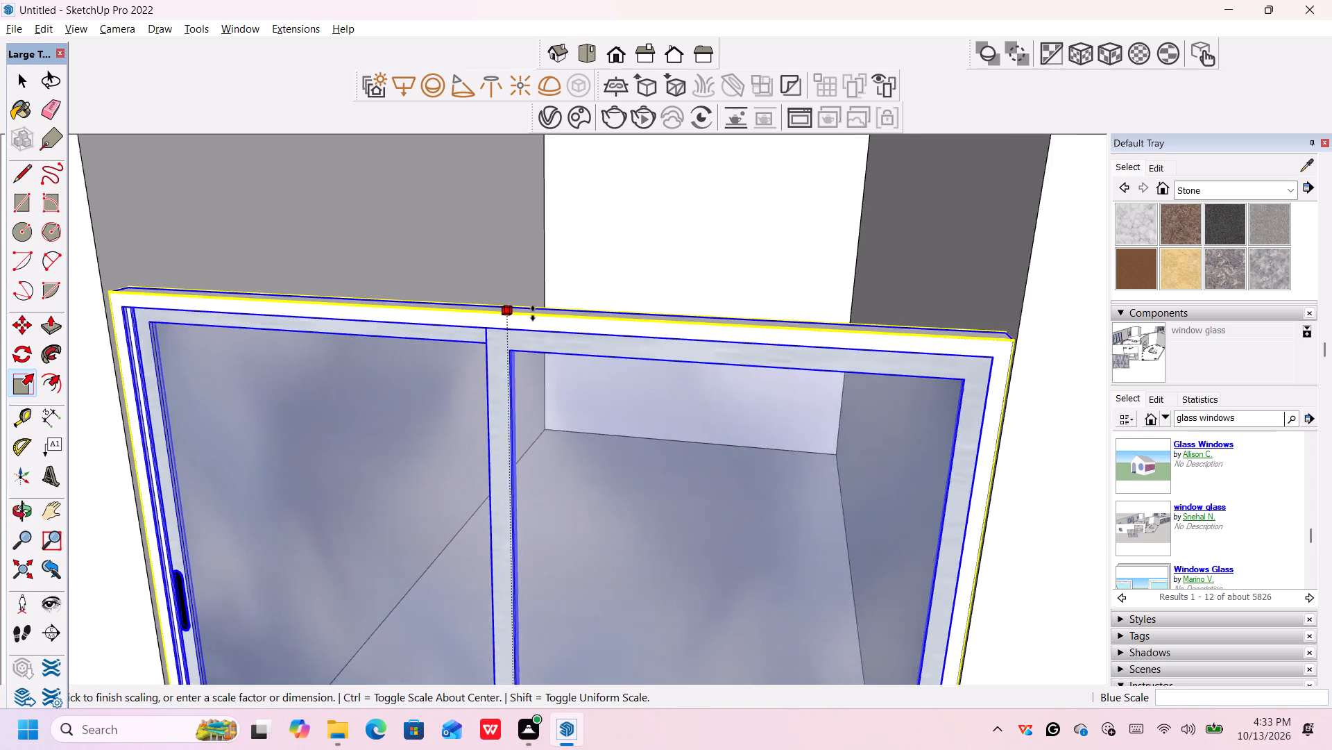
{"action": "scroll", "coordinate": [533, 313], "scroll_direction": "down", "scroll_amount": 3}
{"action": "scroll", "coordinate": [533, 313], "scroll_direction": "up", "scroll_amount": 1}
{"action": "scroll", "coordinate": [533, 313], "scroll_direction": "down", "scroll_amount": 8}
{"action": "middle_click_drag", "start_coordinate": [565, 218], "coordinate": [610, 406]}
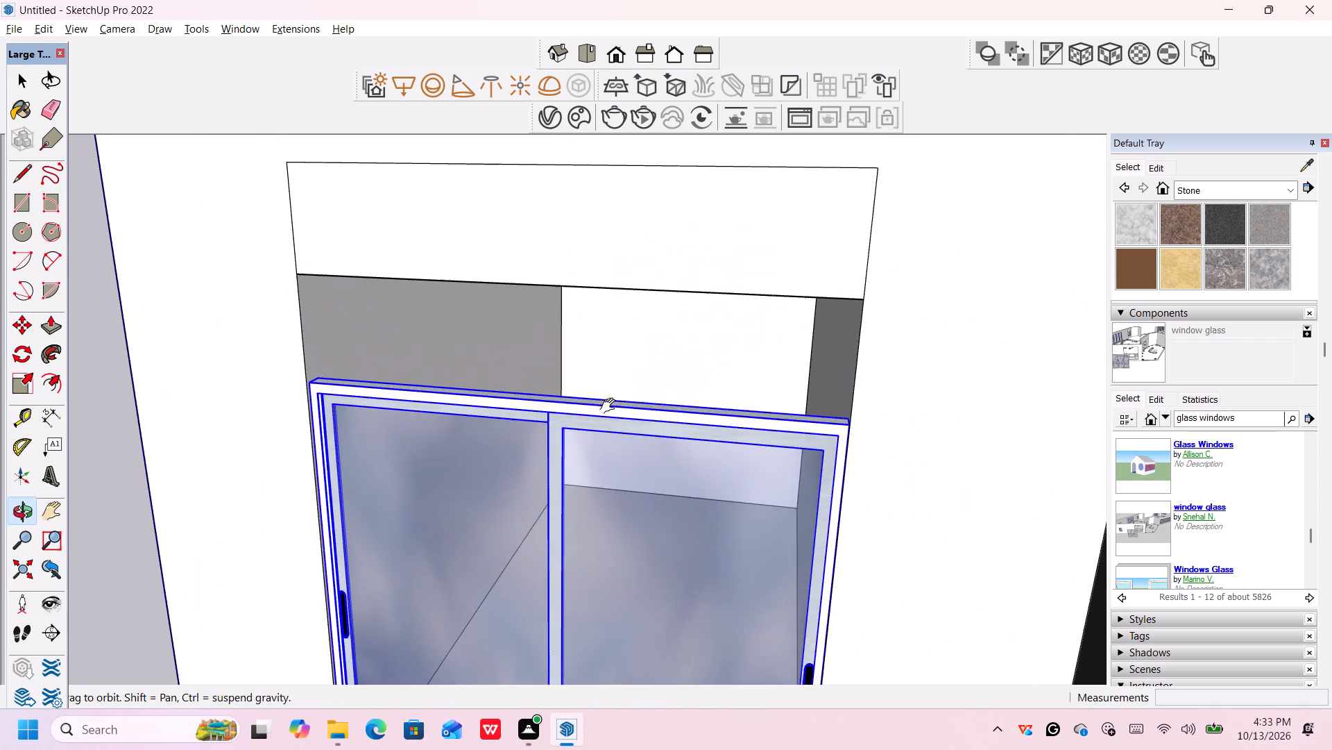
{"action": "middle_click_drag", "start_coordinate": [610, 406], "coordinate": [610, 403]}
{"action": "scroll", "coordinate": [558, 281], "scroll_direction": "up", "scroll_amount": 4}
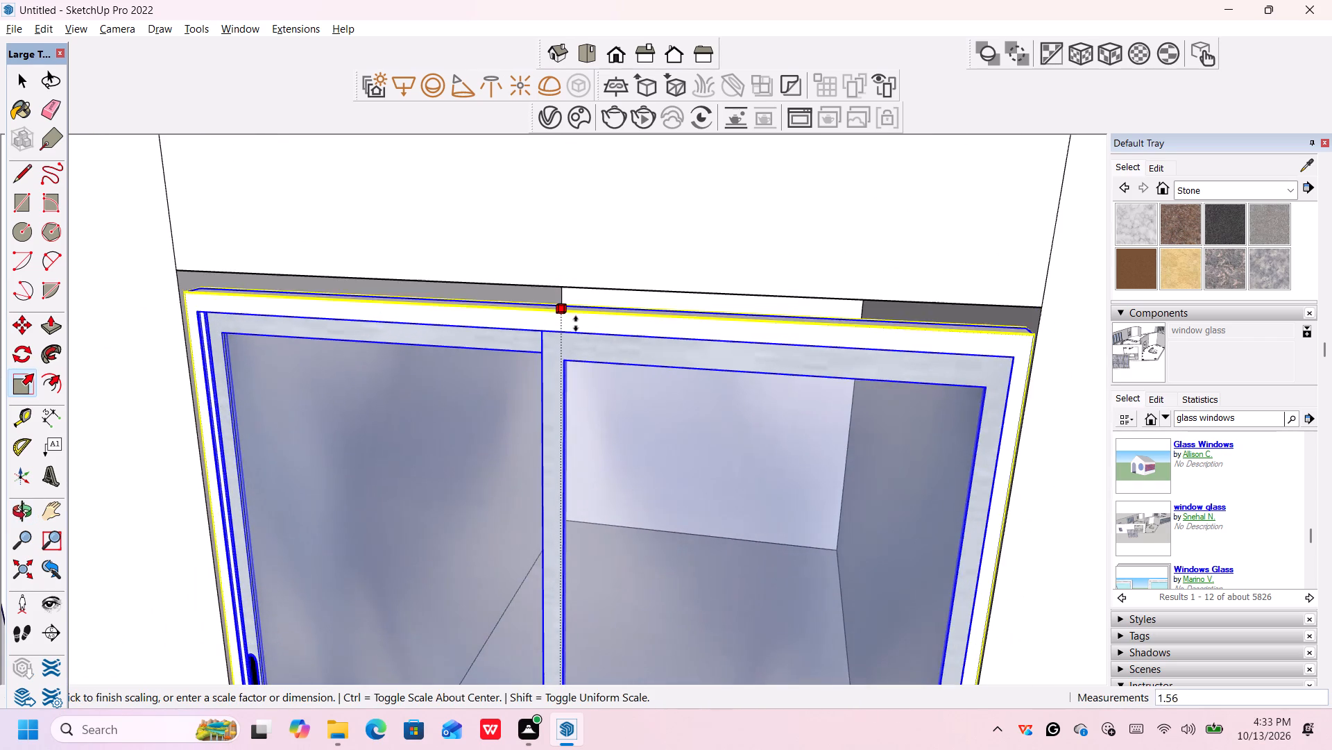
{"action": "middle_click_drag", "start_coordinate": [583, 337], "coordinate": [597, 477]}
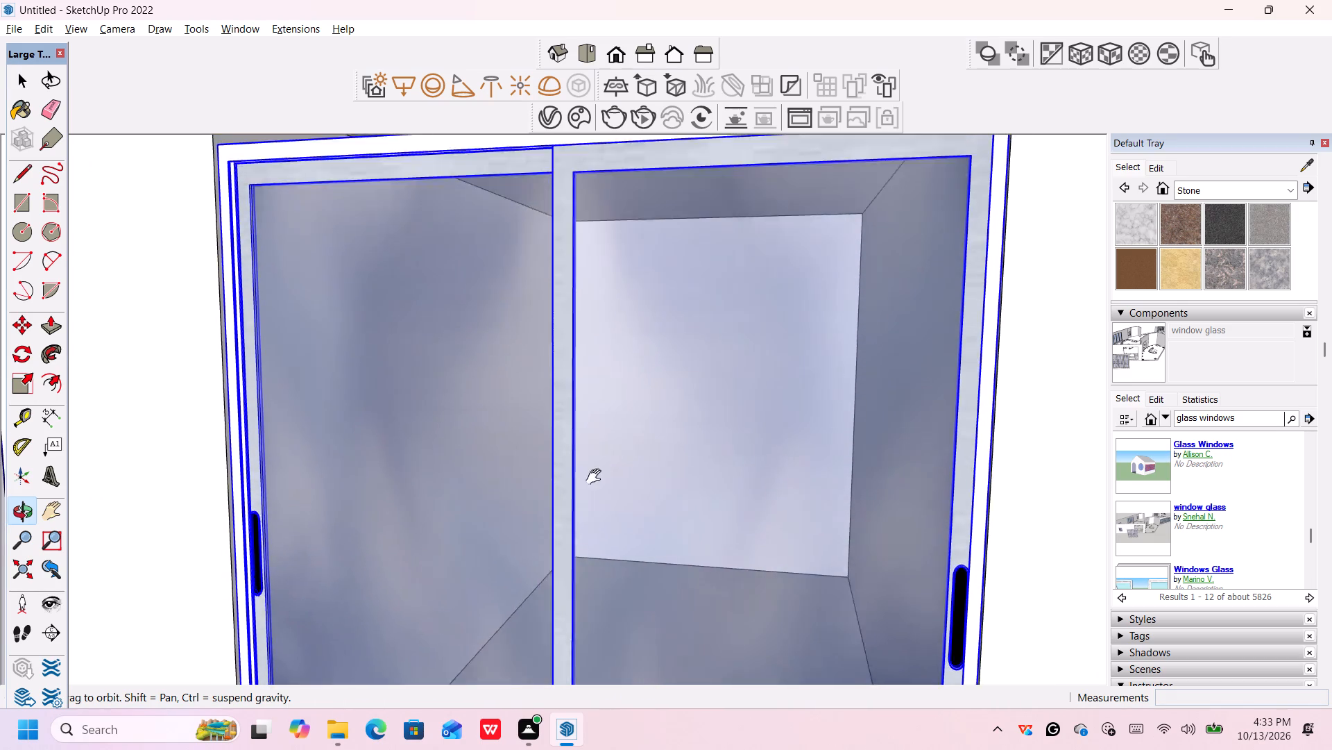
{"action": "middle_click_drag", "start_coordinate": [597, 477], "coordinate": [597, 670]}
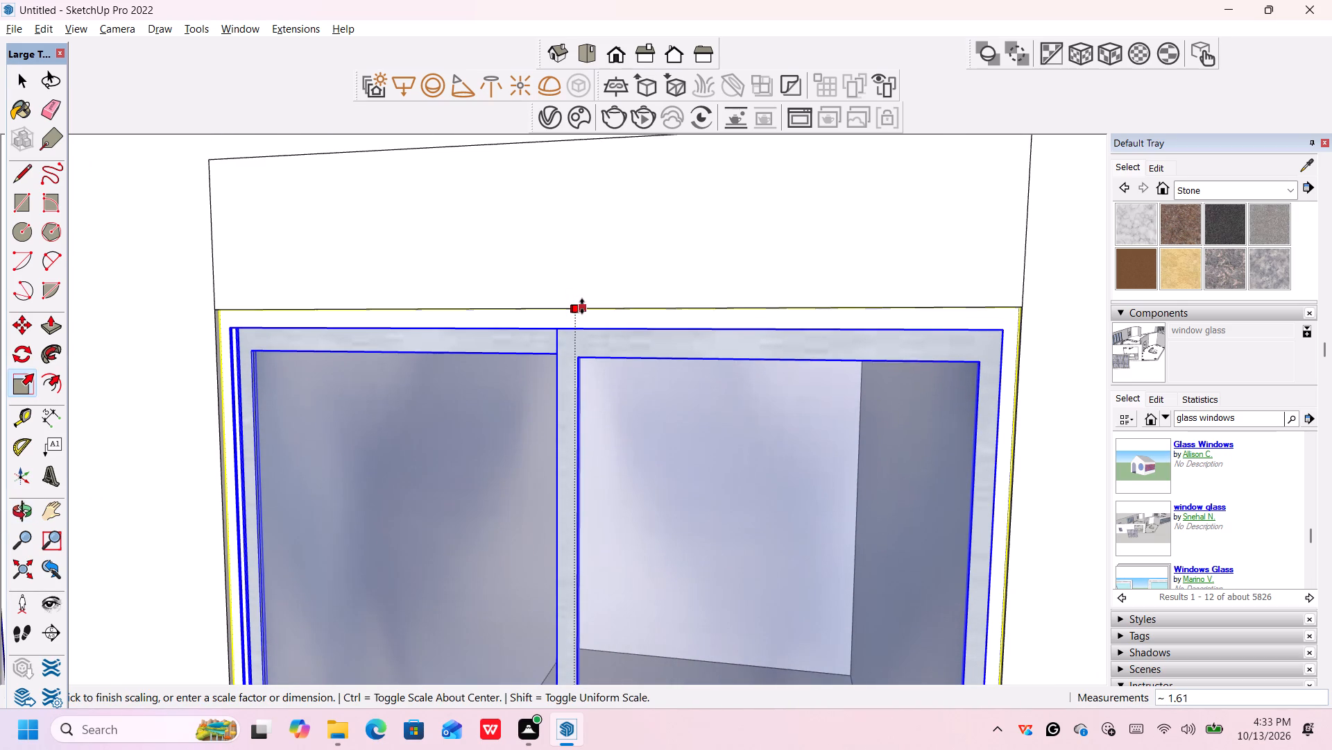
{"action": "left_click", "coordinate": [582, 306]}
Clear the selection and examine the house front with the fitted upper-floor window and the openings still without glass.
{"action": "scroll", "coordinate": [665, 362], "scroll_direction": "down", "scroll_amount": 14}
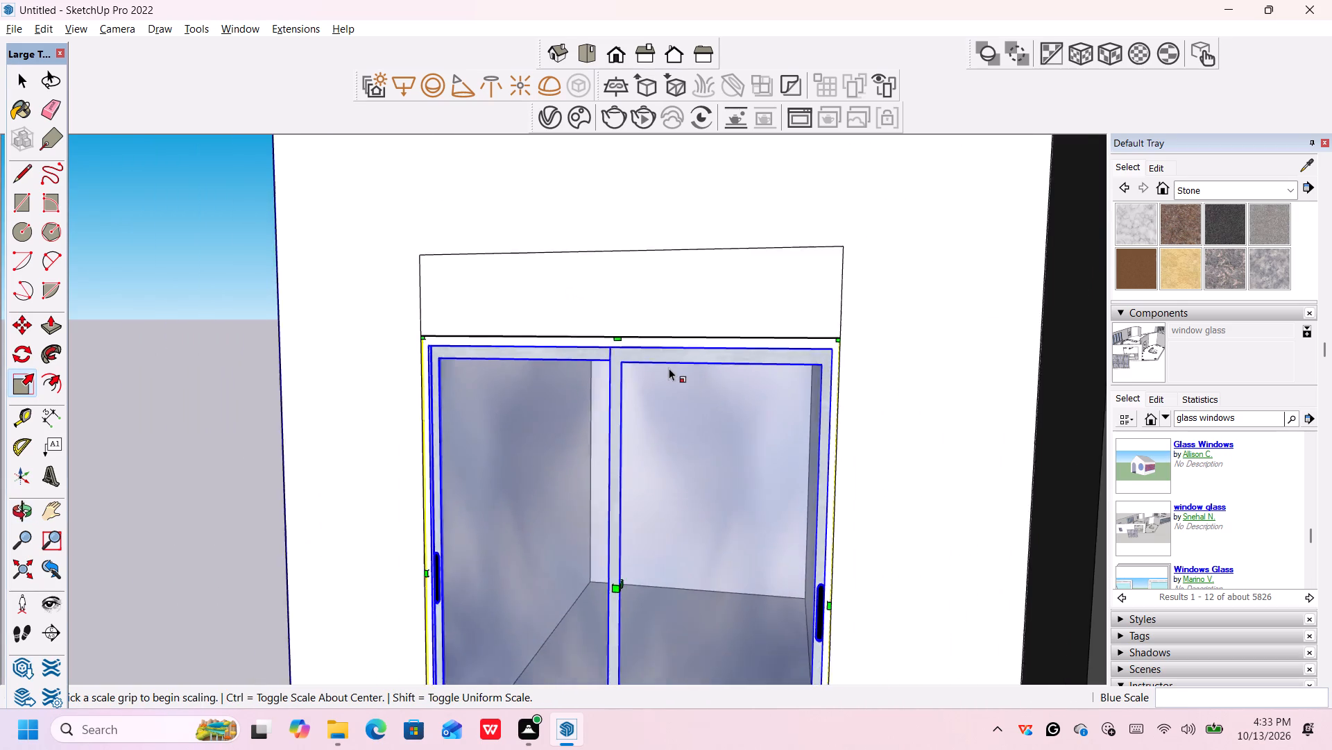
{"action": "scroll", "coordinate": [669, 368], "scroll_direction": "down", "scroll_amount": 20}
{"action": "scroll", "coordinate": [669, 368], "scroll_direction": "down", "scroll_amount": 3}
{"action": "scroll", "coordinate": [425, 524], "scroll_direction": "down", "scroll_amount": 8}
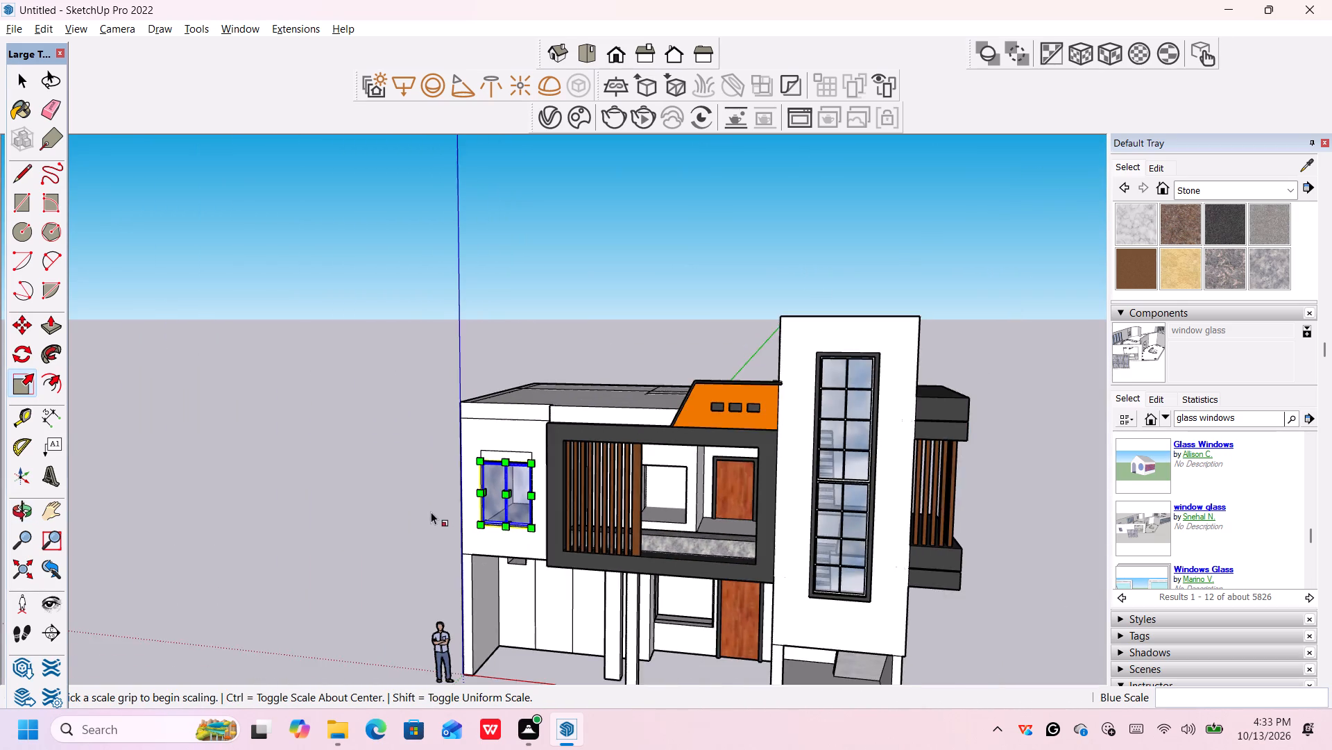
{"action": "scroll", "coordinate": [431, 513], "scroll_direction": "down", "scroll_amount": 1}
{"action": "middle_click_drag", "start_coordinate": [538, 667], "coordinate": [617, 586]}
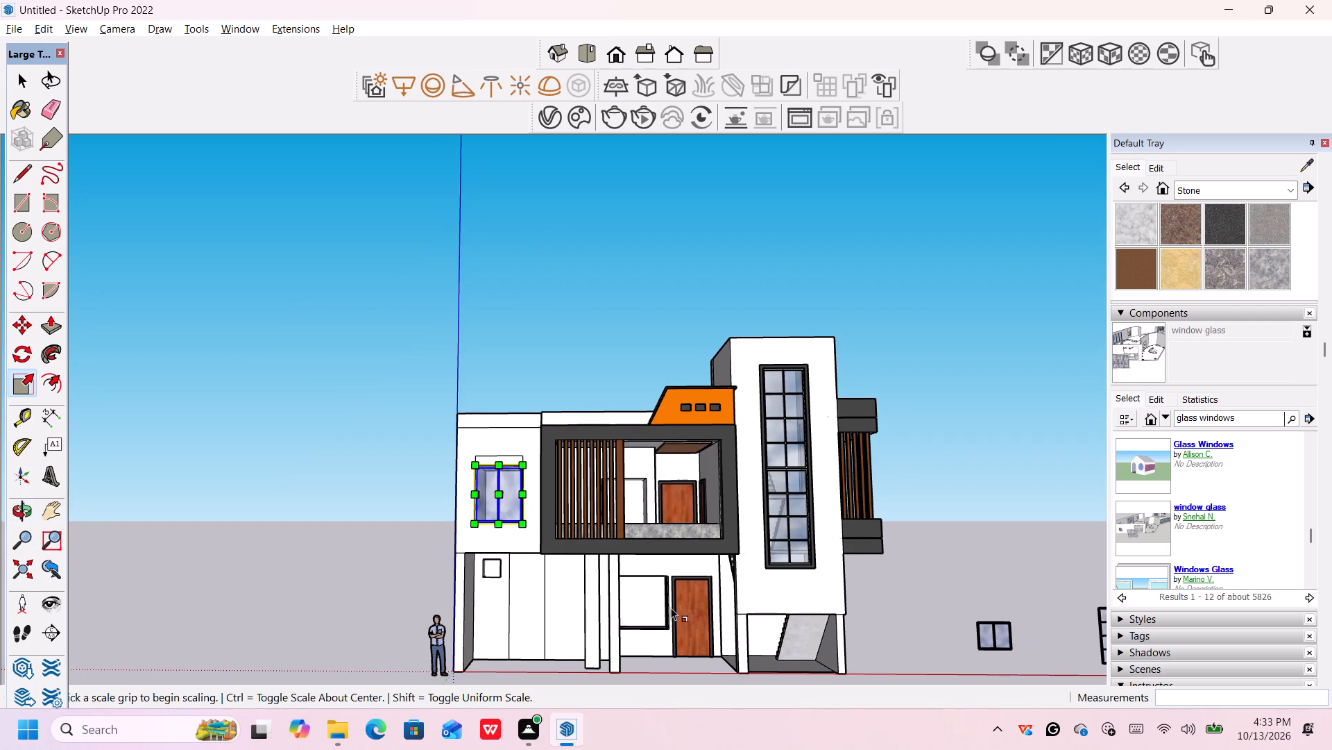
{"action": "scroll", "coordinate": [671, 608], "scroll_direction": "down", "scroll_amount": 4}
{"action": "middle_click_drag", "start_coordinate": [784, 669], "coordinate": [762, 665]}
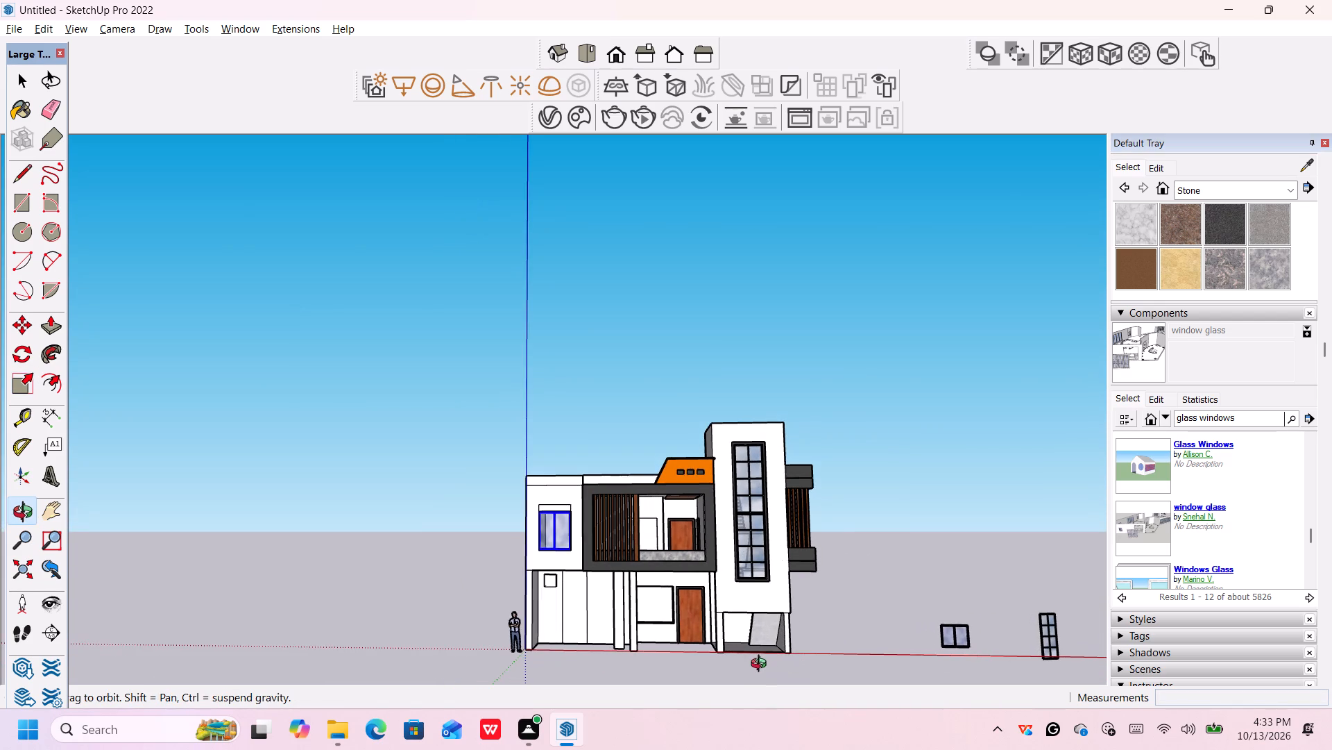
{"action": "middle_click_drag", "start_coordinate": [762, 665], "coordinate": [762, 665]}
{"action": "key", "text": "space"}
{"action": "scroll", "coordinate": [595, 642], "scroll_direction": "up", "scroll_amount": 4}
{"action": "middle_click_drag", "start_coordinate": [620, 608], "coordinate": [642, 678]}
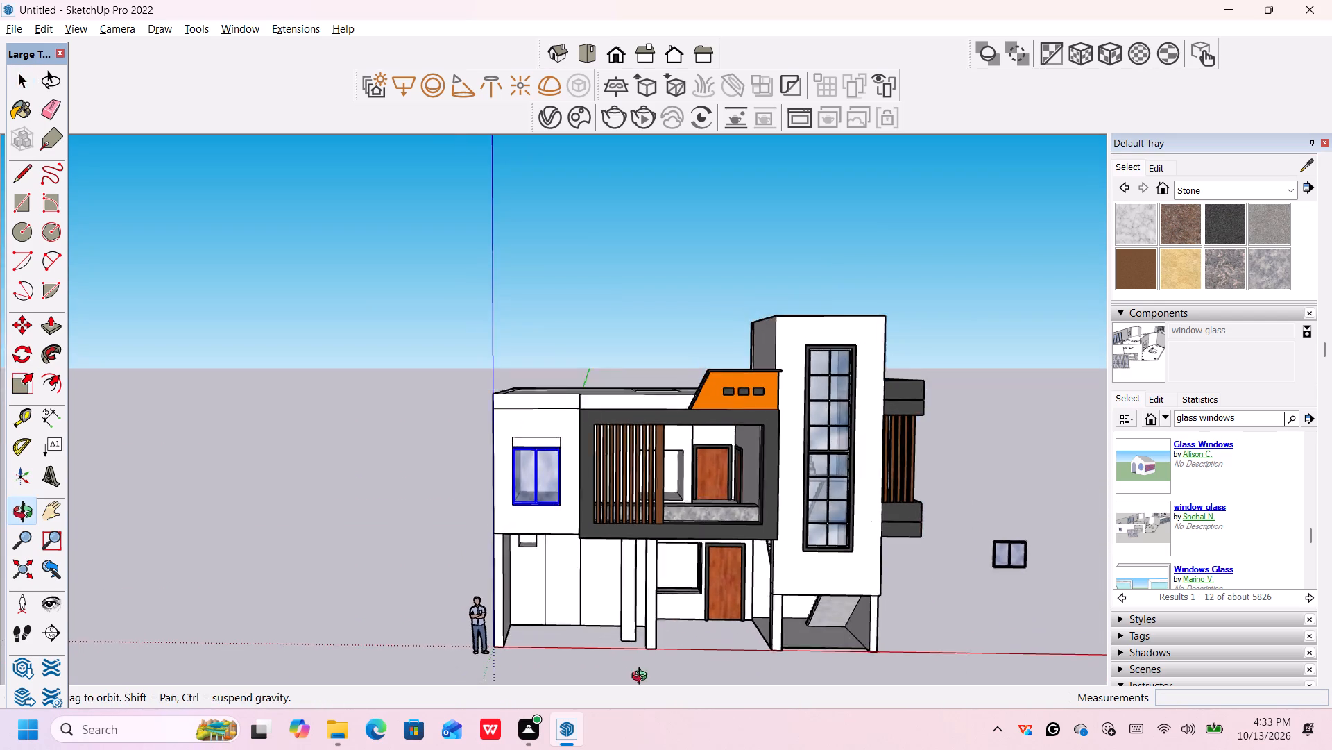
{"action": "middle_click_drag", "start_coordinate": [642, 678], "coordinate": [644, 680]}
{"action": "scroll", "coordinate": [644, 680], "scroll_direction": "down", "scroll_amount": 1}
{"action": "scroll", "coordinate": [643, 674], "scroll_direction": "up", "scroll_amount": 1}
{"action": "left_click", "coordinate": [639, 666]}
{"action": "scroll", "coordinate": [518, 578], "scroll_direction": "up", "scroll_amount": 4}
{"action": "middle_click_drag", "start_coordinate": [551, 565], "coordinate": [547, 539]}
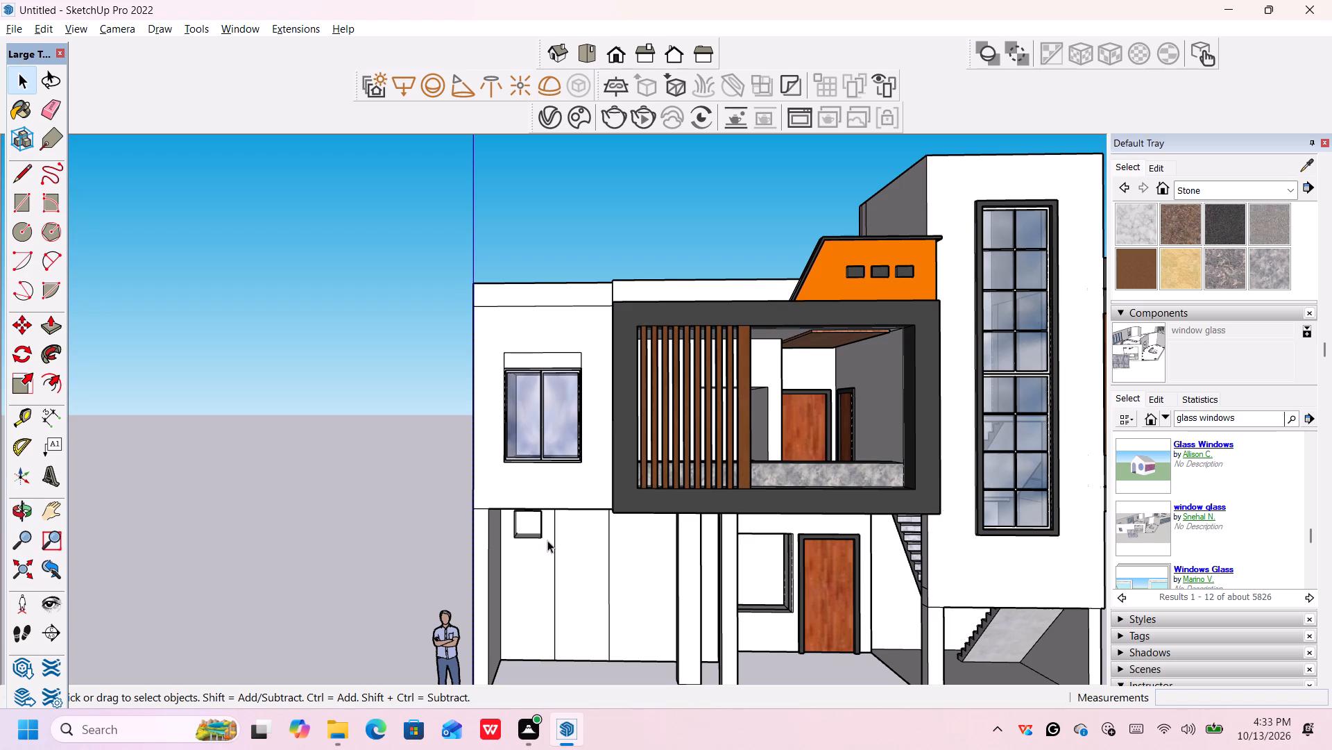
{"action": "scroll", "coordinate": [569, 448], "scroll_direction": "up", "scroll_amount": 2}
{"action": "middle_click_drag", "start_coordinate": [582, 459], "coordinate": [554, 463]}
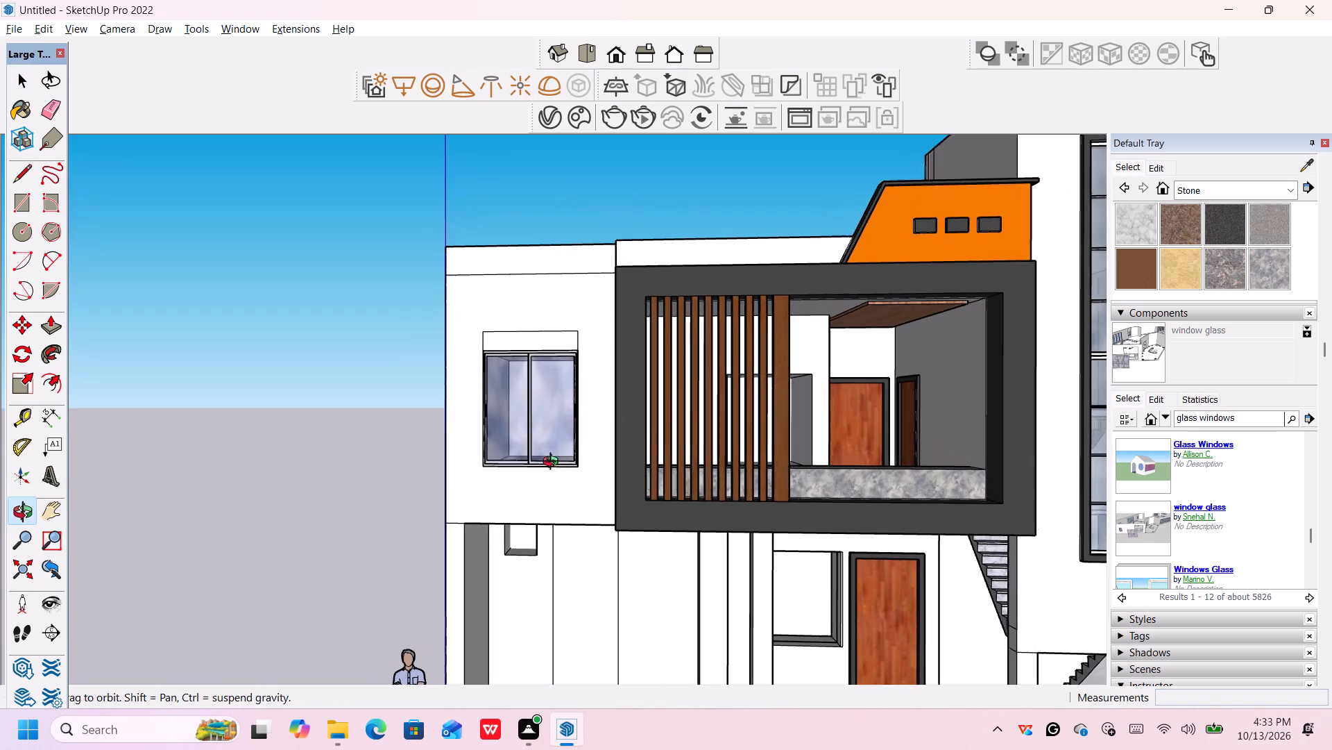
{"action": "middle_click_drag", "start_coordinate": [554, 463], "coordinate": [566, 485]}
Insert the Maxim-ar (aberta e fechada) model from the Windows Glass collection on the ground beside the house.
{"action": "scroll", "coordinate": [1113, 515], "scroll_direction": "down", "scroll_amount": 3}
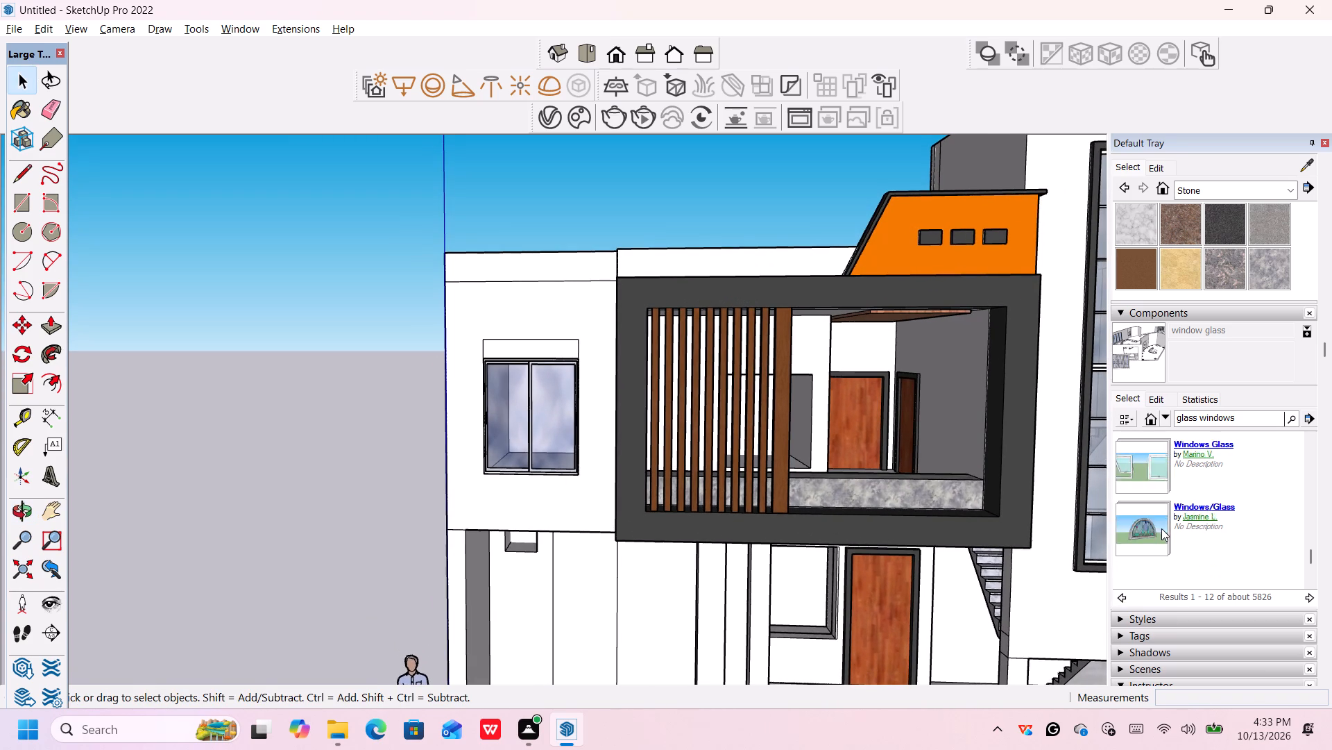
{"action": "scroll", "coordinate": [1161, 528], "scroll_direction": "down", "scroll_amount": 1}
{"action": "scroll", "coordinate": [1161, 529], "scroll_direction": "up", "scroll_amount": 3}
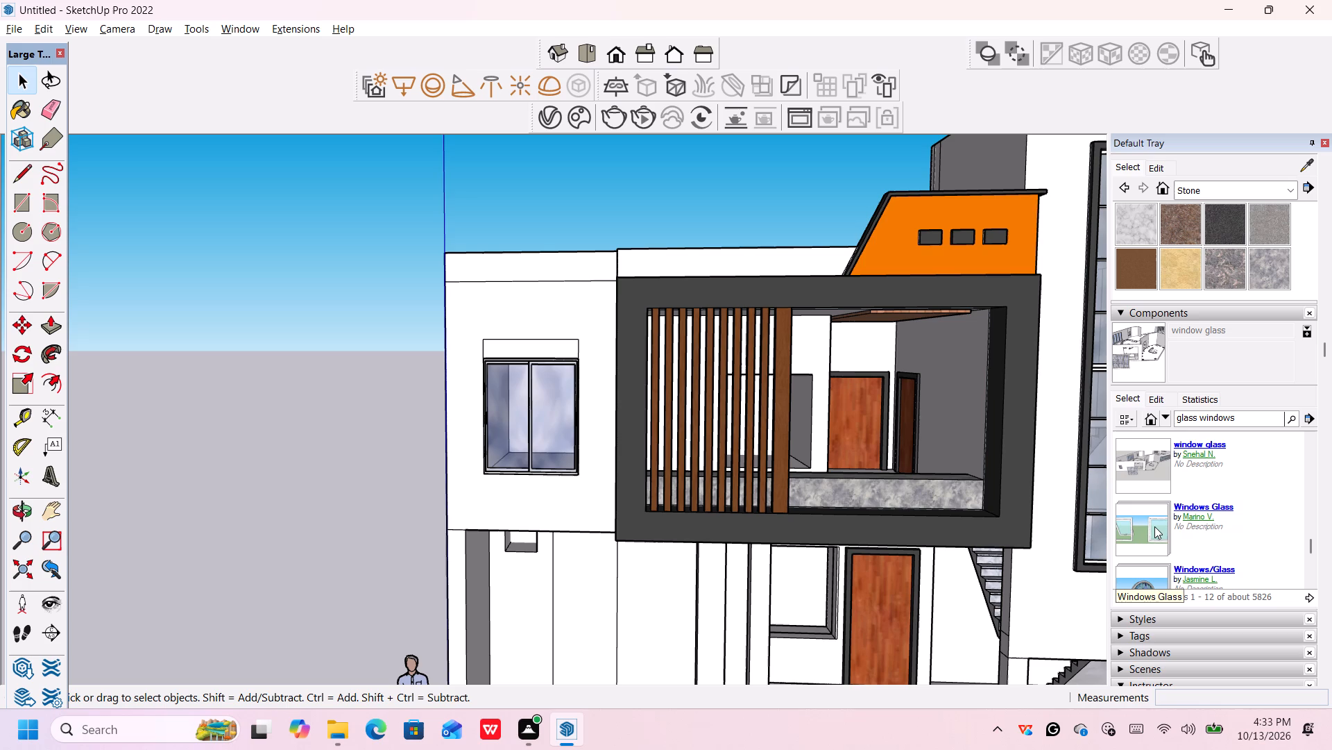
{"action": "left_click", "coordinate": [1155, 527]}
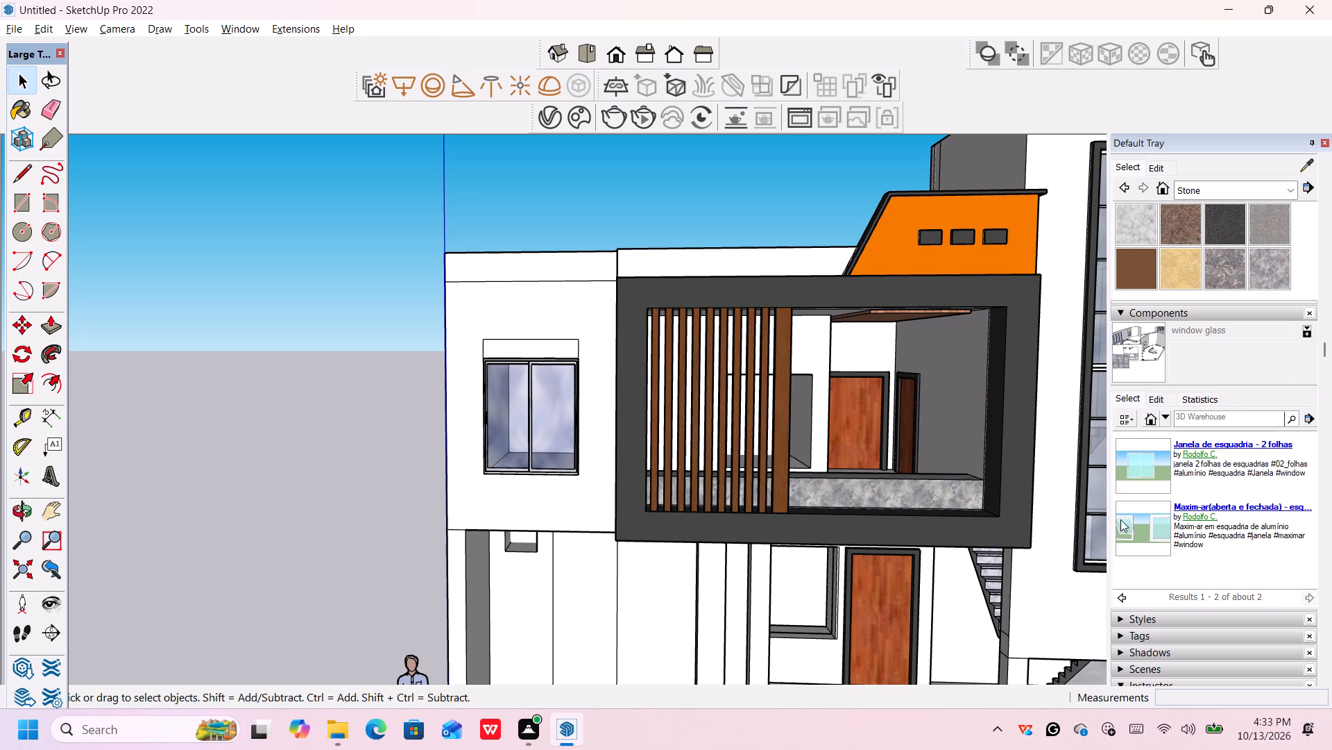
{"action": "left_click", "coordinate": [1141, 524]}
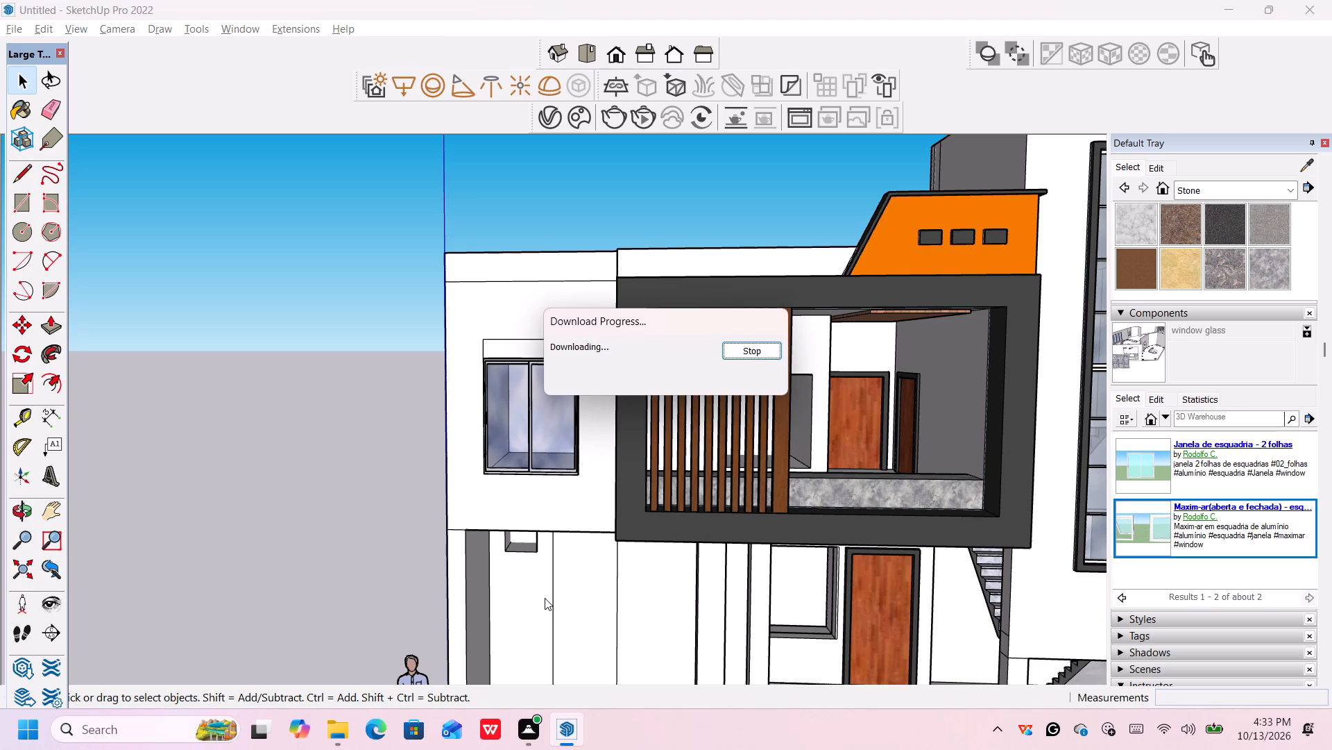
{"action": "left_click", "coordinate": [351, 622]}
Explode the inserted Maxim-ar component into its separate open and closed windows.
{"action": "scroll", "coordinate": [267, 592], "scroll_direction": "up", "scroll_amount": 7}
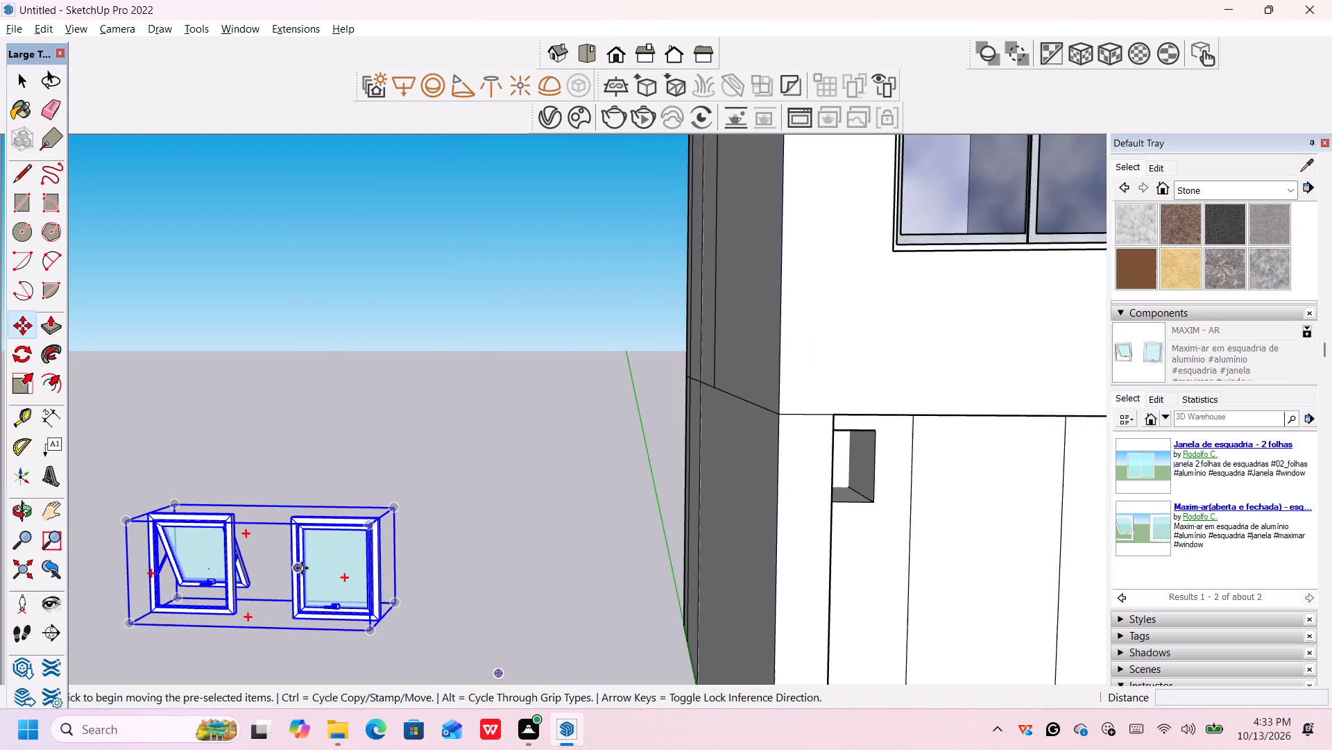
{"action": "right_click", "coordinate": [302, 568]}
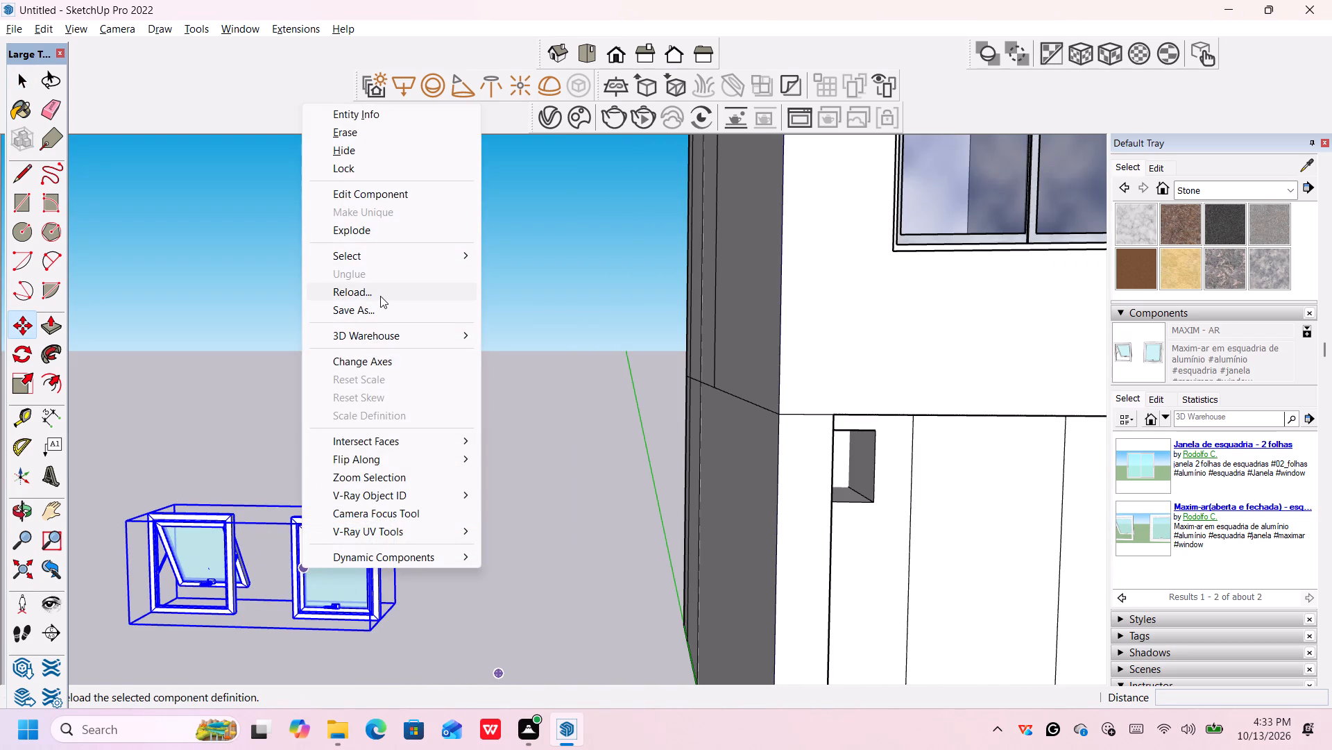
{"action": "left_click", "coordinate": [395, 234]}
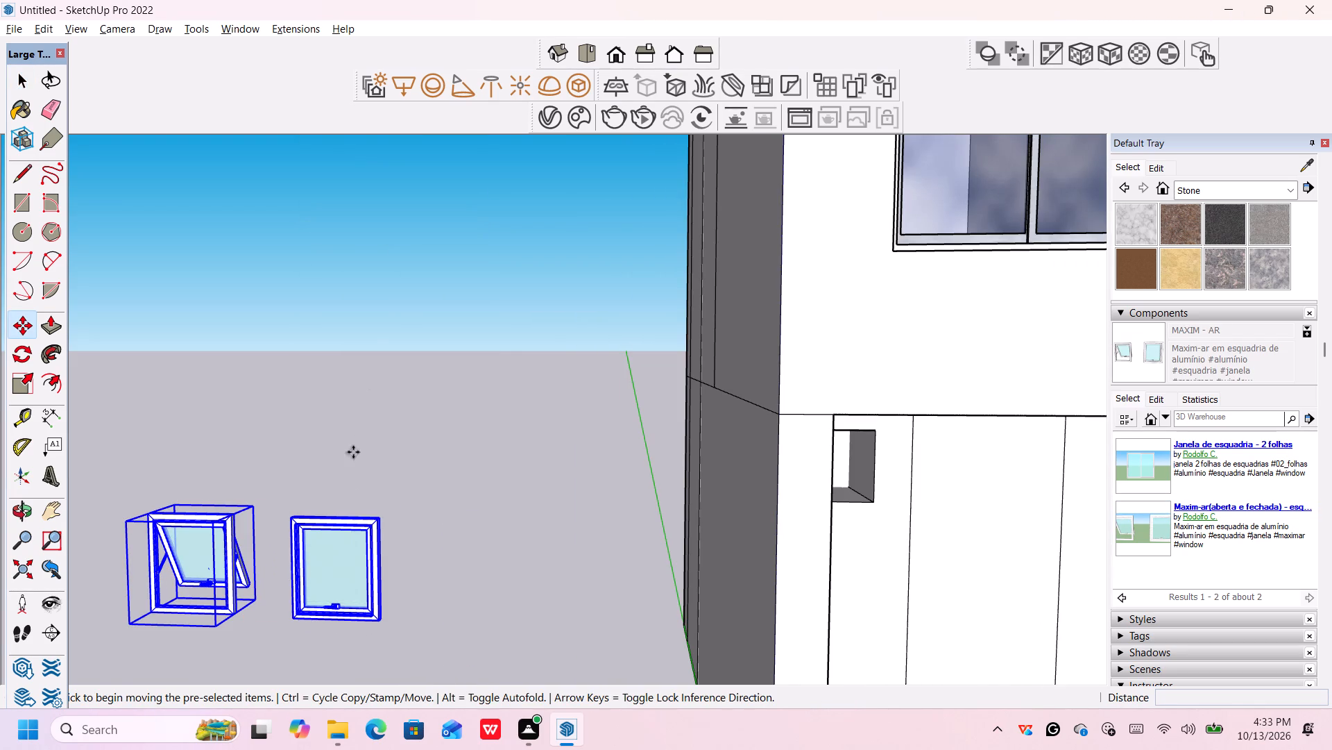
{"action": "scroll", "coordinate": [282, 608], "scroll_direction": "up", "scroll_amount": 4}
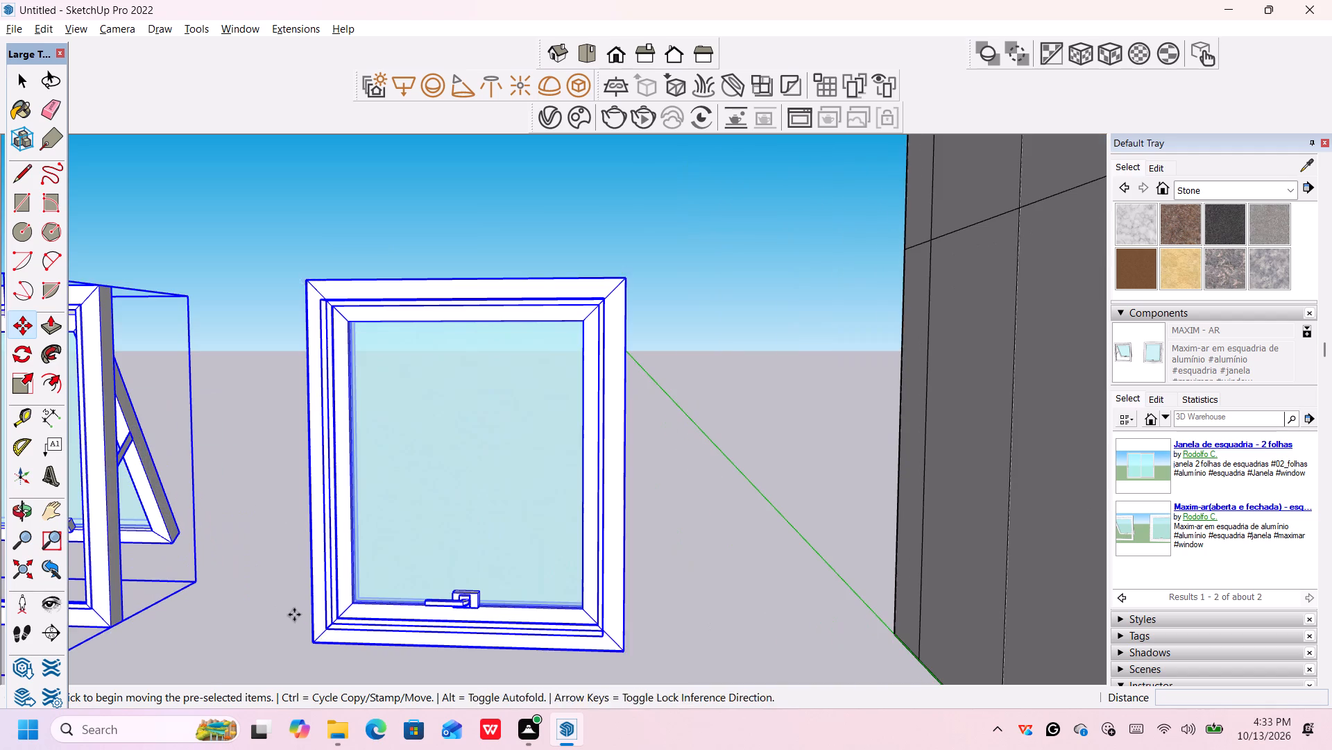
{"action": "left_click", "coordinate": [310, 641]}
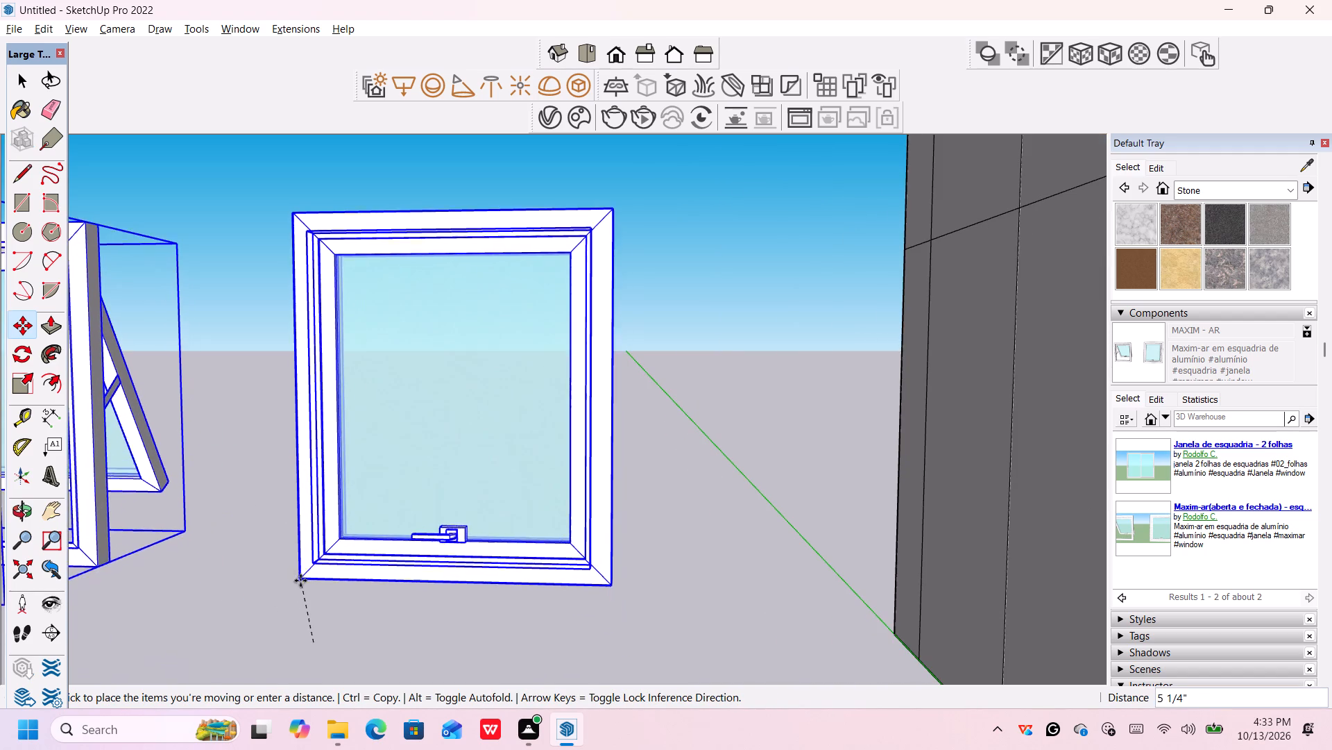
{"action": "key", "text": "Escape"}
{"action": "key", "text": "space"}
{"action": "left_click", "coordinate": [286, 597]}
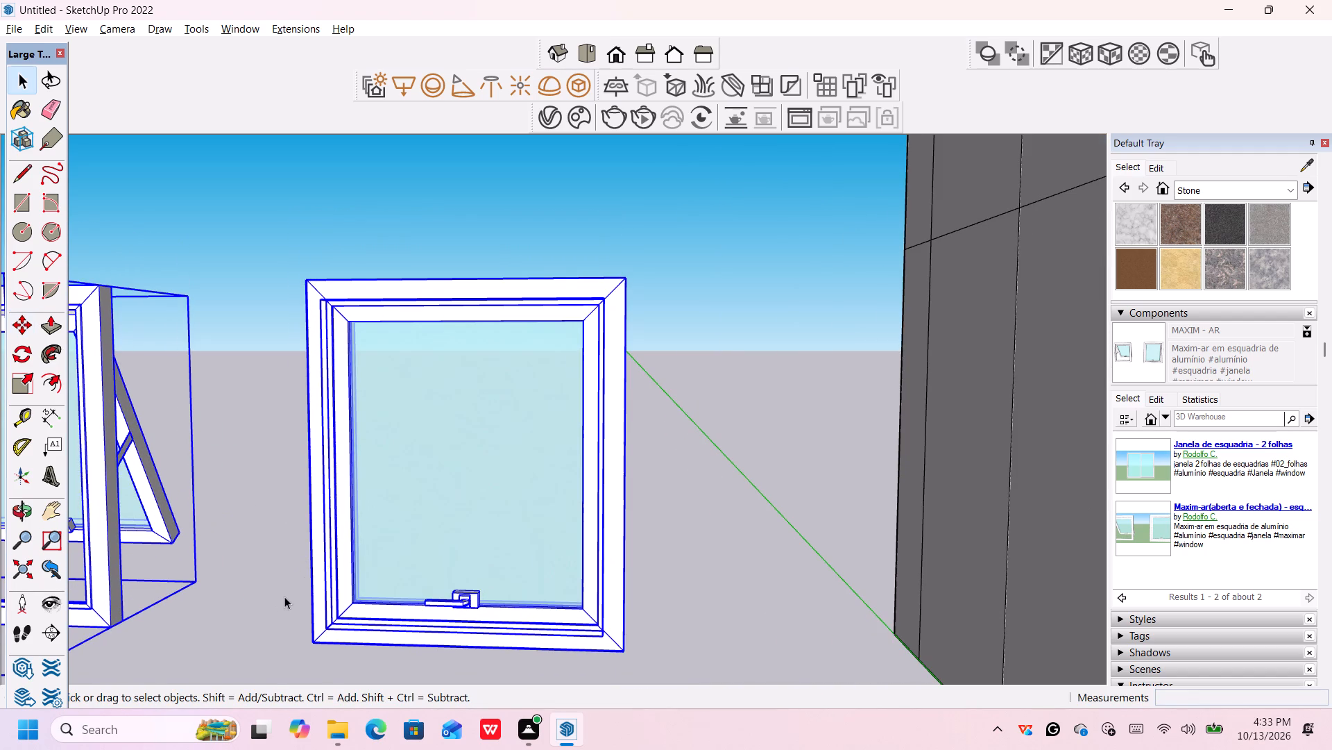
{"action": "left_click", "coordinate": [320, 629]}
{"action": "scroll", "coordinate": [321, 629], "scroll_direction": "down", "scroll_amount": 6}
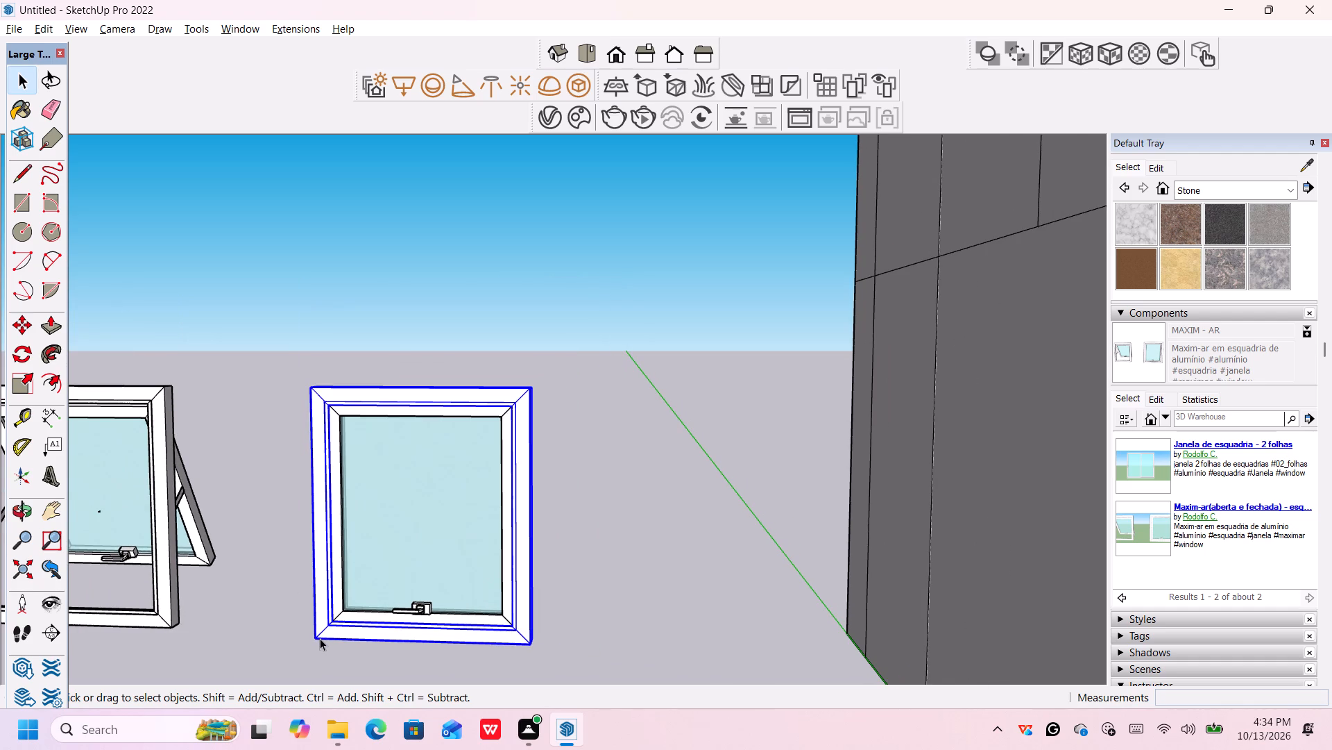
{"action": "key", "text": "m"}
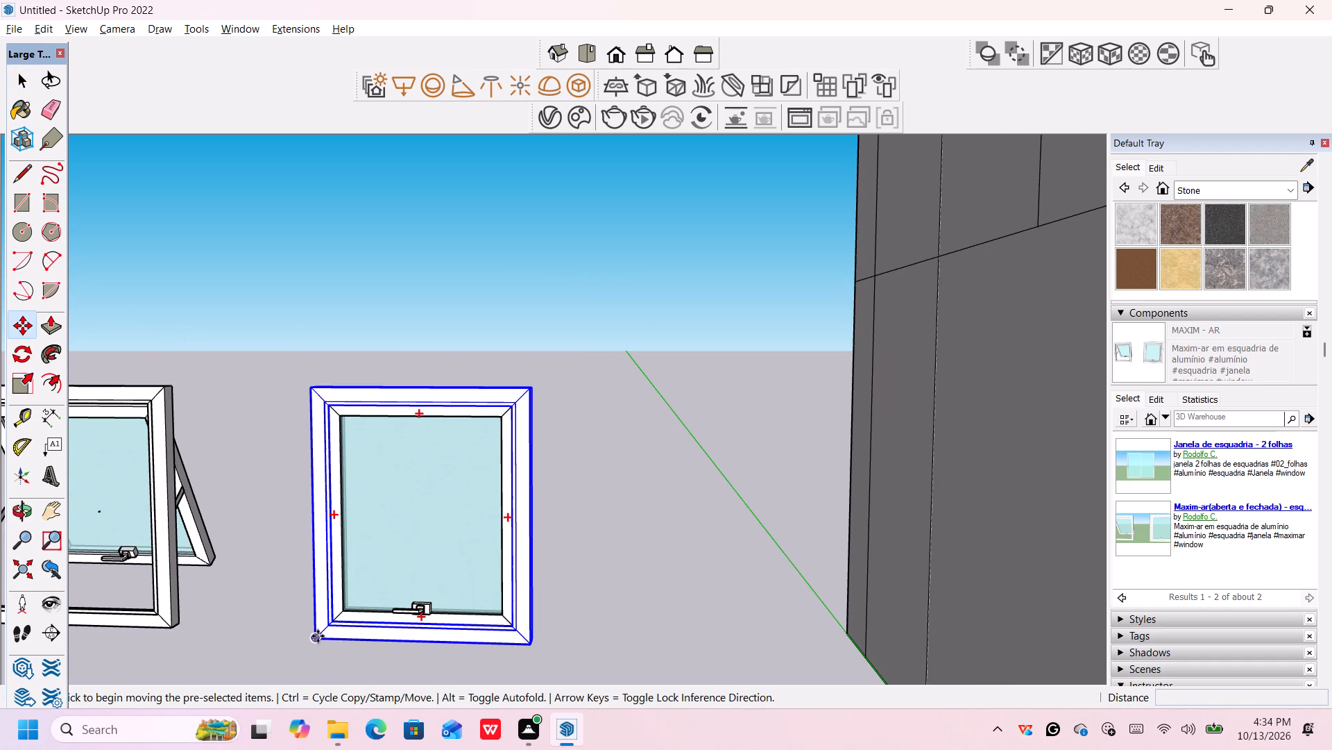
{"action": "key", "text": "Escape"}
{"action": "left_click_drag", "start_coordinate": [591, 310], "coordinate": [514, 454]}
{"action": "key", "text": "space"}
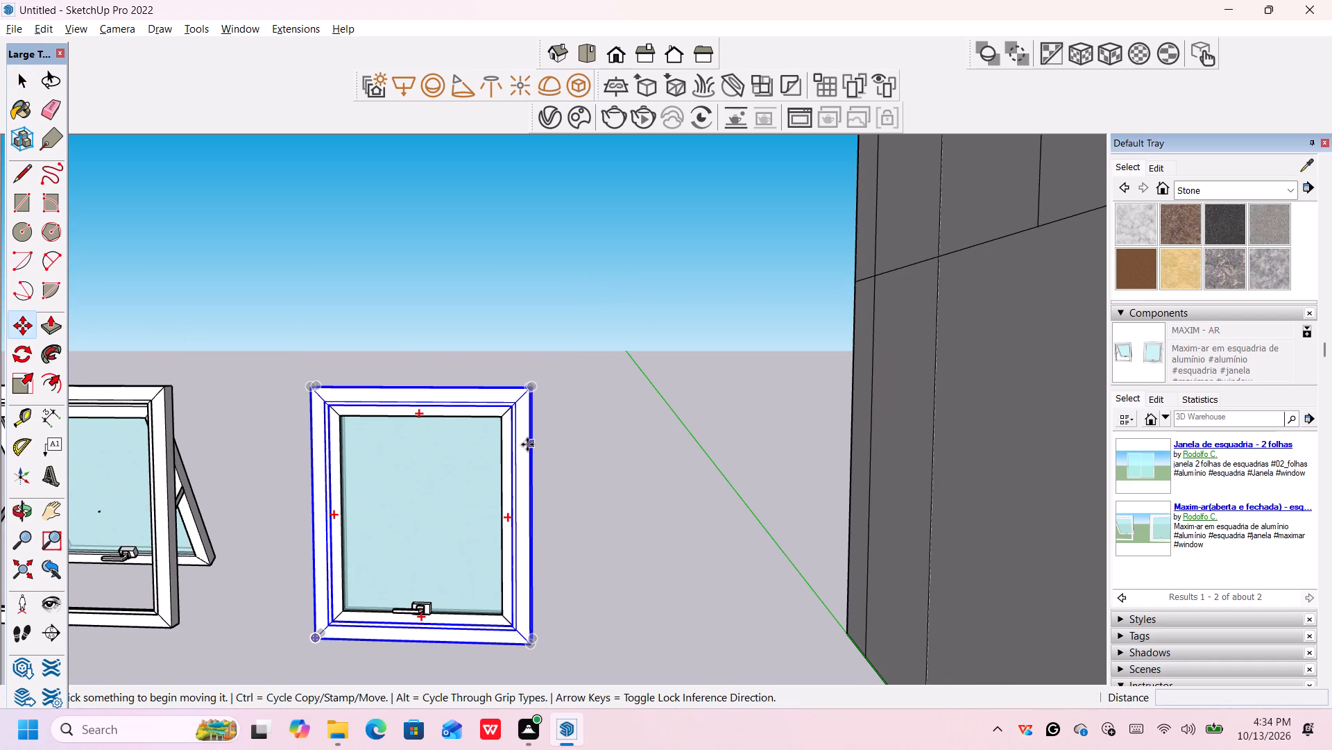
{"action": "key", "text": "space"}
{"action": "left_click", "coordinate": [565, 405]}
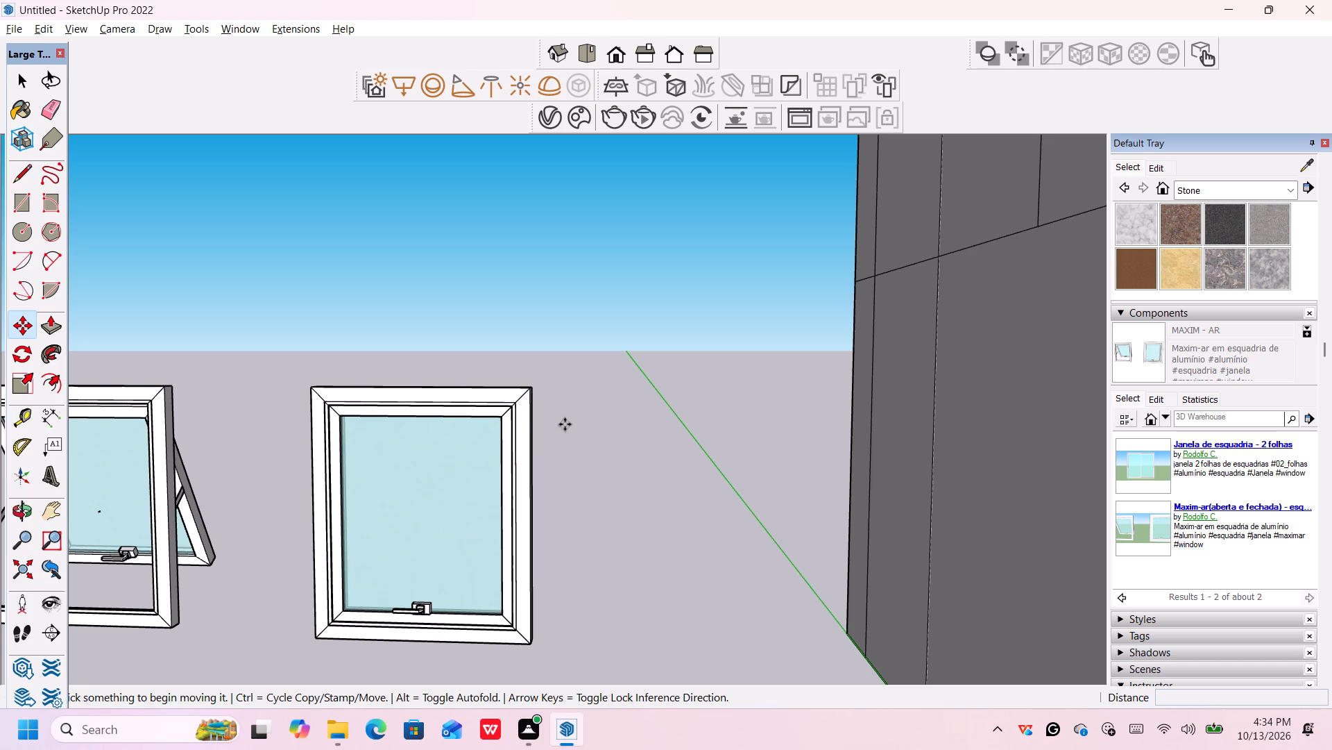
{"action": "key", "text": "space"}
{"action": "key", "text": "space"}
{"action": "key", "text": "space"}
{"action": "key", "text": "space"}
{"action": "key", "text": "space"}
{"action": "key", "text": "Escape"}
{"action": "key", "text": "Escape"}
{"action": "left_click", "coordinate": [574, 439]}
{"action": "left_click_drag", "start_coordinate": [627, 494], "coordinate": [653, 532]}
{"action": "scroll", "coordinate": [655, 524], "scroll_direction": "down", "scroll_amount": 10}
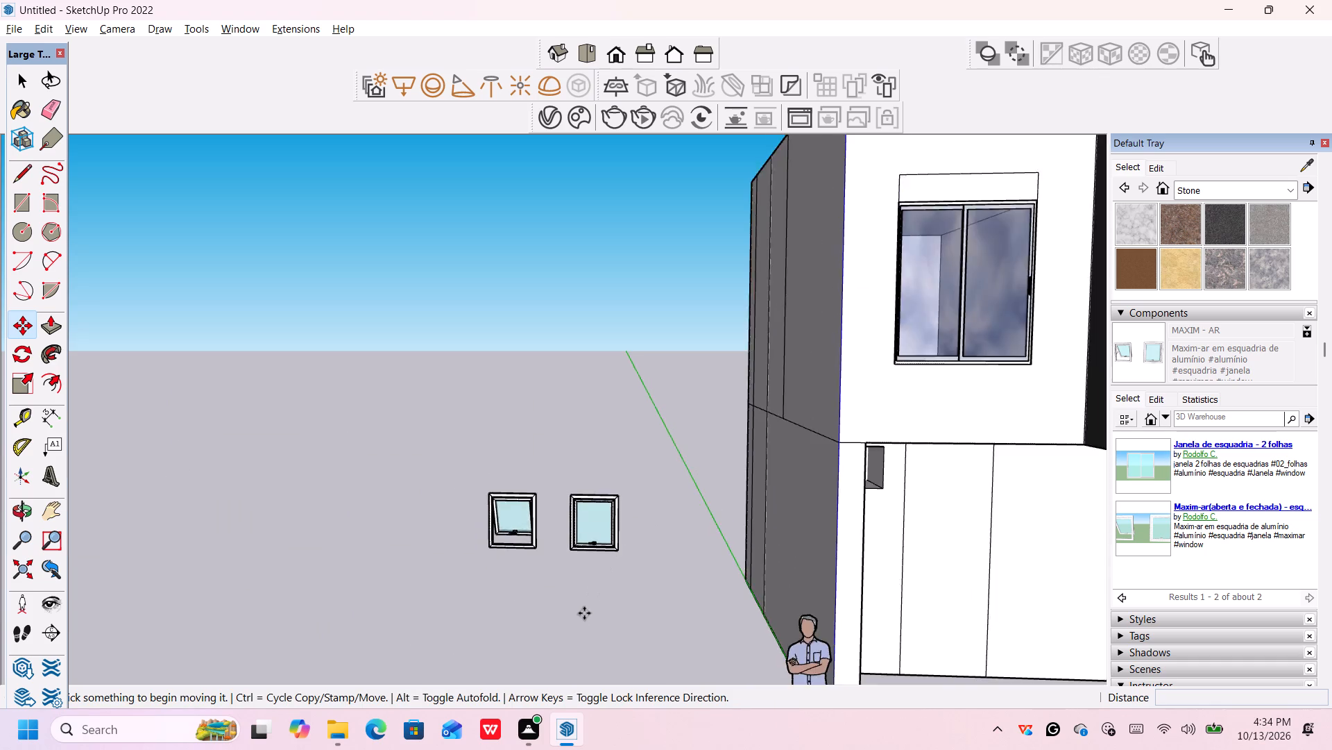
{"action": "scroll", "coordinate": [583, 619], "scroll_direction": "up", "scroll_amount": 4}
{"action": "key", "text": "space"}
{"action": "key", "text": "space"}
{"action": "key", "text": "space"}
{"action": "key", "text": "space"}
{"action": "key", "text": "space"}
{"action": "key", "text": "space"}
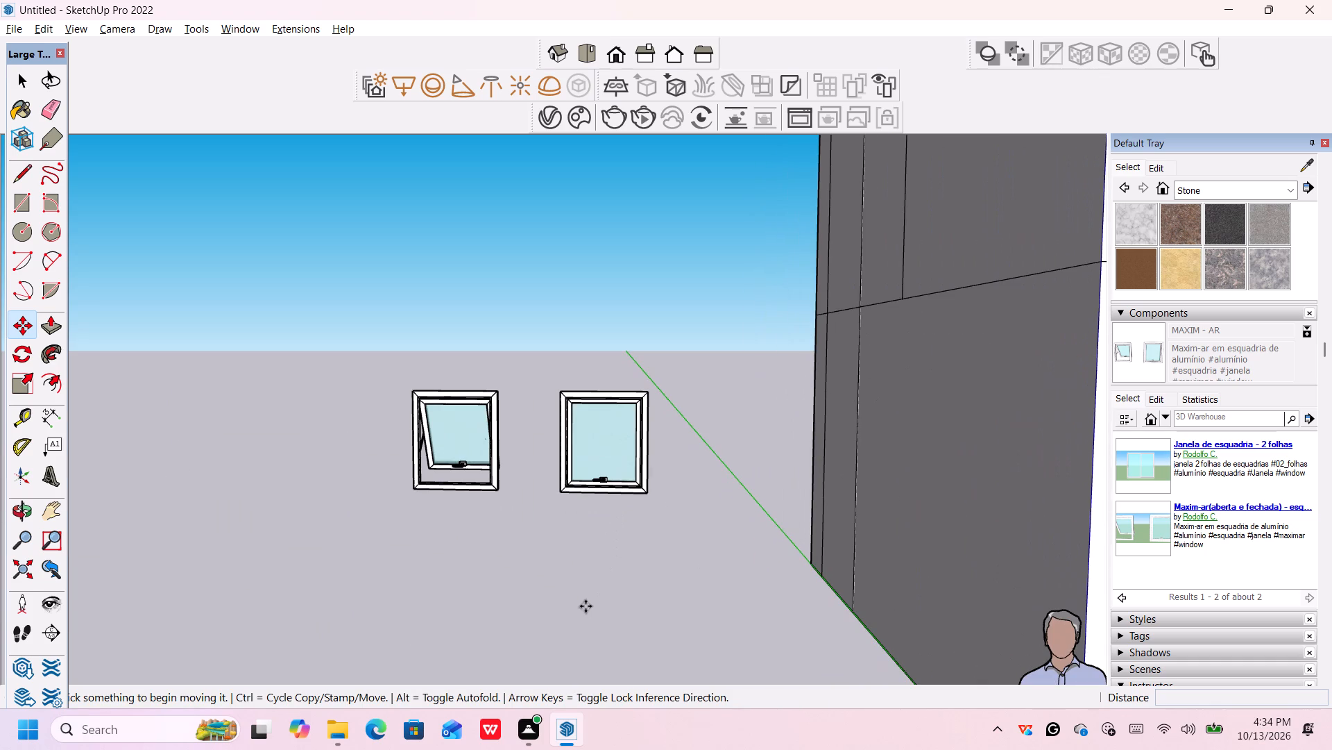
Select all parts of the closed Maxim-ar window standing beside the house and make them one group.
{"action": "key", "text": "space"}
{"action": "scroll", "coordinate": [567, 549], "scroll_direction": "up", "scroll_amount": 4}
{"action": "left_click", "coordinate": [567, 547]}
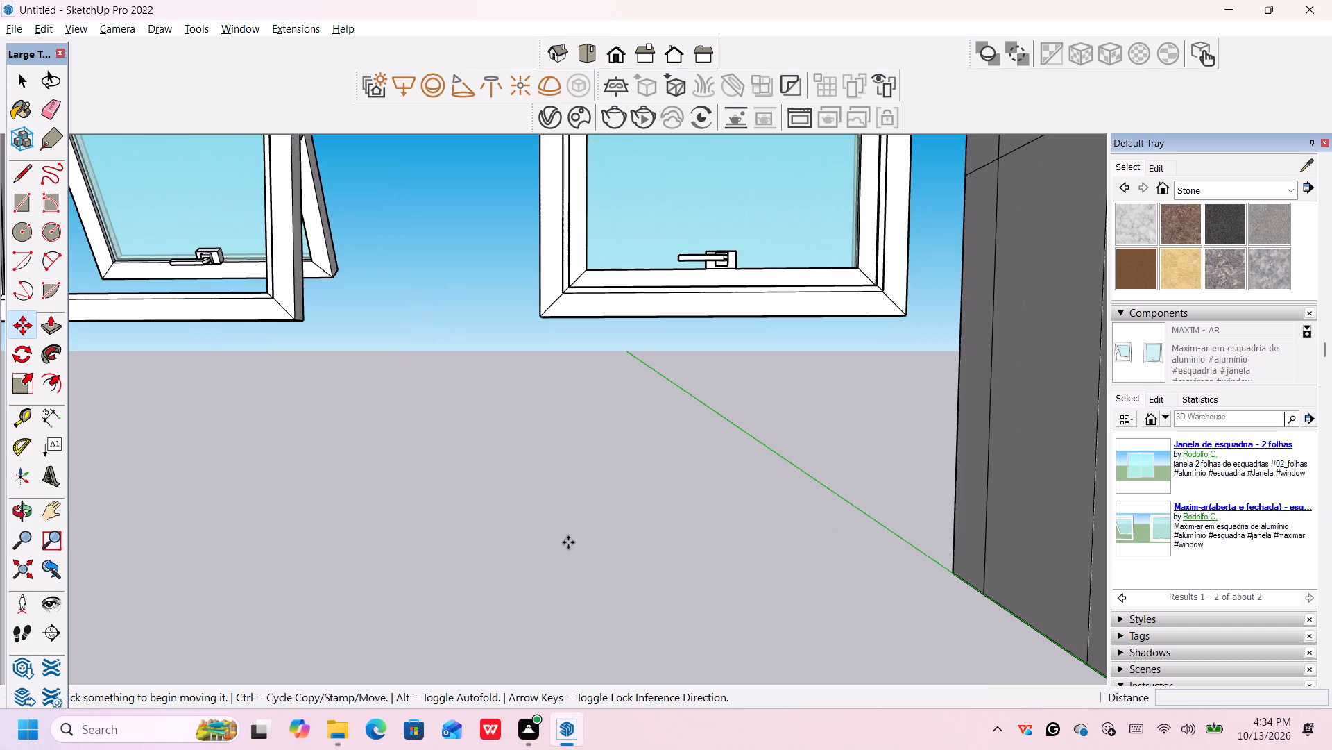
{"action": "scroll", "coordinate": [568, 542], "scroll_direction": "down", "scroll_amount": 14}
{"action": "left_click", "coordinate": [664, 426]}
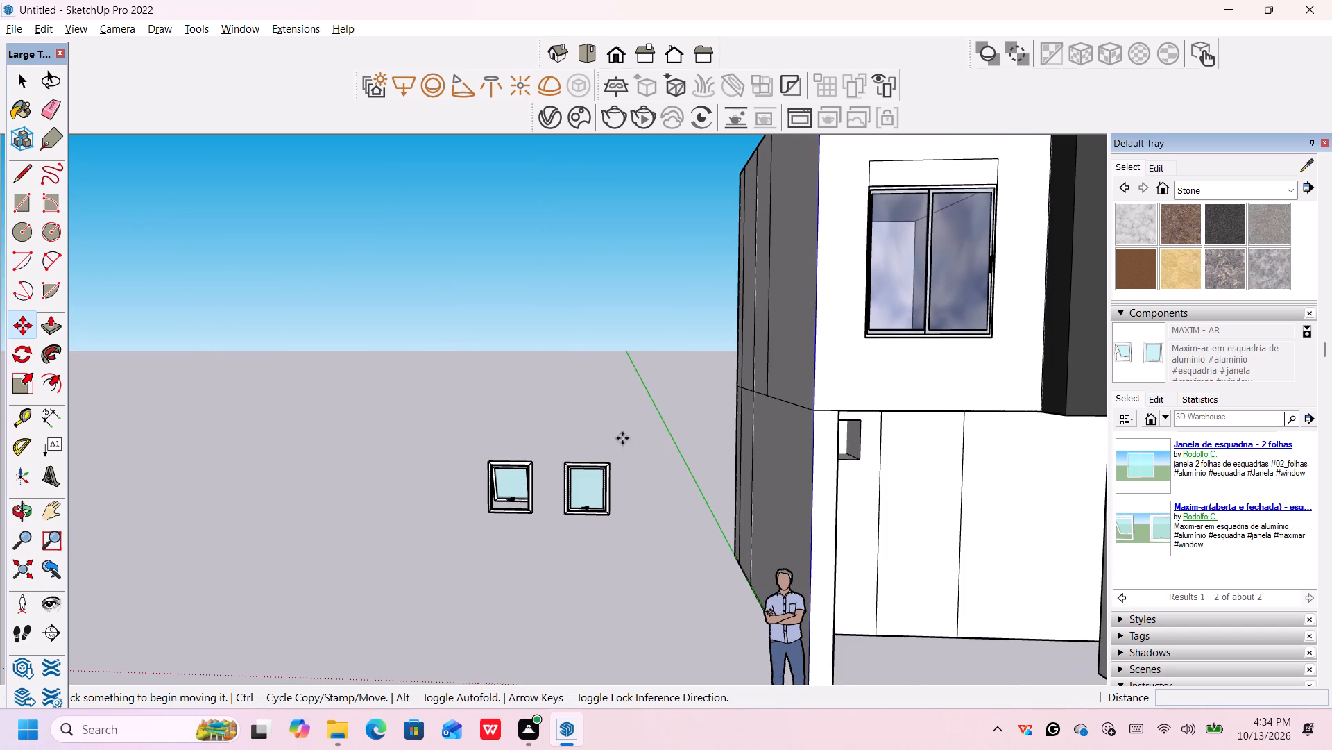
{"action": "left_click", "coordinate": [599, 467]}
{"action": "key", "text": "space"}
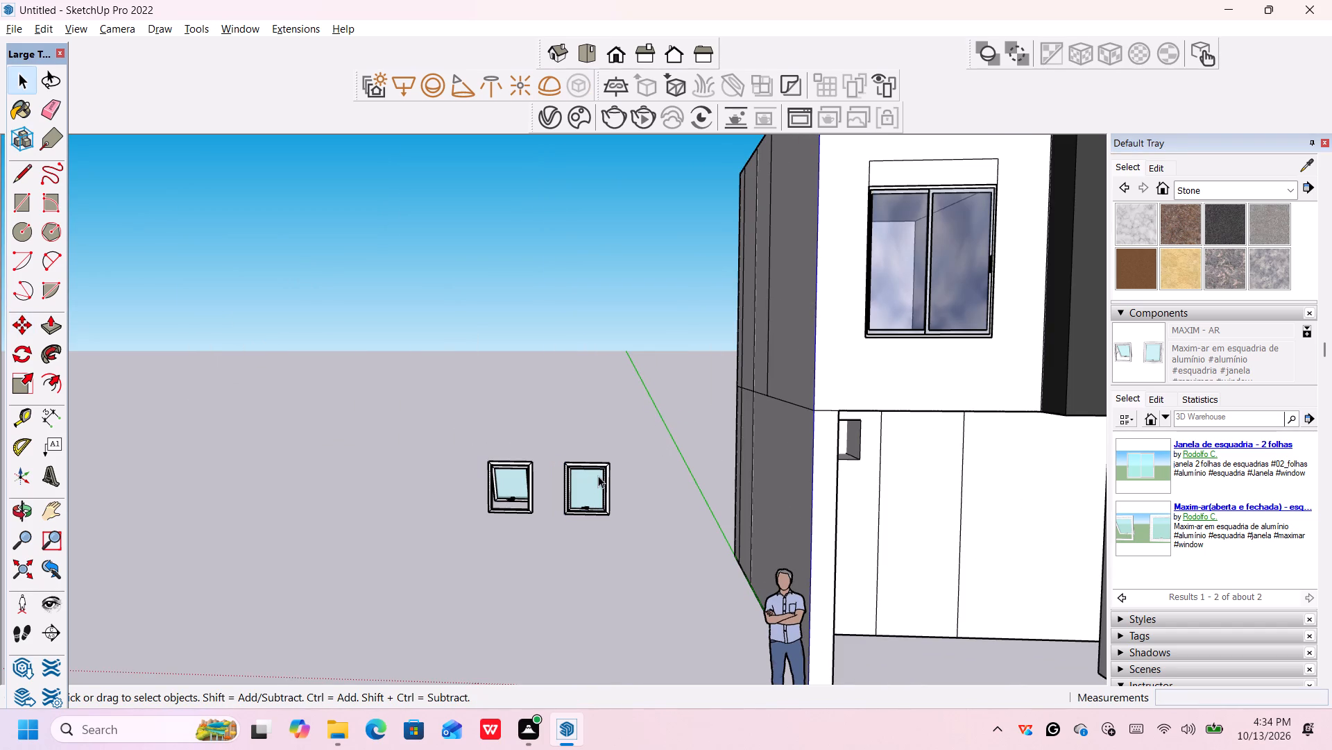
{"action": "scroll", "coordinate": [567, 499], "scroll_direction": "up", "scroll_amount": 14}
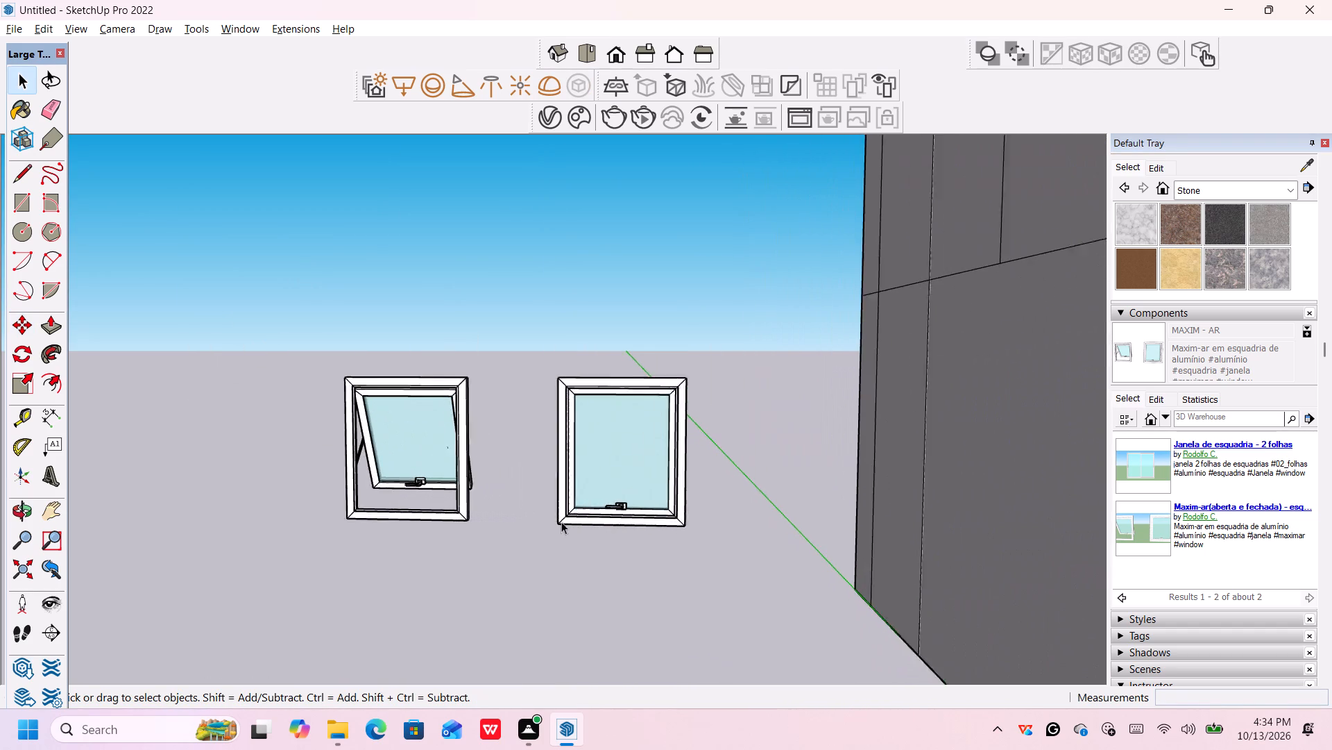
{"action": "scroll", "coordinate": [561, 522], "scroll_direction": "up", "scroll_amount": 6}
{"action": "middle_click_drag", "start_coordinate": [567, 517], "coordinate": [557, 553]}
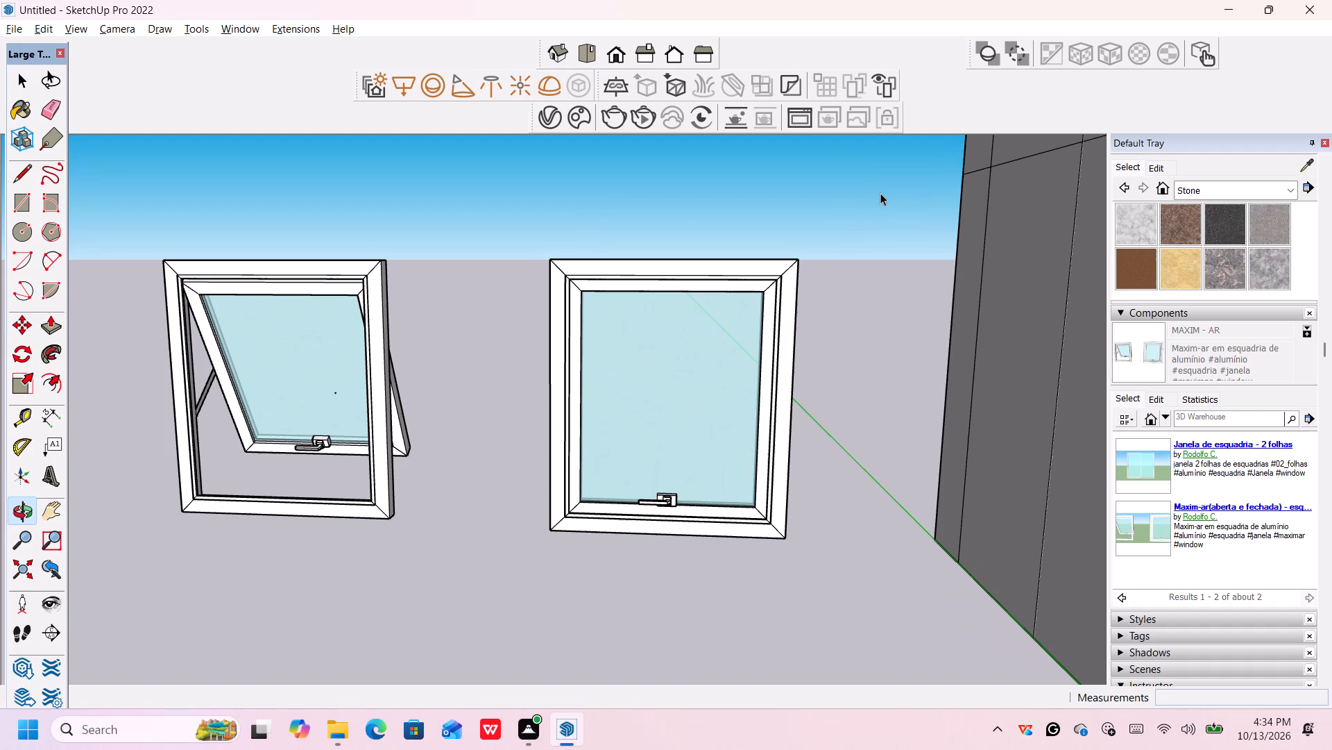
{"action": "left_click_drag", "start_coordinate": [878, 195], "coordinate": [526, 562]}
{"action": "right_click", "coordinate": [567, 469]}
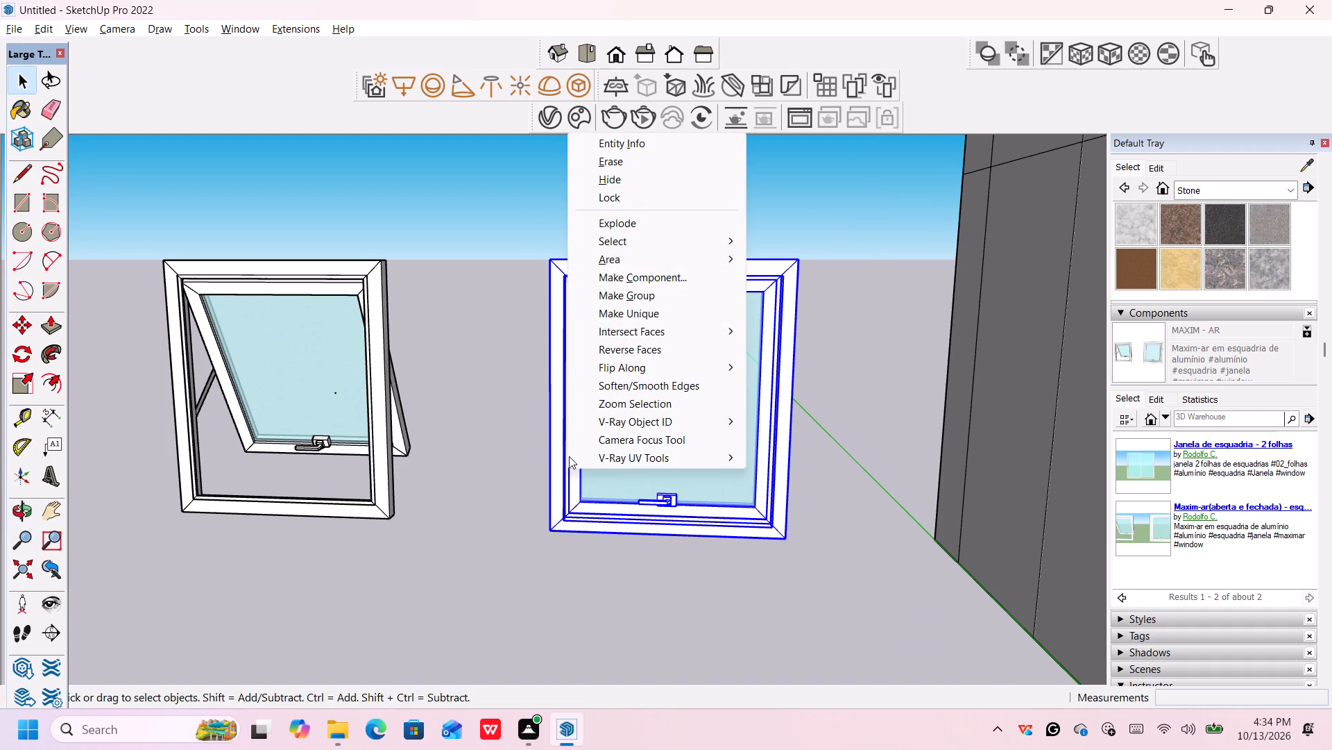
{"action": "left_click", "coordinate": [658, 299]}
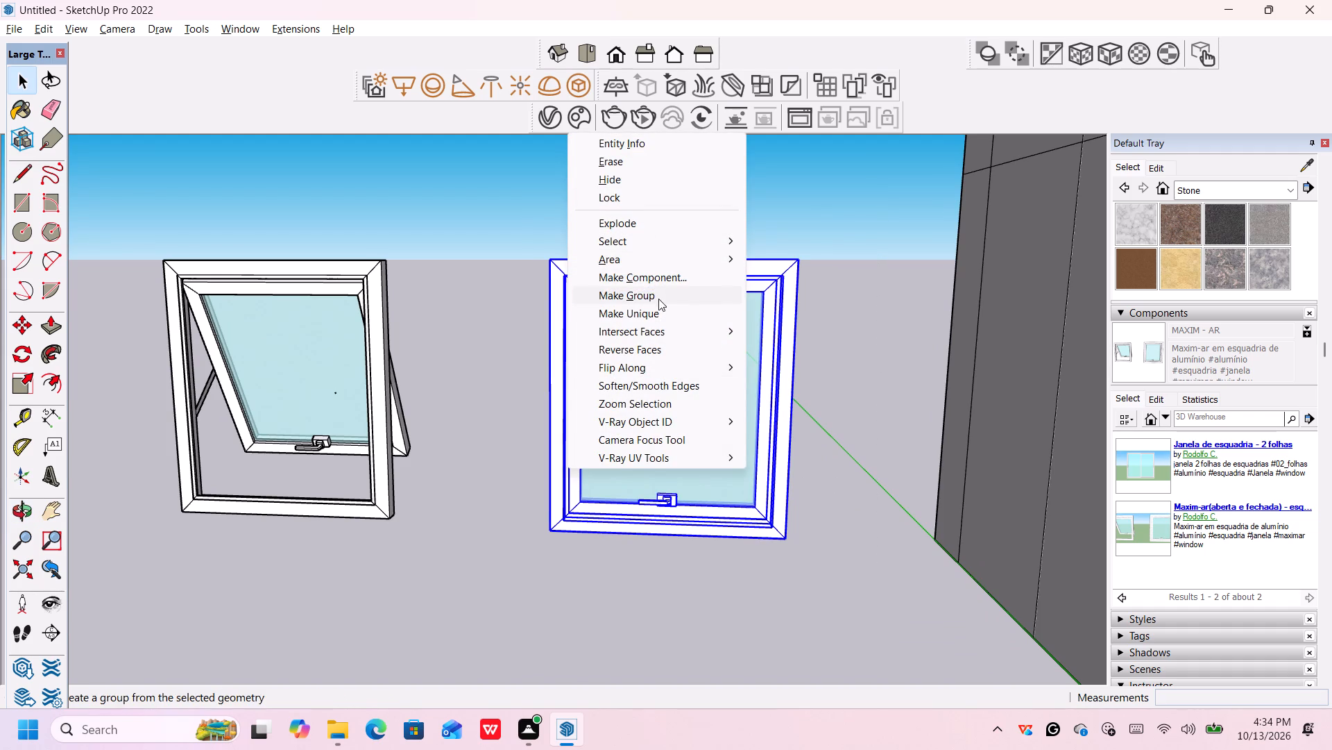
Copy the grouped closed window by its lower outer corner into the matching lower corner of the small ground-floor opening.
{"action": "scroll", "coordinate": [551, 533], "scroll_direction": "up", "scroll_amount": 4}
{"action": "scroll", "coordinate": [552, 533], "scroll_direction": "down", "scroll_amount": 1}
{"action": "scroll", "coordinate": [552, 533], "scroll_direction": "up", "scroll_amount": 3}
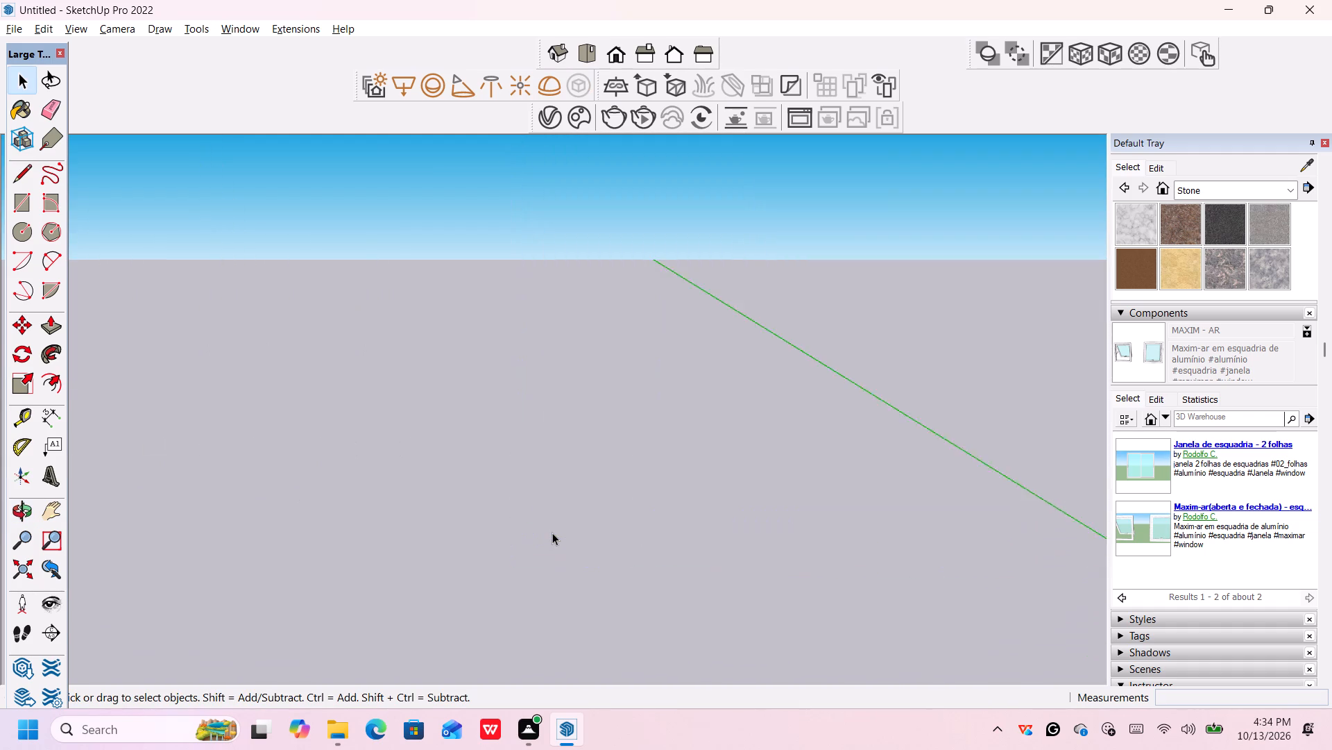
{"action": "scroll", "coordinate": [552, 533], "scroll_direction": "up", "scroll_amount": 2}
{"action": "scroll", "coordinate": [552, 532], "scroll_direction": "down", "scroll_amount": 6}
{"action": "scroll", "coordinate": [552, 531], "scroll_direction": "up", "scroll_amount": 2}
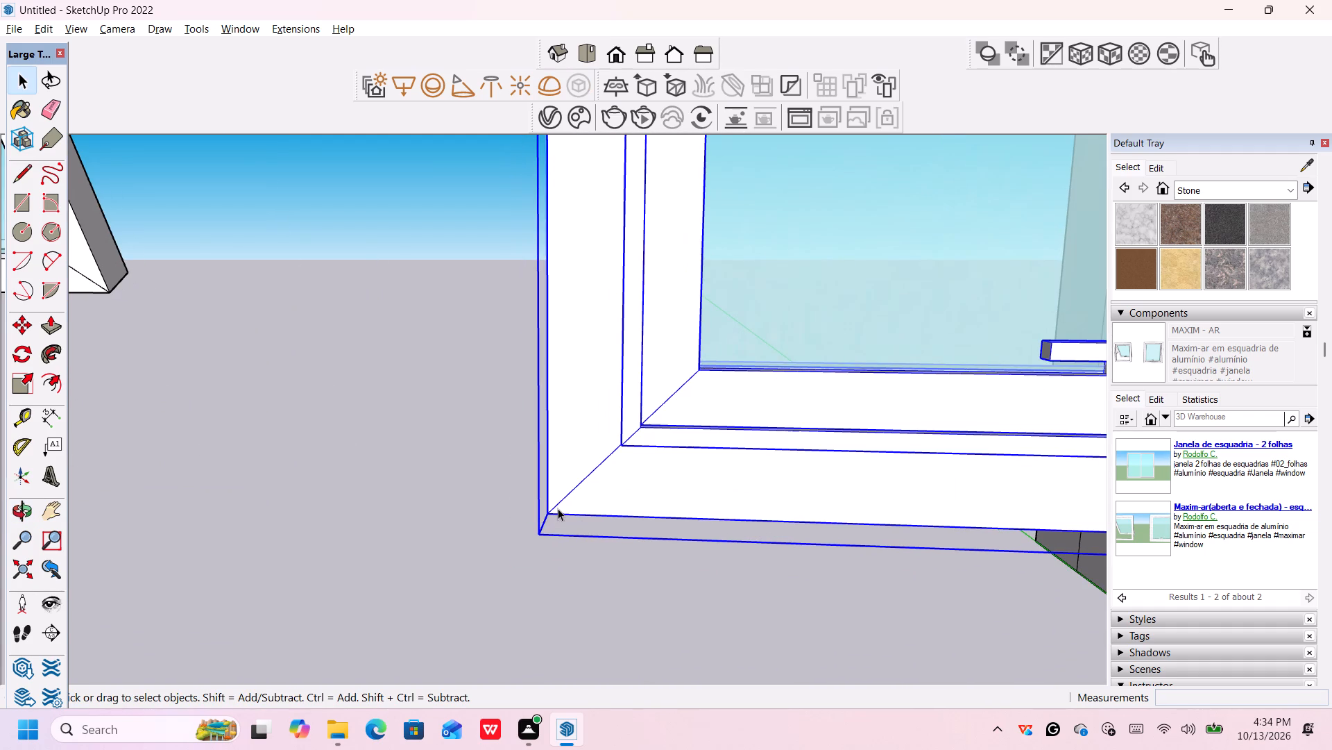
{"action": "key", "text": "m"}
{"action": "left_click", "coordinate": [549, 515]}
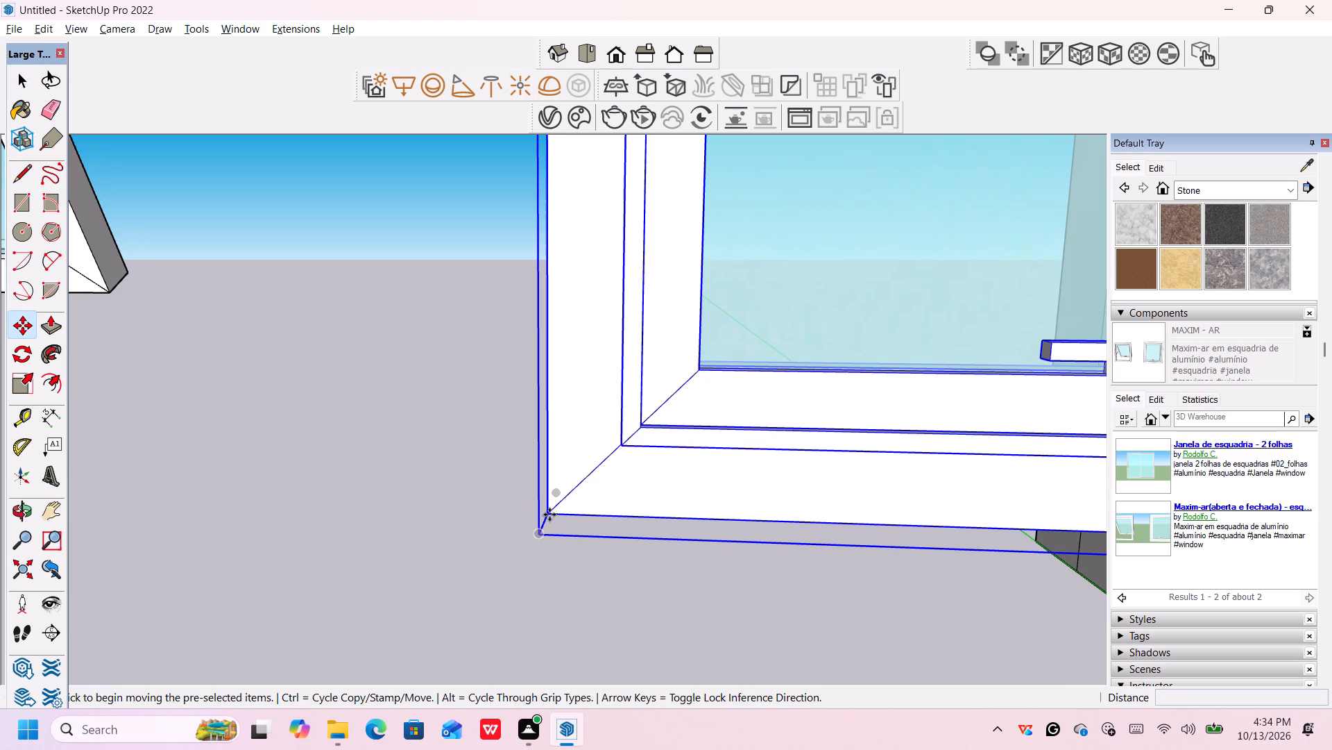
{"action": "scroll", "coordinate": [563, 513], "scroll_direction": "down", "scroll_amount": 20}
{"action": "scroll", "coordinate": [563, 513], "scroll_direction": "down", "scroll_amount": 7}
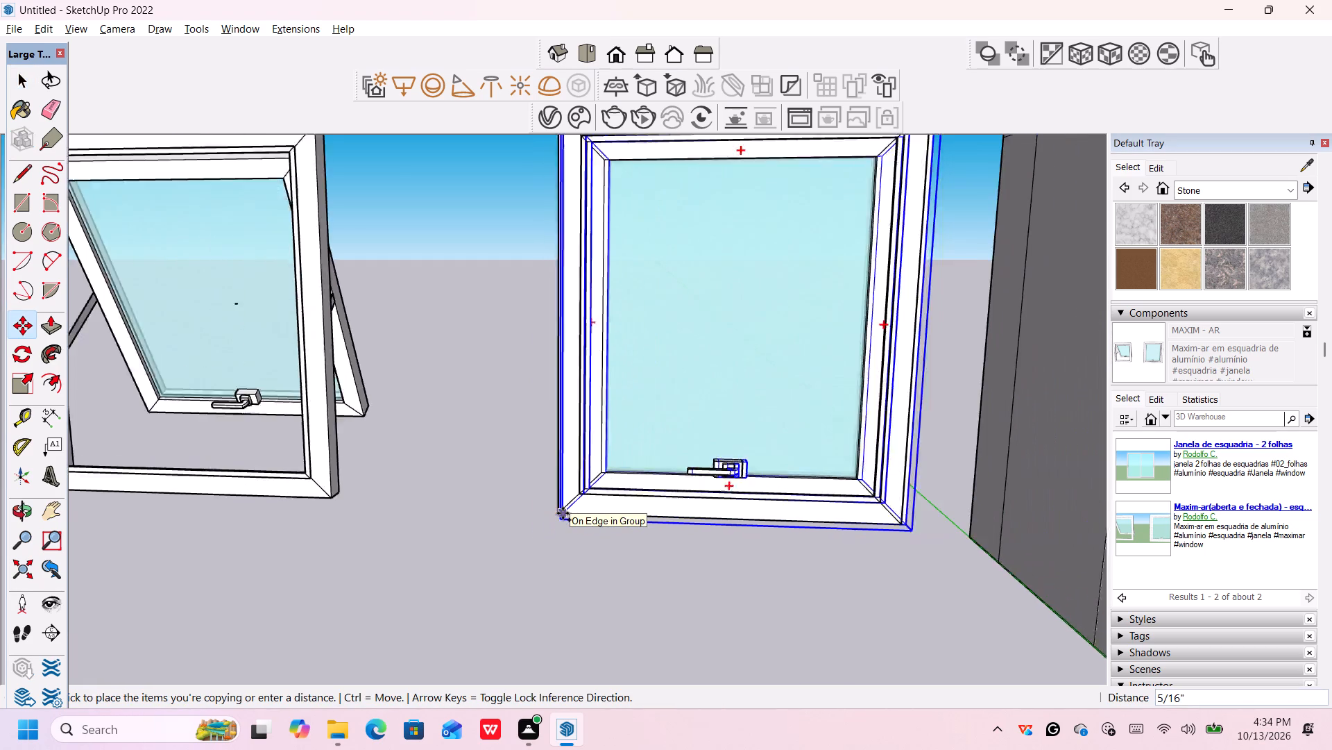
{"action": "scroll", "coordinate": [563, 513], "scroll_direction": "down", "scroll_amount": 20}
{"action": "scroll", "coordinate": [563, 513], "scroll_direction": "down", "scroll_amount": 20}
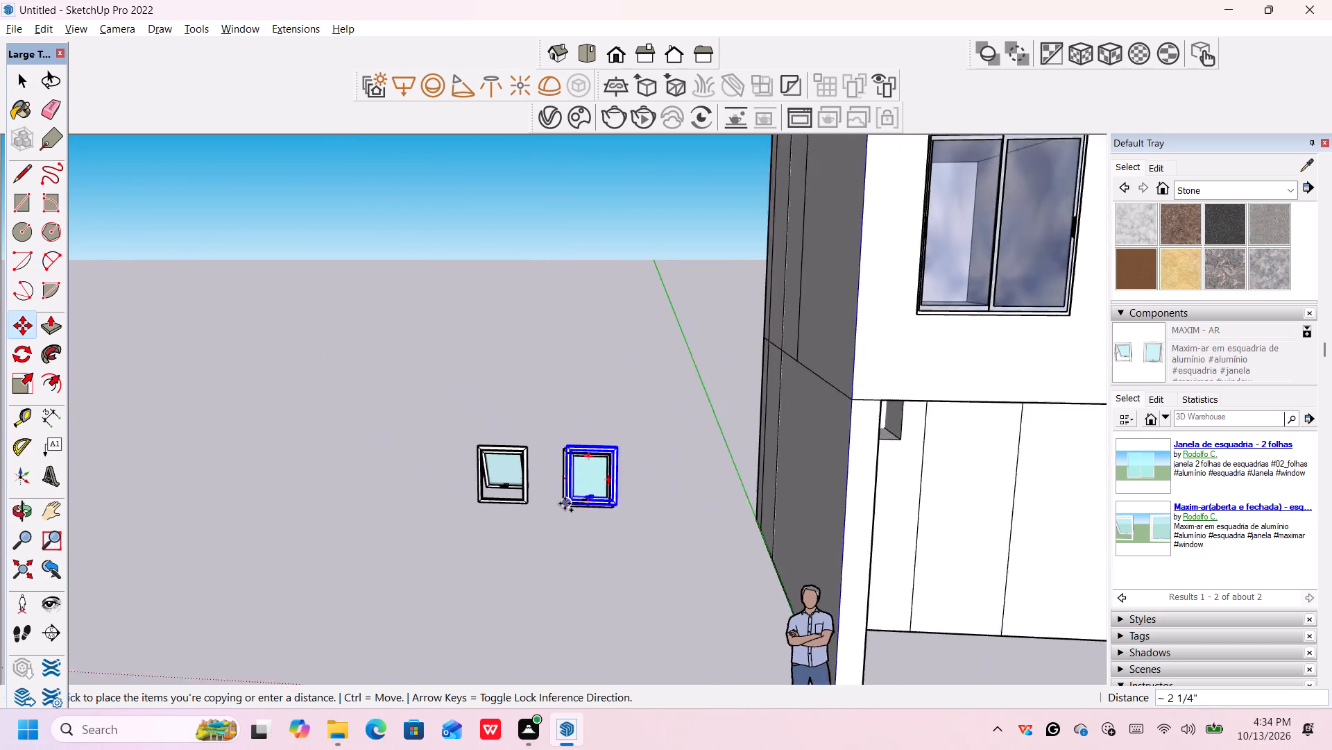
{"action": "scroll", "coordinate": [565, 503], "scroll_direction": "down", "scroll_amount": 2}
{"action": "scroll", "coordinate": [892, 497], "scroll_direction": "up", "scroll_amount": 5}
{"action": "scroll", "coordinate": [842, 445], "scroll_direction": "up", "scroll_amount": 3}
{"action": "middle_click_drag", "start_coordinate": [796, 443], "coordinate": [766, 445]}
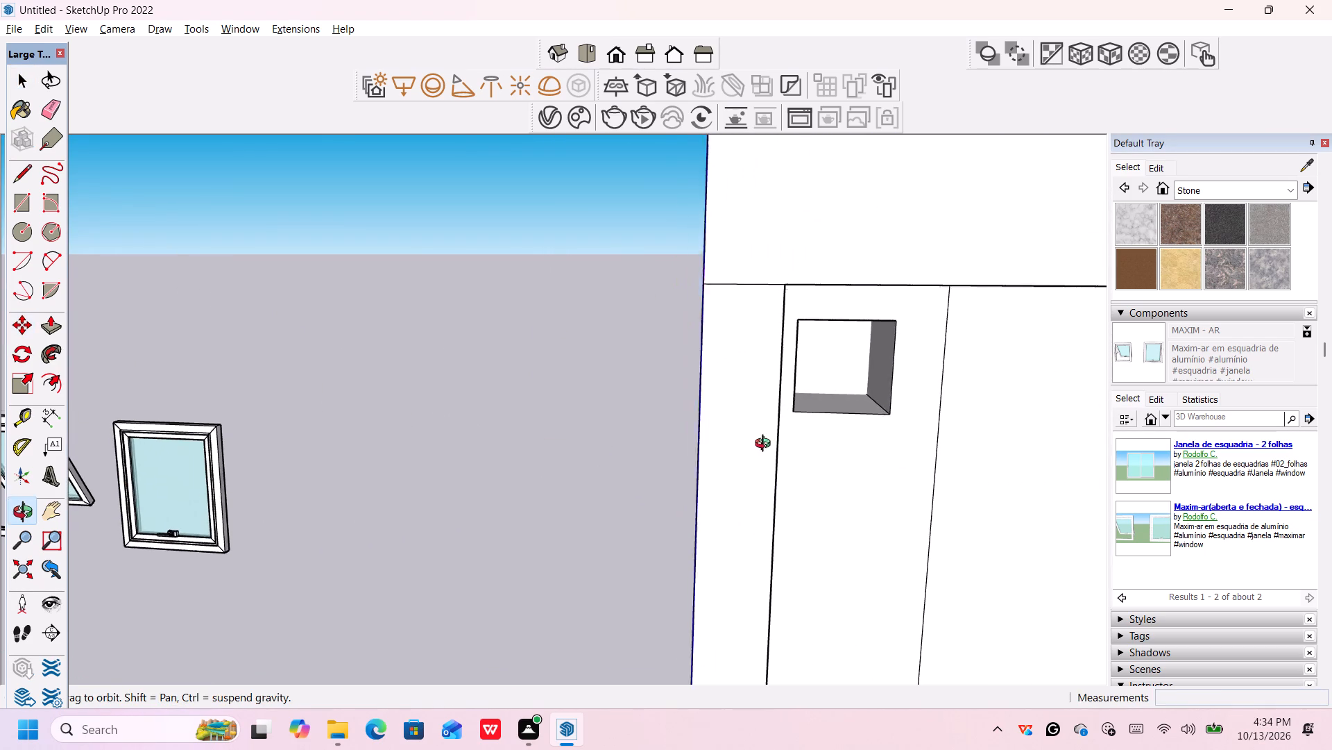
{"action": "middle_click_drag", "start_coordinate": [766, 445], "coordinate": [762, 445]}
{"action": "scroll", "coordinate": [820, 410], "scroll_direction": "up", "scroll_amount": 6}
{"action": "scroll", "coordinate": [787, 415], "scroll_direction": "down", "scroll_amount": 1}
{"action": "scroll", "coordinate": [787, 415], "scroll_direction": "up", "scroll_amount": 2}
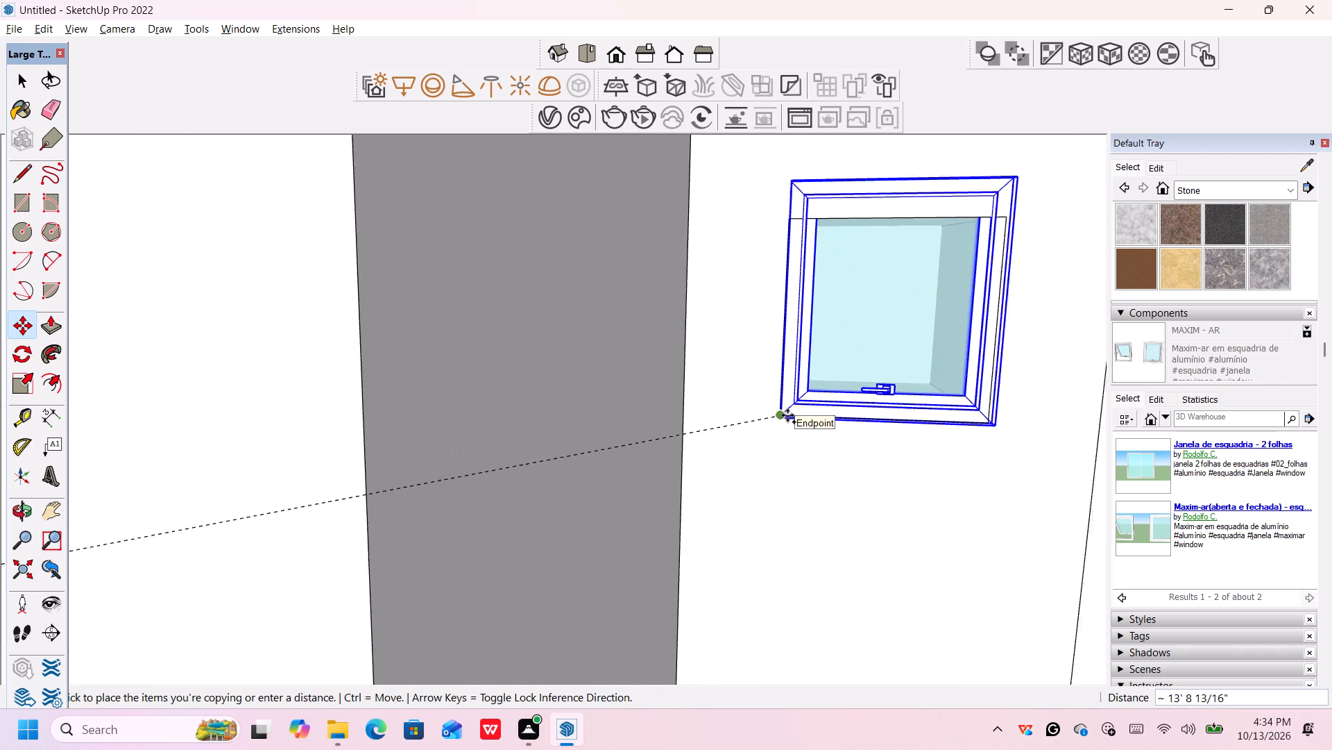
{"action": "scroll", "coordinate": [787, 415], "scroll_direction": "up", "scroll_amount": 9}
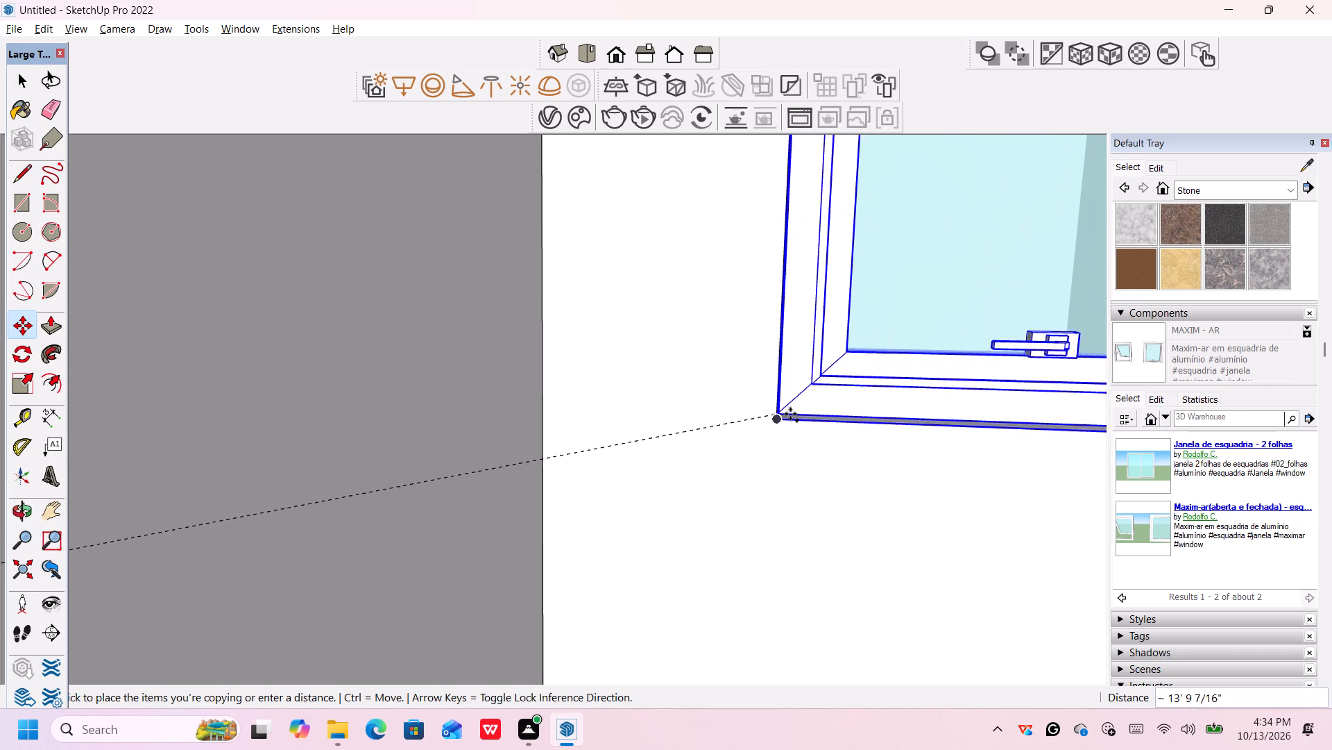
{"action": "scroll", "coordinate": [789, 414], "scroll_direction": "up", "scroll_amount": 9}
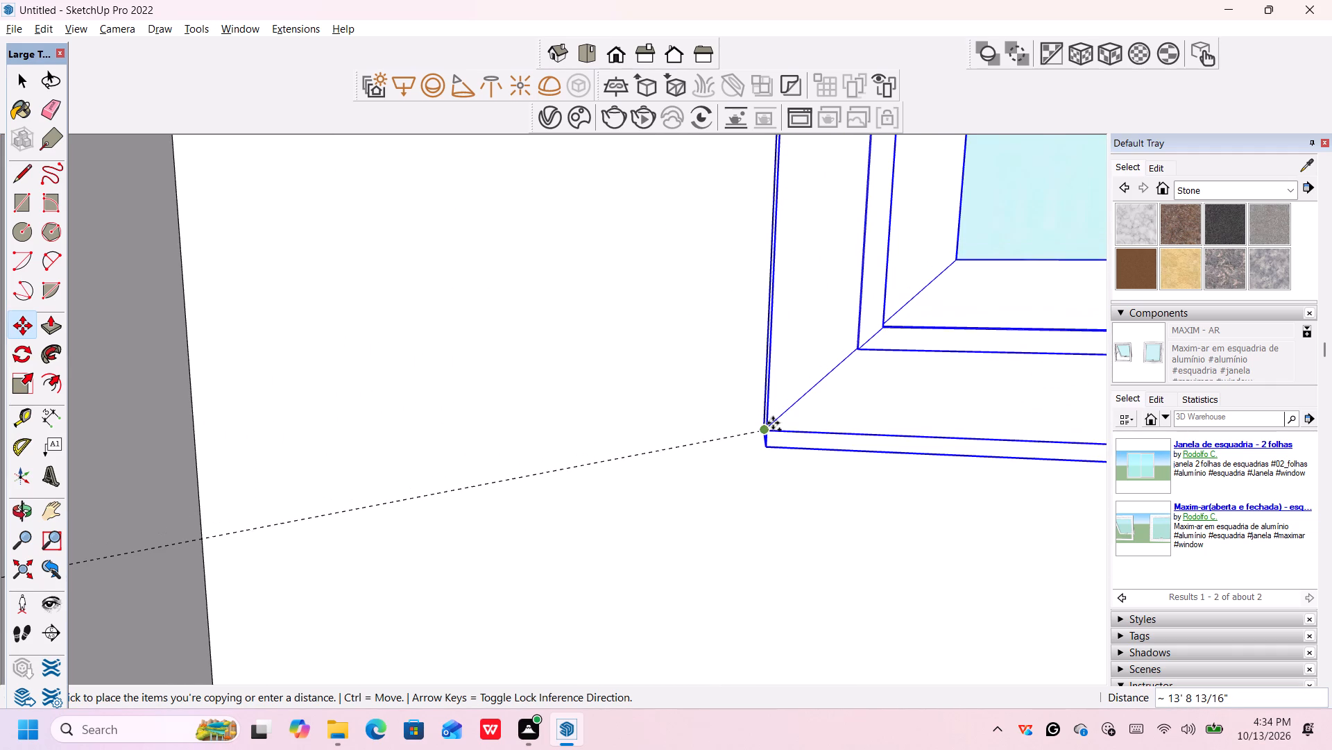
{"action": "scroll", "coordinate": [769, 421], "scroll_direction": "down", "scroll_amount": 1}
{"action": "middle_click_drag", "start_coordinate": [769, 421], "coordinate": [710, 420]}
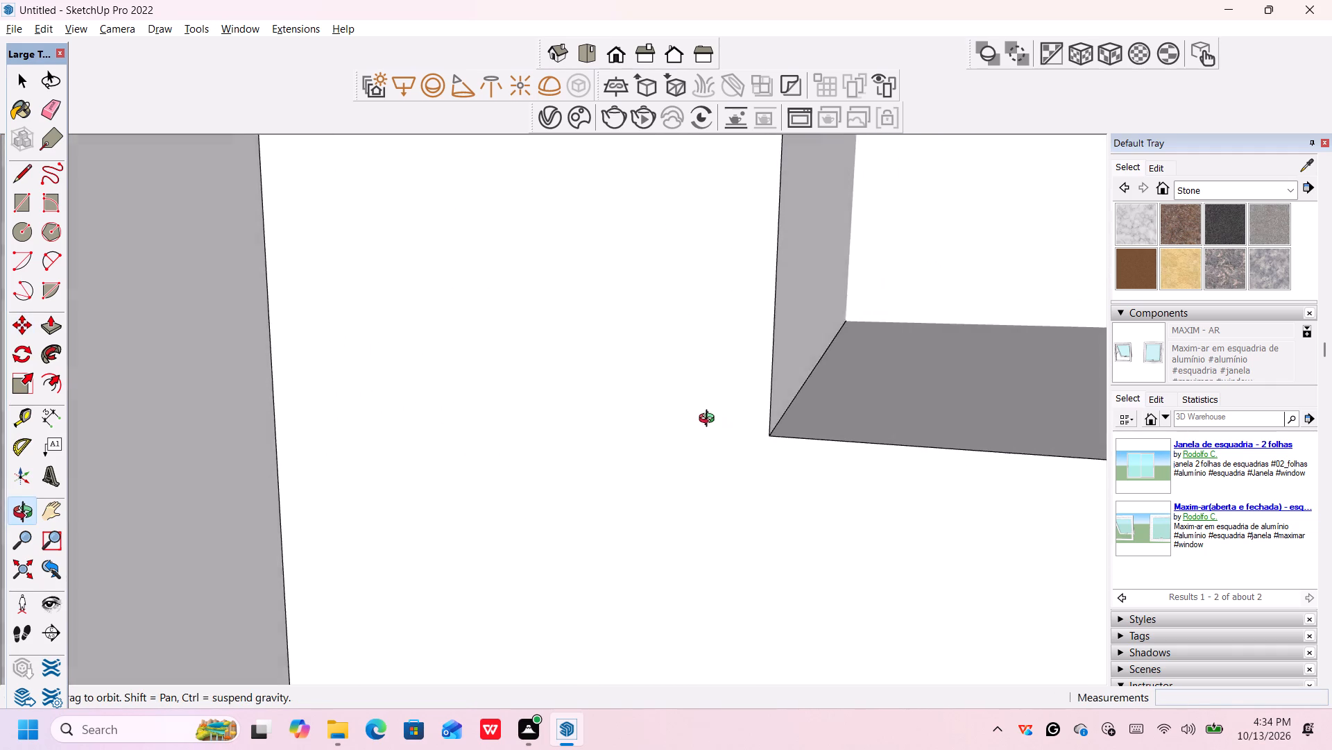
{"action": "middle_click_drag", "start_coordinate": [710, 420], "coordinate": [694, 418]}
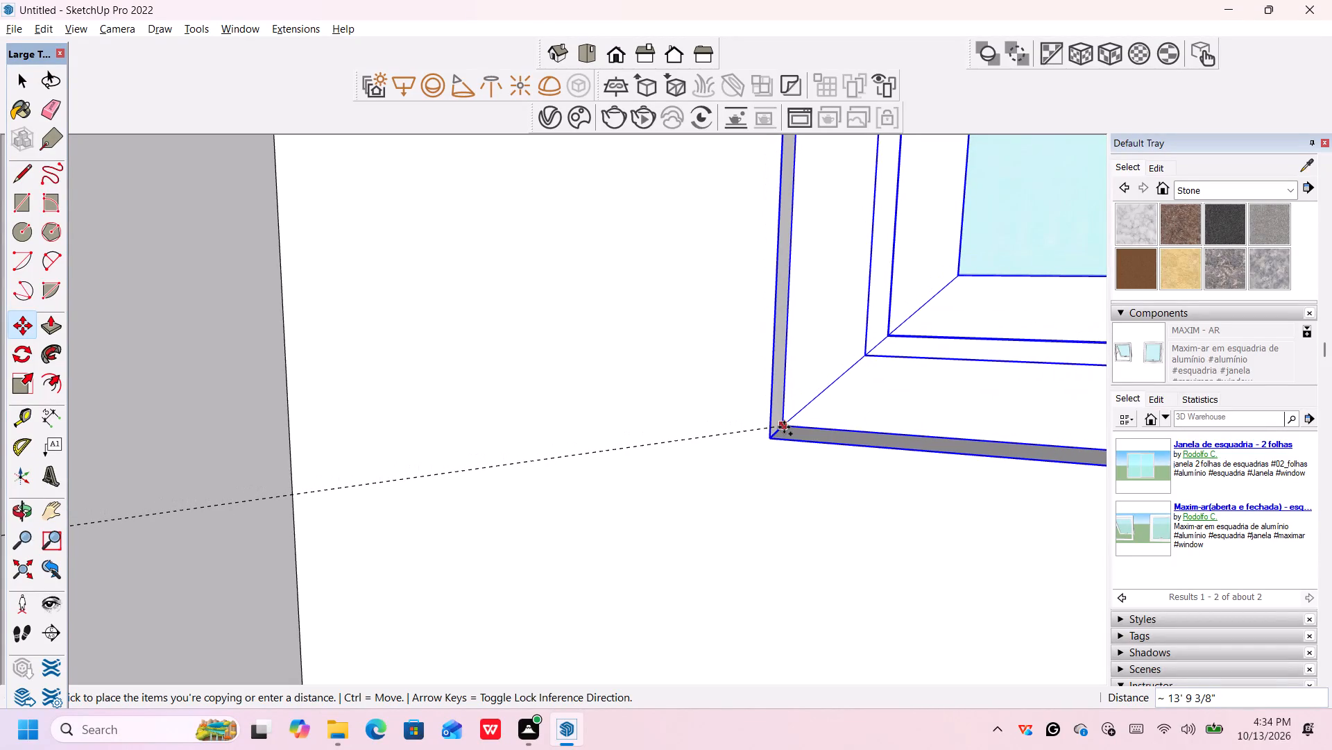
{"action": "left_click", "coordinate": [784, 427]}
Scale the copied window down uniformly from its upper corner to about 0.78 so it is smaller than the opening.
{"action": "scroll", "coordinate": [795, 425], "scroll_direction": "down", "scroll_amount": 20}
{"action": "scroll", "coordinate": [795, 425], "scroll_direction": "down", "scroll_amount": 4}
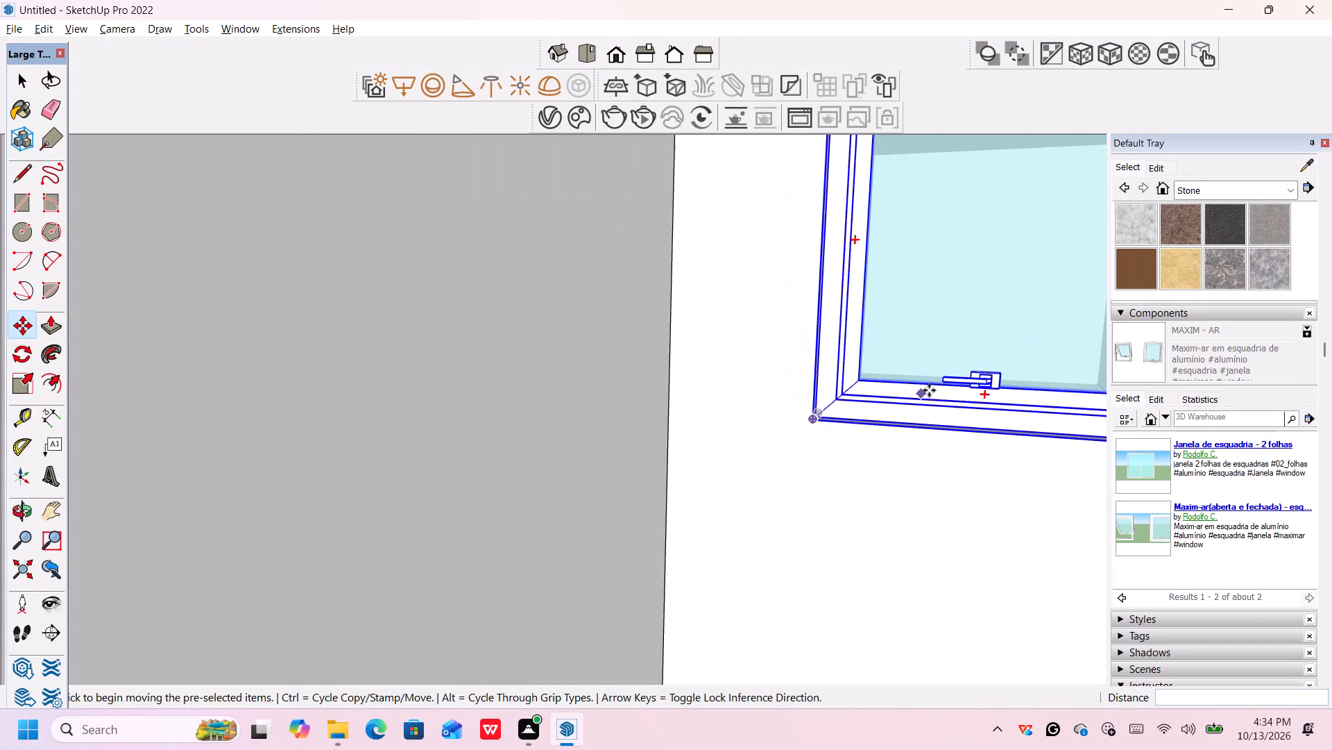
{"action": "scroll", "coordinate": [963, 376], "scroll_direction": "down", "scroll_amount": 9}
{"action": "middle_click_drag", "start_coordinate": [1049, 369], "coordinate": [1049, 371]}
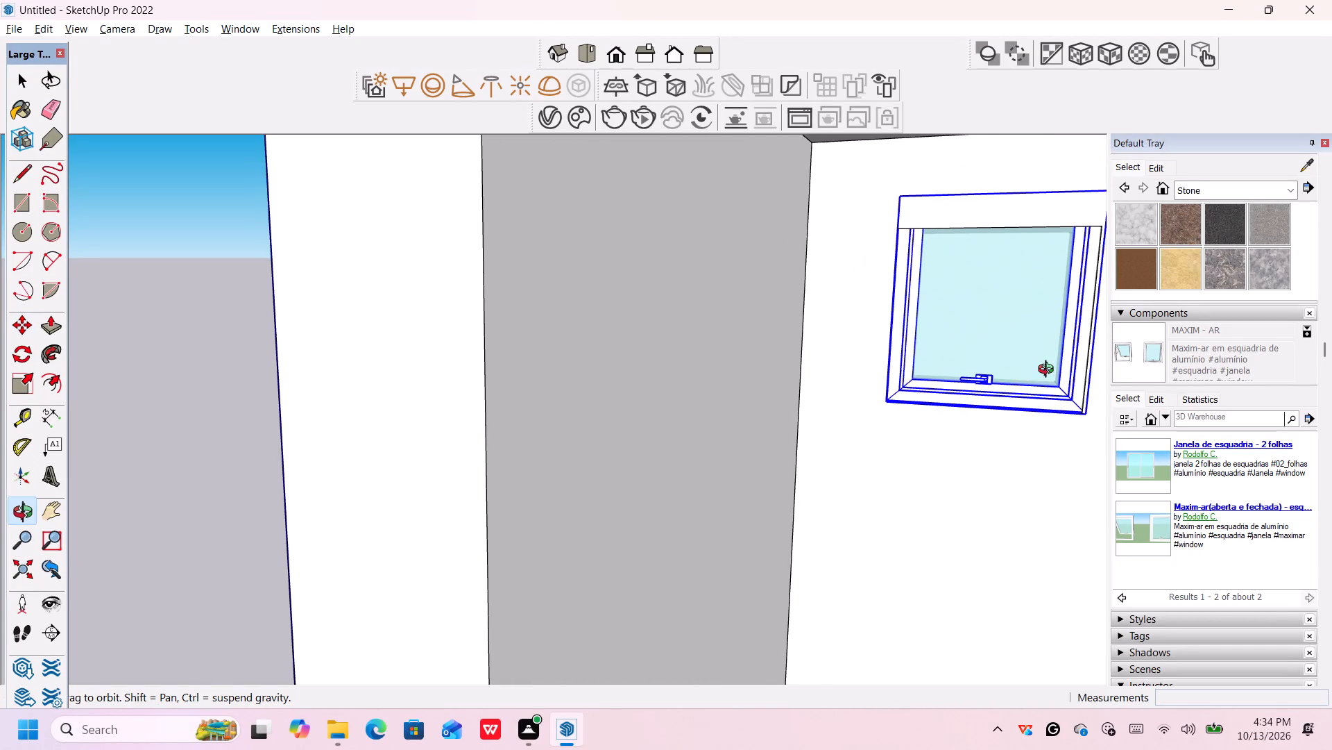
{"action": "middle_click_drag", "start_coordinate": [1049, 371], "coordinate": [667, 405]}
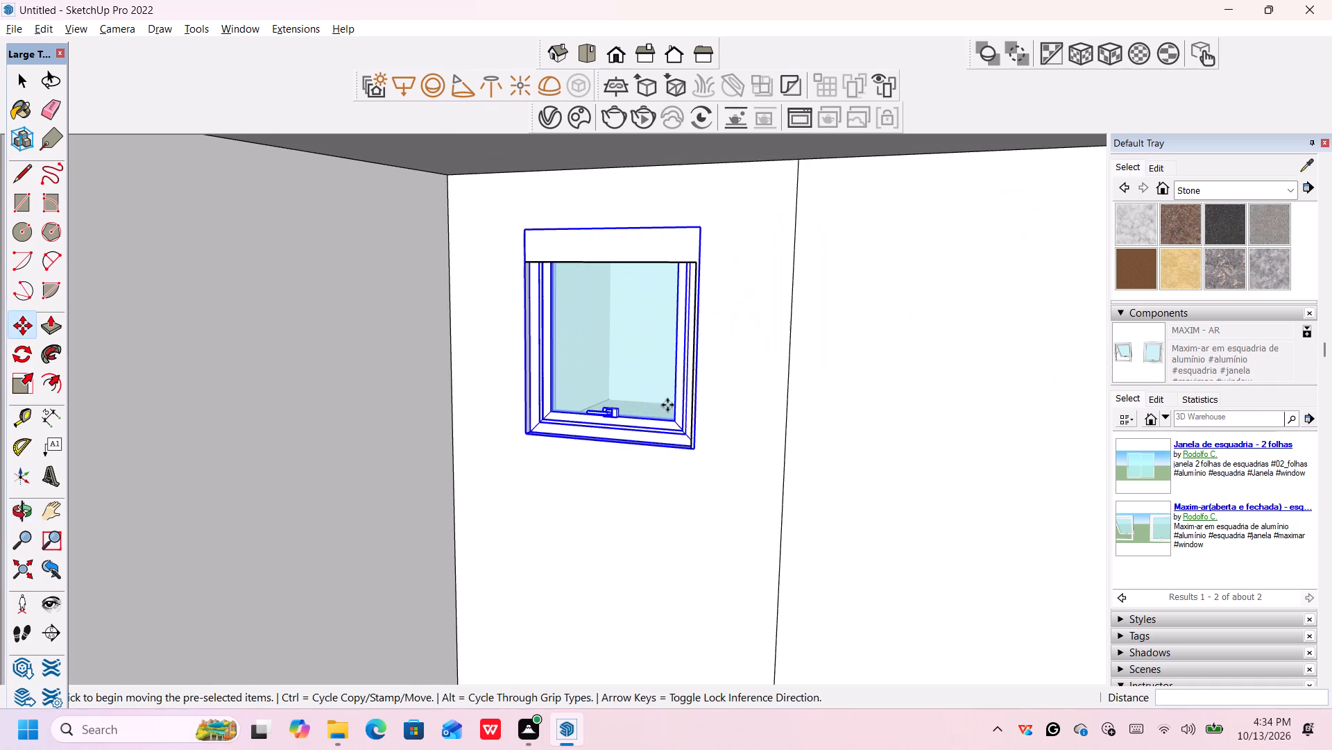
{"action": "left_click", "coordinate": [26, 385]}
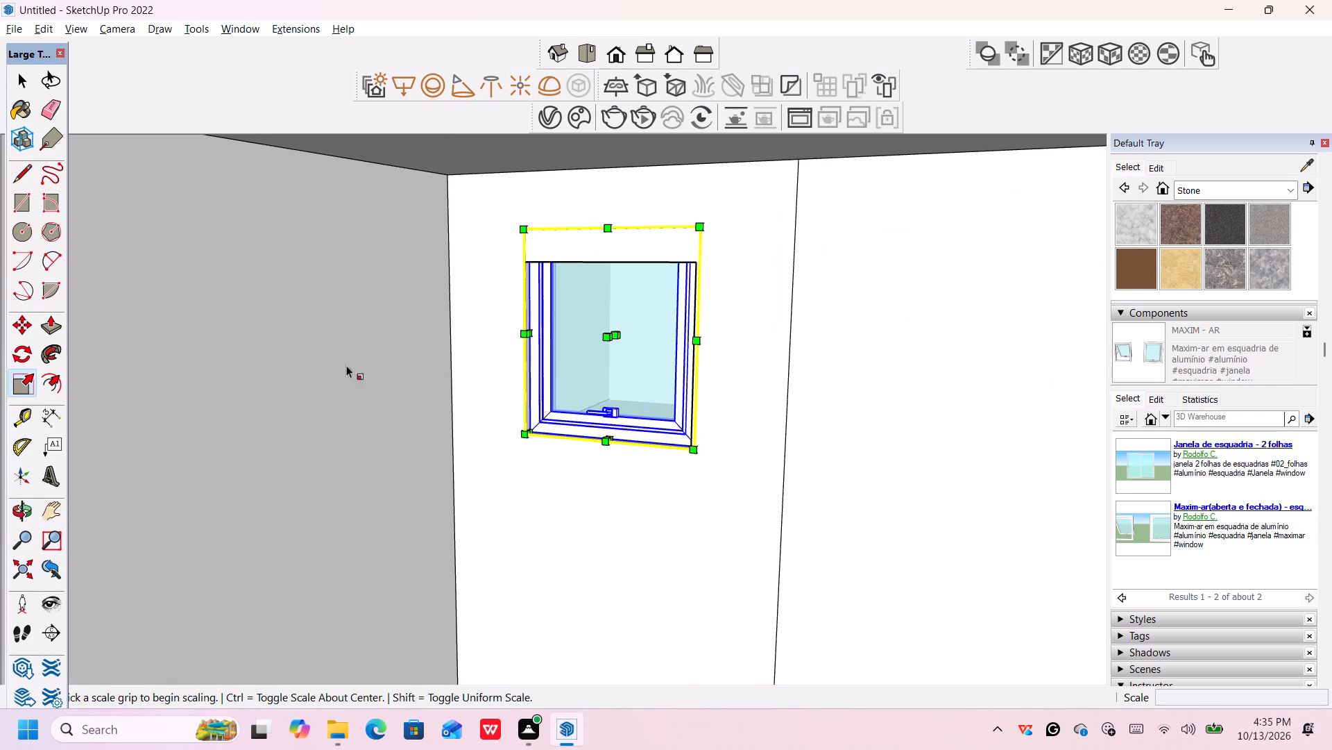
{"action": "left_click", "coordinate": [701, 227]}
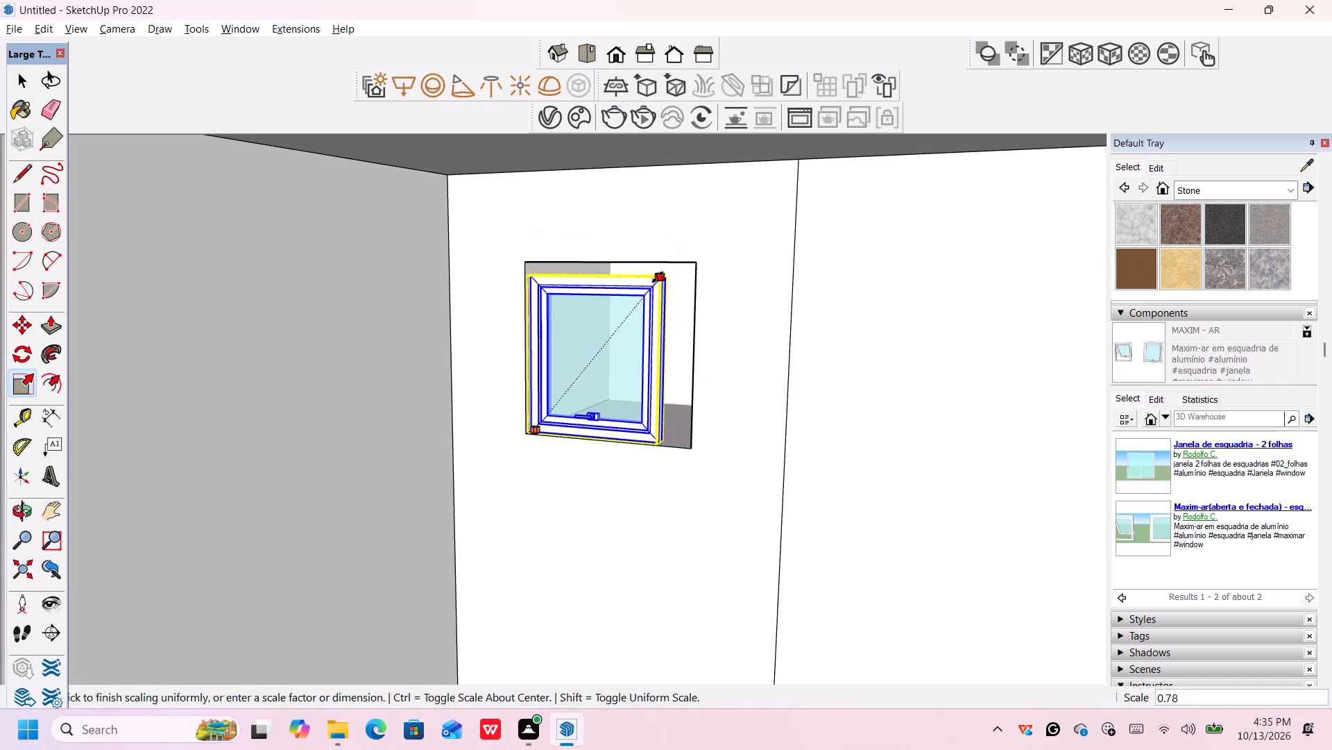
{"action": "left_click", "coordinate": [657, 285]}
Scale the window by about 1.12 along the blue axis so its top meets the small opening's upper edge.
{"action": "scroll", "coordinate": [651, 369], "scroll_direction": "up", "scroll_amount": 6}
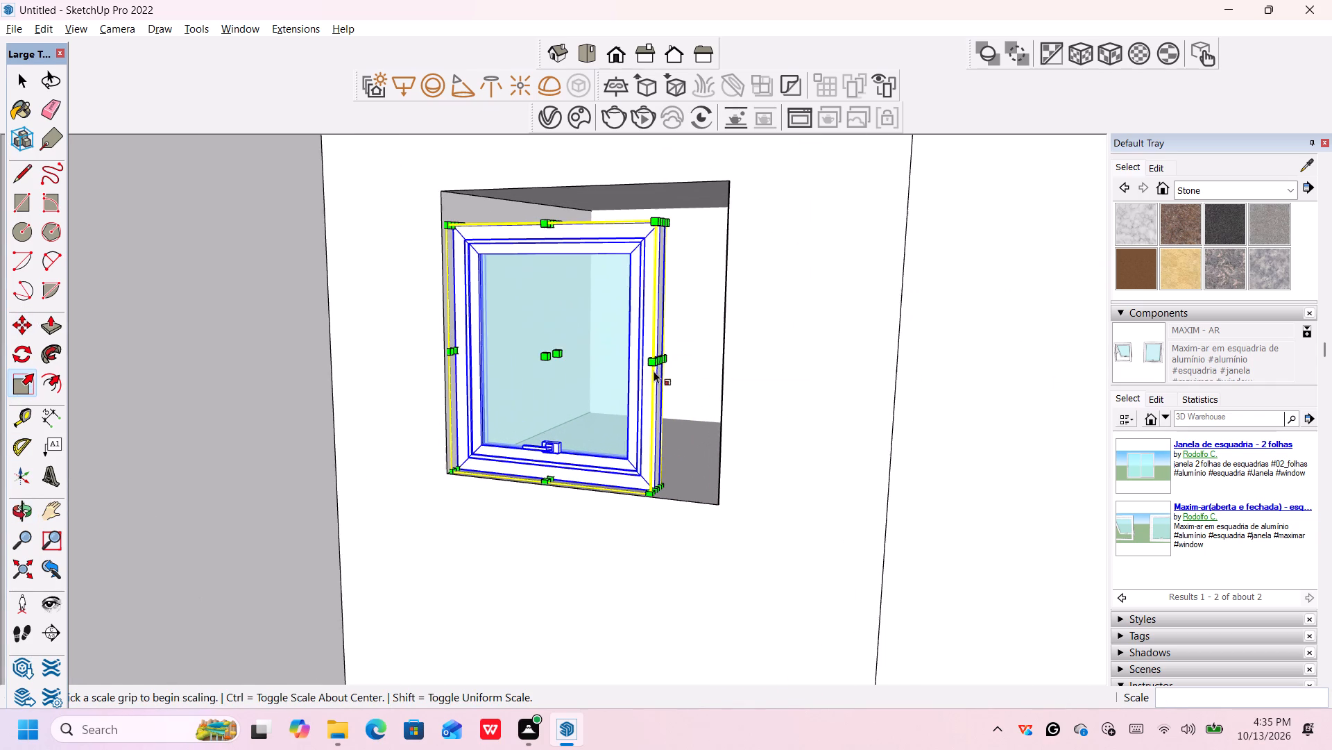
{"action": "middle_click_drag", "start_coordinate": [648, 319], "coordinate": [662, 406]}
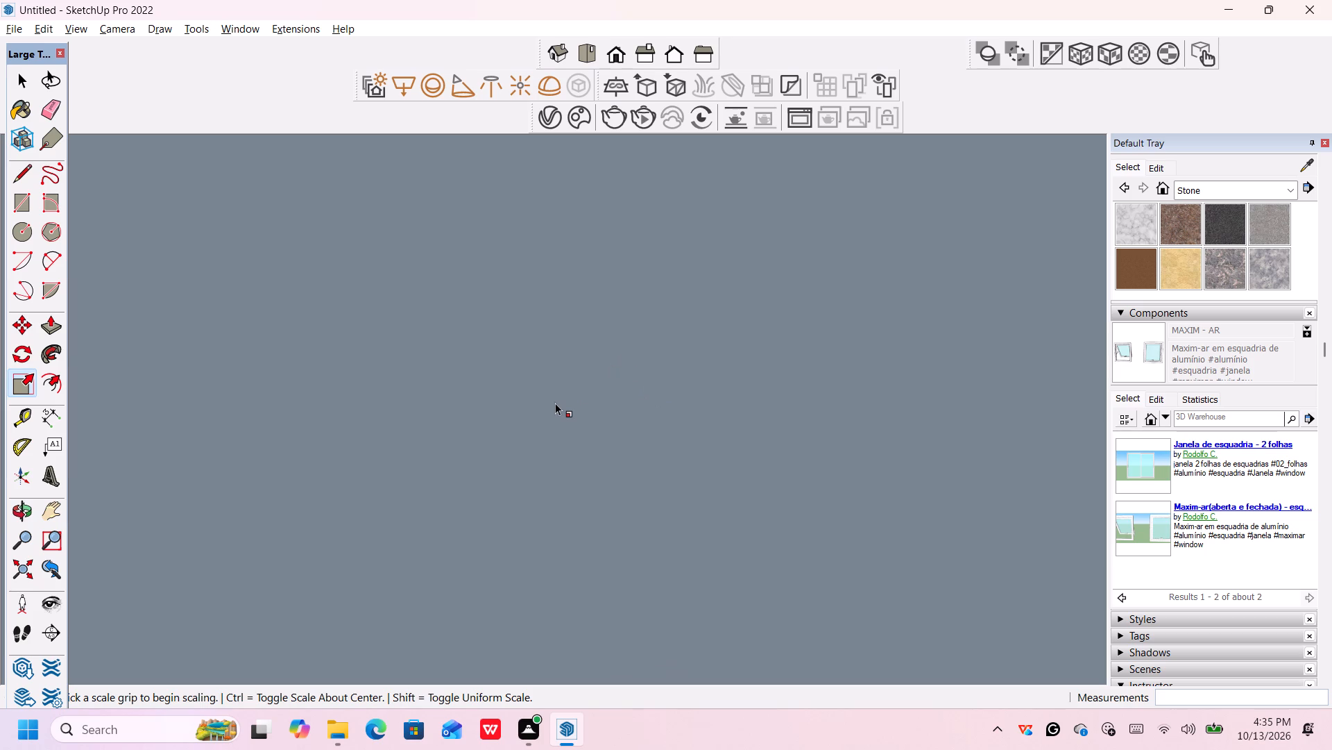
{"action": "scroll", "coordinate": [561, 402], "scroll_direction": "down", "scroll_amount": 20}
{"action": "scroll", "coordinate": [561, 402], "scroll_direction": "down", "scroll_amount": 1}
{"action": "middle_click_drag", "start_coordinate": [586, 521], "coordinate": [637, 315]}
{"action": "middle_click_drag", "start_coordinate": [524, 587], "coordinate": [526, 588]}
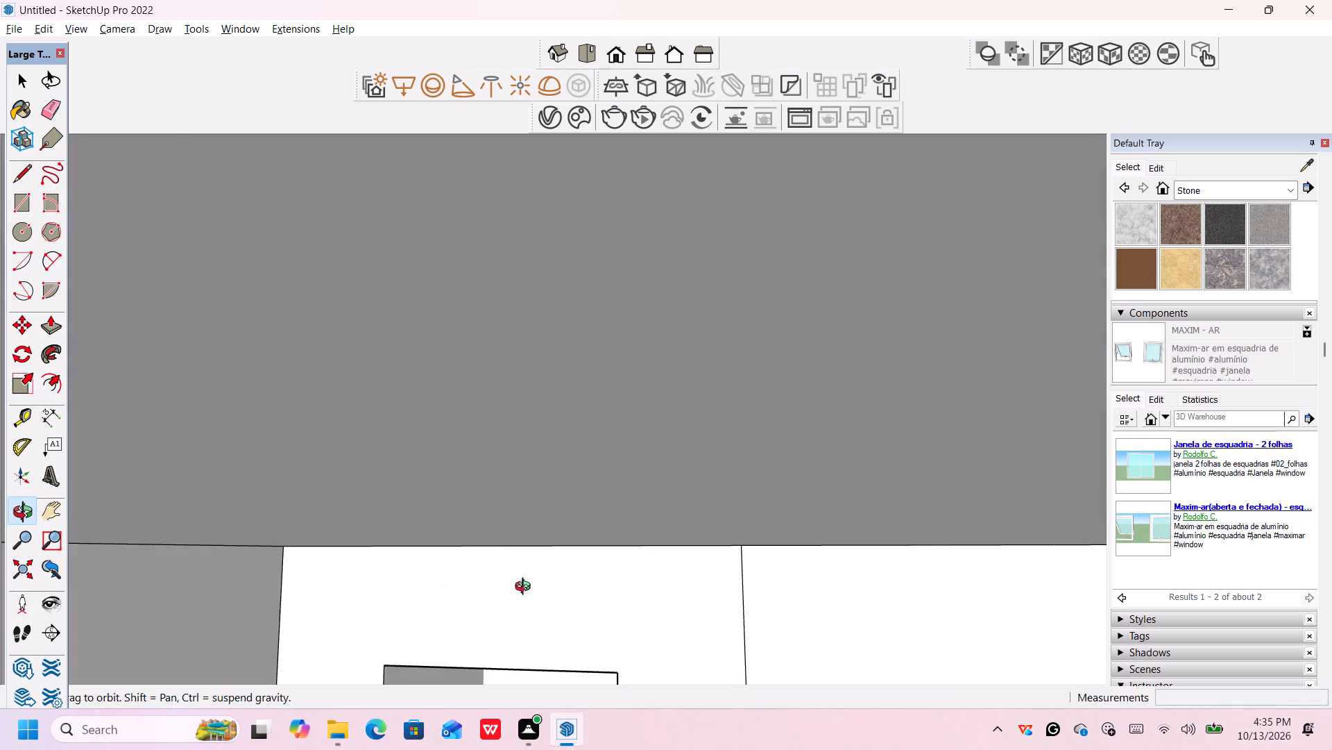
{"action": "middle_click_drag", "start_coordinate": [526, 588], "coordinate": [629, 381]}
{"action": "scroll", "coordinate": [631, 504], "scroll_direction": "up", "scroll_amount": 4}
{"action": "scroll", "coordinate": [631, 525], "scroll_direction": "down", "scroll_amount": 1}
{"action": "middle_click_drag", "start_coordinate": [631, 525], "coordinate": [659, 413]}
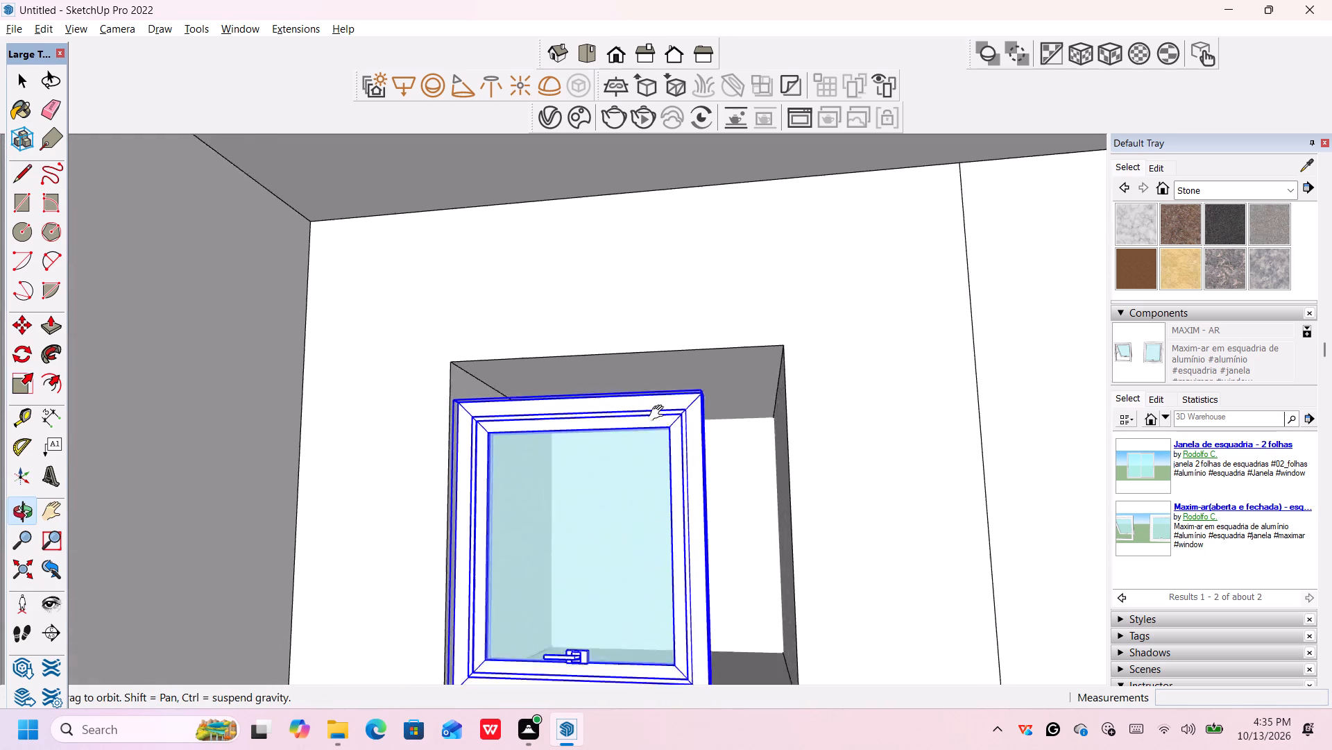
{"action": "middle_click_drag", "start_coordinate": [659, 413], "coordinate": [678, 340]}
{"action": "middle_click_drag", "start_coordinate": [644, 371], "coordinate": [654, 431]}
{"action": "scroll", "coordinate": [654, 431], "scroll_direction": "up", "scroll_amount": 3}
{"action": "scroll", "coordinate": [620, 374], "scroll_direction": "up", "scroll_amount": 3}
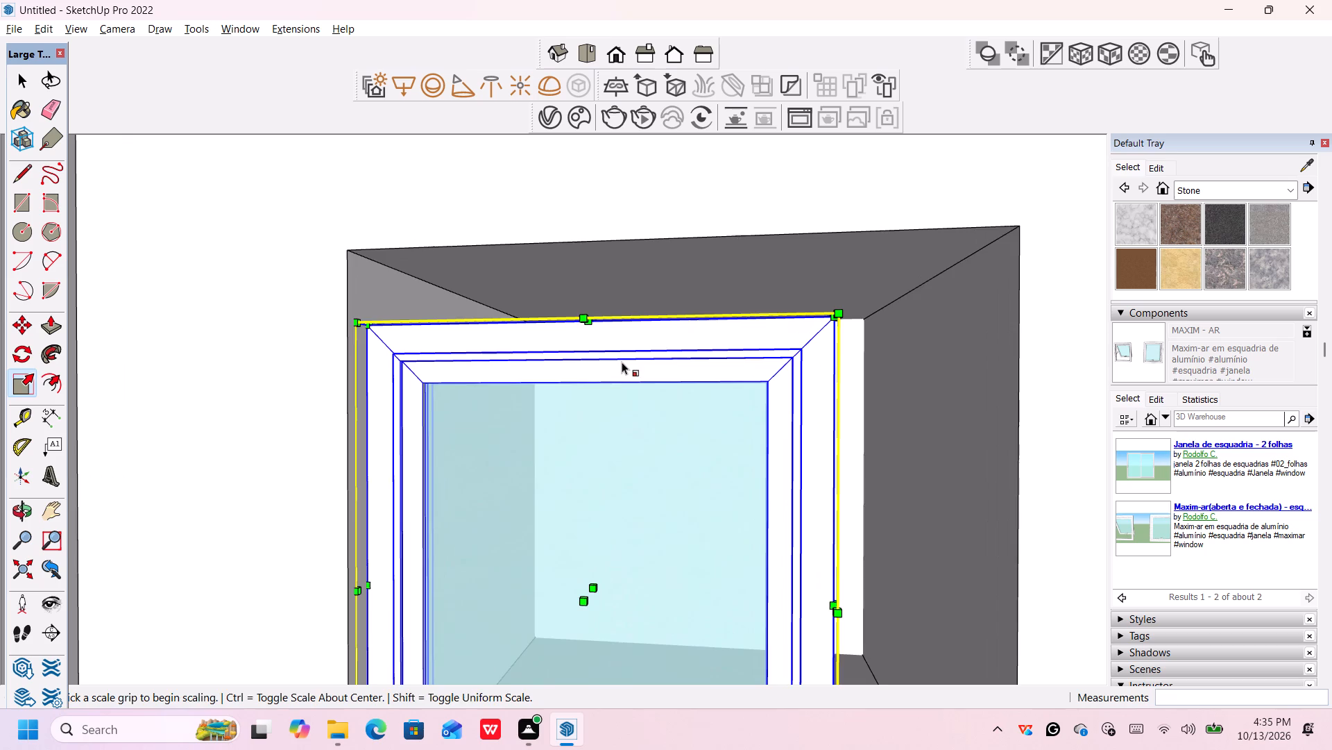
{"action": "middle_click_drag", "start_coordinate": [624, 363], "coordinate": [613, 472]}
{"action": "scroll", "coordinate": [587, 290], "scroll_direction": "up", "scroll_amount": 5}
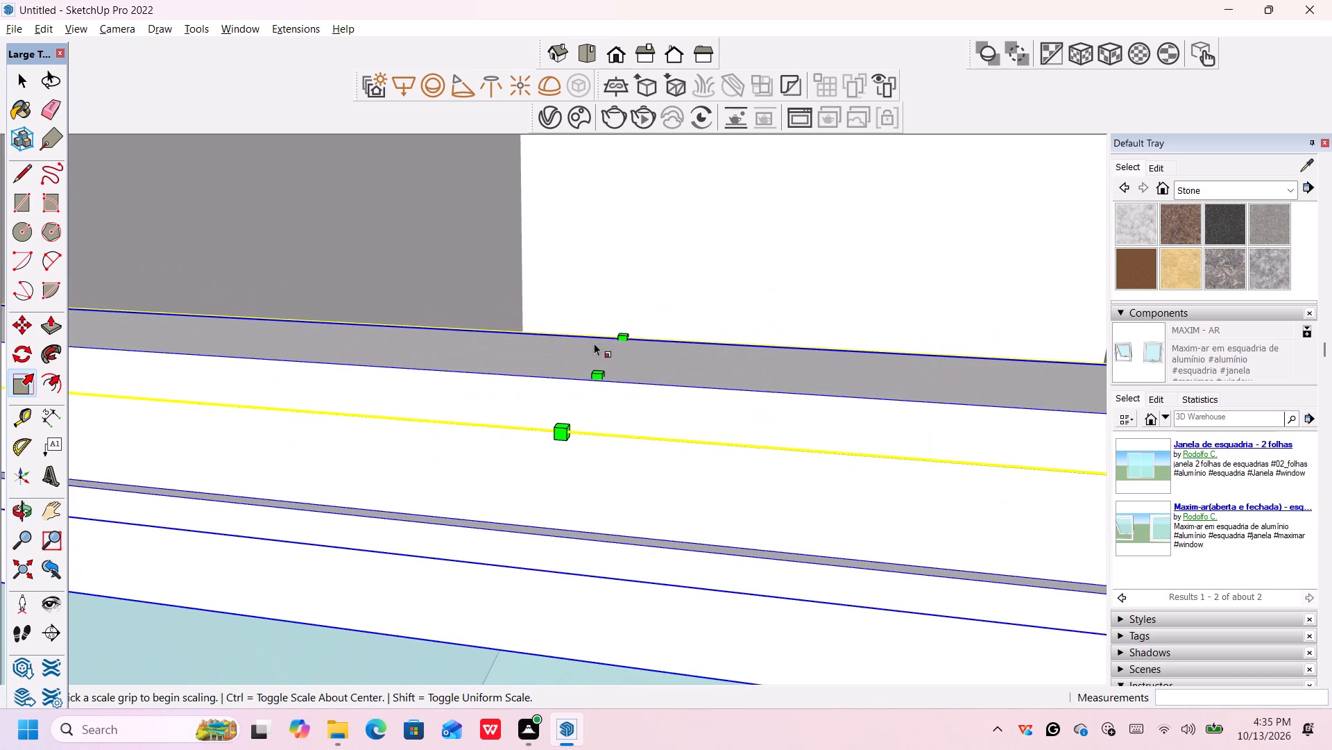
{"action": "left_click_drag", "start_coordinate": [598, 375], "coordinate": [598, 369]}
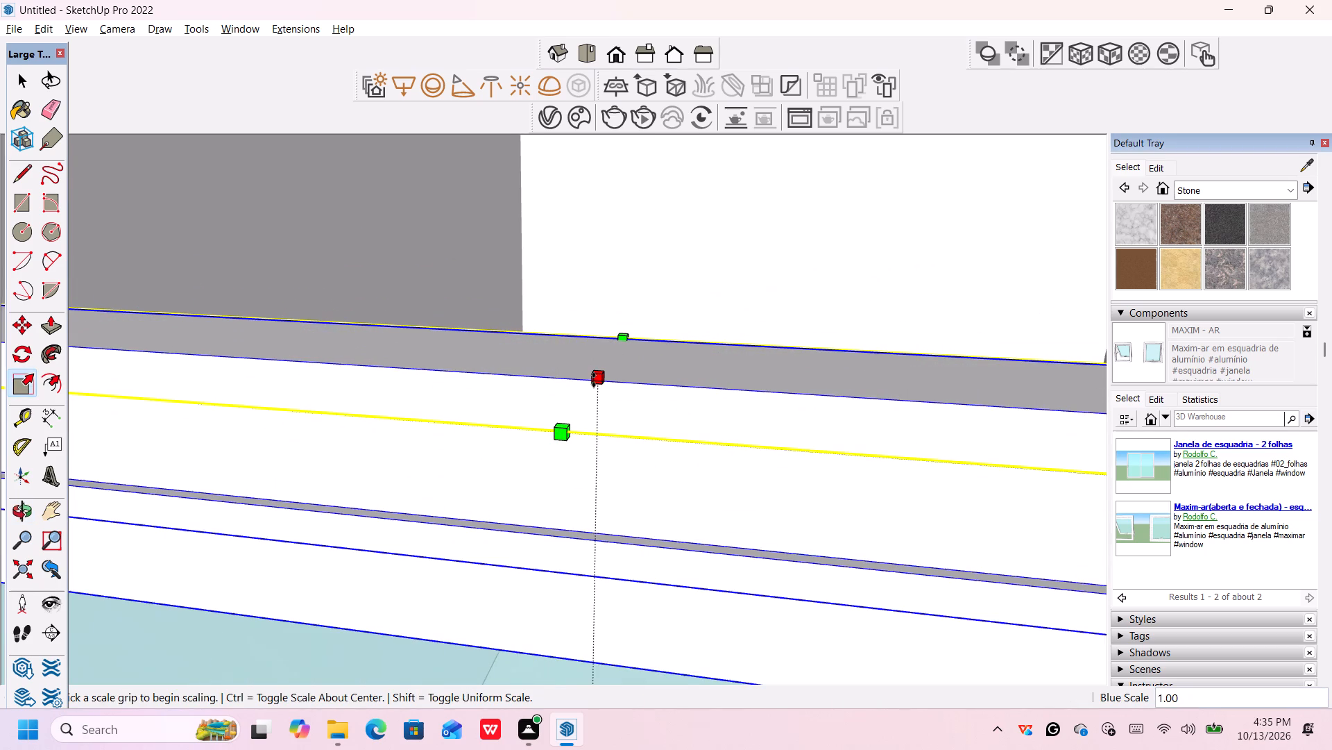
{"action": "left_click_drag", "start_coordinate": [594, 380], "coordinate": [595, 360]}
{"action": "scroll", "coordinate": [606, 296], "scroll_direction": "down", "scroll_amount": 5}
{"action": "scroll", "coordinate": [607, 294], "scroll_direction": "up", "scroll_amount": 1}
{"action": "left_click_drag", "start_coordinate": [602, 315], "coordinate": [622, 187]}
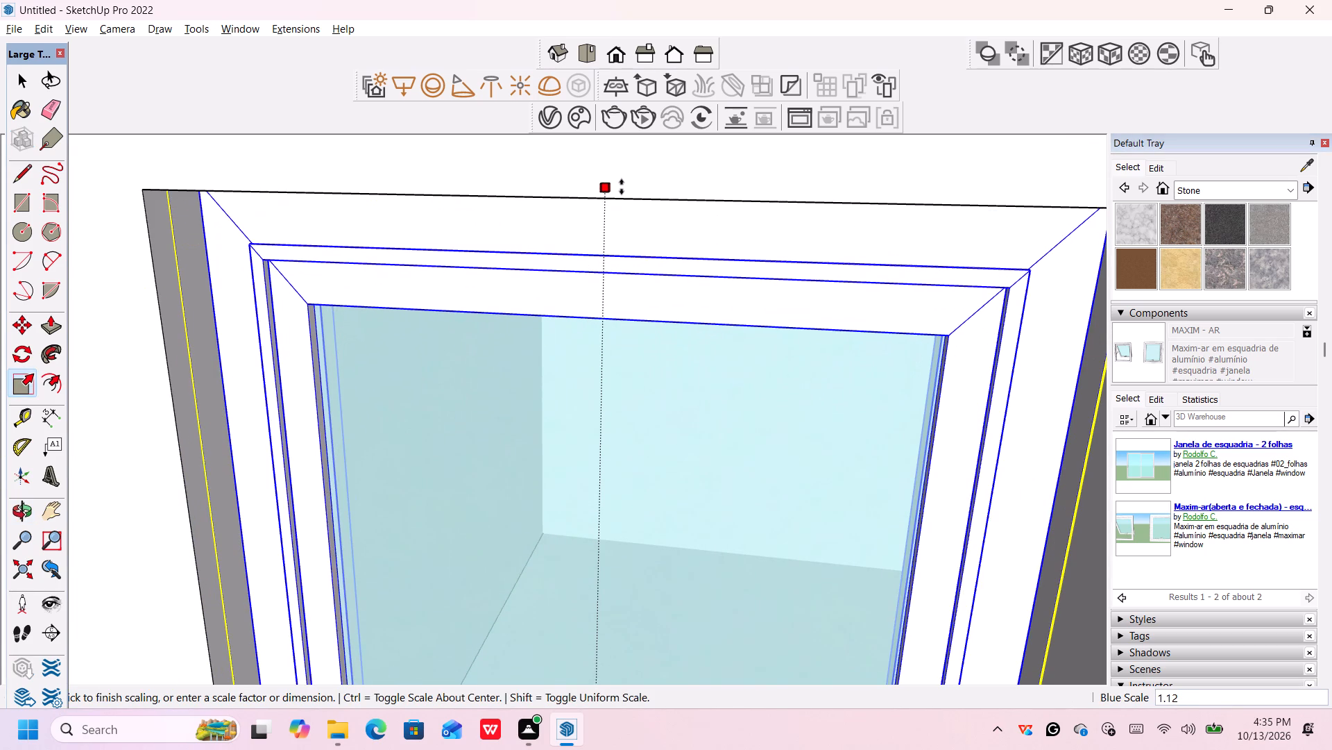
{"action": "left_click_drag", "start_coordinate": [622, 187], "coordinate": [621, 190]}
Scale the window by about 1.32 along the red axis so its free side meets the opening's far edge.
{"action": "scroll", "coordinate": [865, 415], "scroll_direction": "down", "scroll_amount": 8}
{"action": "scroll", "coordinate": [975, 519], "scroll_direction": "down", "scroll_amount": 4}
{"action": "middle_click_drag", "start_coordinate": [1016, 626], "coordinate": [891, 500]}
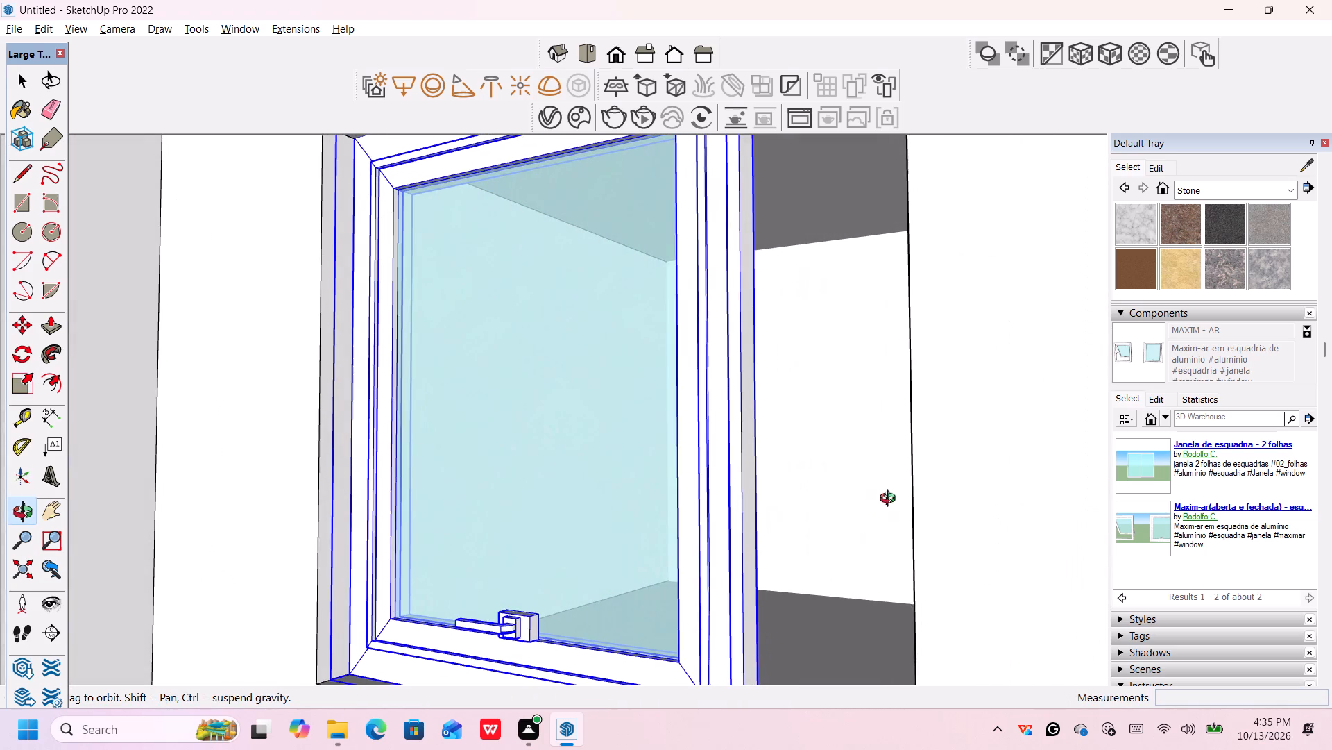
{"action": "middle_click_drag", "start_coordinate": [891, 500], "coordinate": [892, 500]}
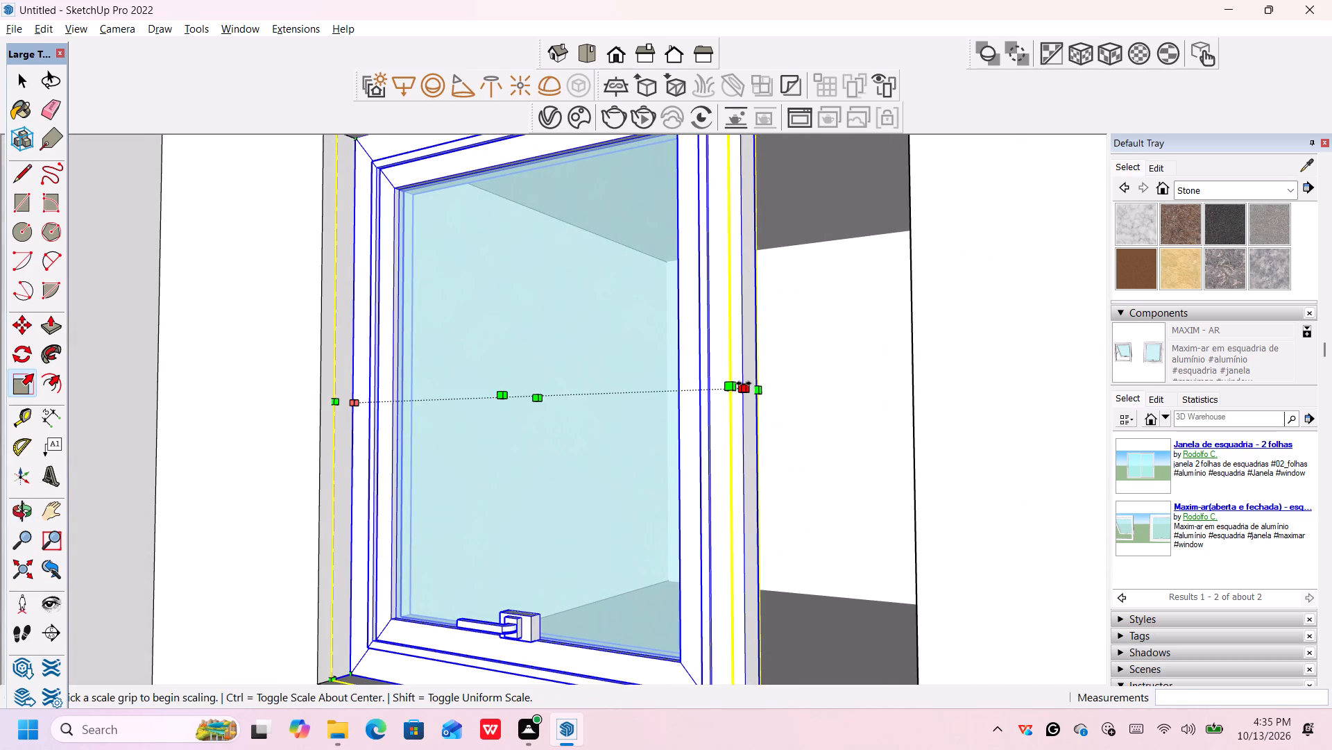
{"action": "left_click", "coordinate": [744, 383]}
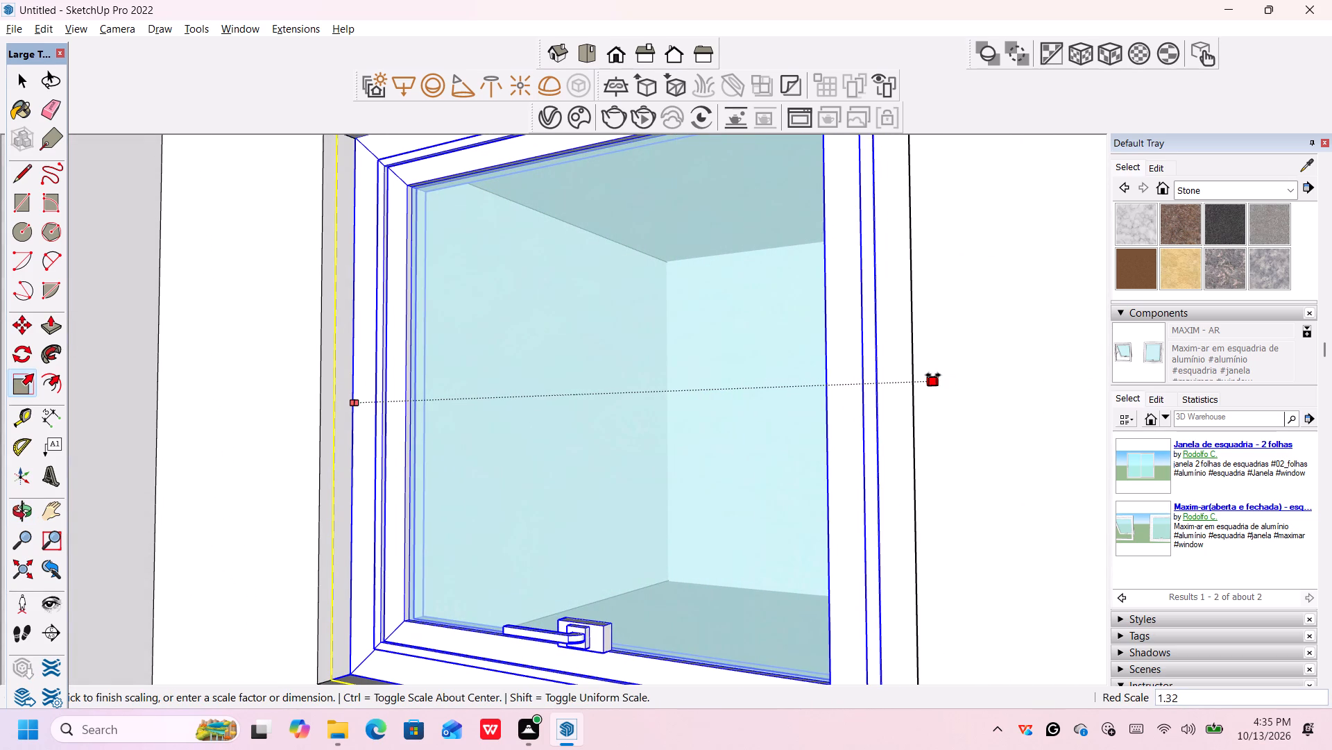
{"action": "left_click", "coordinate": [935, 378]}
{"action": "scroll", "coordinate": [887, 464], "scroll_direction": "down", "scroll_amount": 20}
{"action": "scroll", "coordinate": [887, 464], "scroll_direction": "down", "scroll_amount": 7}
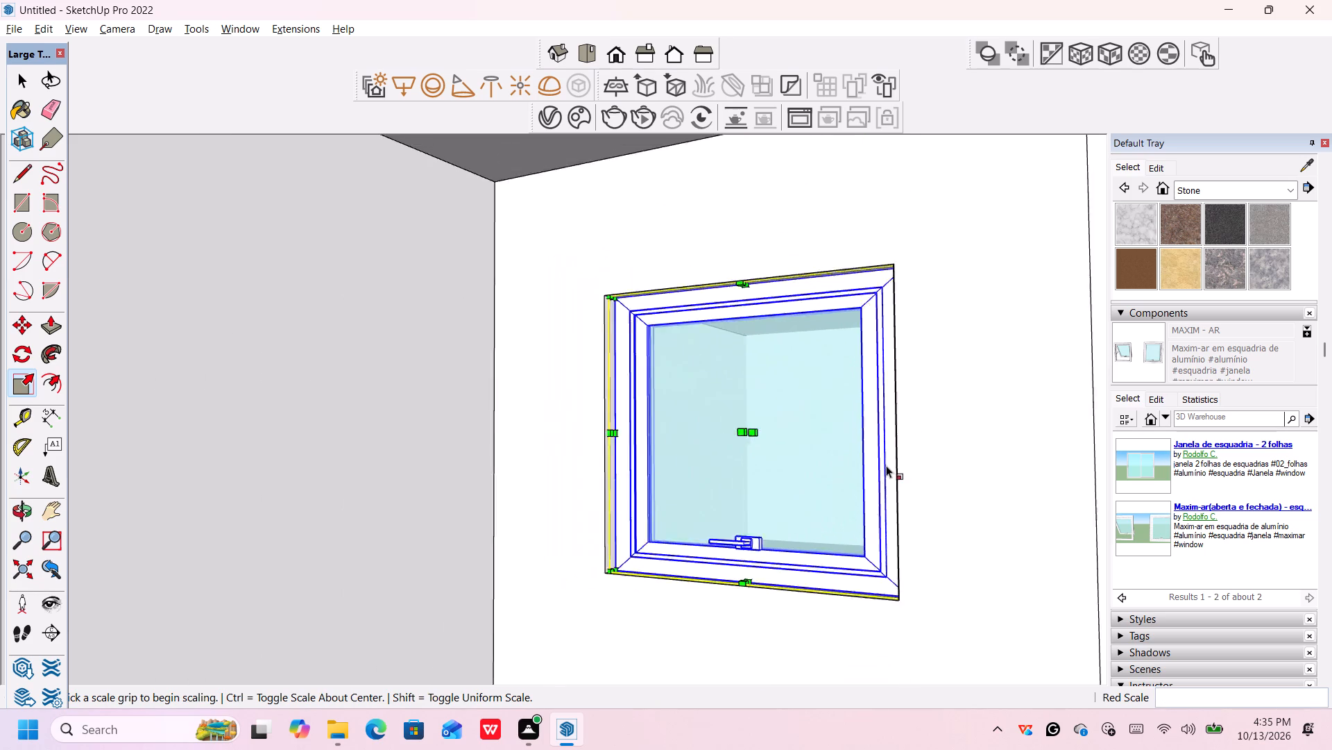
Delete the two leftover Maxim-ar windows, one open and one closed, standing beside the house.
{"action": "scroll", "coordinate": [886, 465], "scroll_direction": "down", "scroll_amount": 20}
{"action": "scroll", "coordinate": [886, 465], "scroll_direction": "down", "scroll_amount": 20}
{"action": "scroll", "coordinate": [886, 465], "scroll_direction": "down", "scroll_amount": 5}
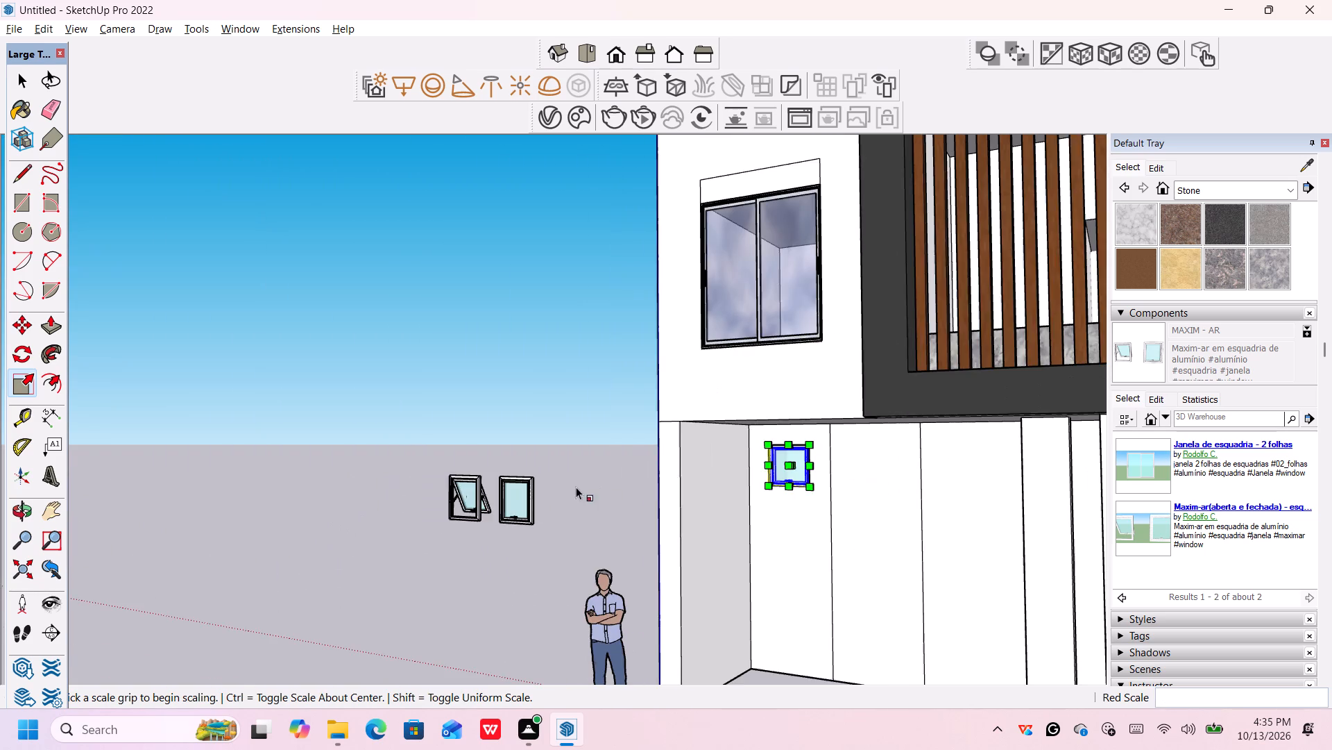
{"action": "middle_click_drag", "start_coordinate": [583, 500], "coordinate": [613, 520]}
{"action": "key", "text": "space"}
{"action": "key", "text": "space"}
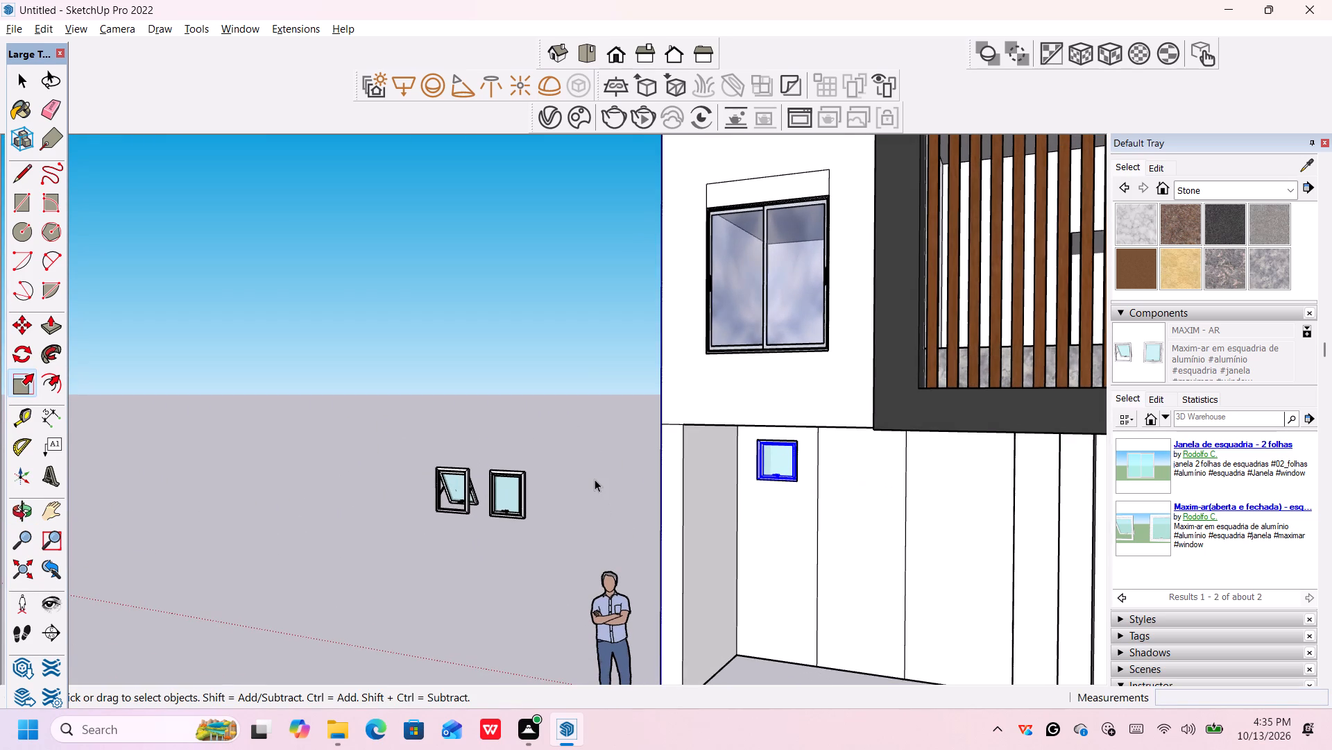
{"action": "left_click_drag", "start_coordinate": [559, 456], "coordinate": [413, 550]}
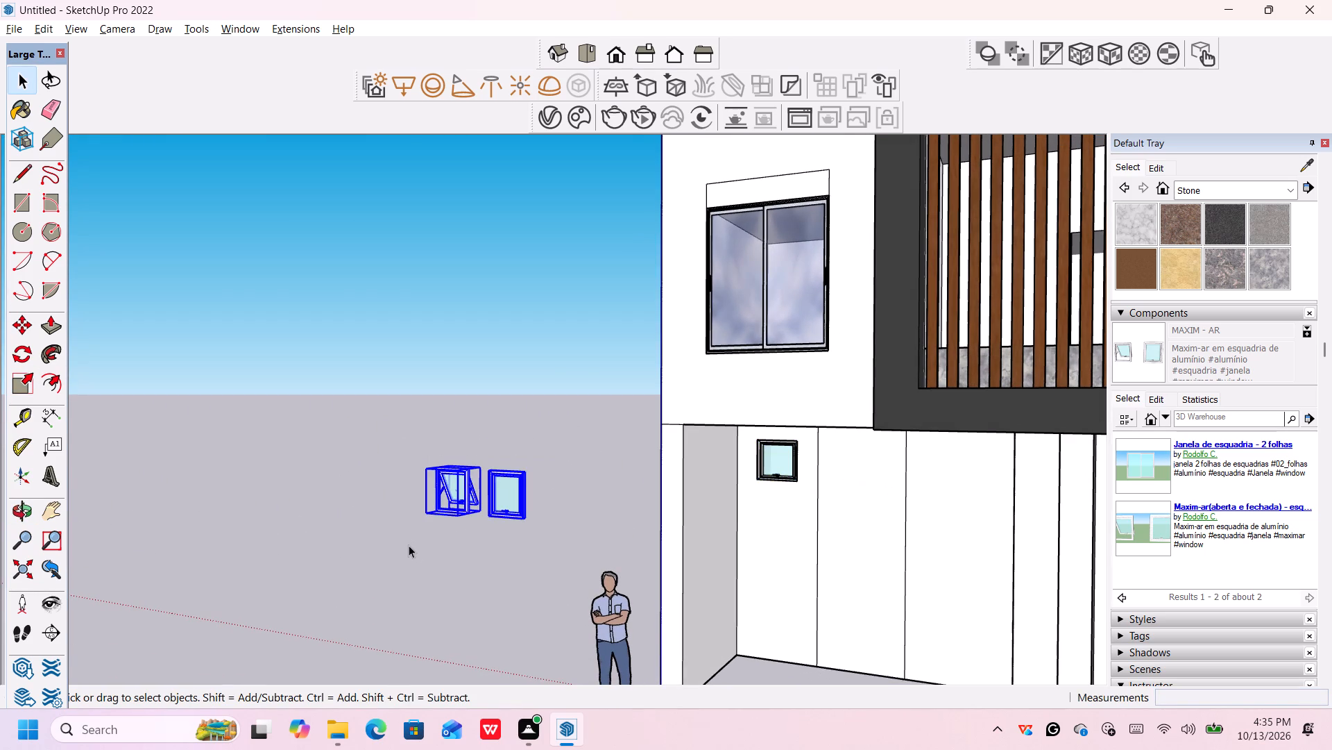
{"action": "key", "text": "Delete"}
Copy the upper-floor two-panel sliding window by its lower outer corner into the matching lower corner of the ground-floor opening beside the wooden door.
{"action": "scroll", "coordinate": [521, 509], "scroll_direction": "down", "scroll_amount": 10}
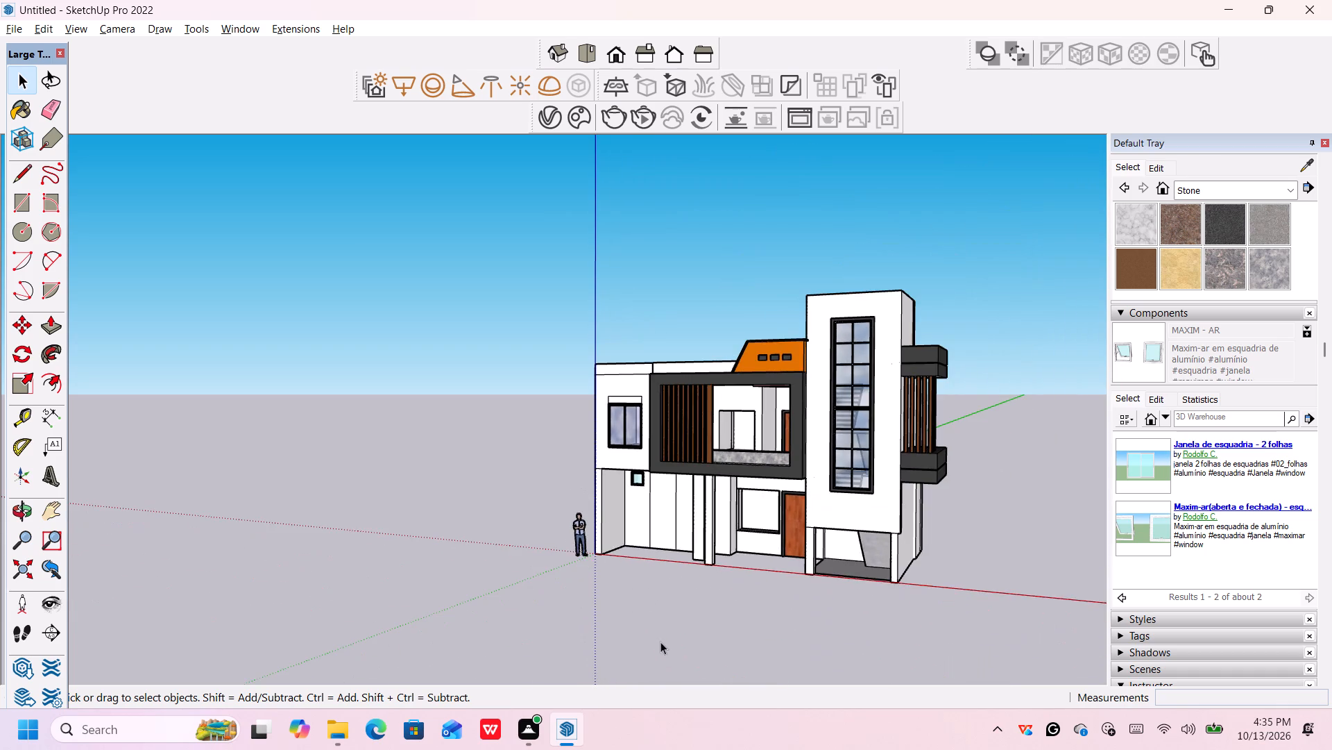
{"action": "middle_click_drag", "start_coordinate": [660, 642], "coordinate": [862, 601]}
{"action": "scroll", "coordinate": [622, 508], "scroll_direction": "up", "scroll_amount": 3}
{"action": "middle_click_drag", "start_coordinate": [769, 586], "coordinate": [668, 574]}
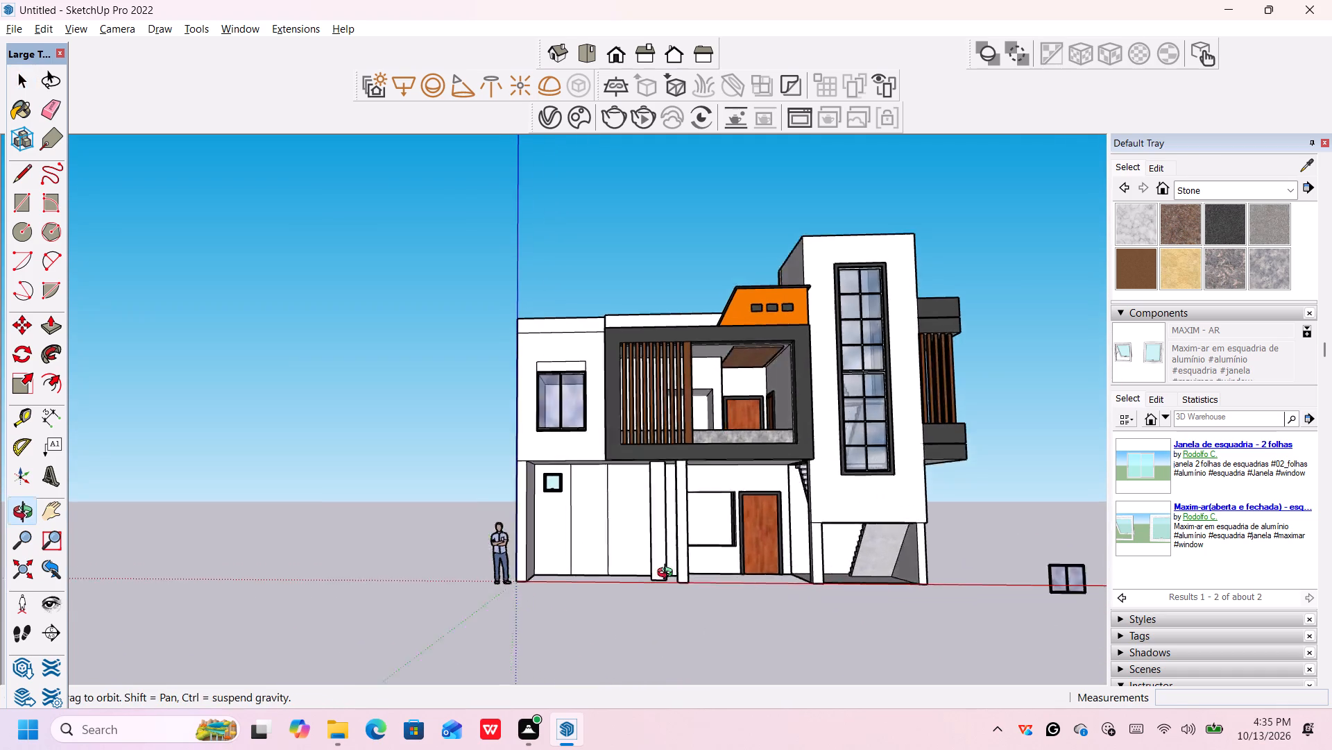
{"action": "middle_click_drag", "start_coordinate": [668, 574], "coordinate": [624, 568]}
{"action": "scroll", "coordinate": [477, 348], "scroll_direction": "up", "scroll_amount": 2}
{"action": "middle_click_drag", "start_coordinate": [545, 422], "coordinate": [581, 500]}
{"action": "scroll", "coordinate": [563, 457], "scroll_direction": "up", "scroll_amount": 14}
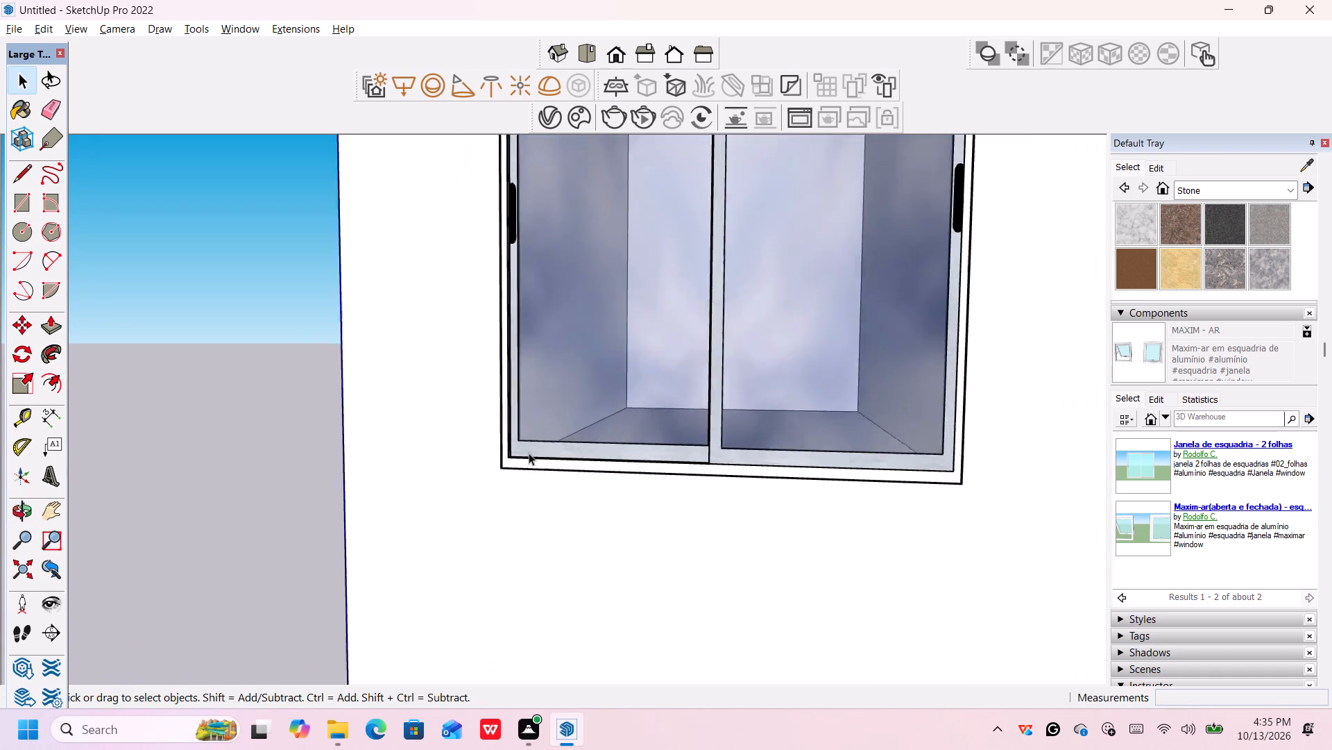
{"action": "scroll", "coordinate": [529, 453], "scroll_direction": "up", "scroll_amount": 3}
{"action": "left_click", "coordinate": [502, 462]}
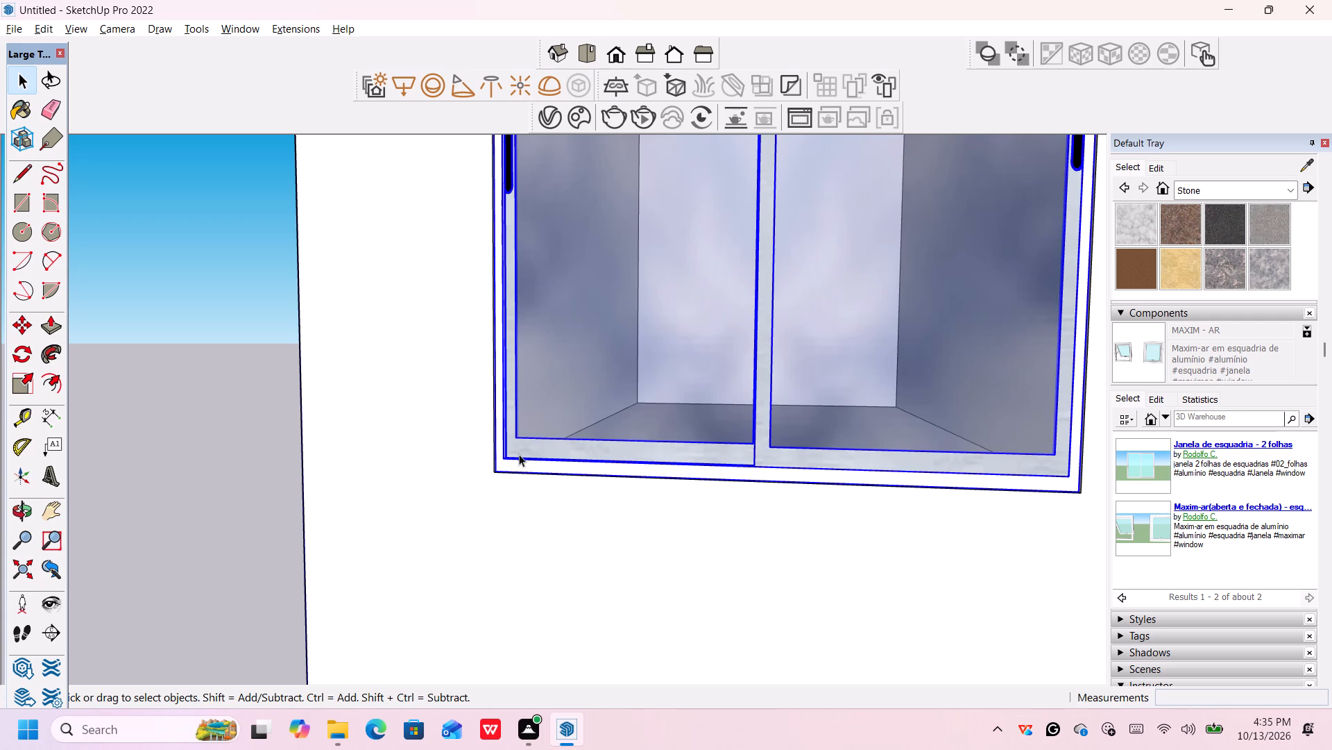
{"action": "middle_click_drag", "start_coordinate": [519, 454], "coordinate": [529, 489]}
{"action": "scroll", "coordinate": [533, 483], "scroll_direction": "down", "scroll_amount": 8}
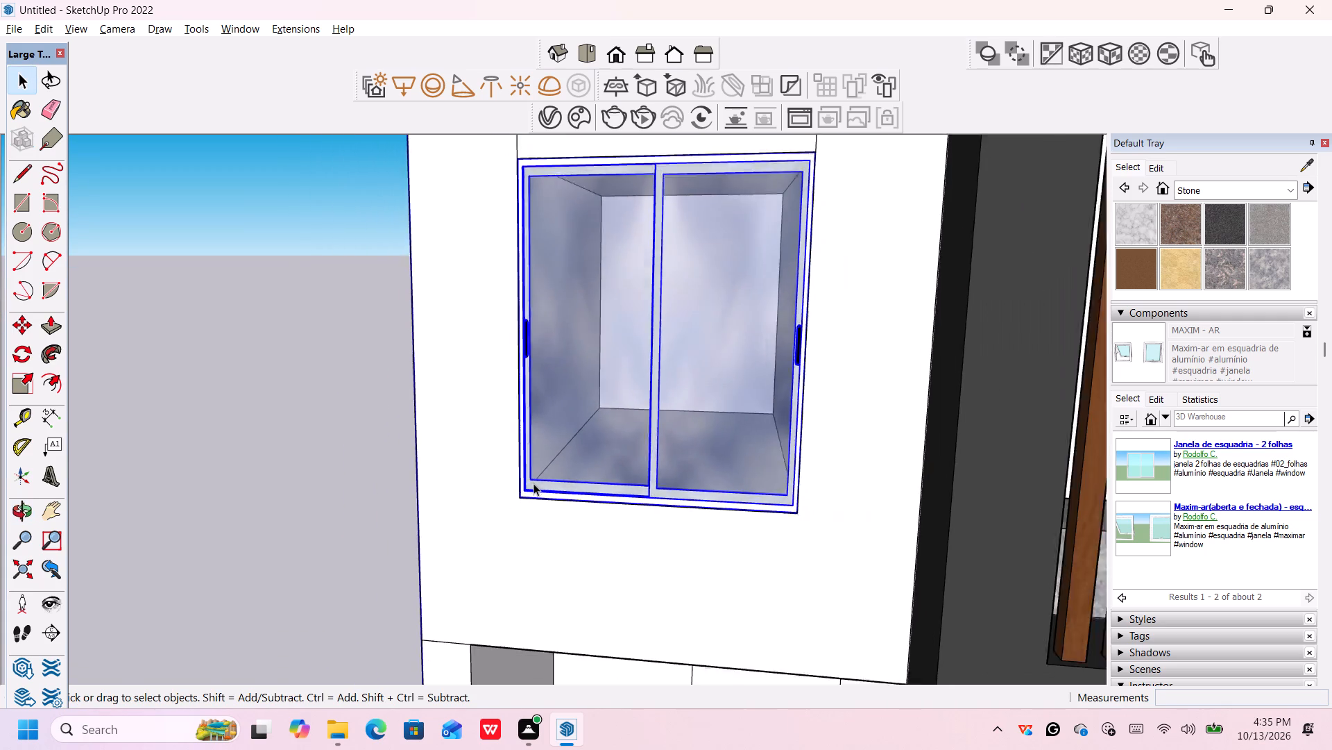
{"action": "scroll", "coordinate": [533, 483], "scroll_direction": "down", "scroll_amount": 1}
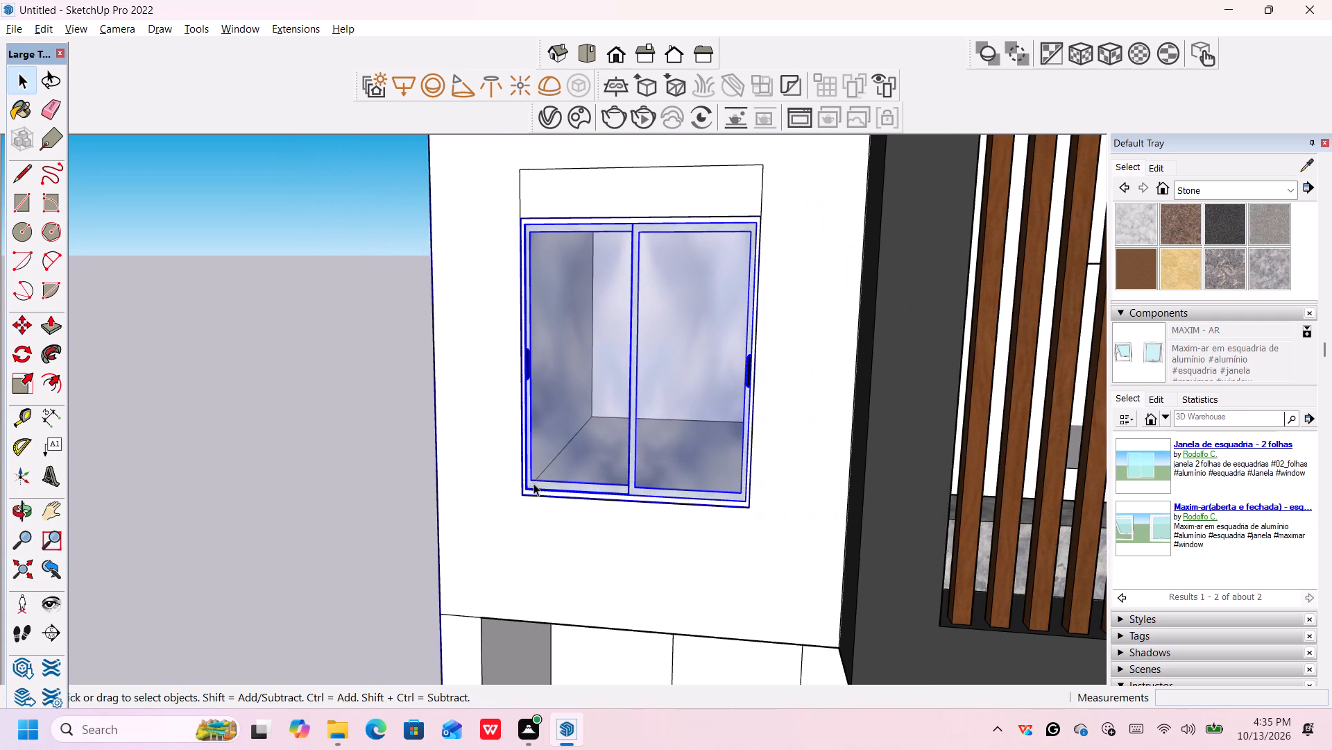
{"action": "middle_click_drag", "start_coordinate": [535, 485], "coordinate": [540, 497]}
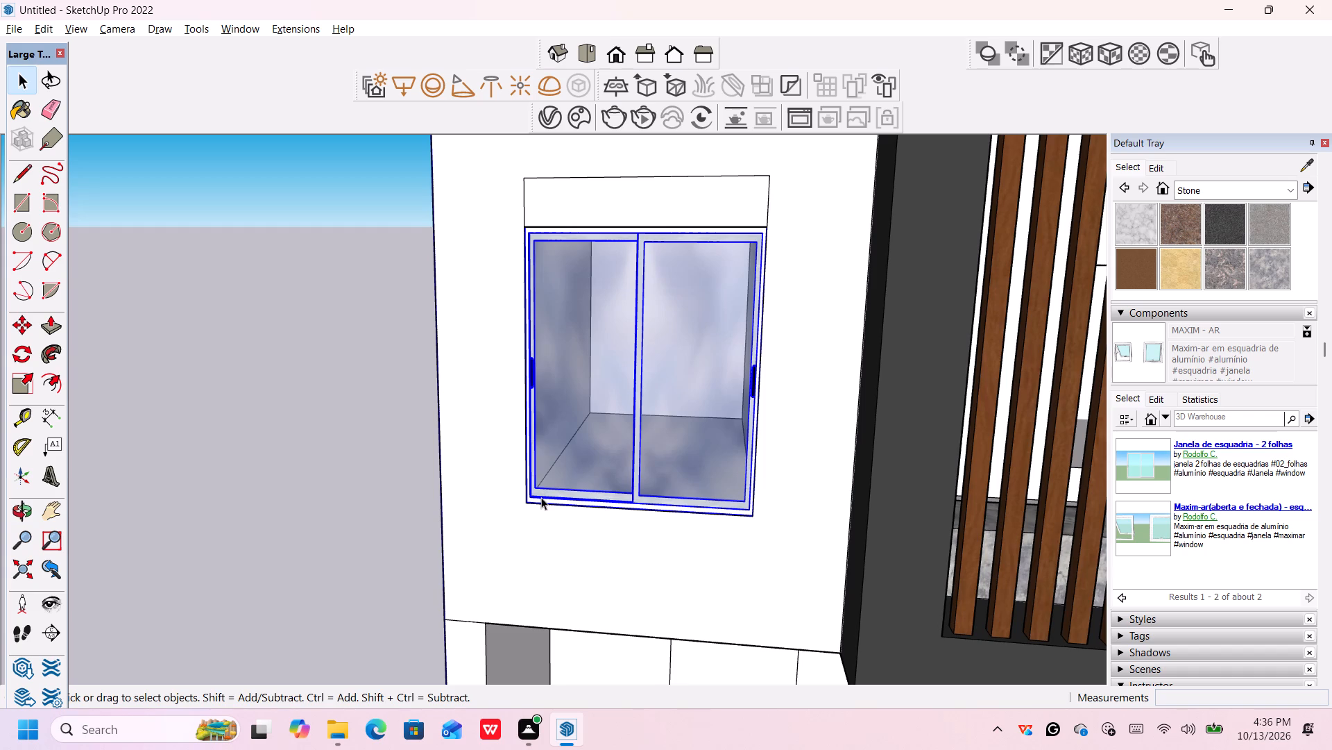
{"action": "scroll", "coordinate": [556, 451], "scroll_direction": "down", "scroll_amount": 3}
{"action": "middle_click_drag", "start_coordinate": [561, 465], "coordinate": [603, 487]}
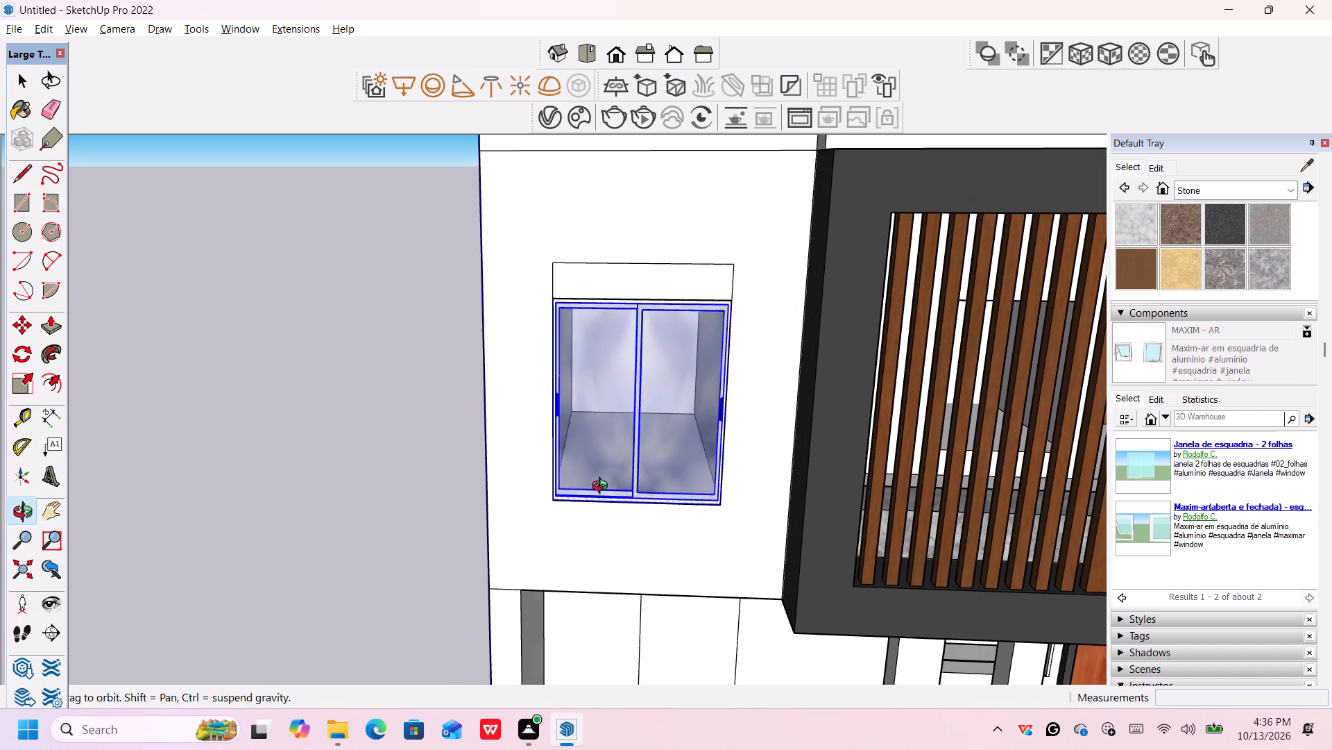
{"action": "middle_click_drag", "start_coordinate": [603, 487], "coordinate": [597, 481]}
{"action": "middle_click_drag", "start_coordinate": [588, 475], "coordinate": [549, 465]}
{"action": "scroll", "coordinate": [550, 464], "scroll_direction": "up", "scroll_amount": 2}
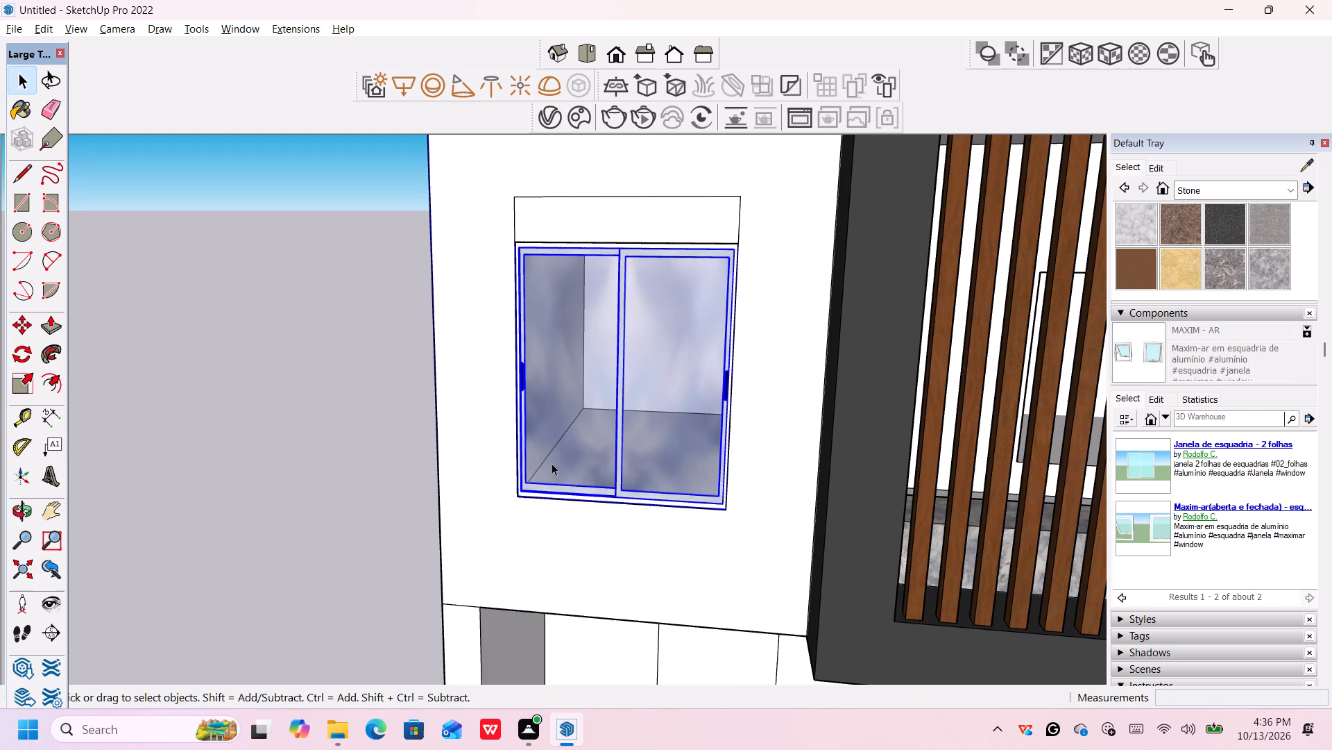
{"action": "key", "text": "m"}
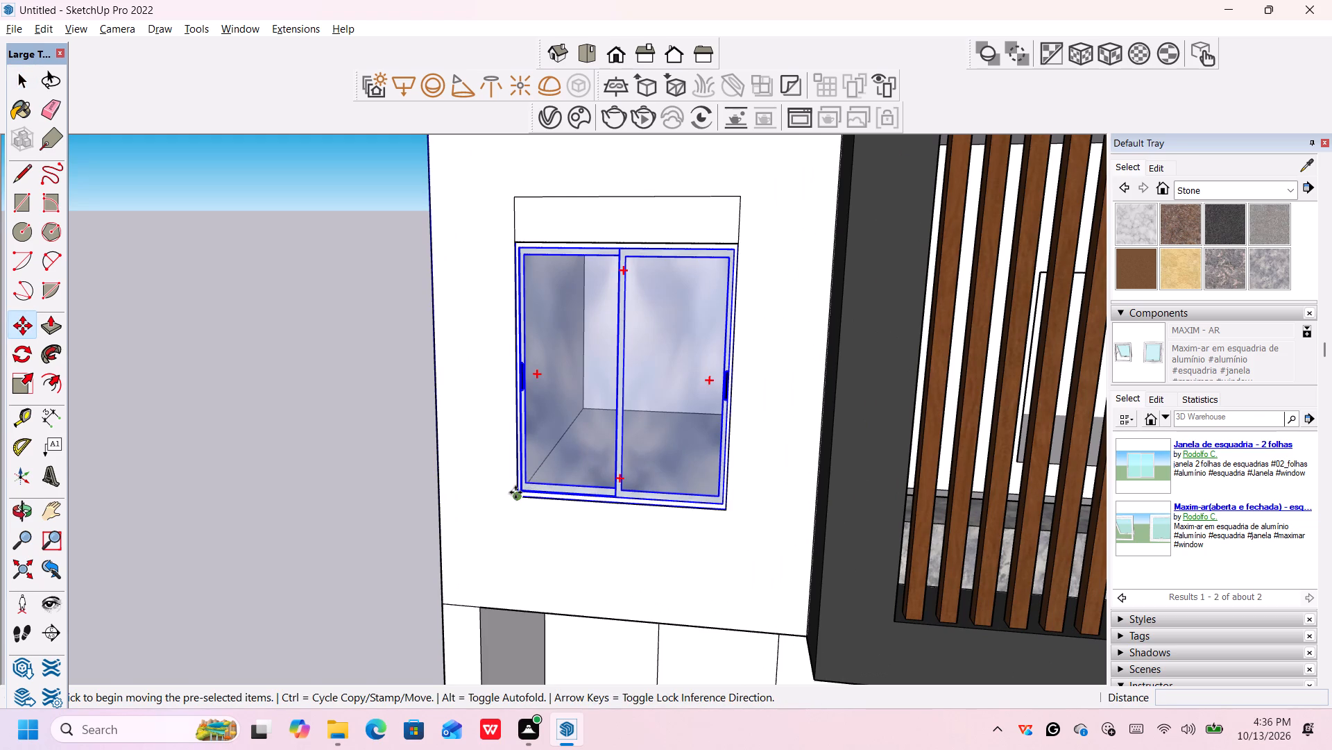
{"action": "left_click", "coordinate": [515, 497]}
{"action": "scroll", "coordinate": [608, 562], "scroll_direction": "down", "scroll_amount": 17}
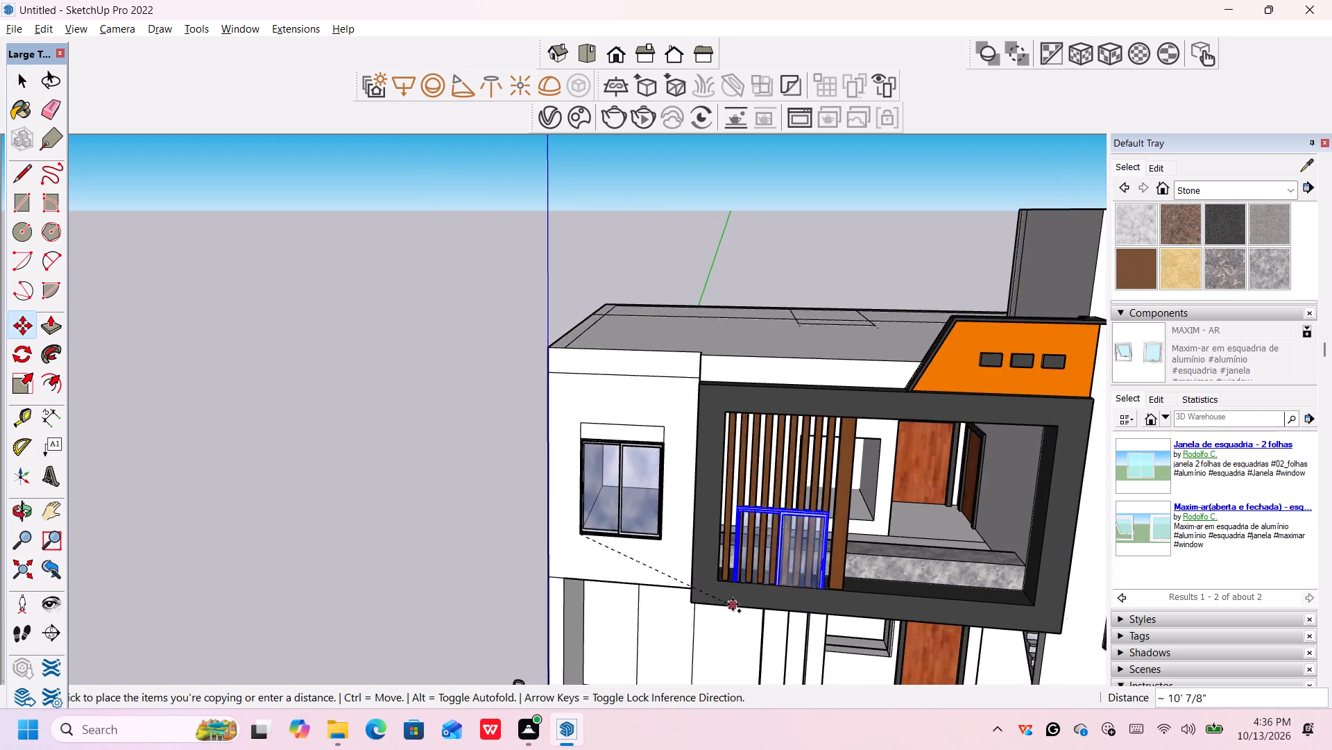
{"action": "scroll", "coordinate": [733, 604], "scroll_direction": "down", "scroll_amount": 1}
{"action": "scroll", "coordinate": [810, 637], "scroll_direction": "up", "scroll_amount": 12}
{"action": "scroll", "coordinate": [815, 641], "scroll_direction": "down", "scroll_amount": 1}
{"action": "scroll", "coordinate": [812, 633], "scroll_direction": "up", "scroll_amount": 5}
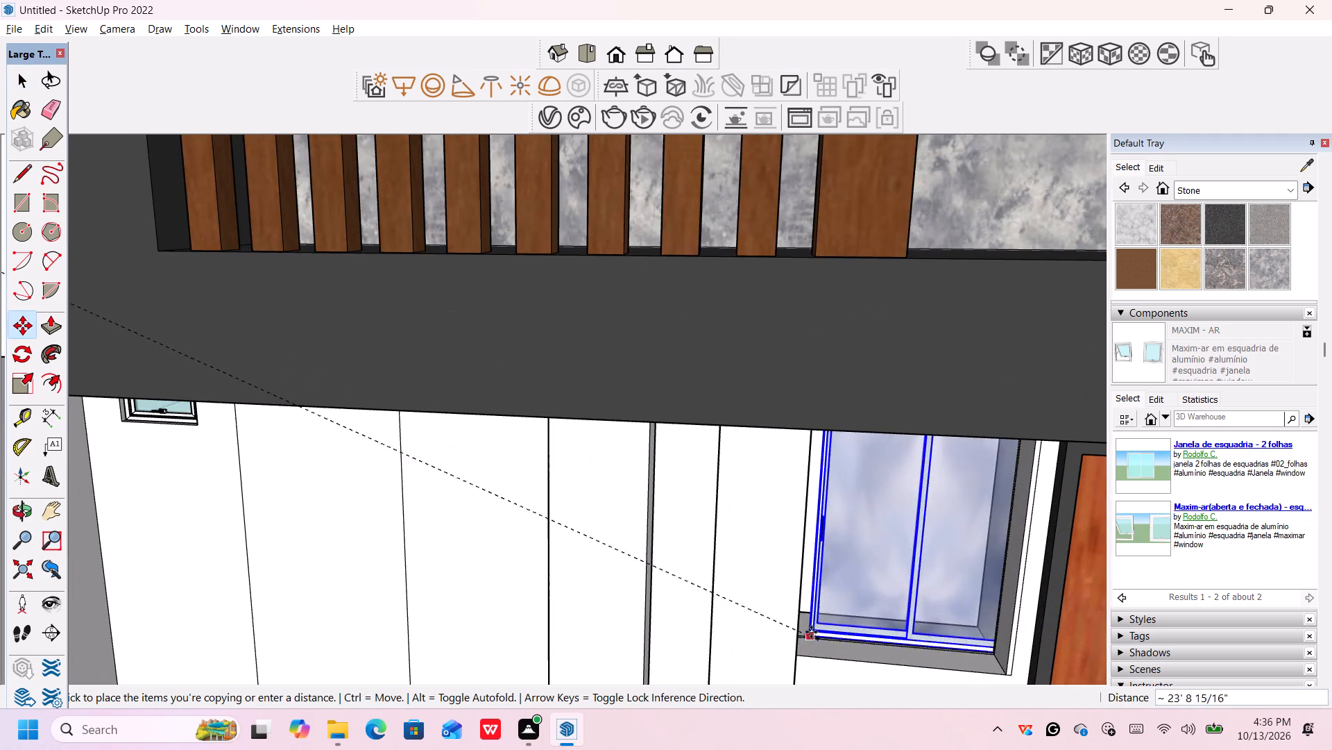
{"action": "middle_click_drag", "start_coordinate": [822, 651], "coordinate": [753, 628]}
{"action": "scroll", "coordinate": [780, 637], "scroll_direction": "up", "scroll_amount": 4}
{"action": "scroll", "coordinate": [787, 651], "scroll_direction": "down", "scroll_amount": 1}
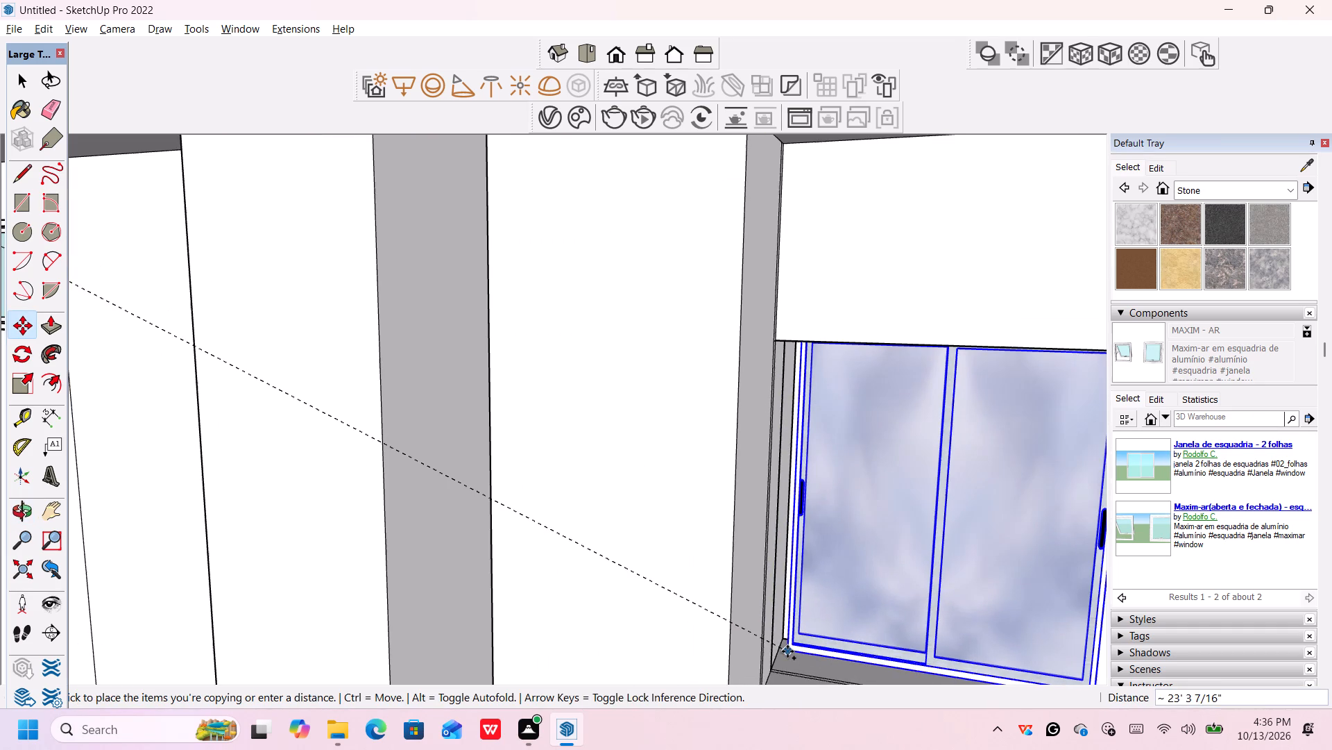
{"action": "middle_click_drag", "start_coordinate": [790, 656], "coordinate": [782, 482], "text": "shift"}
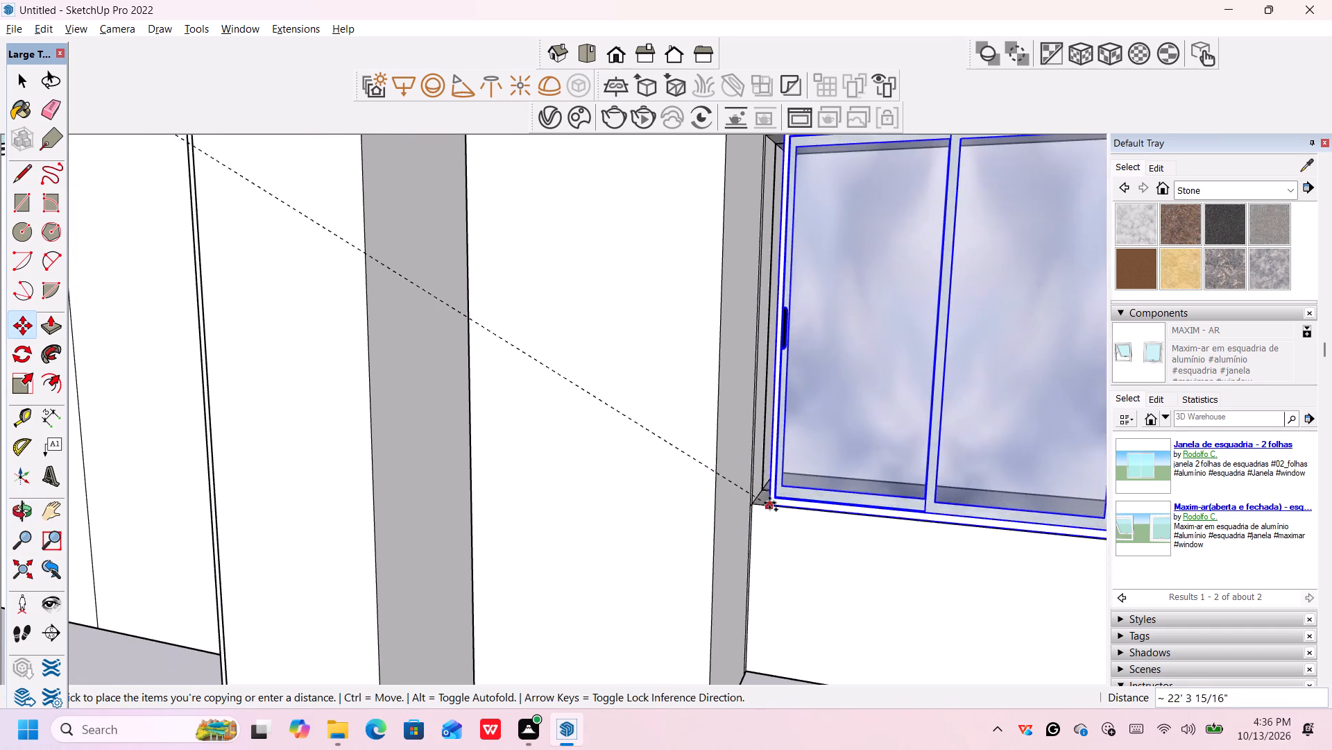
{"action": "scroll", "coordinate": [757, 498], "scroll_direction": "up", "scroll_amount": 3}
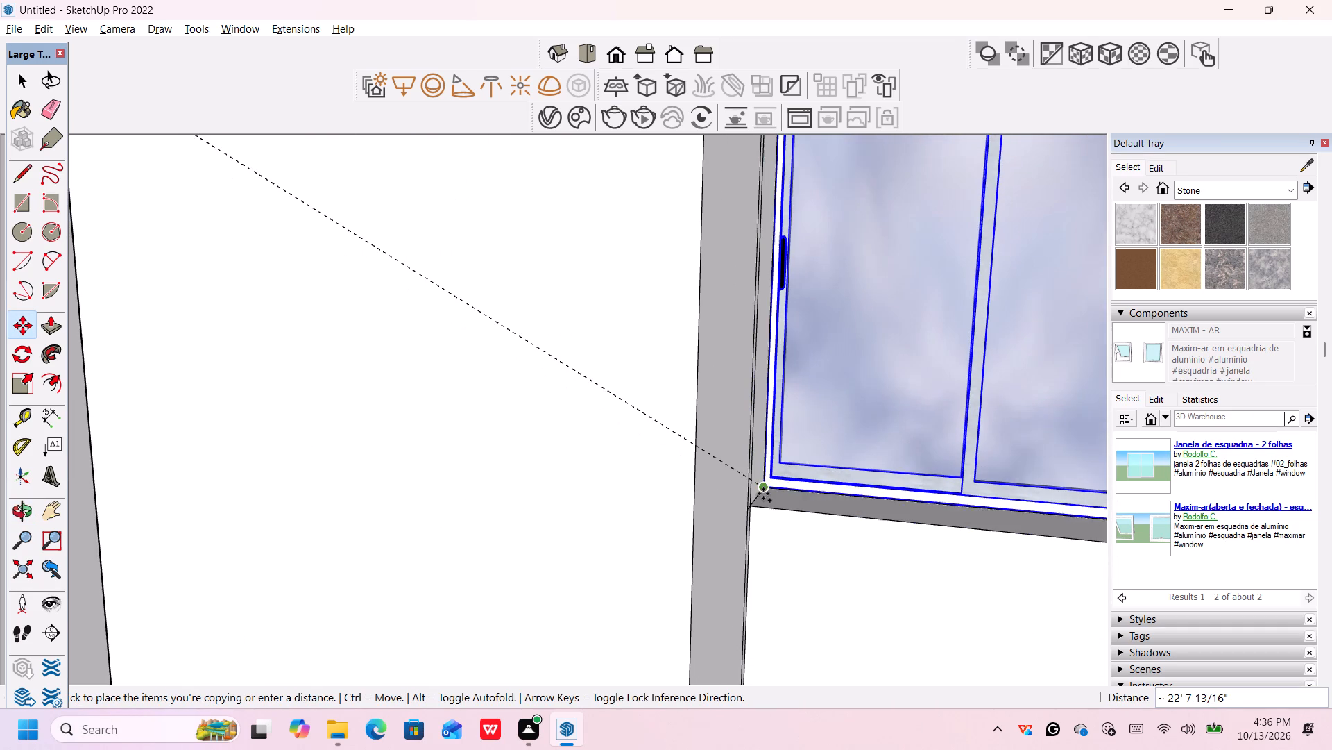
{"action": "scroll", "coordinate": [762, 494], "scroll_direction": "up", "scroll_amount": 1}
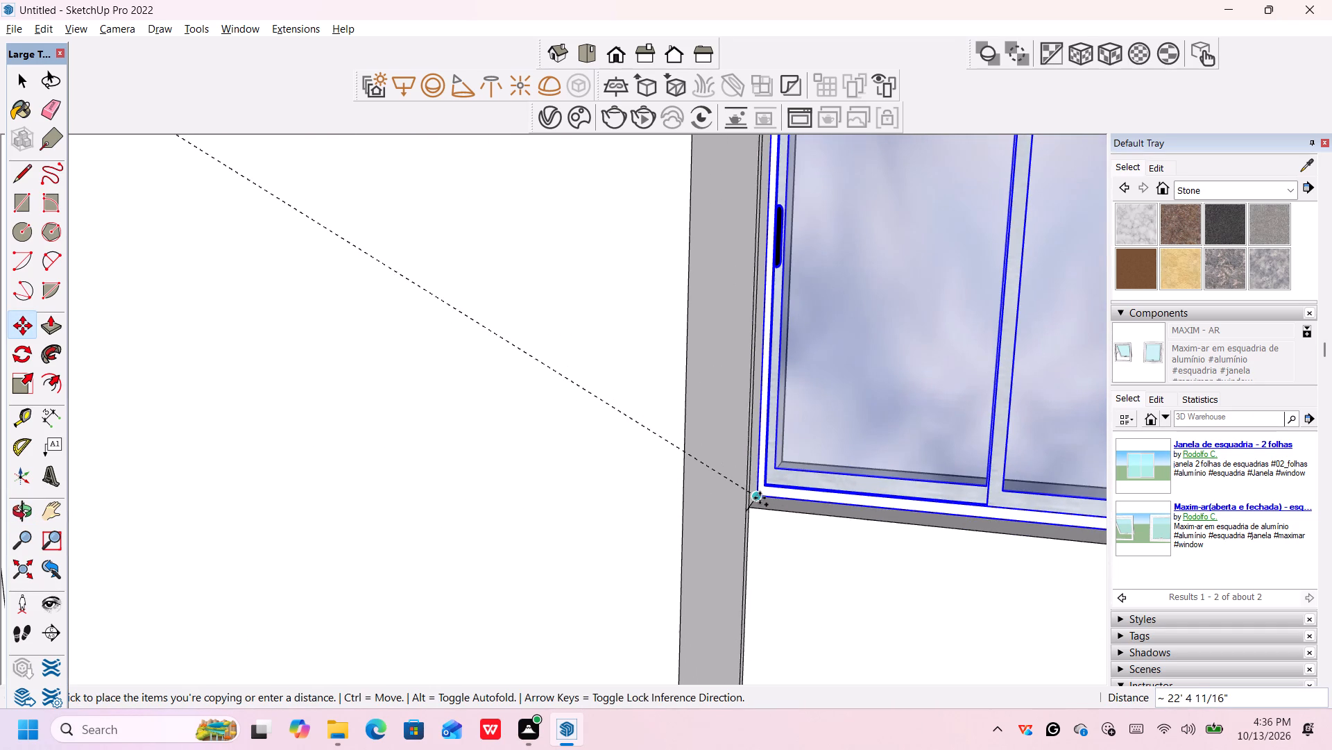
{"action": "left_click", "coordinate": [760, 498]}
Scale the copied sliding window by about 1.20 along the red axis so its free side meets the ground-floor opening's far edge.
{"action": "scroll", "coordinate": [805, 470], "scroll_direction": "down", "scroll_amount": 13}
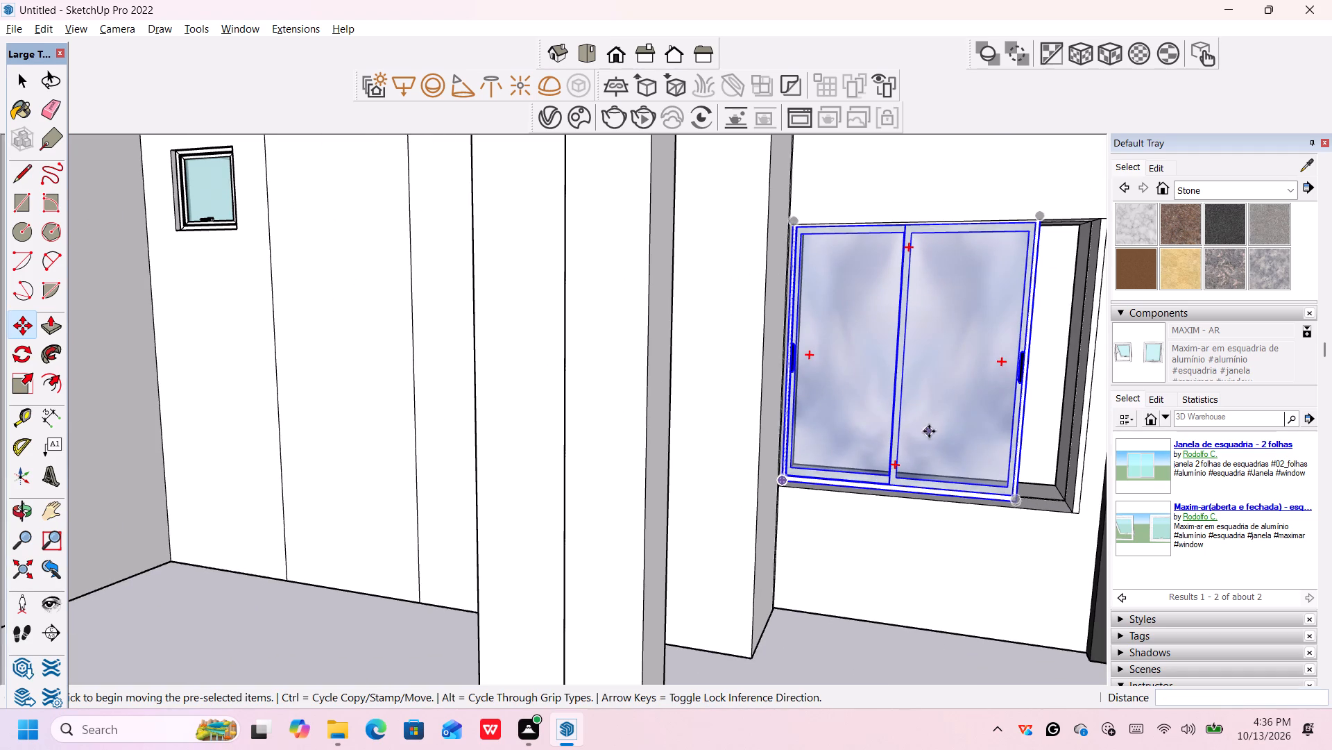
{"action": "middle_click_drag", "start_coordinate": [1028, 451], "coordinate": [1005, 456]}
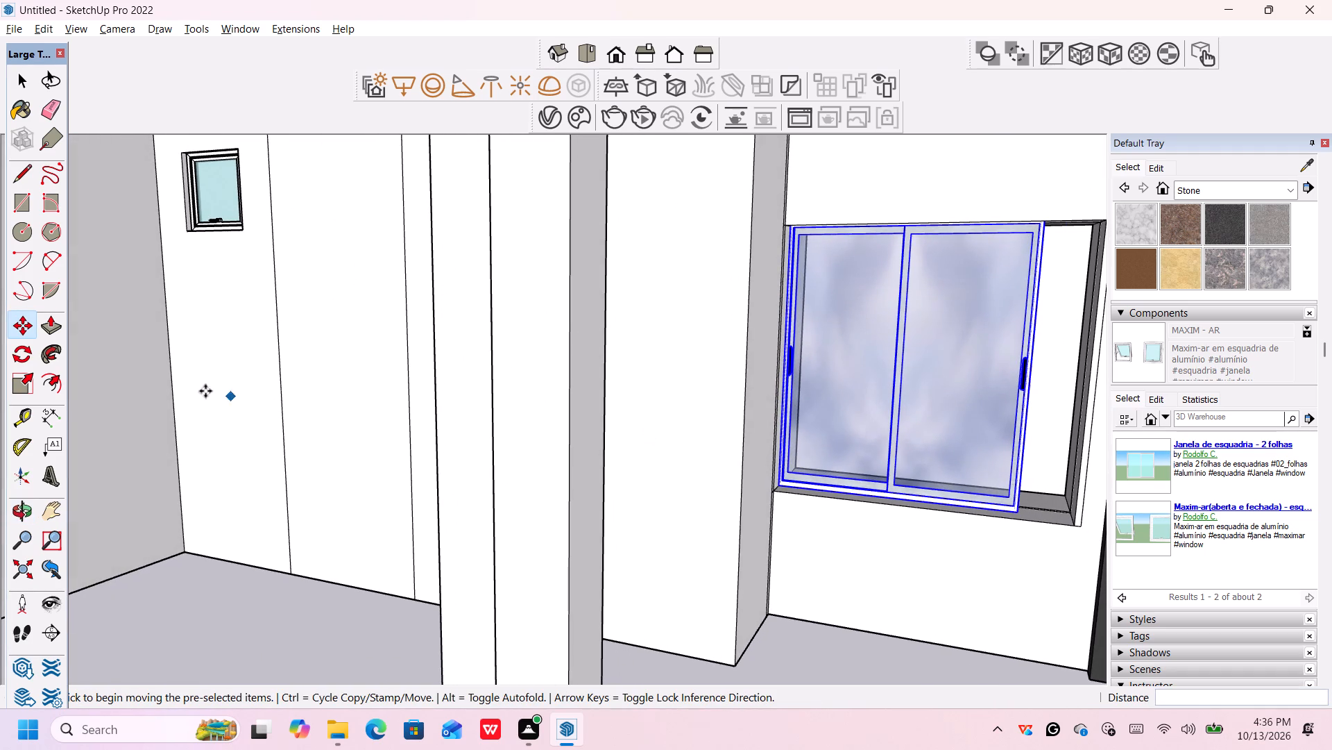
{"action": "left_click", "coordinate": [22, 383]}
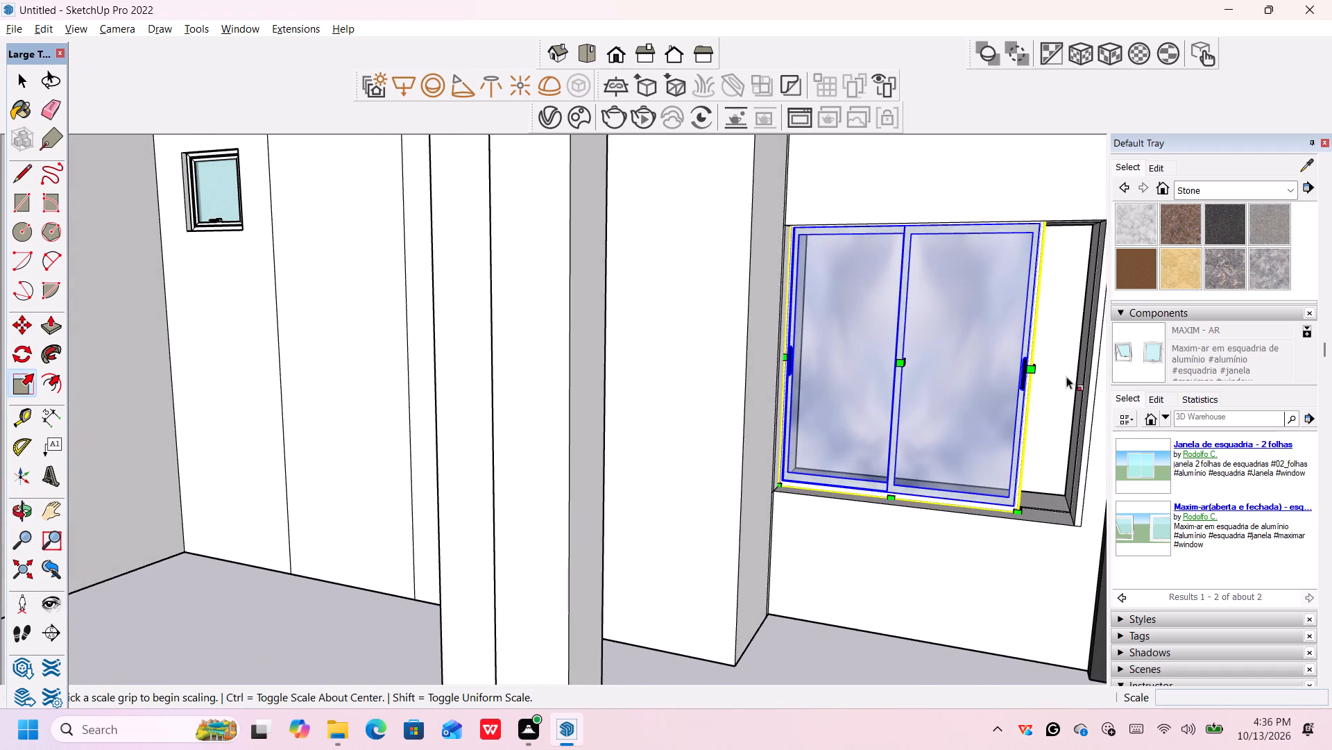
{"action": "scroll", "coordinate": [1066, 380], "scroll_direction": "up", "scroll_amount": 4}
{"action": "middle_click_drag", "start_coordinate": [1030, 401], "coordinate": [950, 404]}
{"action": "scroll", "coordinate": [977, 395], "scroll_direction": "up", "scroll_amount": 1}
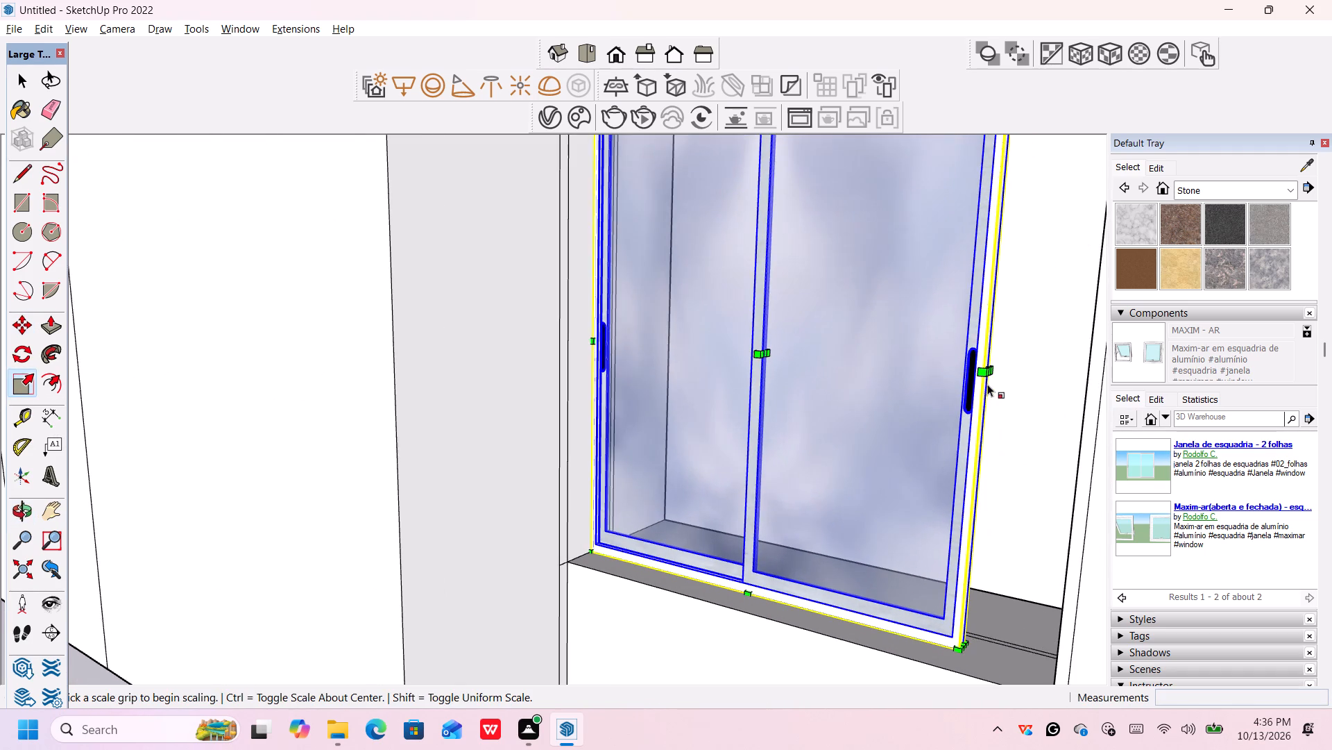
{"action": "scroll", "coordinate": [989, 376], "scroll_direction": "up", "scroll_amount": 1}
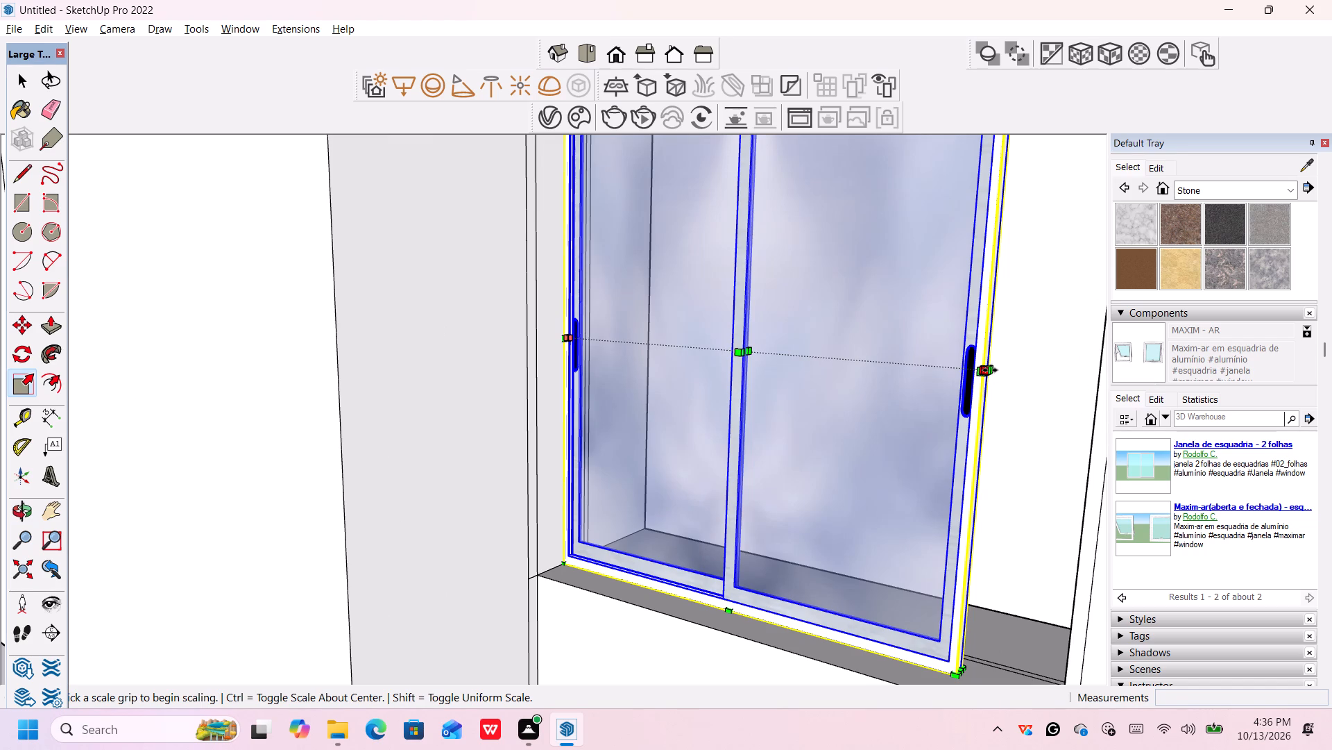
{"action": "left_click", "coordinate": [990, 370]}
{"action": "left_click", "coordinate": [1104, 401]}
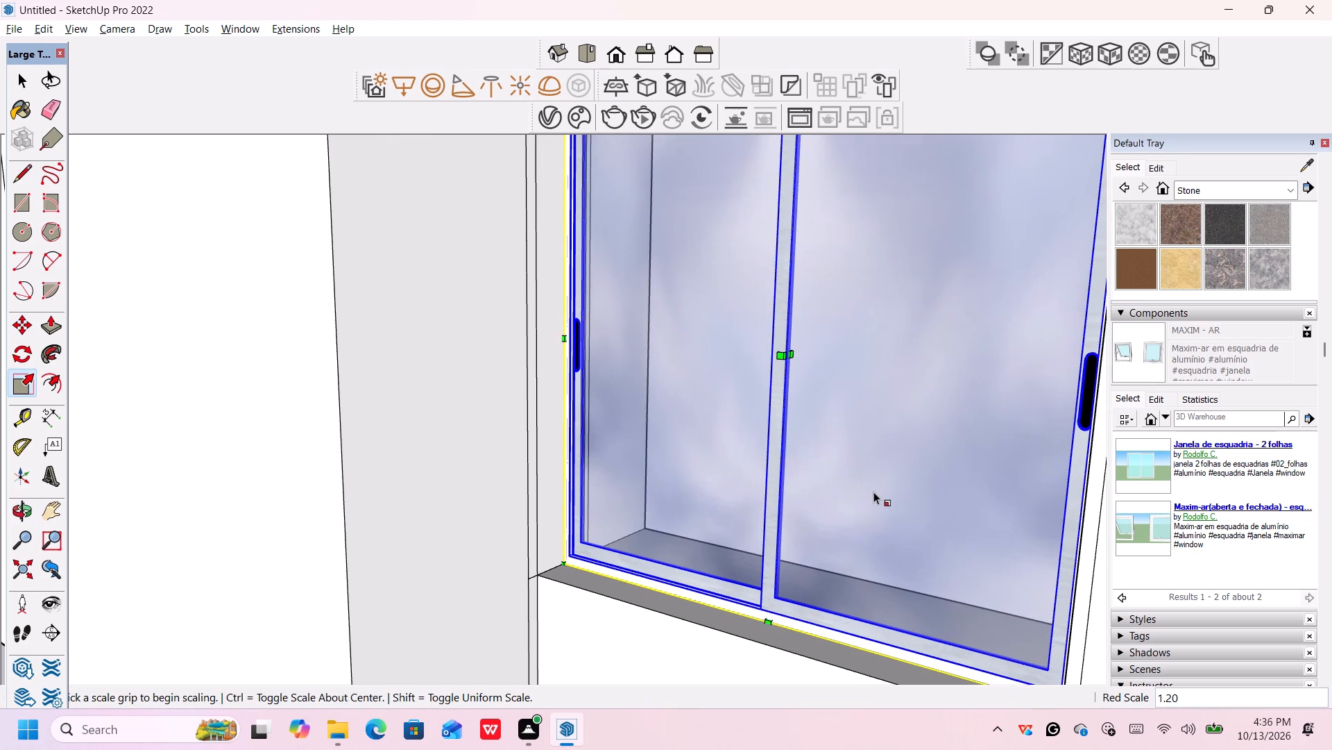
{"action": "scroll", "coordinate": [873, 492], "scroll_direction": "down", "scroll_amount": 20}
{"action": "scroll", "coordinate": [873, 492], "scroll_direction": "down", "scroll_amount": 19}
{"action": "scroll", "coordinate": [899, 465], "scroll_direction": "down", "scroll_amount": 3}
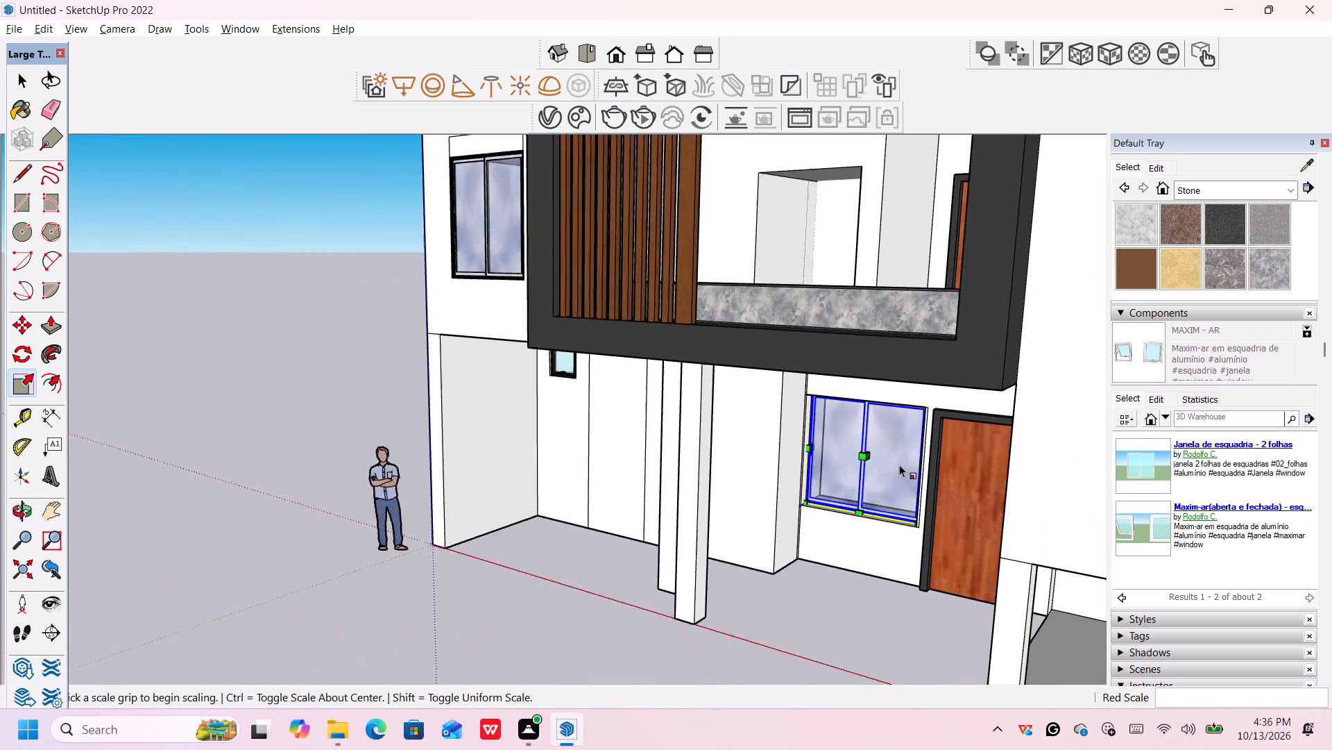
{"action": "scroll", "coordinate": [899, 465], "scroll_direction": "down", "scroll_amount": 9}
{"action": "middle_click_drag", "start_coordinate": [871, 472], "coordinate": [973, 566]}
{"action": "scroll", "coordinate": [849, 366], "scroll_direction": "up", "scroll_amount": 4}
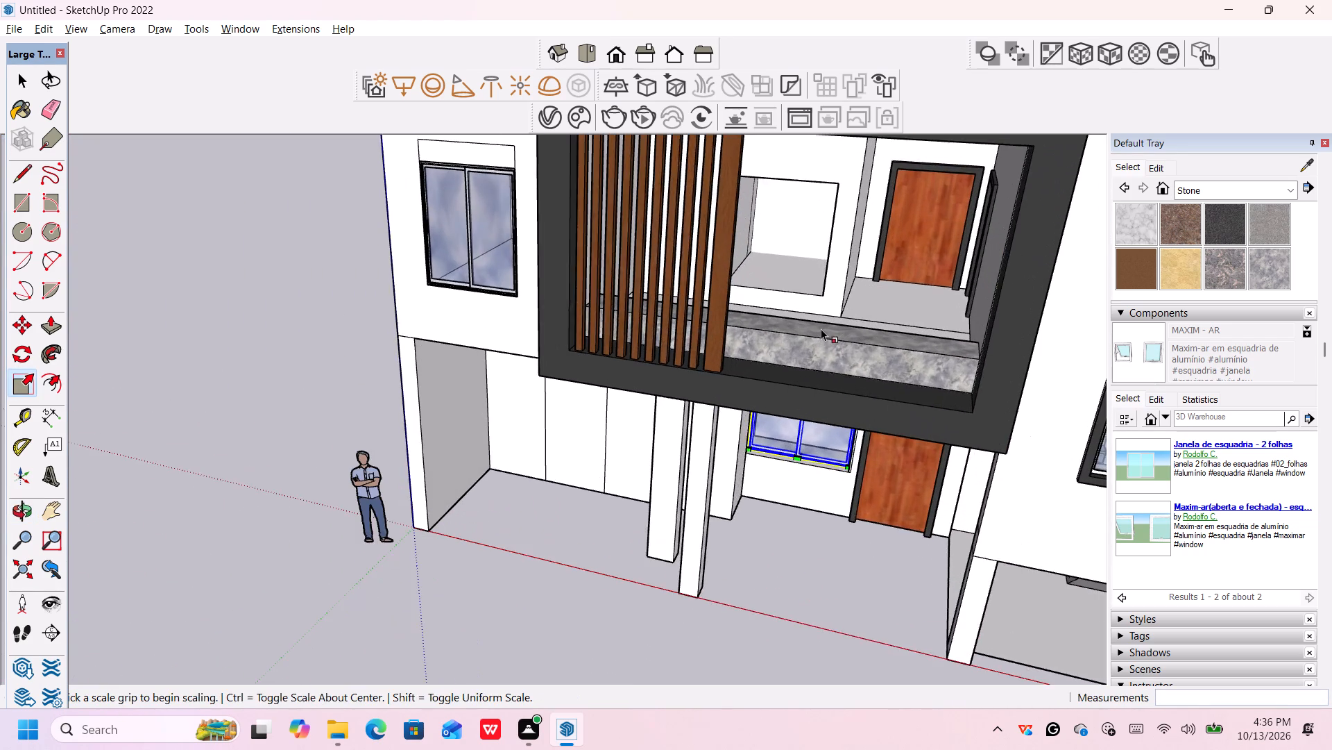
{"action": "middle_click_drag", "start_coordinate": [832, 318], "coordinate": [801, 301]}
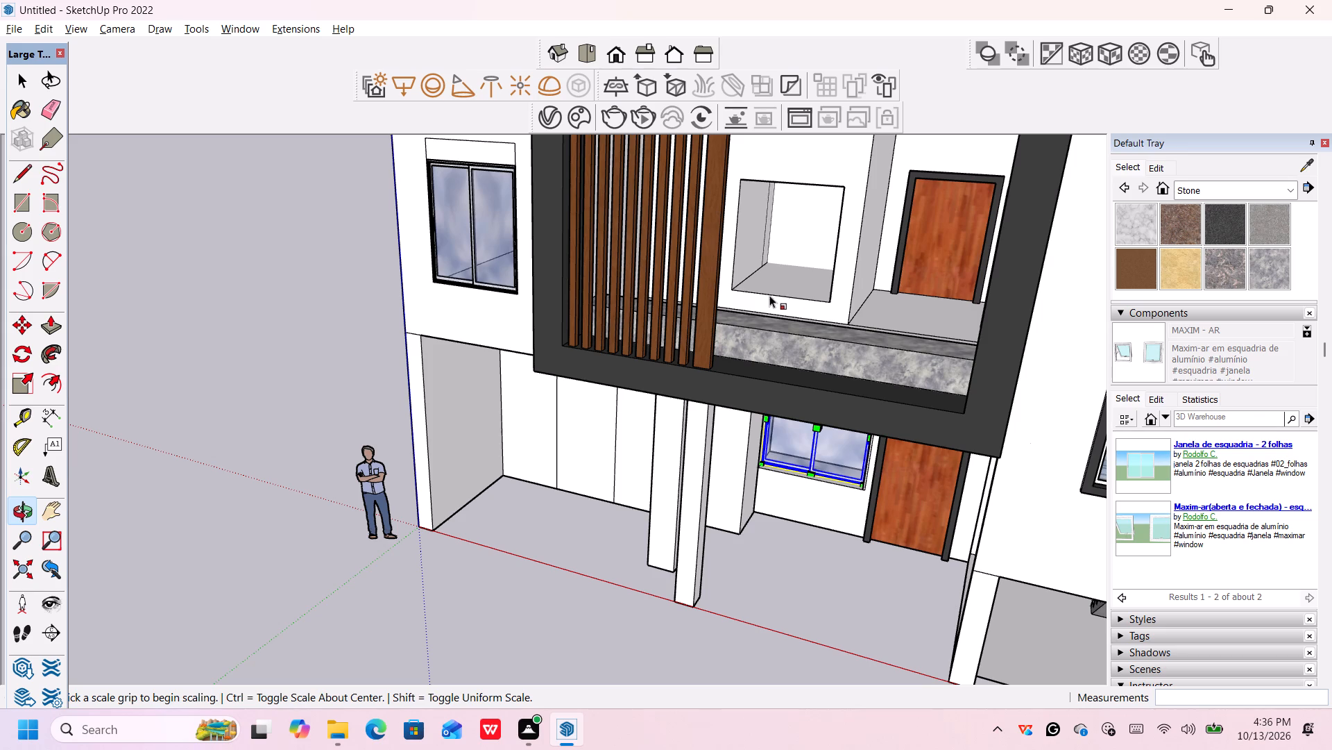
{"action": "key", "text": "space"}
{"action": "left_click", "coordinate": [520, 592]}
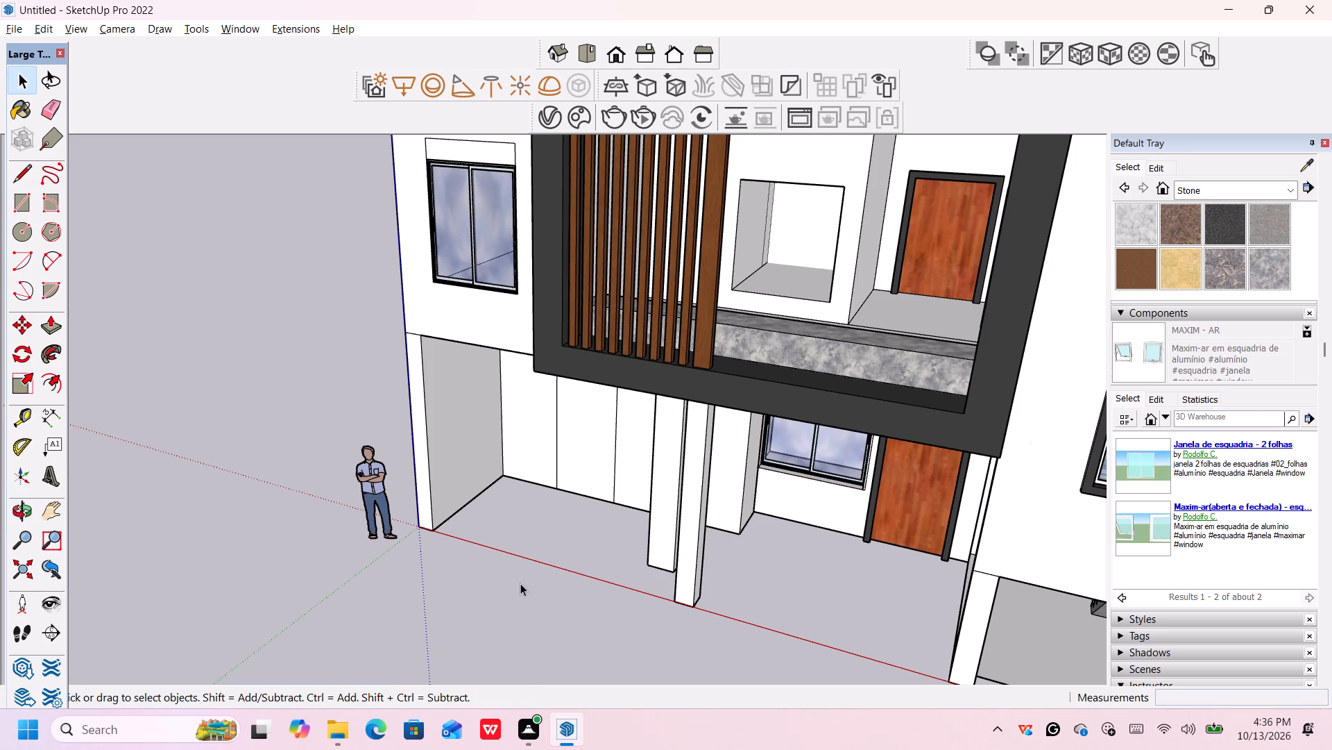
Copy the spare two-panel sliding window standing away from the house into the upper-floor balcony opening, matching lower corners on the wooden slats' side.
{"action": "scroll", "coordinate": [435, 273], "scroll_direction": "up", "scroll_amount": 4}
{"action": "scroll", "coordinate": [436, 274], "scroll_direction": "down", "scroll_amount": 2}
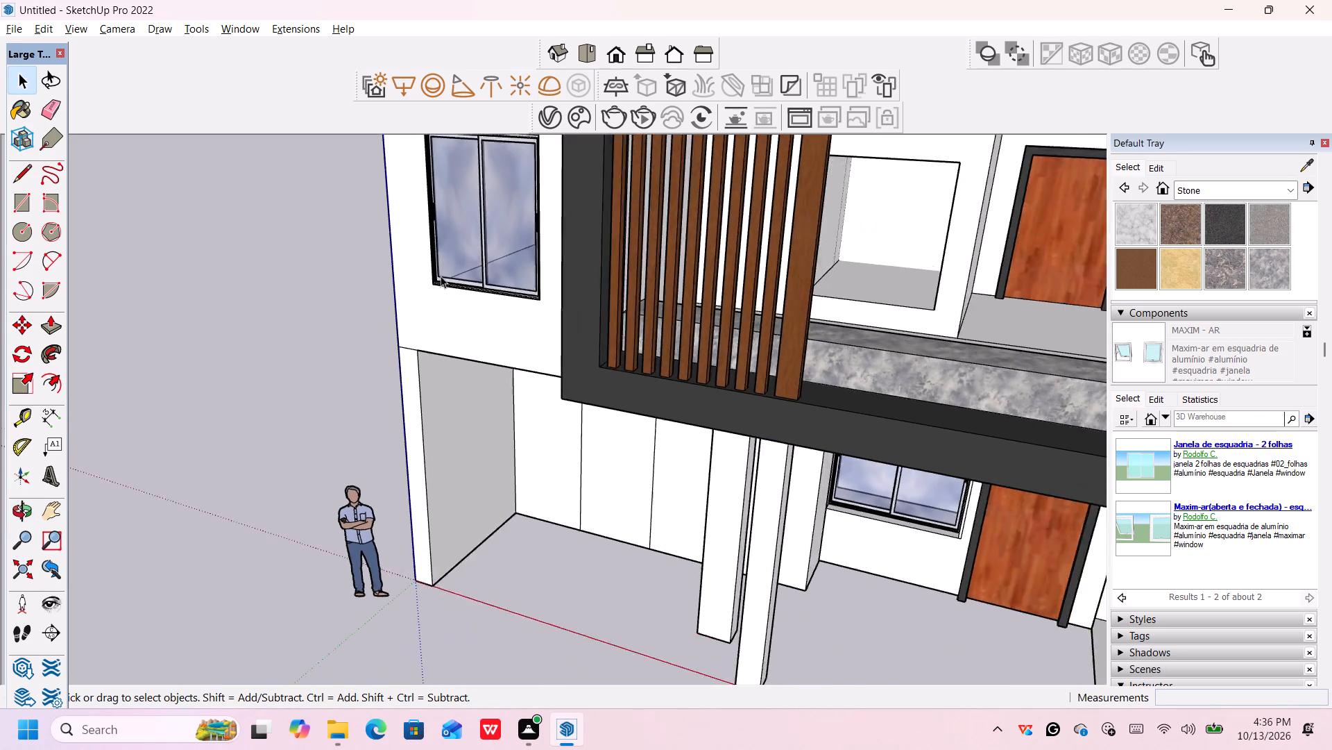
{"action": "scroll", "coordinate": [441, 276], "scroll_direction": "down", "scroll_amount": 4}
{"action": "scroll", "coordinate": [592, 311], "scroll_direction": "down", "scroll_amount": 8}
{"action": "scroll", "coordinate": [747, 351], "scroll_direction": "down", "scroll_amount": 6}
{"action": "scroll", "coordinate": [910, 376], "scroll_direction": "down", "scroll_amount": 5}
{"action": "scroll", "coordinate": [1048, 420], "scroll_direction": "down", "scroll_amount": 4}
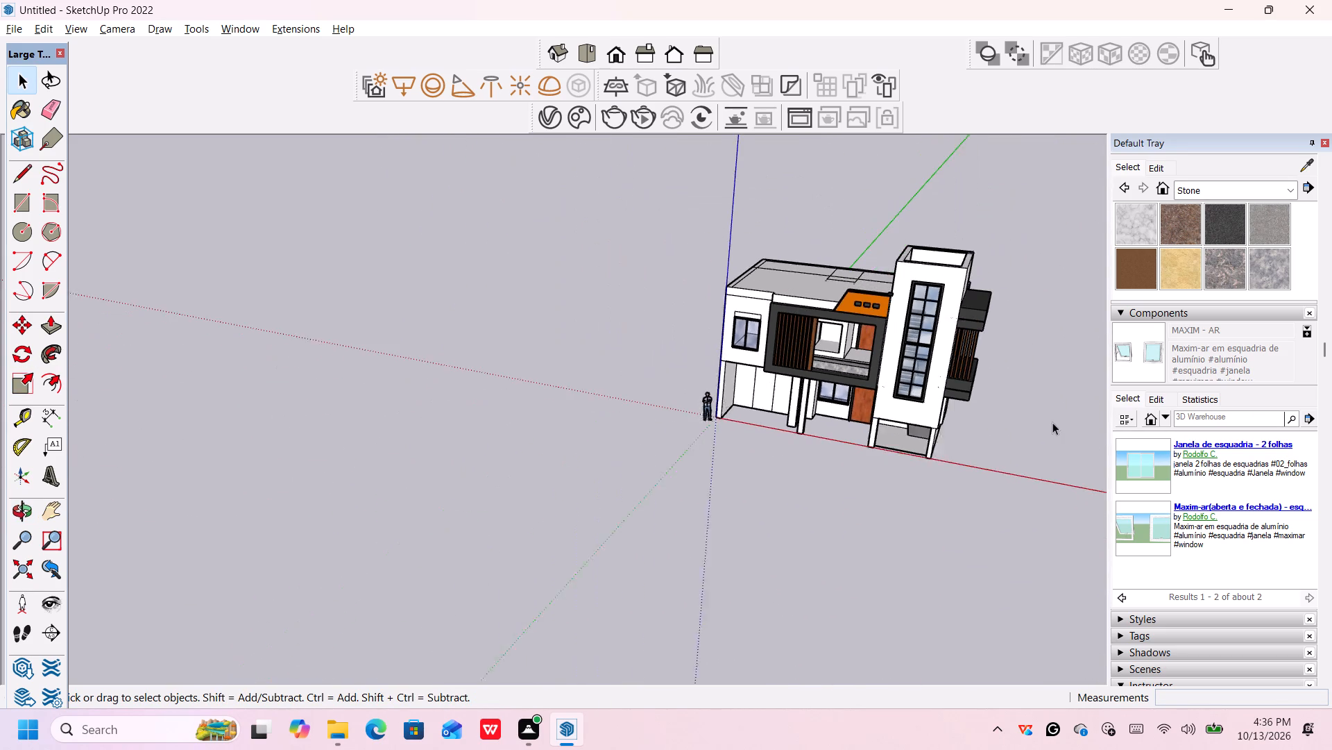
{"action": "scroll", "coordinate": [1052, 422], "scroll_direction": "down", "scroll_amount": 2}
{"action": "middle_click_drag", "start_coordinate": [1056, 452], "coordinate": [529, 333]}
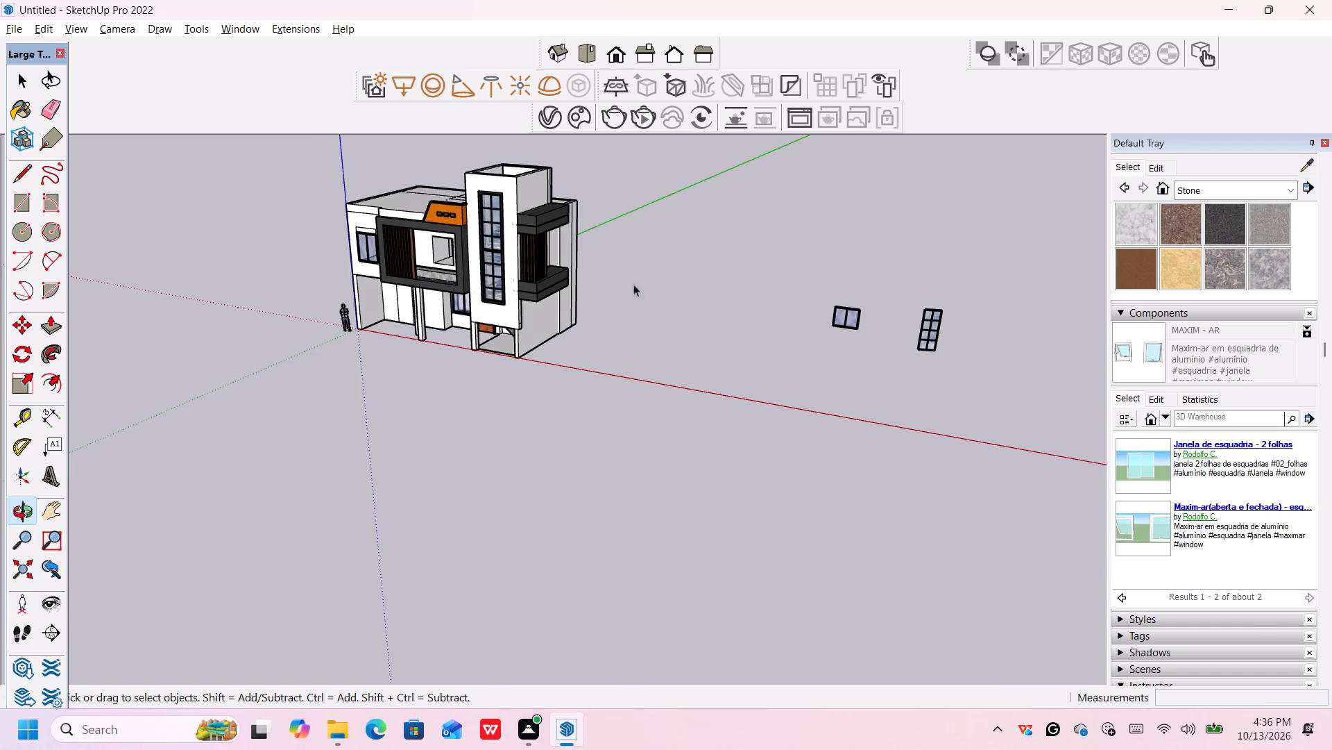
{"action": "scroll", "coordinate": [769, 309], "scroll_direction": "up", "scroll_amount": 6}
{"action": "scroll", "coordinate": [875, 324], "scroll_direction": "up", "scroll_amount": 16}
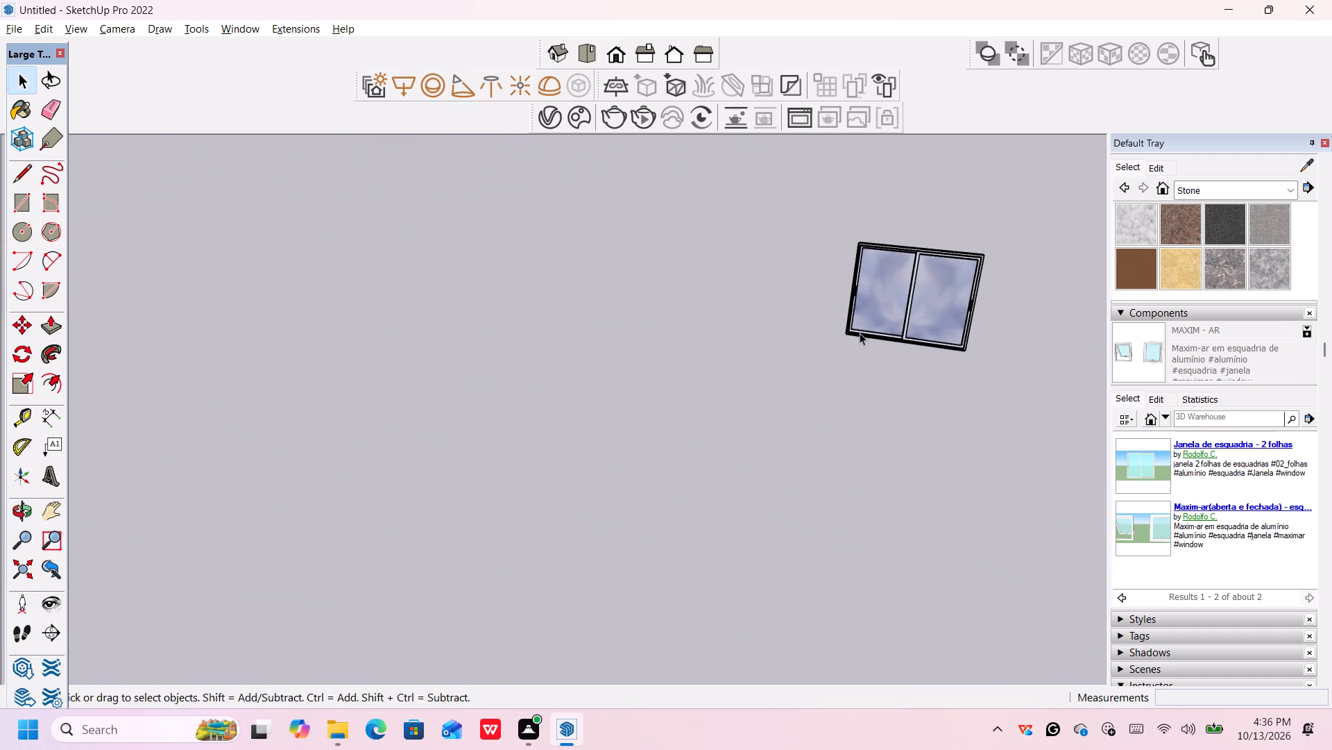
{"action": "scroll", "coordinate": [847, 332], "scroll_direction": "up", "scroll_amount": 7}
{"action": "left_click", "coordinate": [848, 332]}
{"action": "scroll", "coordinate": [848, 339], "scroll_direction": "up", "scroll_amount": 3}
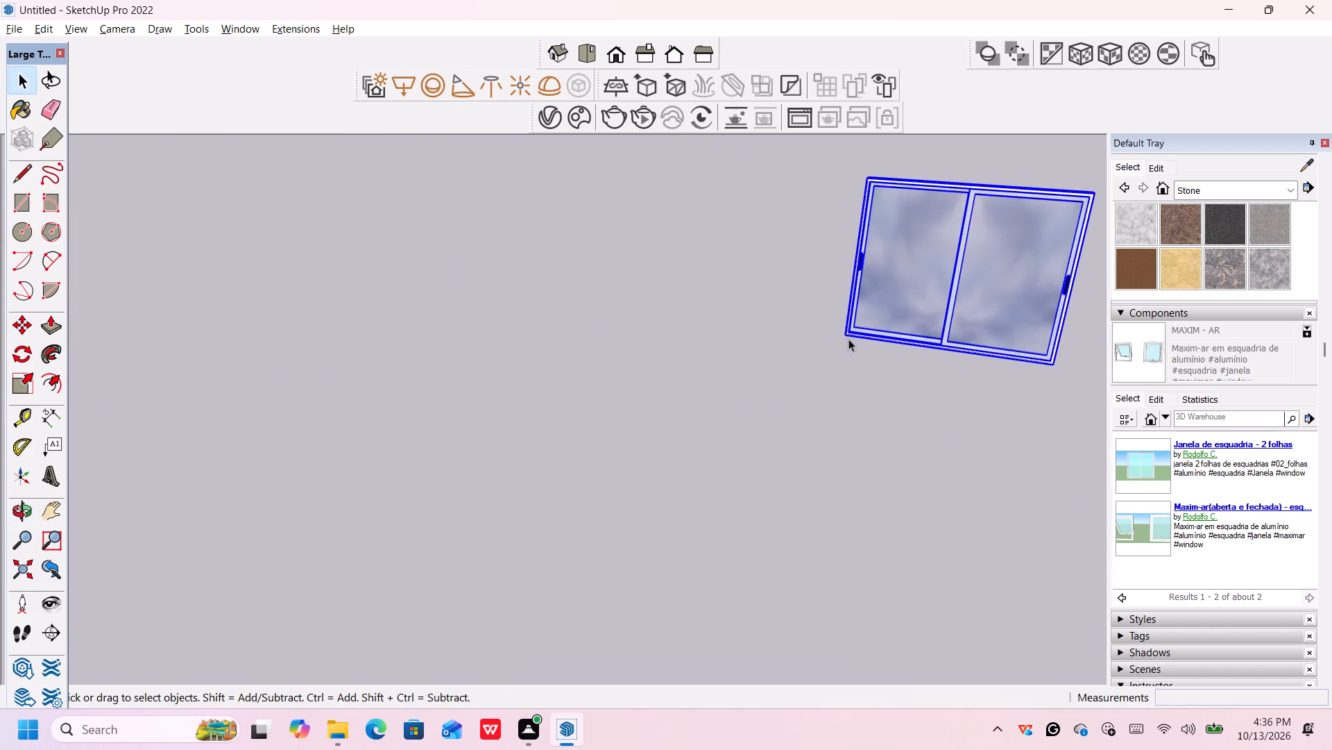
{"action": "key", "text": "m"}
{"action": "left_click", "coordinate": [846, 333]}
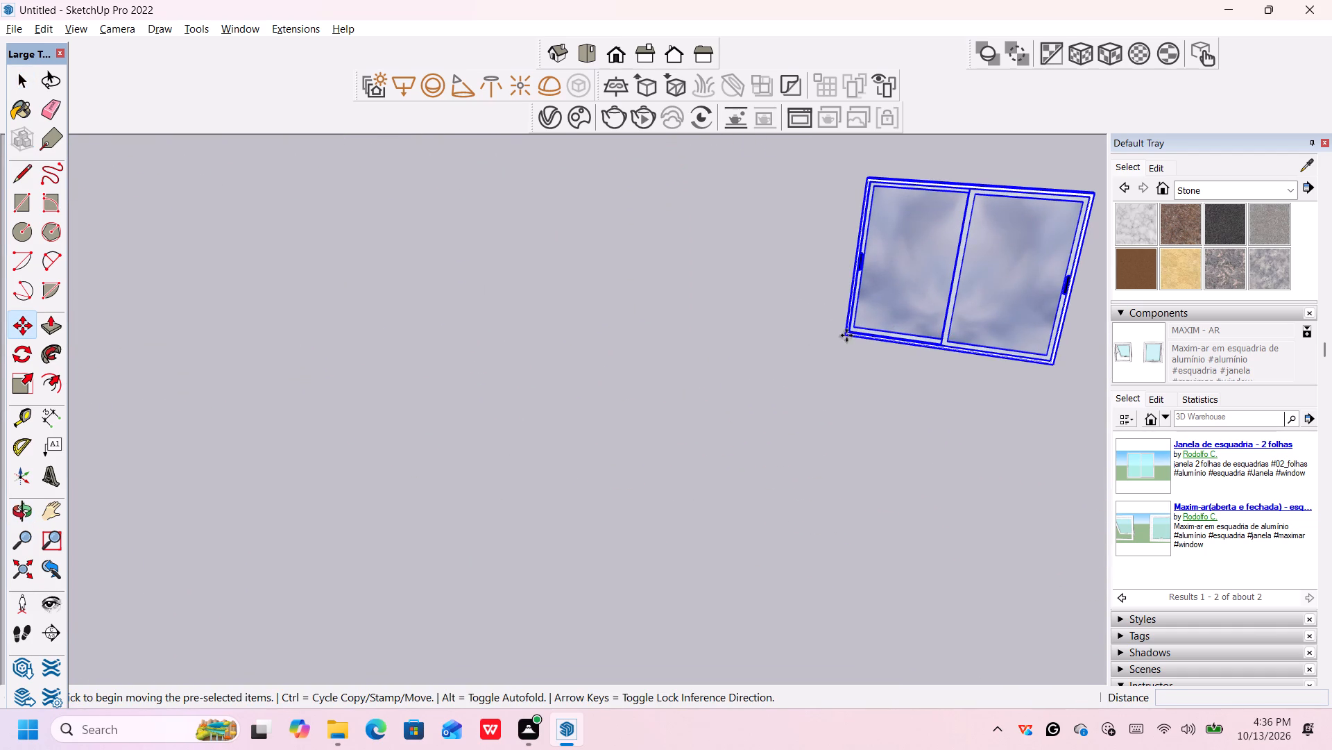
{"action": "scroll", "coordinate": [826, 376], "scroll_direction": "down", "scroll_amount": 5}
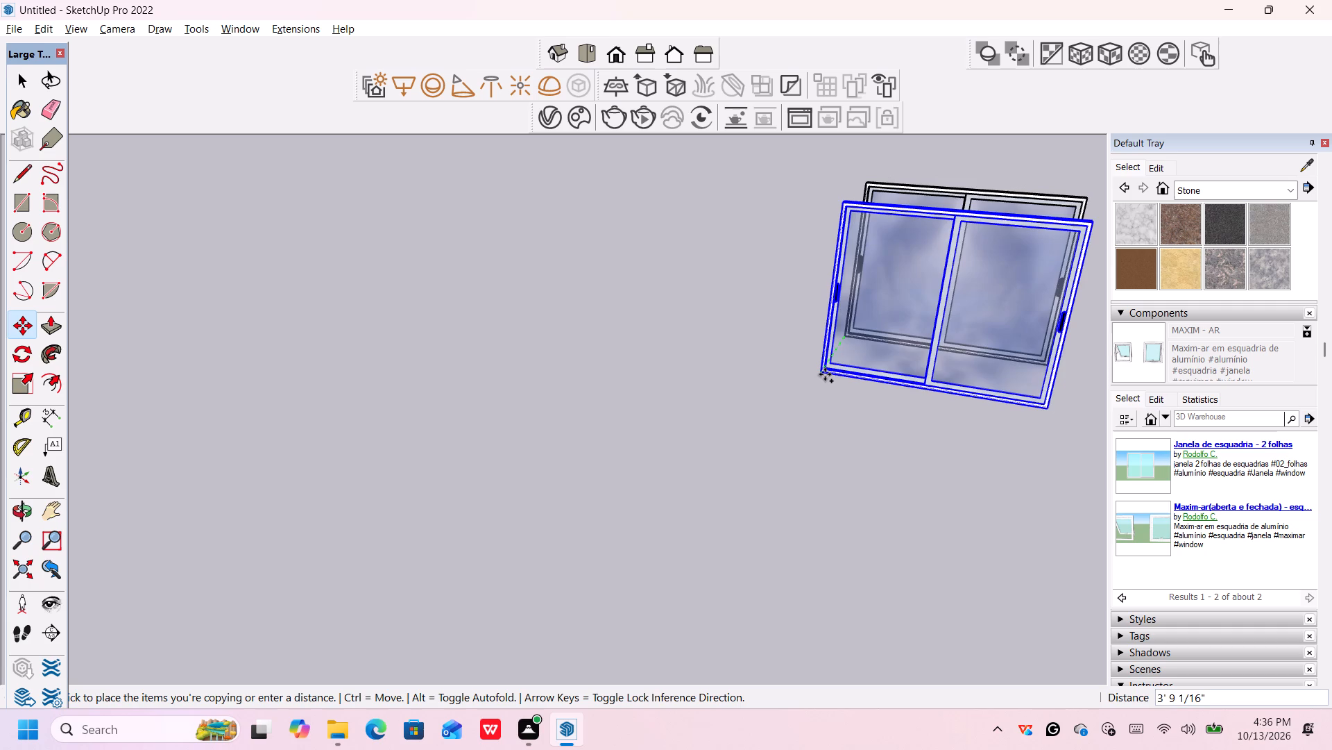
{"action": "scroll", "coordinate": [825, 374], "scroll_direction": "down", "scroll_amount": 20}
{"action": "scroll", "coordinate": [825, 374], "scroll_direction": "down", "scroll_amount": 20}
{"action": "scroll", "coordinate": [825, 374], "scroll_direction": "down", "scroll_amount": 6}
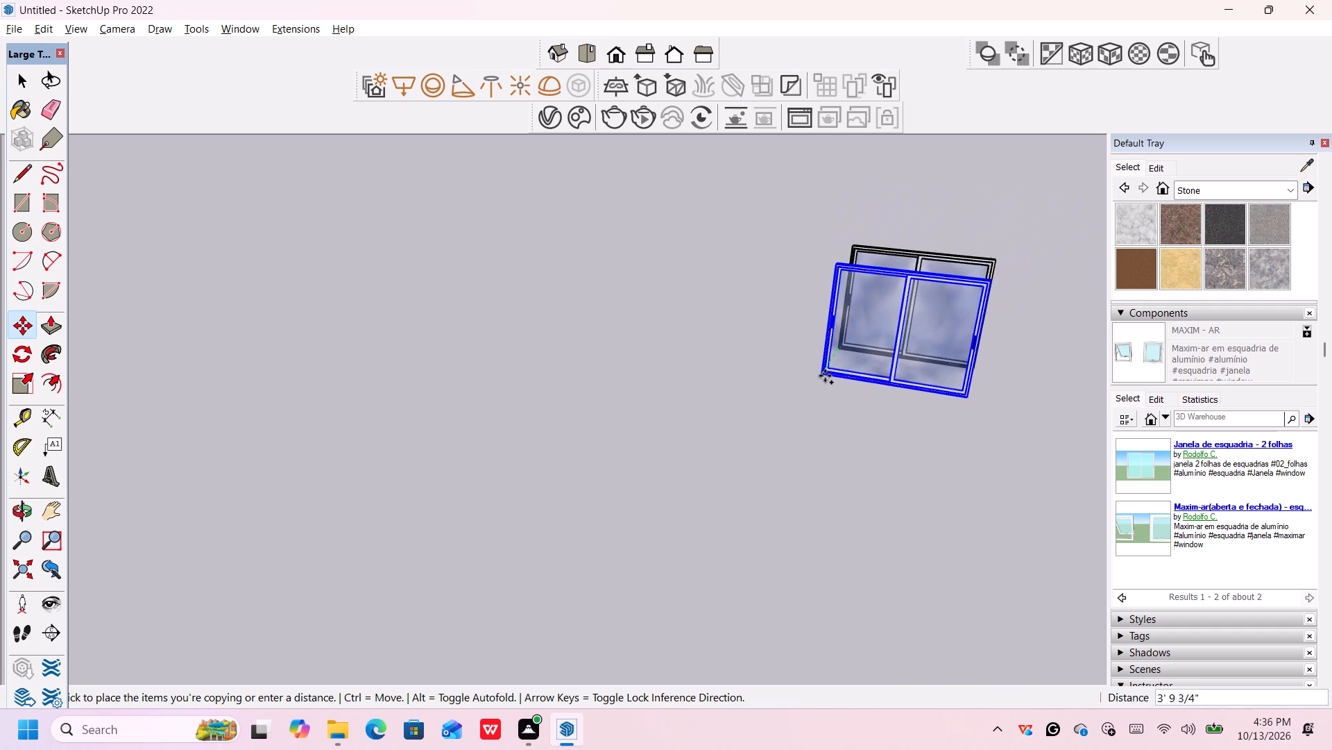
{"action": "scroll", "coordinate": [825, 376], "scroll_direction": "down", "scroll_amount": 1}
{"action": "scroll", "coordinate": [825, 376], "scroll_direction": "up", "scroll_amount": 1}
{"action": "scroll", "coordinate": [825, 377], "scroll_direction": "down", "scroll_amount": 20}
{"action": "scroll", "coordinate": [825, 377], "scroll_direction": "down", "scroll_amount": 20}
{"action": "scroll", "coordinate": [825, 377], "scroll_direction": "down", "scroll_amount": 4}
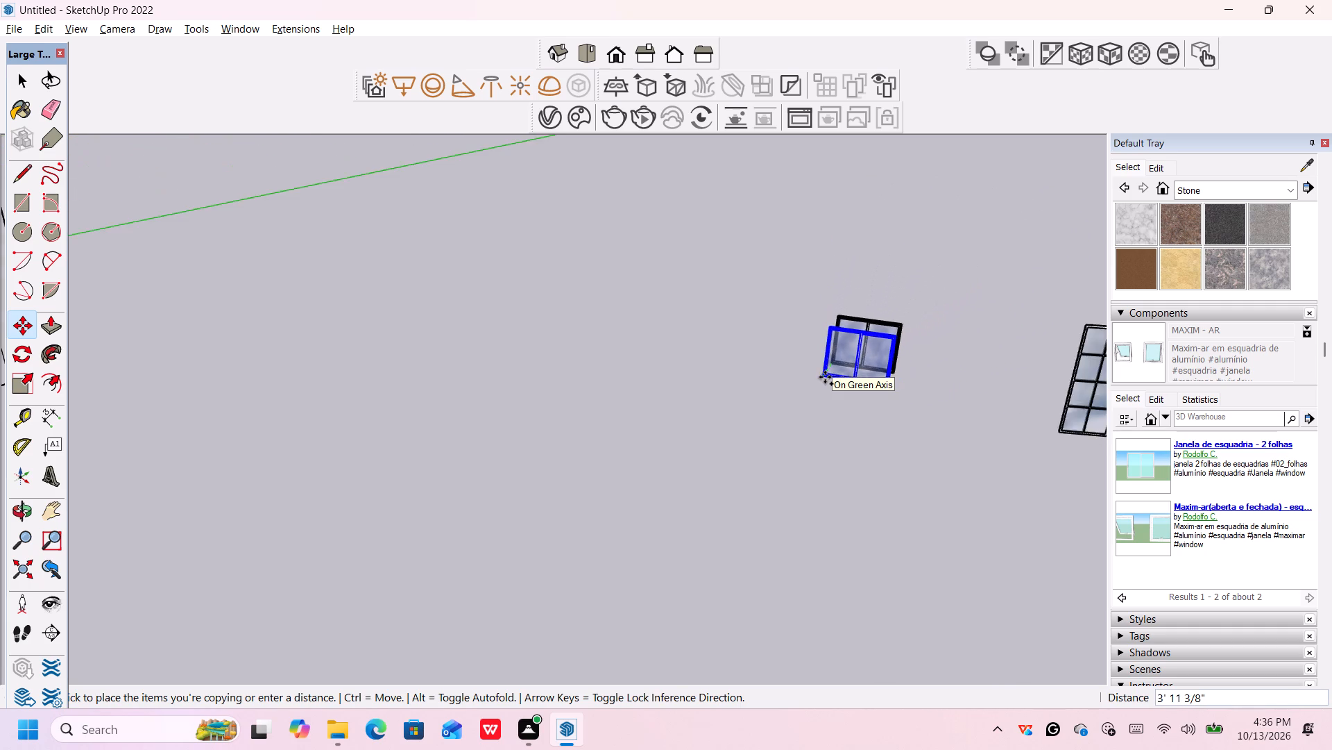
{"action": "scroll", "coordinate": [825, 377], "scroll_direction": "down", "scroll_amount": 19}
{"action": "middle_click_drag", "start_coordinate": [195, 433], "coordinate": [224, 425]}
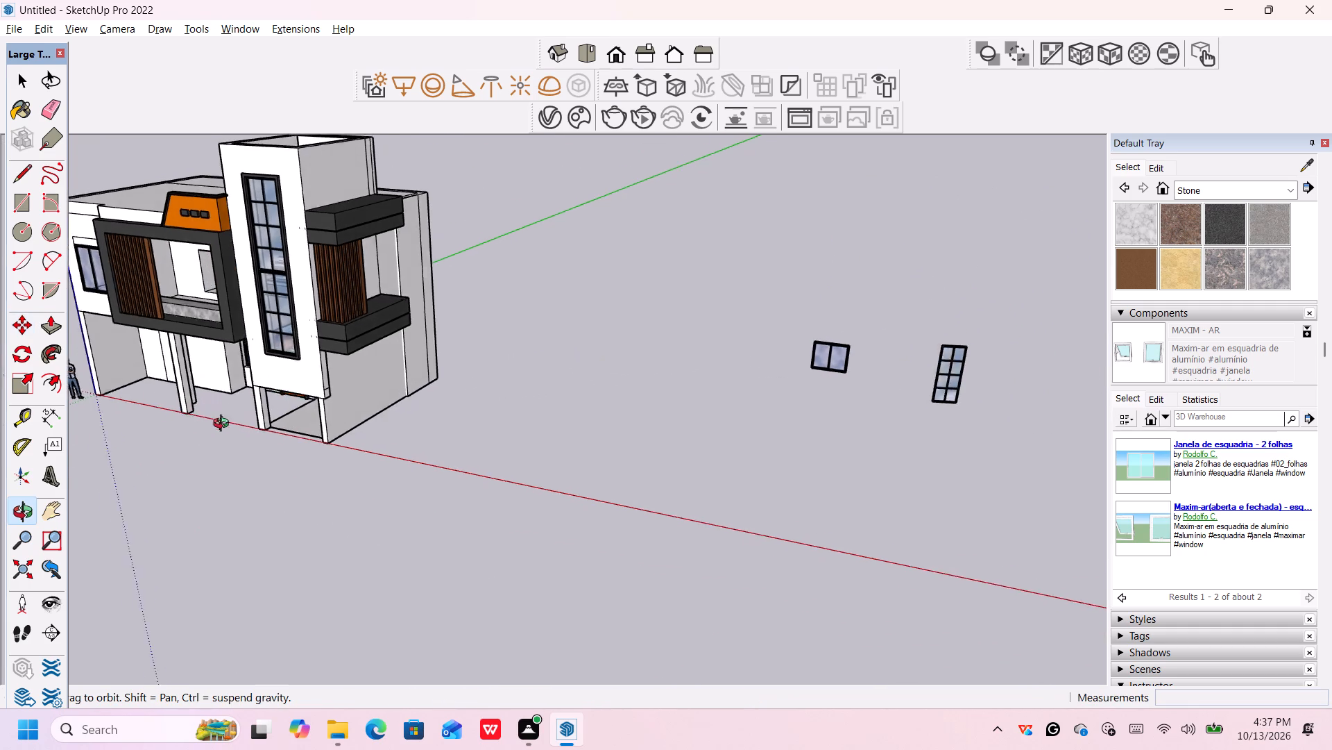
{"action": "middle_click_drag", "start_coordinate": [224, 425], "coordinate": [631, 417]}
{"action": "scroll", "coordinate": [524, 290], "scroll_direction": "up", "scroll_amount": 2}
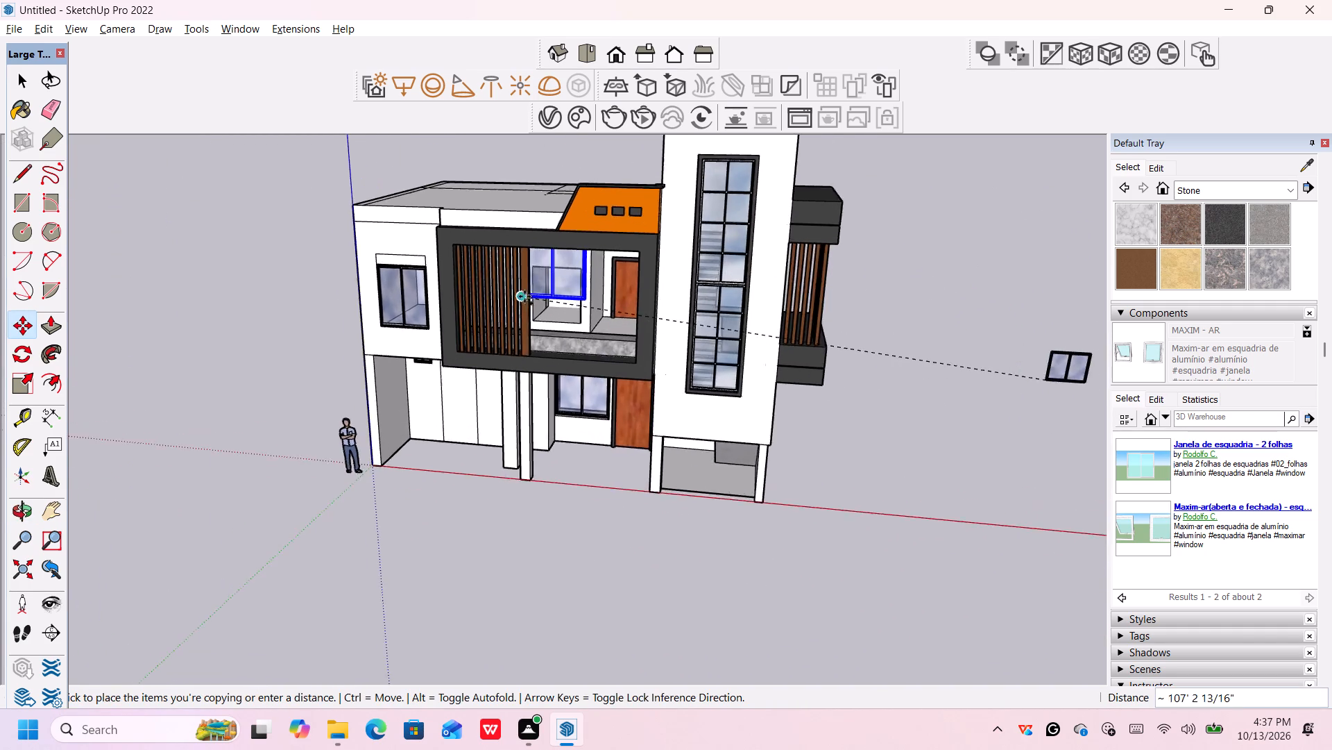
{"action": "scroll", "coordinate": [524, 297], "scroll_direction": "up", "scroll_amount": 18}
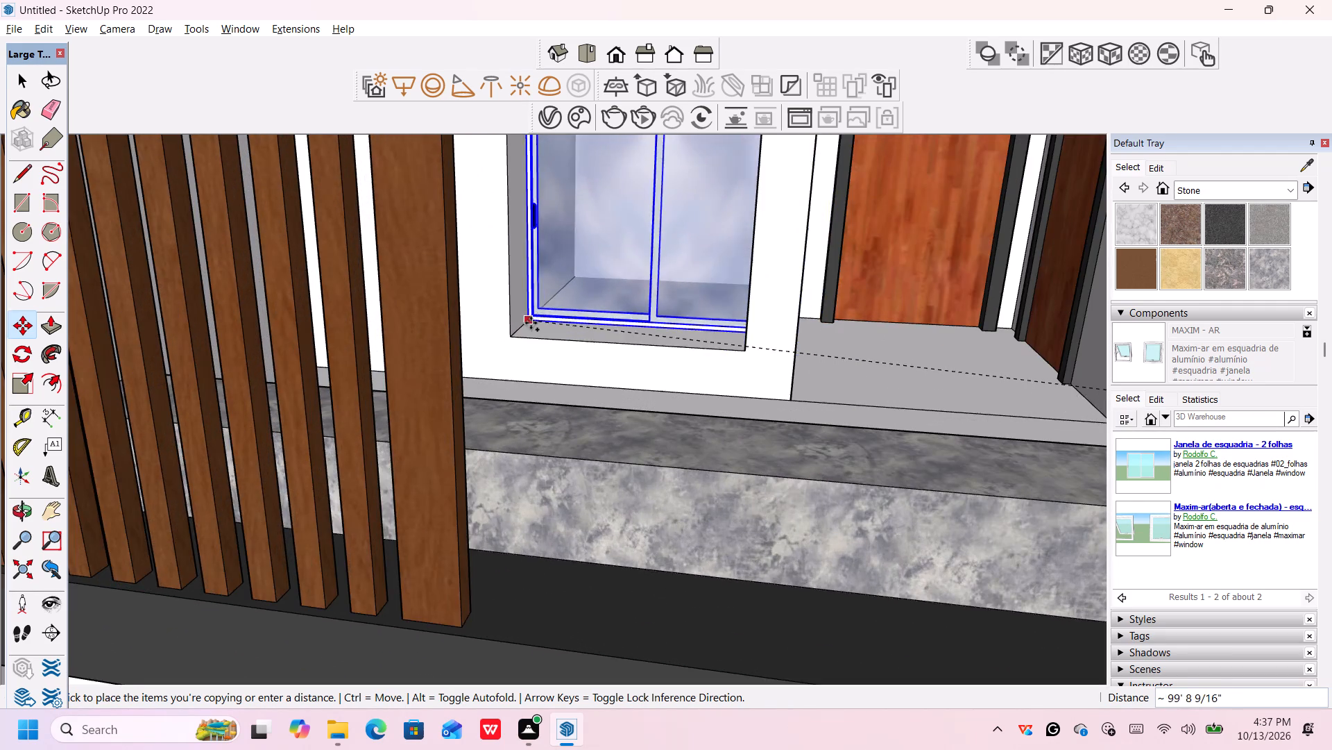
{"action": "scroll", "coordinate": [531, 323], "scroll_direction": "up", "scroll_amount": 7}
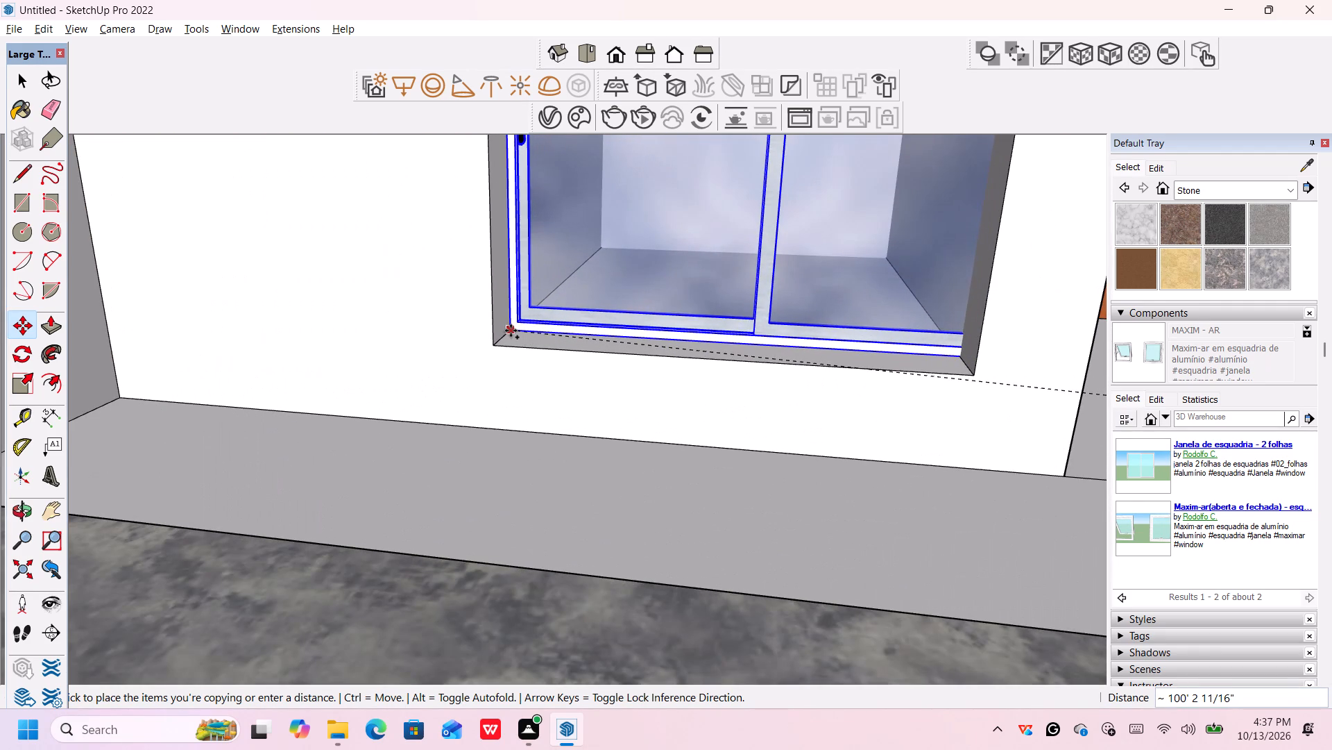
{"action": "left_click", "coordinate": [511, 331]}
Scale the copied sliding window uniformly to about 0.63 from its lower corner on the wooden slats' side.
{"action": "scroll", "coordinate": [693, 295], "scroll_direction": "down", "scroll_amount": 6}
{"action": "scroll", "coordinate": [756, 293], "scroll_direction": "down", "scroll_amount": 6}
{"action": "middle_click_drag", "start_coordinate": [765, 283], "coordinate": [751, 285]}
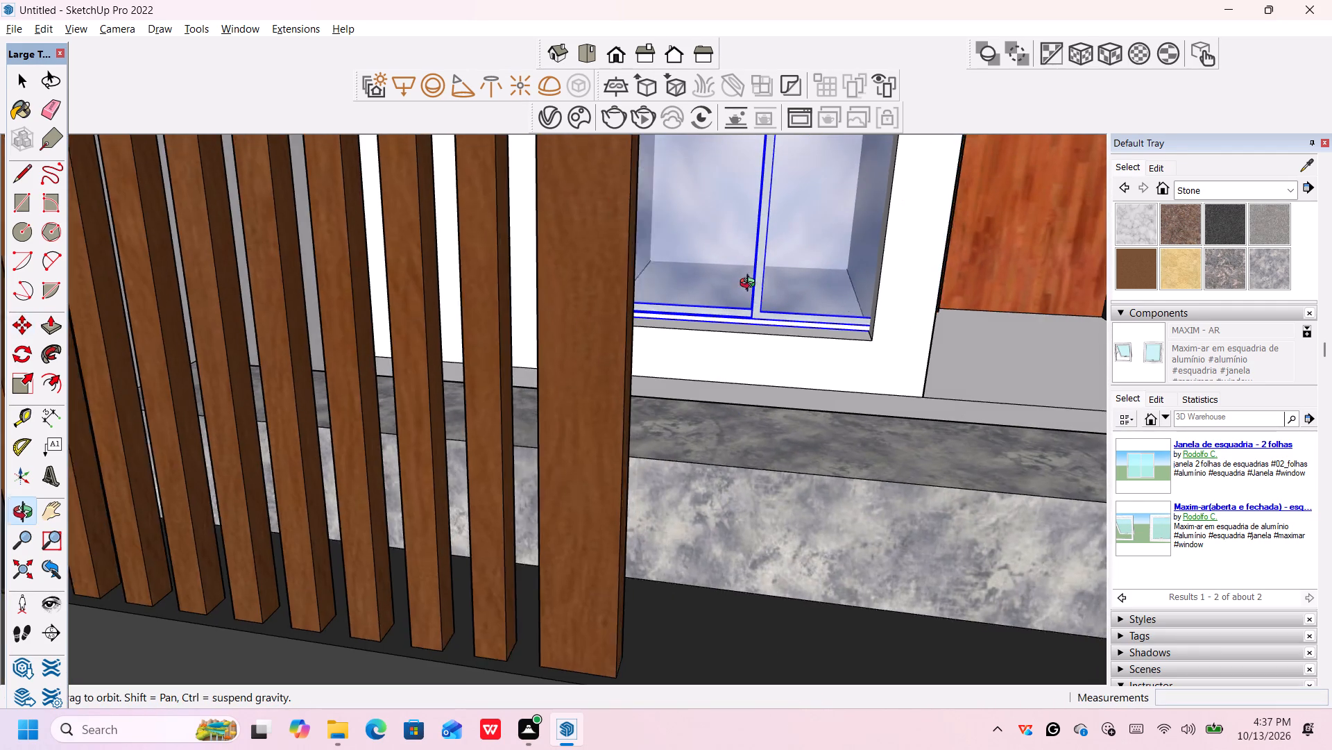
{"action": "middle_click_drag", "start_coordinate": [751, 285], "coordinate": [716, 508]}
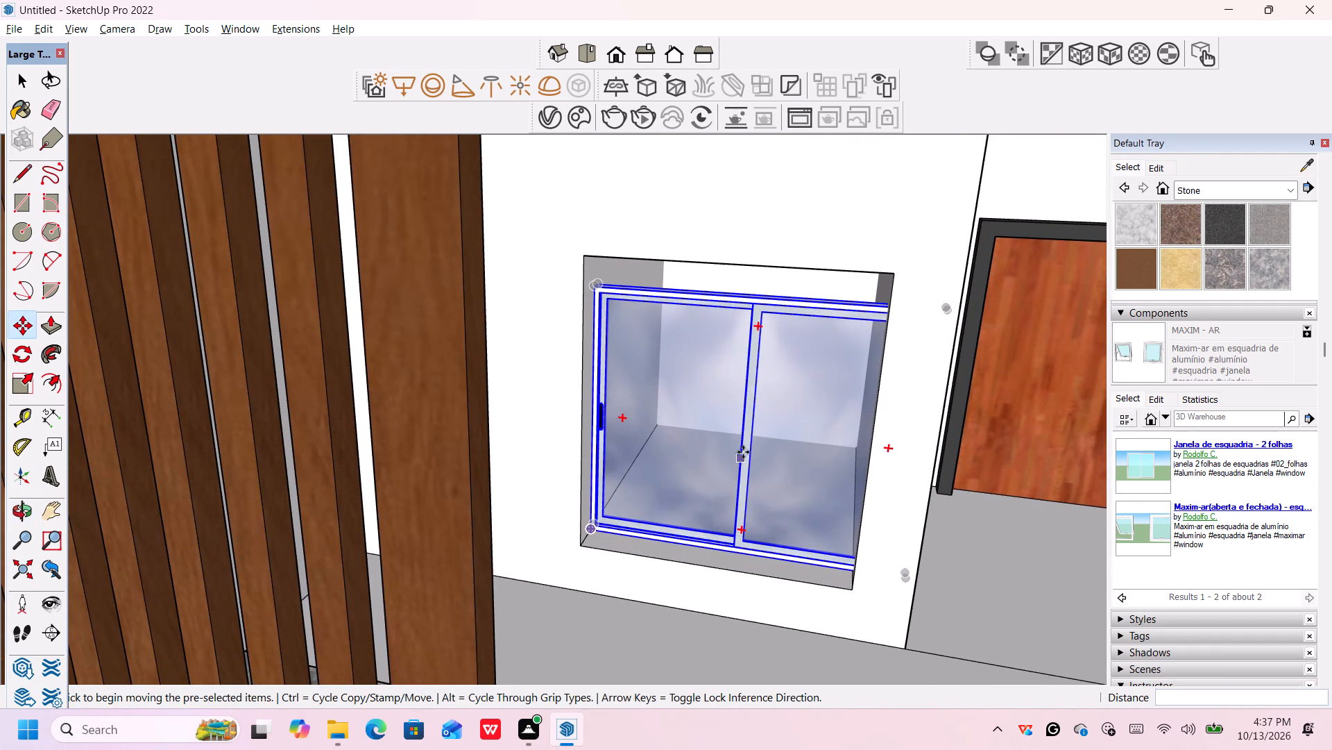
{"action": "left_click", "coordinate": [31, 387]}
{"action": "left_click", "coordinate": [23, 377]}
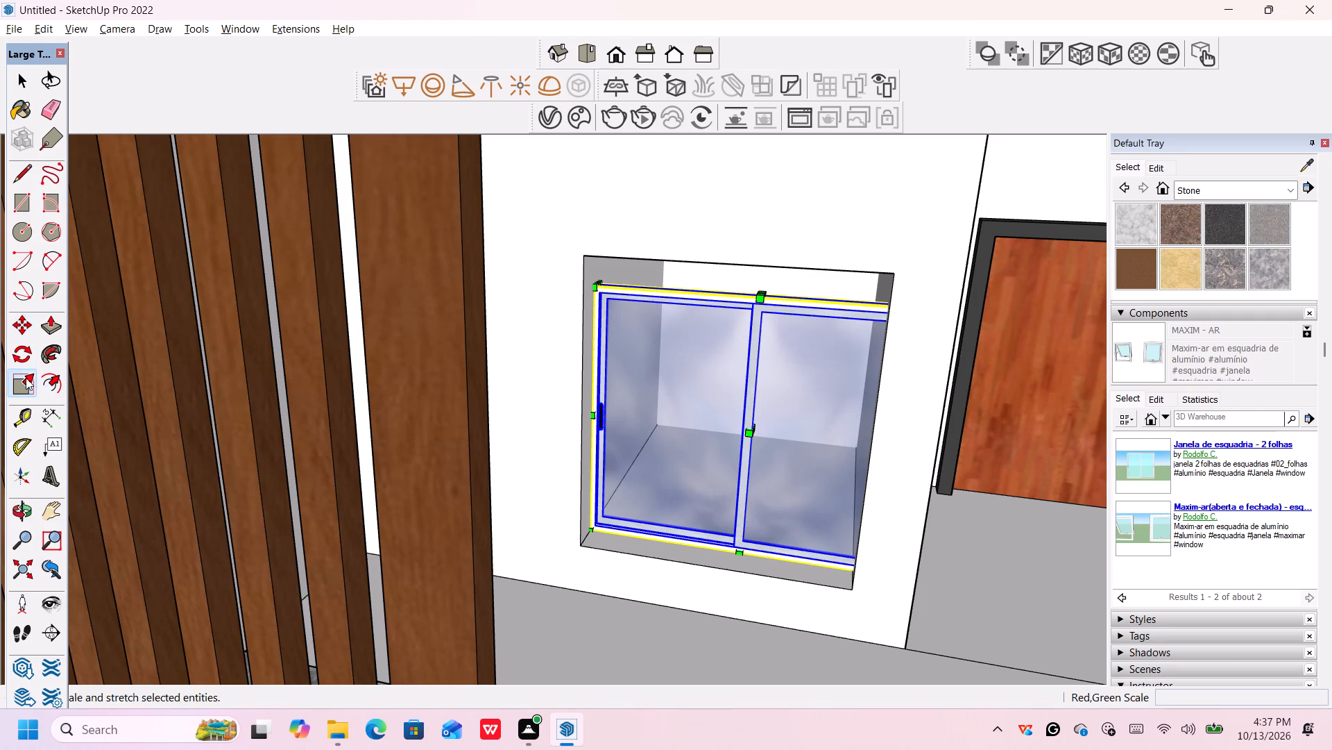
{"action": "scroll", "coordinate": [847, 351], "scroll_direction": "up", "scroll_amount": 4}
{"action": "middle_click_drag", "start_coordinate": [919, 389], "coordinate": [831, 386]}
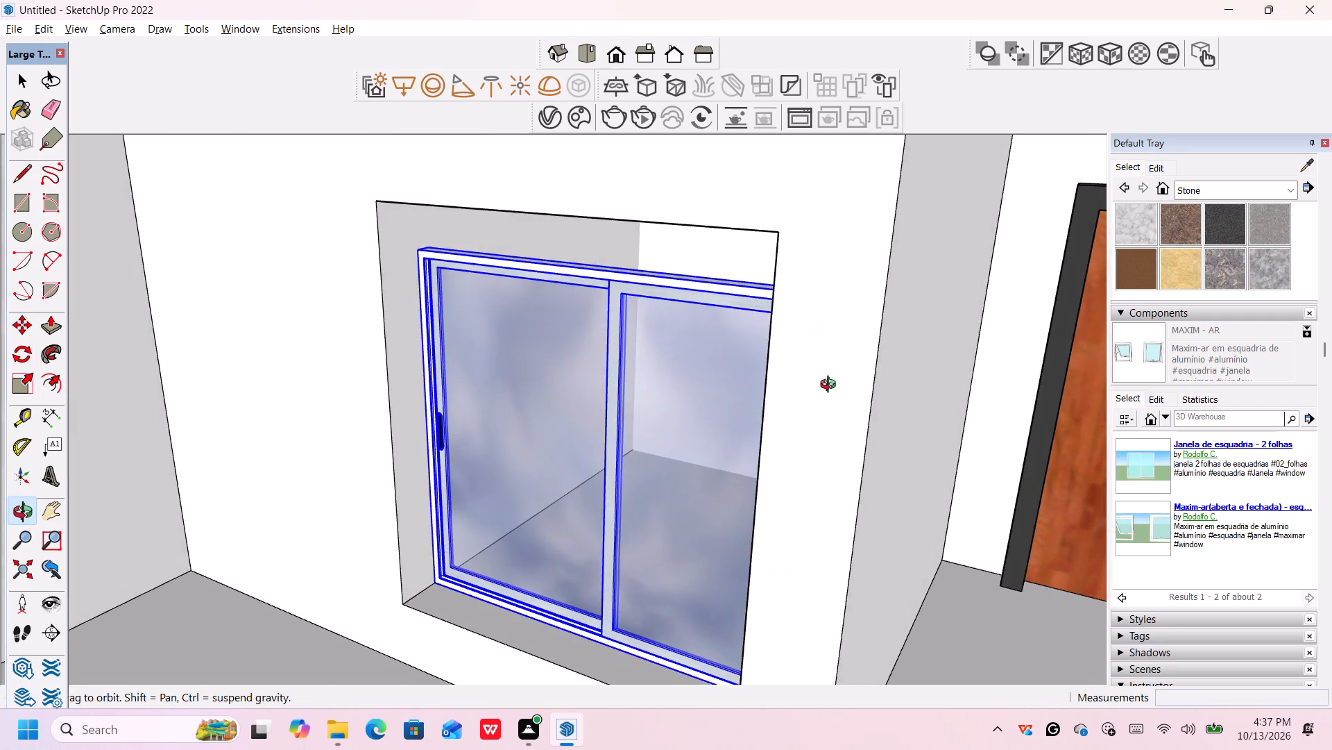
{"action": "middle_click_drag", "start_coordinate": [831, 386], "coordinate": [968, 367]}
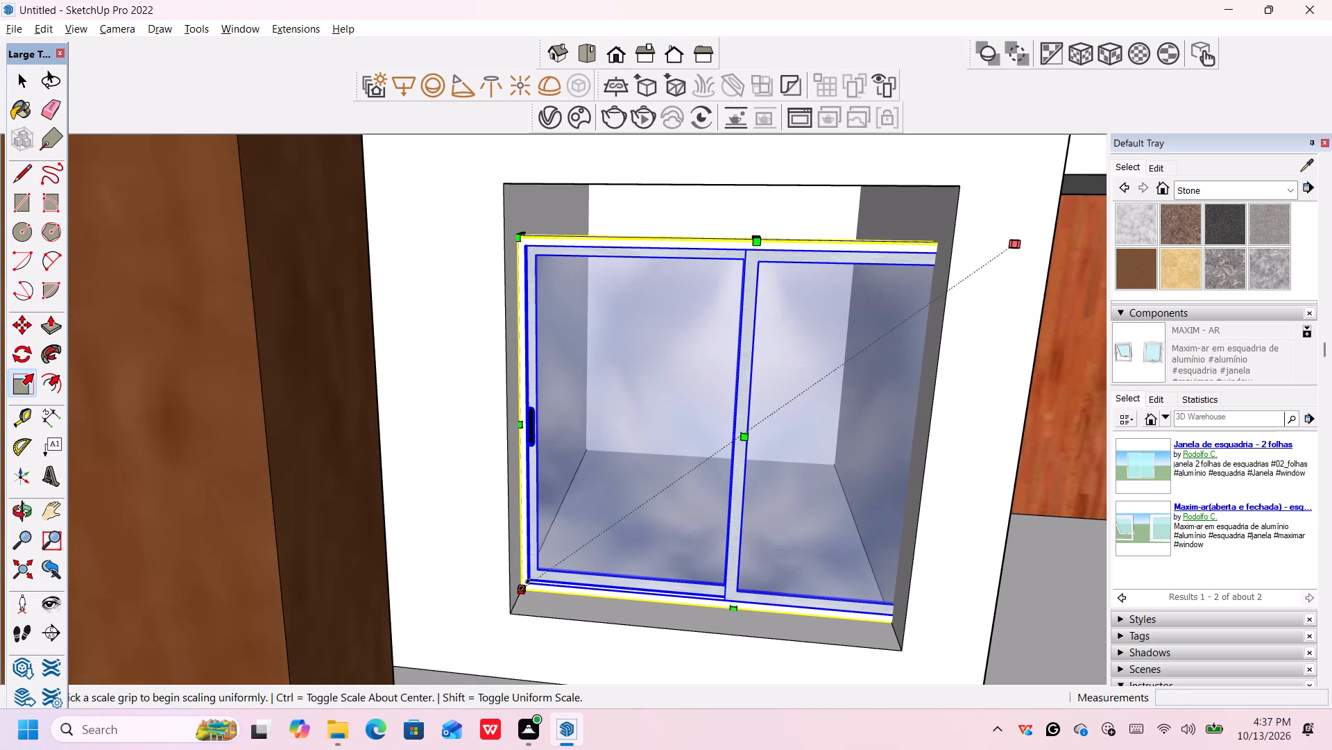
{"action": "left_click_drag", "start_coordinate": [524, 585], "coordinate": [672, 457]}
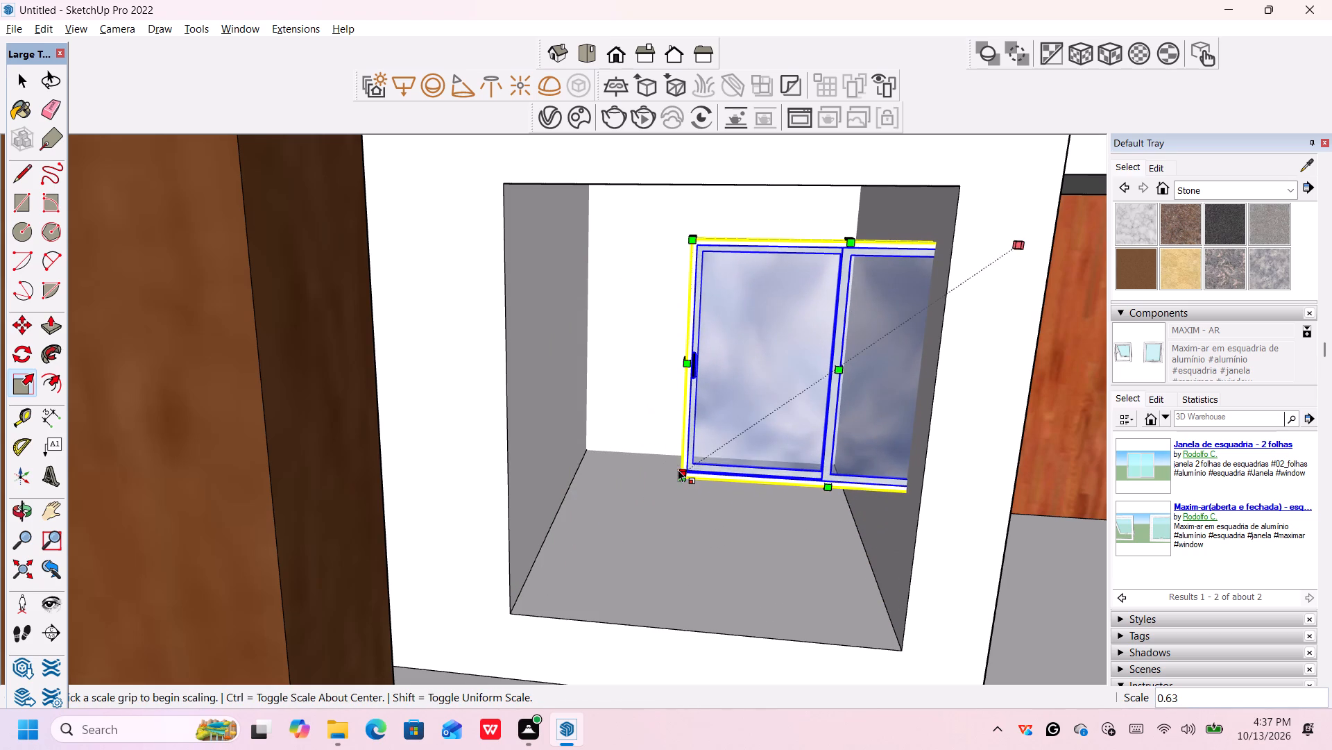
Move the reduced sliding window by its lower corner into the balcony opening's matching lower corner on the wooden slats' side.
{"action": "scroll", "coordinate": [680, 469], "scroll_direction": "up", "scroll_amount": 2}
{"action": "key", "text": "space"}
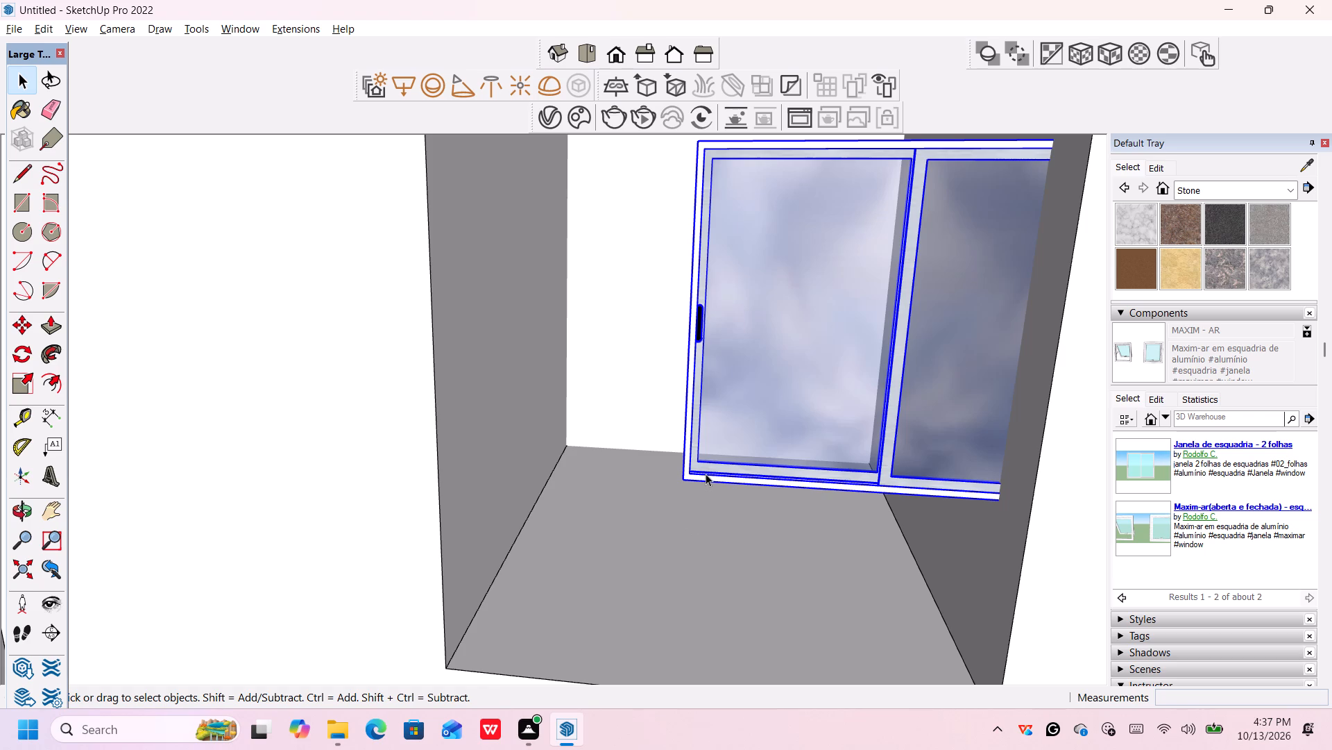
{"action": "left_click", "coordinate": [706, 474]}
{"action": "key", "text": "m"}
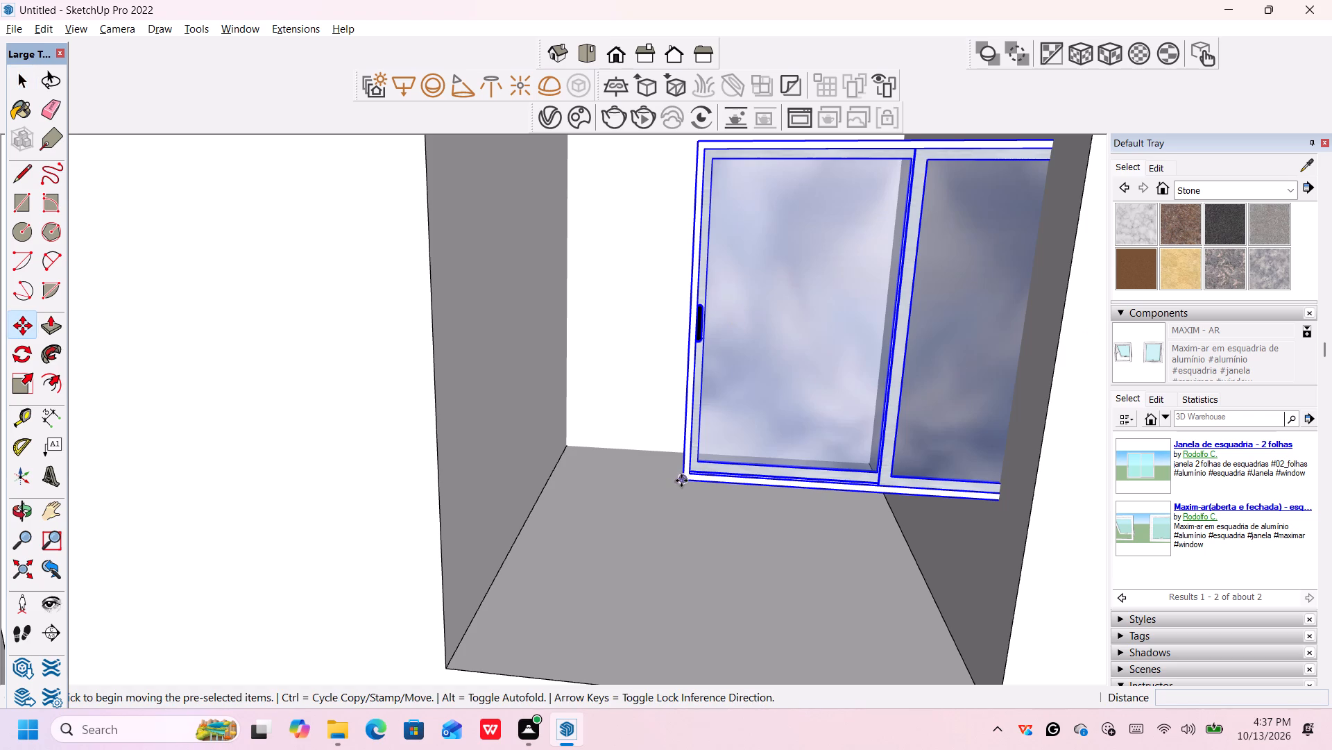
{"action": "left_click", "coordinate": [681, 482]}
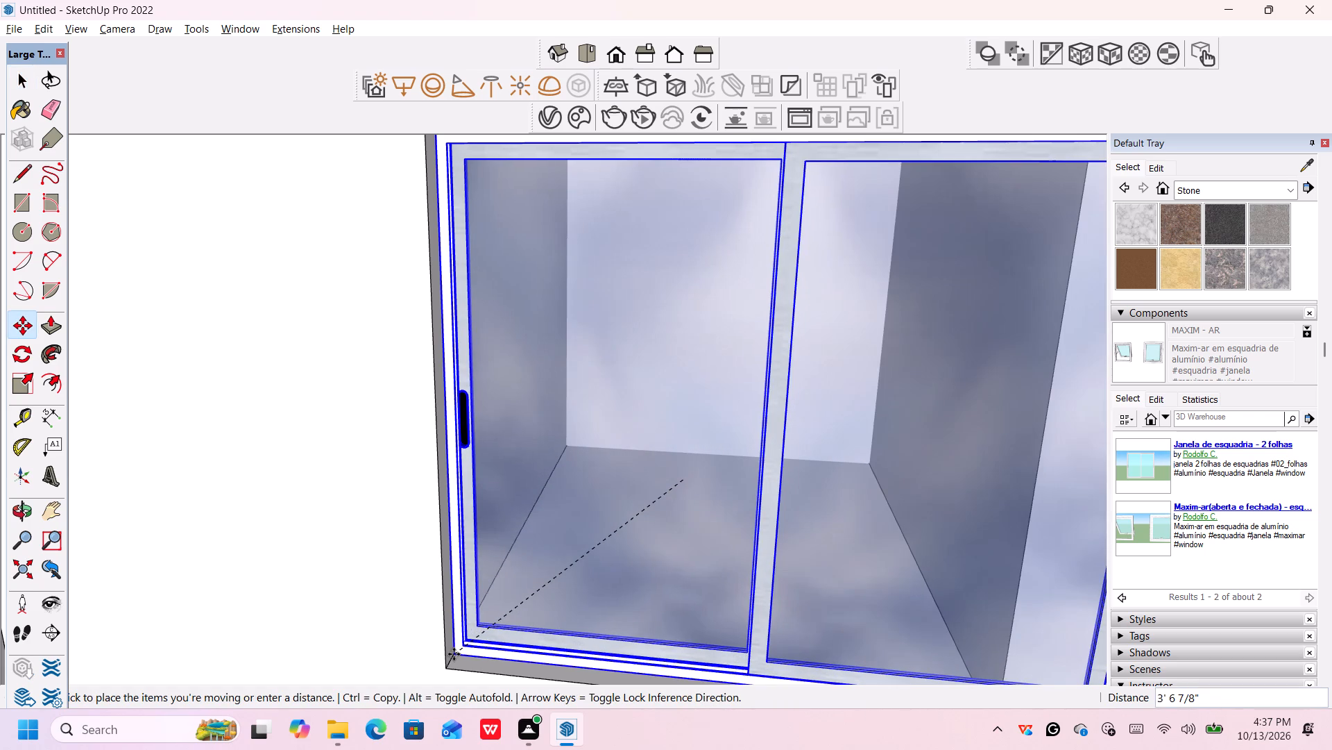
{"action": "scroll", "coordinate": [454, 654], "scroll_direction": "down", "scroll_amount": 4}
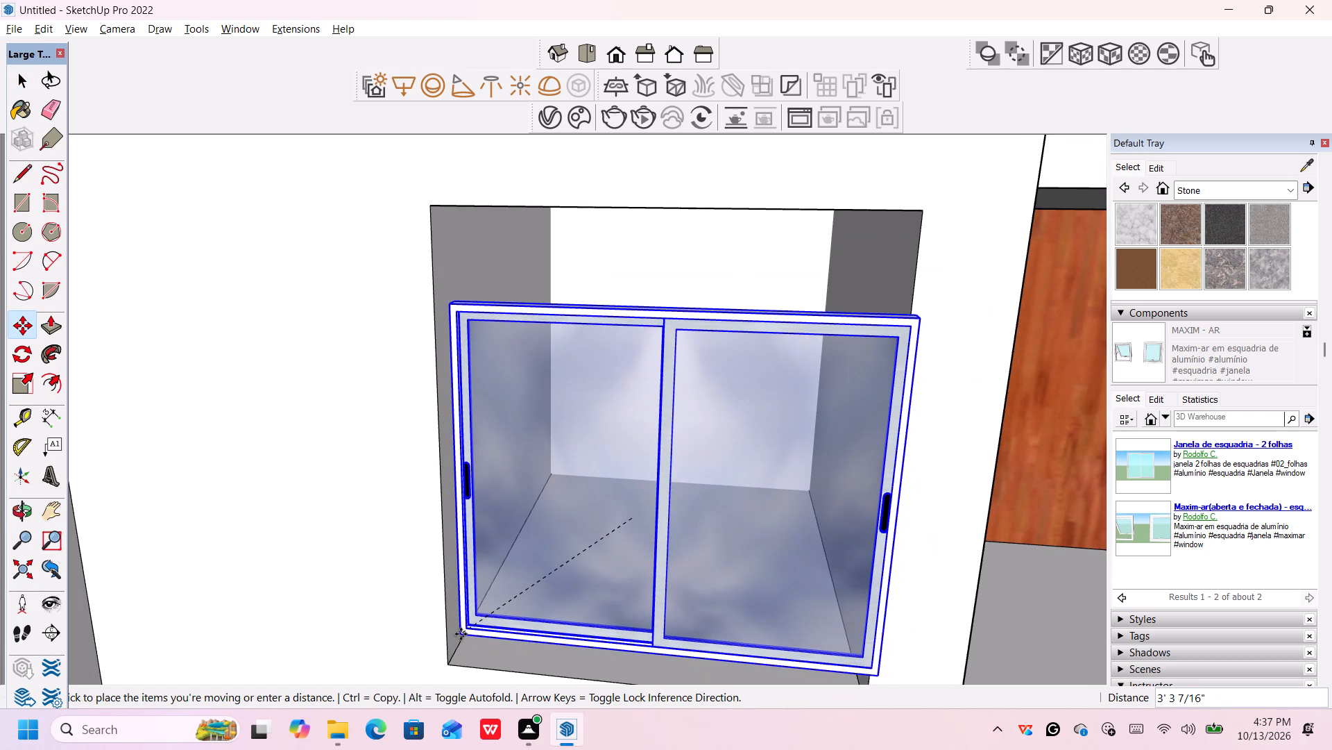
{"action": "scroll", "coordinate": [455, 645], "scroll_direction": "up", "scroll_amount": 7}
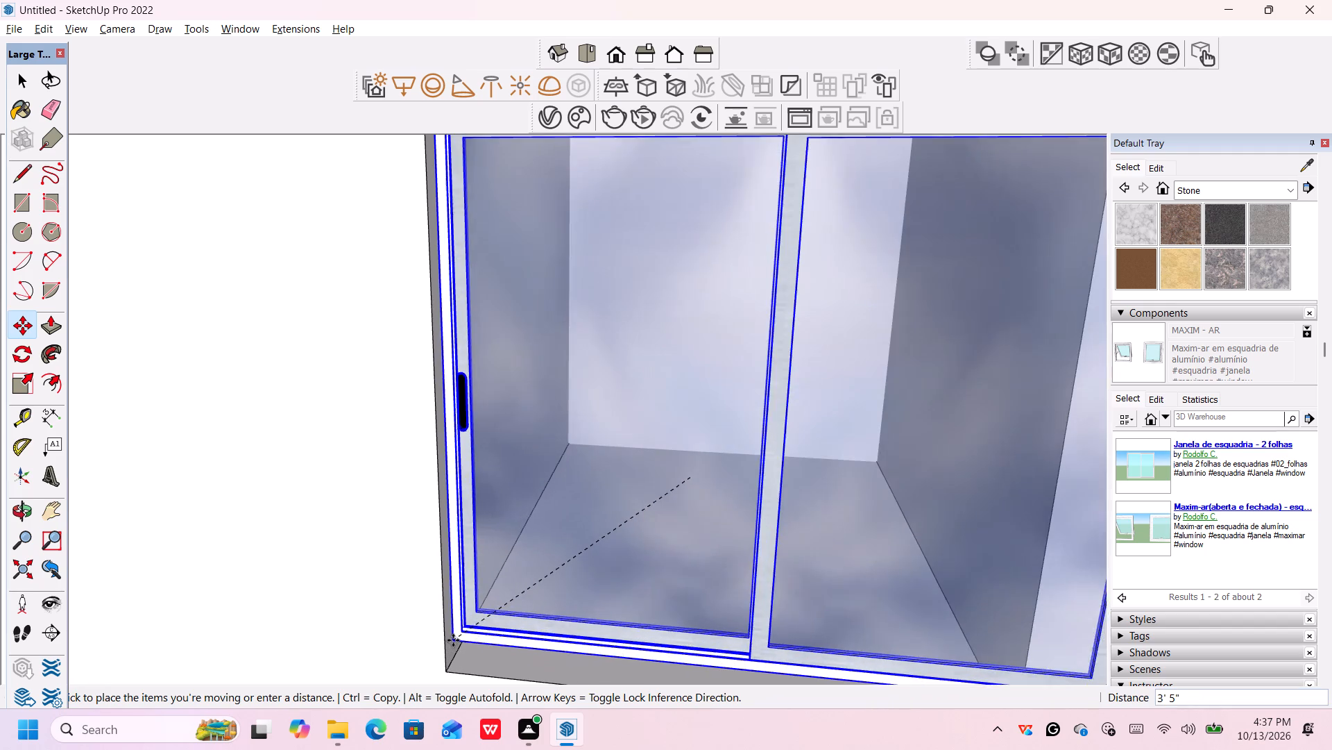
{"action": "scroll", "coordinate": [458, 646], "scroll_direction": "up", "scroll_amount": 8}
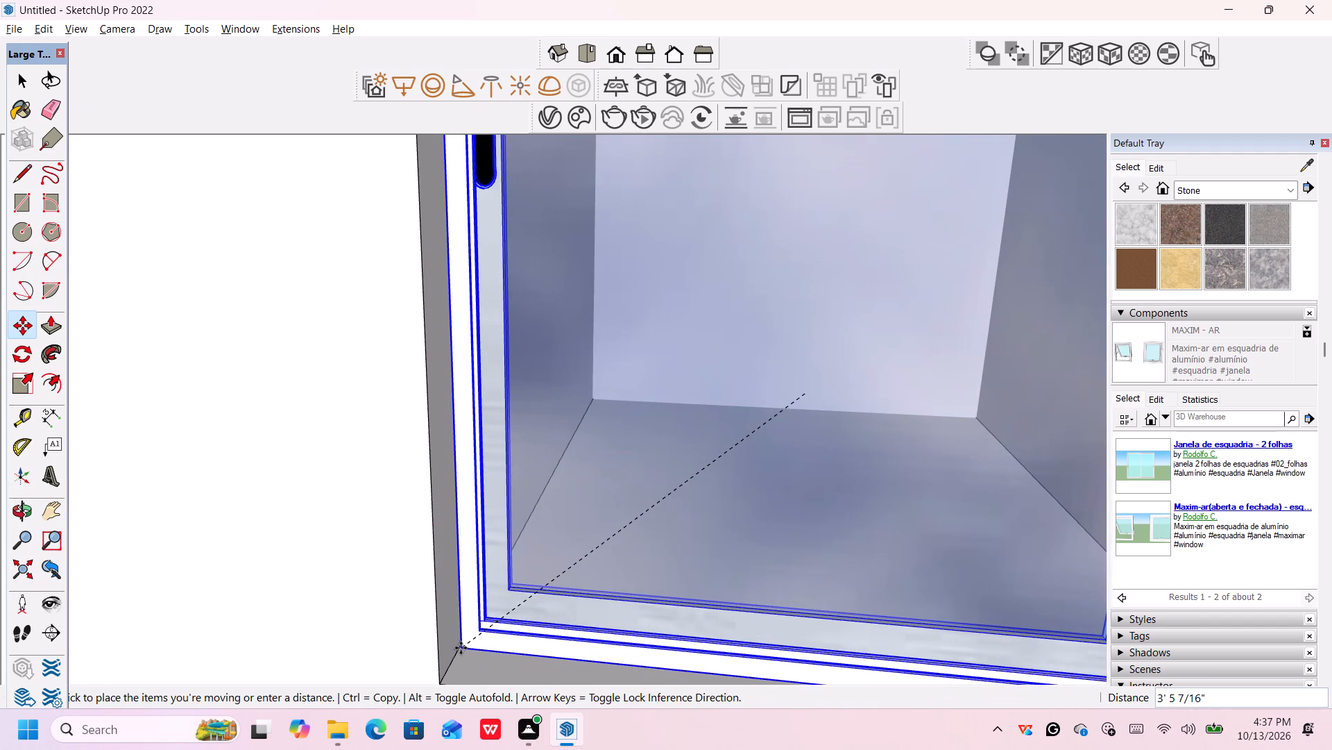
{"action": "left_click", "coordinate": [461, 648]}
{"action": "scroll", "coordinate": [463, 642], "scroll_direction": "up", "scroll_amount": 5}
{"action": "middle_click_drag", "start_coordinate": [478, 663], "coordinate": [478, 627]}
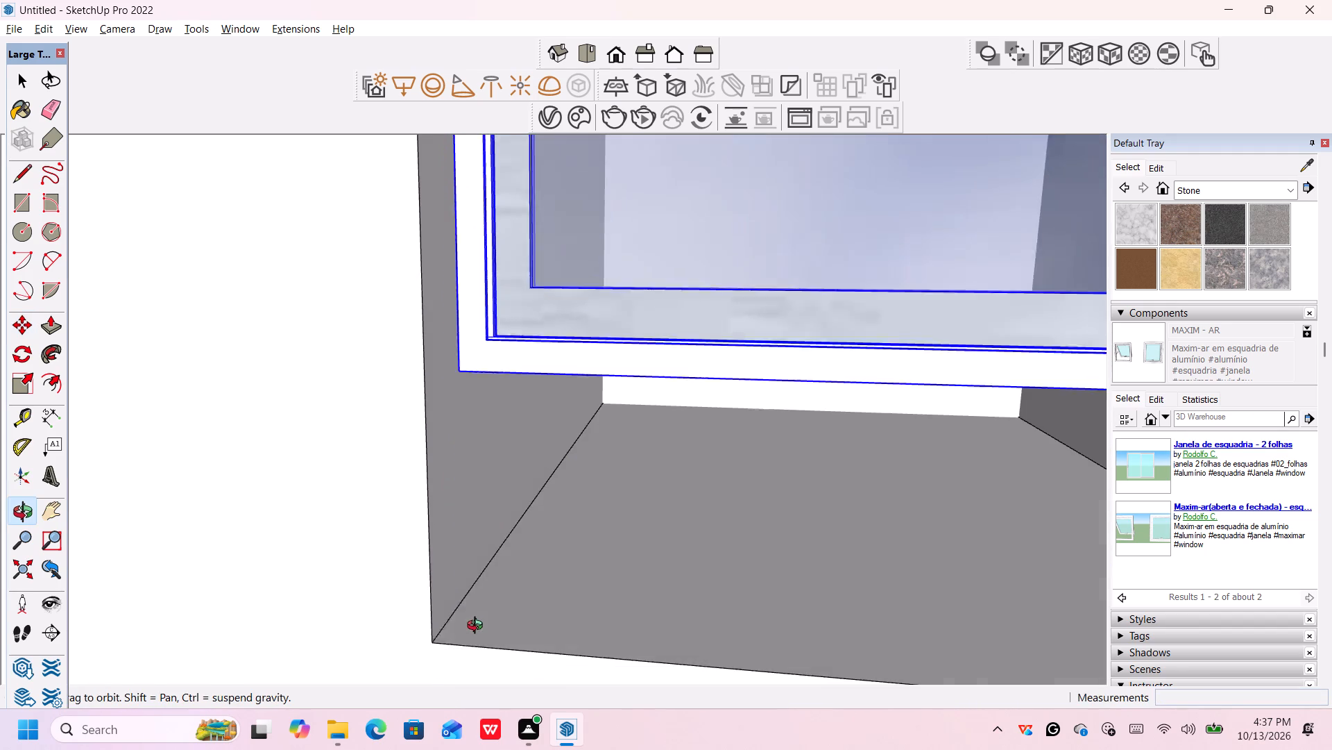
{"action": "middle_click_drag", "start_coordinate": [478, 627], "coordinate": [478, 624]}
{"action": "left_click", "coordinate": [459, 302]}
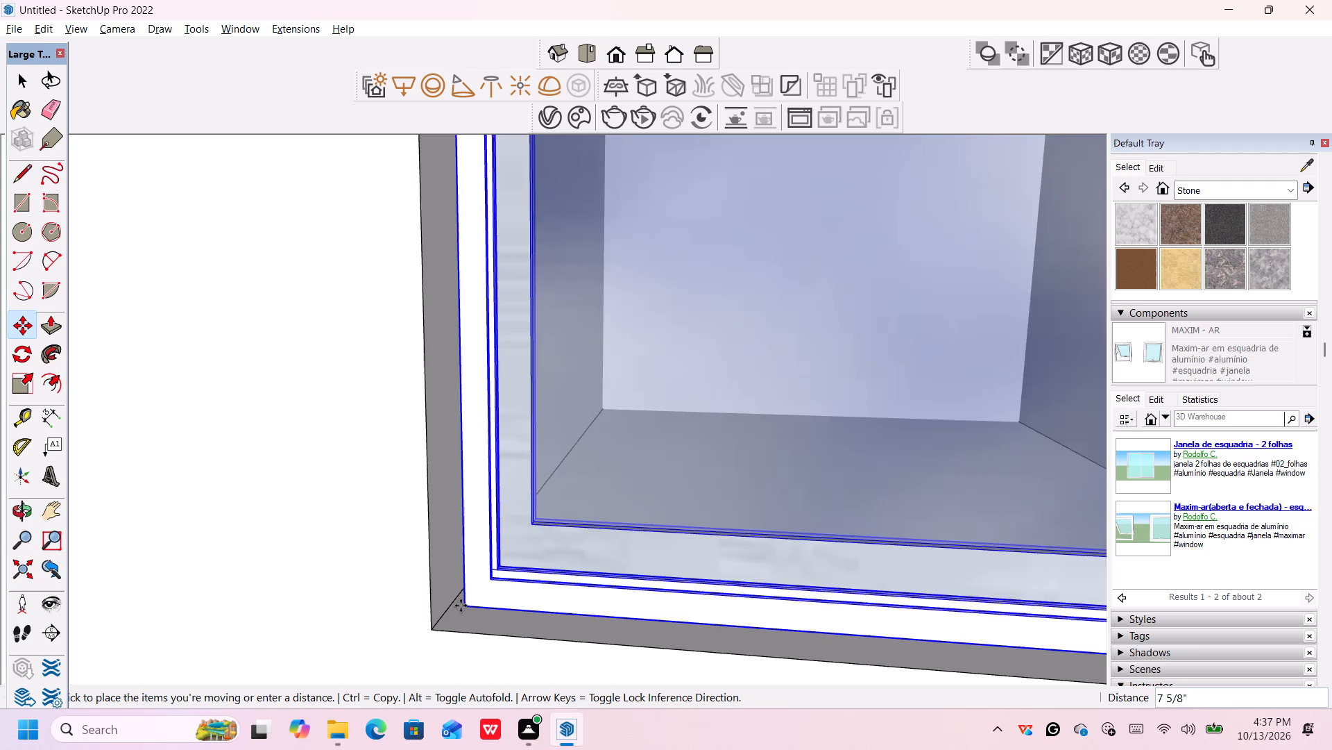
{"action": "left_click", "coordinate": [447, 601]}
Examine from several angles how the reduced sliding window sits within the balcony opening's sides, sill and top.
{"action": "scroll", "coordinate": [597, 497], "scroll_direction": "down", "scroll_amount": 8}
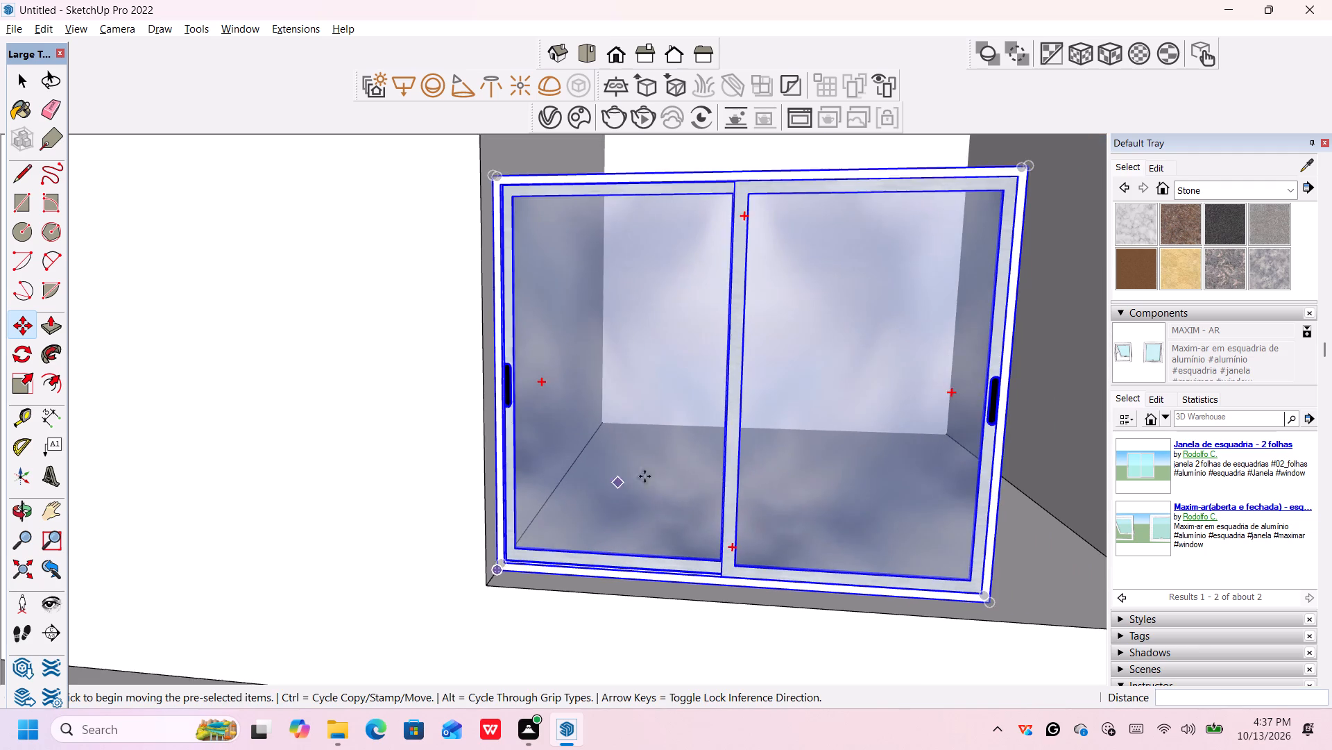
{"action": "scroll", "coordinate": [785, 482], "scroll_direction": "down", "scroll_amount": 4}
{"action": "scroll", "coordinate": [1045, 309], "scroll_direction": "up", "scroll_amount": 3}
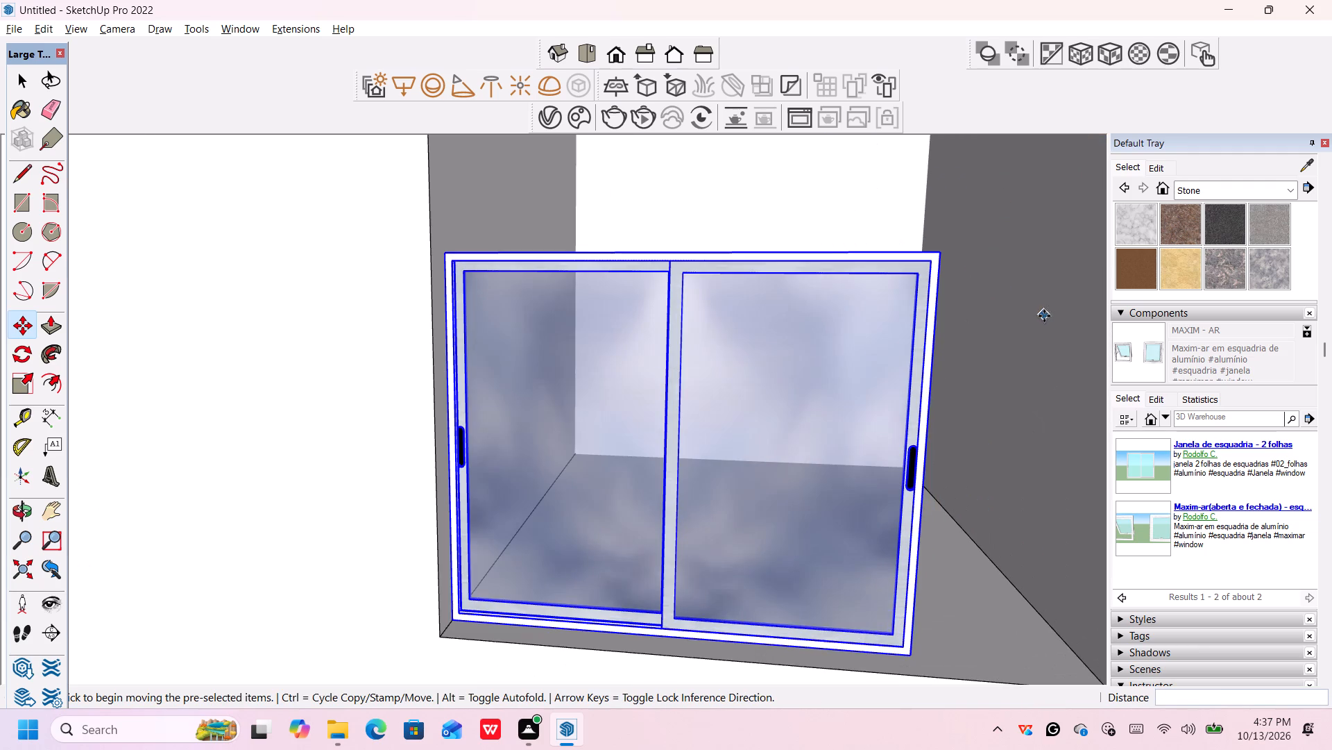
{"action": "middle_click", "coordinate": [1029, 340]}
{"action": "scroll", "coordinate": [1028, 342], "scroll_direction": "down", "scroll_amount": 2}
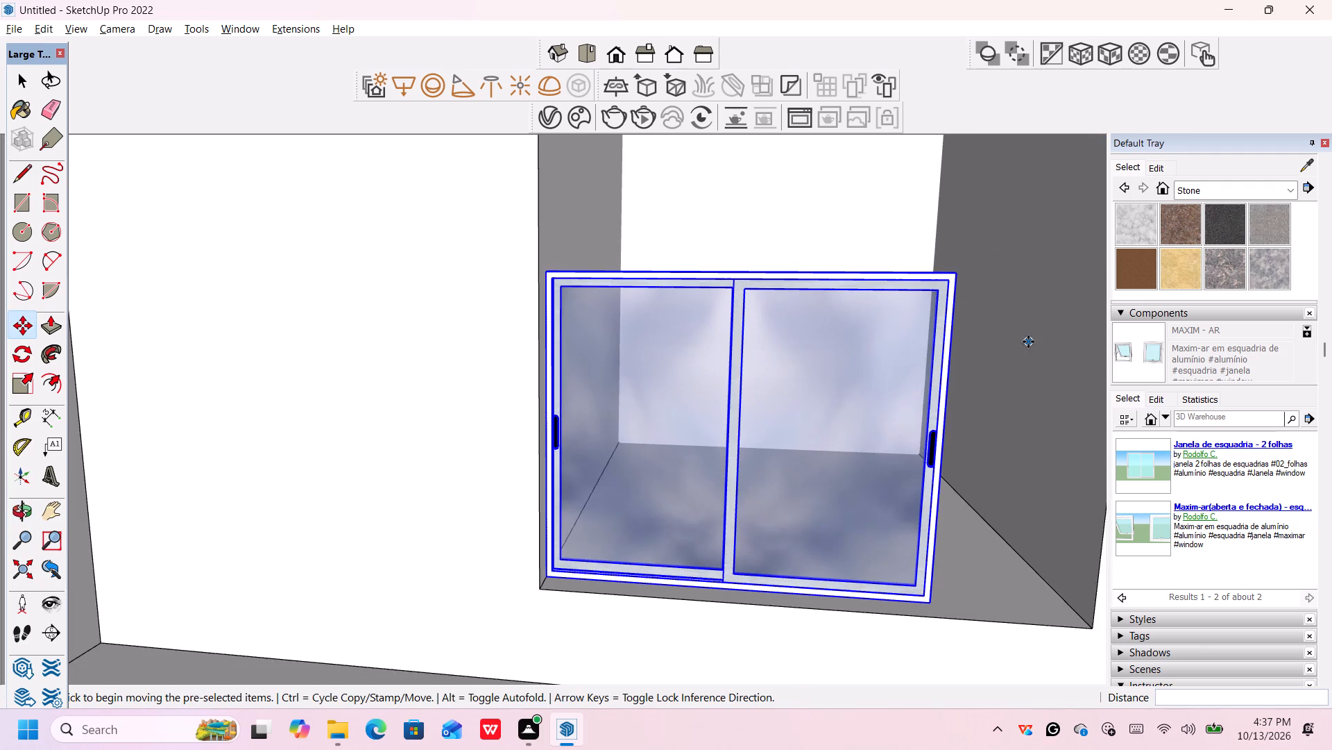
{"action": "scroll", "coordinate": [1028, 342], "scroll_direction": "down", "scroll_amount": 2}
{"action": "scroll", "coordinate": [1028, 342], "scroll_direction": "up", "scroll_amount": 4}
{"action": "scroll", "coordinate": [804, 356], "scroll_direction": "up", "scroll_amount": 5}
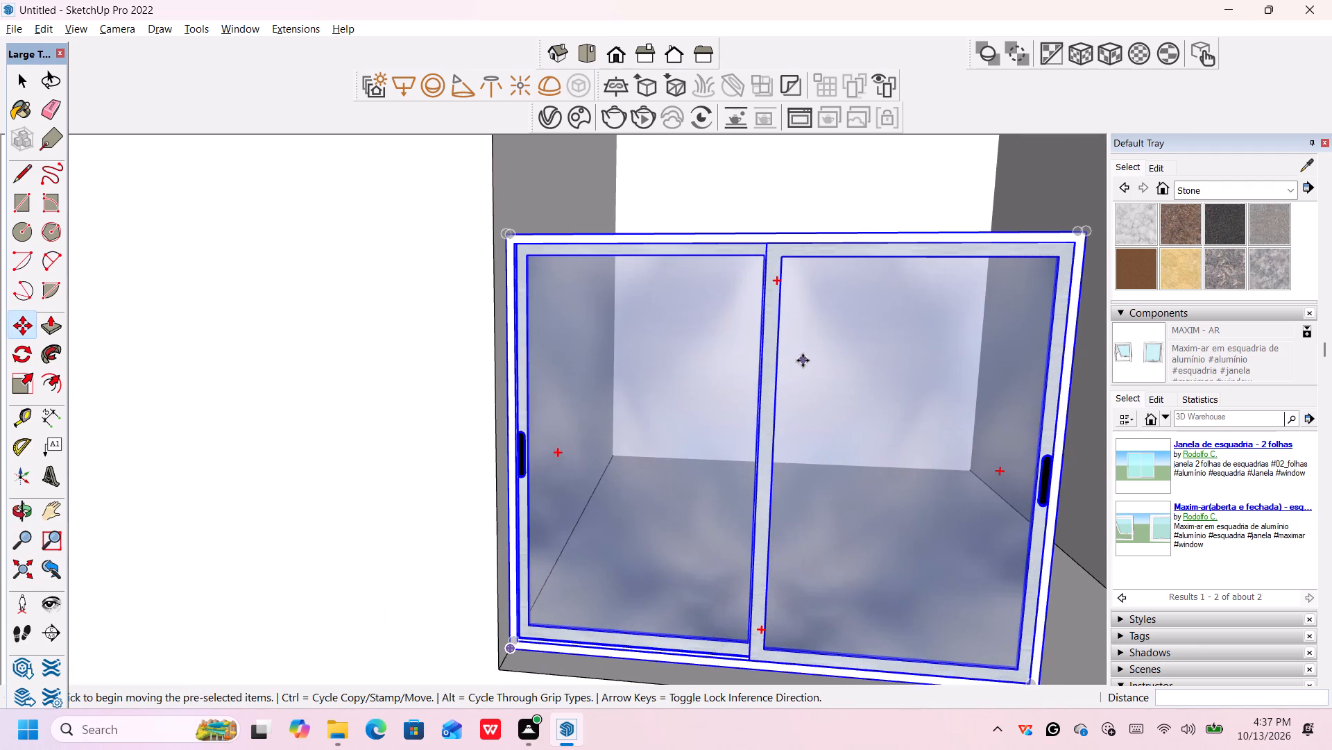
{"action": "middle_click_drag", "start_coordinate": [803, 364], "coordinate": [826, 402]}
{"action": "scroll", "coordinate": [803, 364], "scroll_direction": "up", "scroll_amount": 1}
{"action": "scroll", "coordinate": [821, 398], "scroll_direction": "down", "scroll_amount": 4}
{"action": "middle_click", "coordinate": [826, 402]}
{"action": "scroll", "coordinate": [826, 398], "scroll_direction": "down", "scroll_amount": 1}
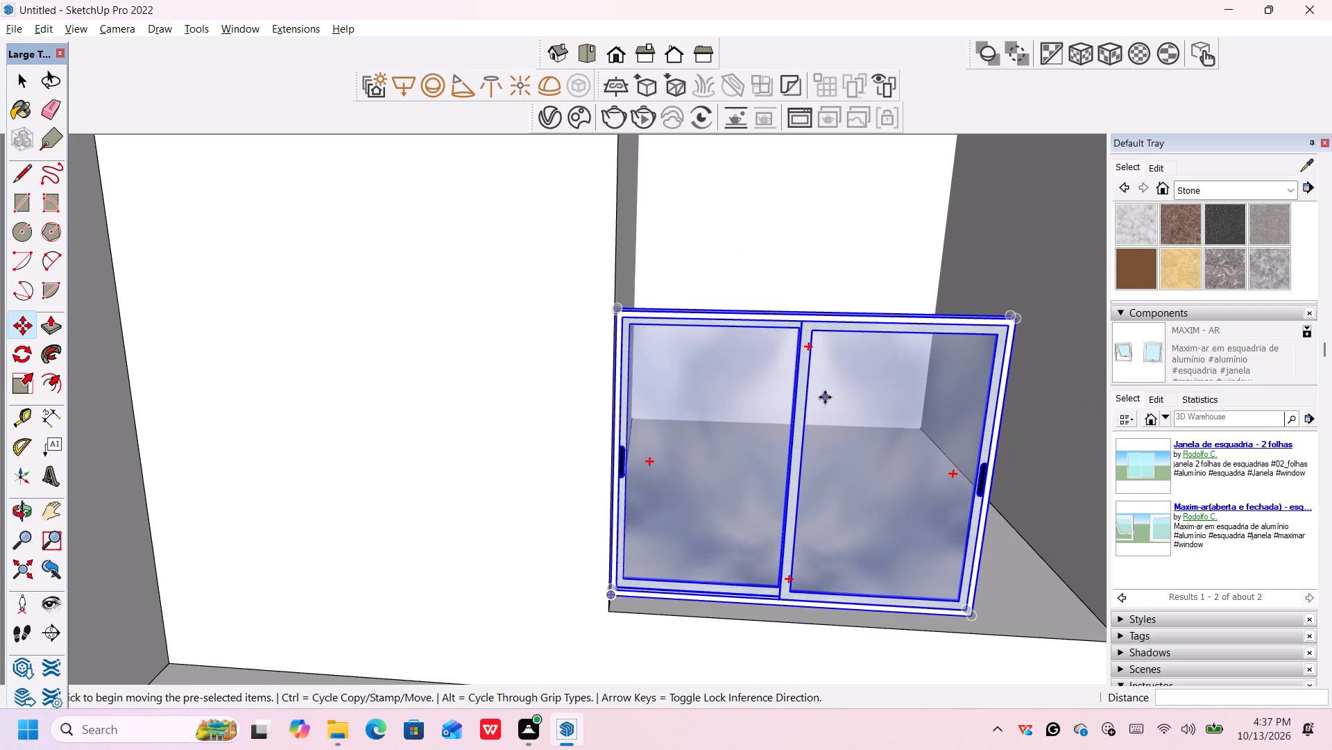
{"action": "scroll", "coordinate": [825, 396], "scroll_direction": "down", "scroll_amount": 1}
{"action": "middle_click_drag", "start_coordinate": [825, 387], "coordinate": [722, 360]}
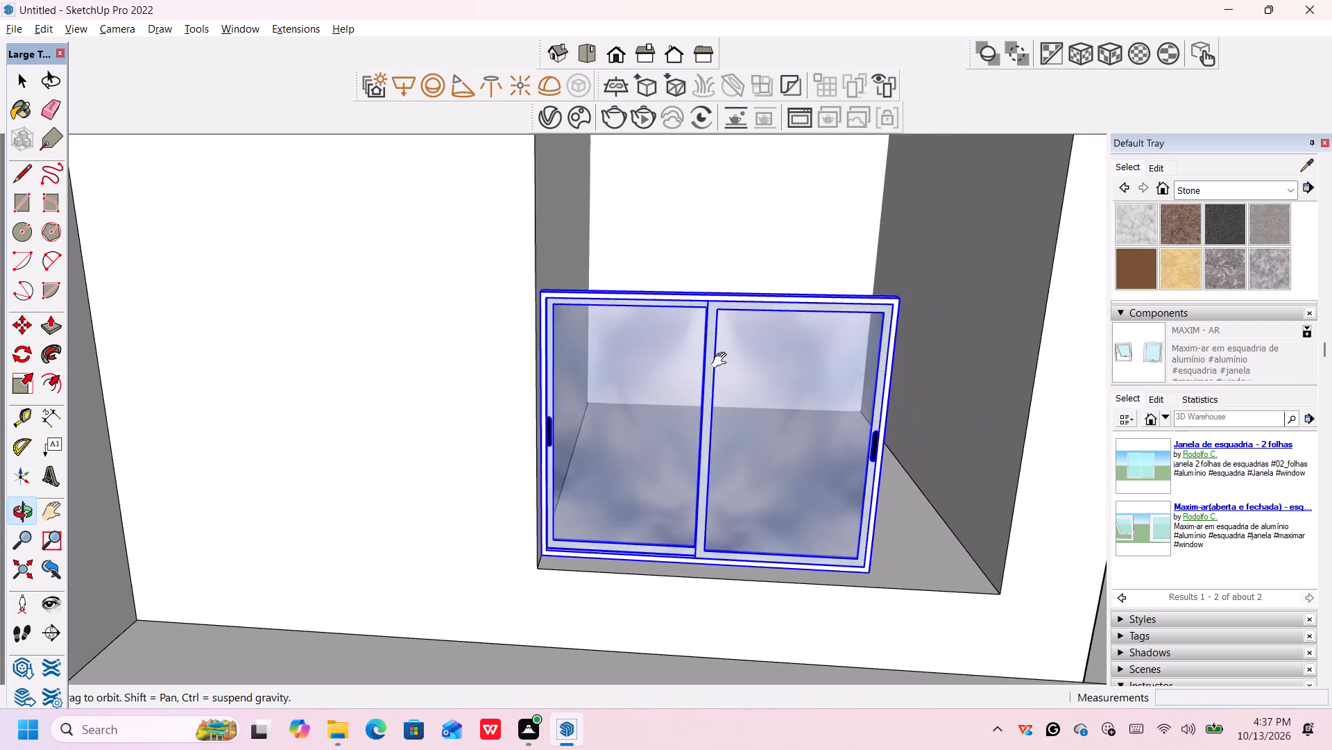
{"action": "middle_click_drag", "start_coordinate": [722, 360], "coordinate": [658, 422]}
{"action": "scroll", "coordinate": [669, 401], "scroll_direction": "down", "scroll_amount": 1}
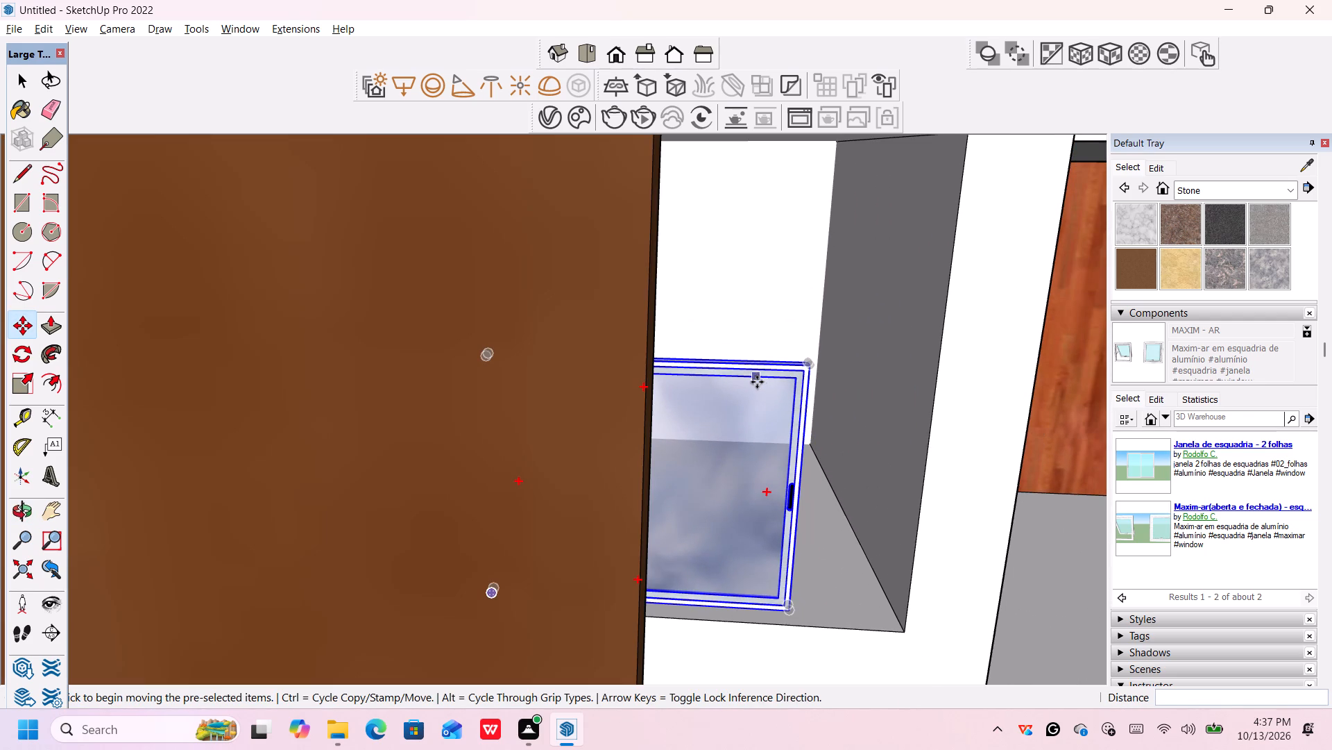
{"action": "middle_click_drag", "start_coordinate": [759, 385], "coordinate": [741, 379]}
{"action": "middle_click_drag", "start_coordinate": [741, 381], "coordinate": [743, 400]}
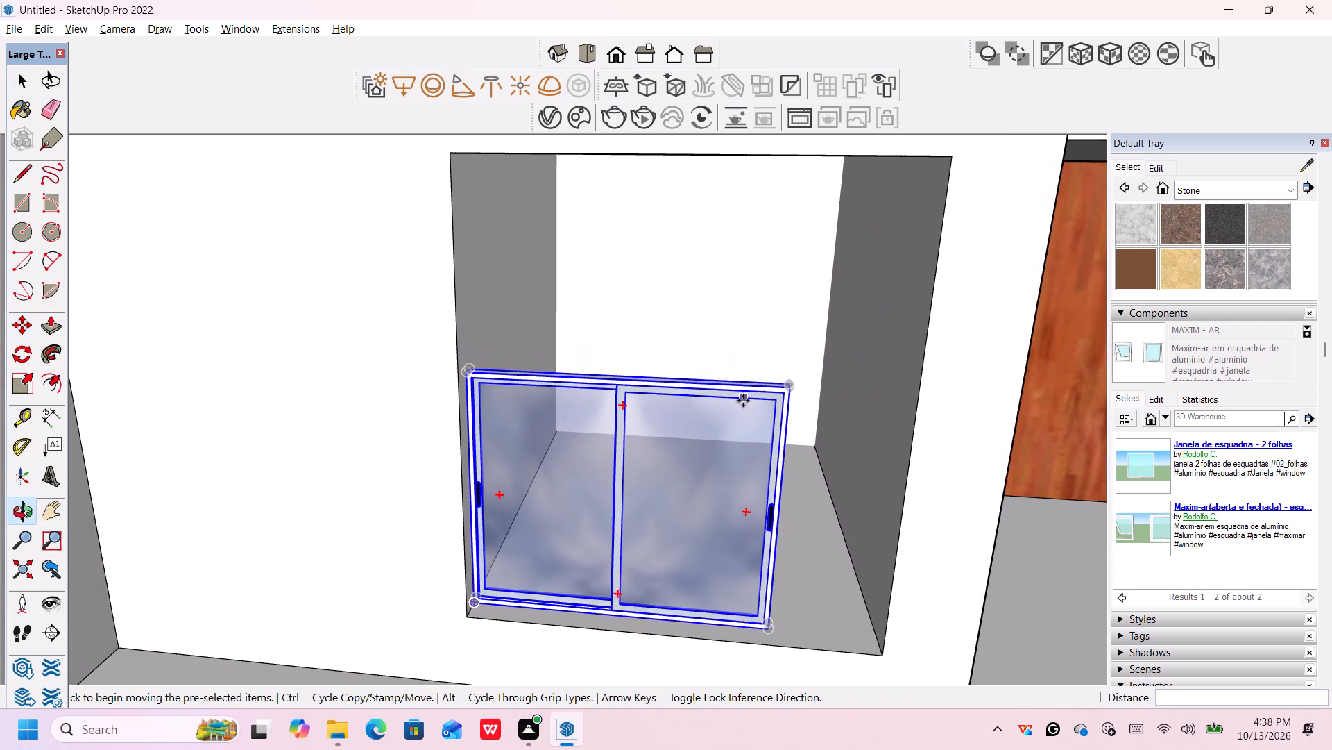
Scale the balcony opening's sliding window in width only by 1.33, stretching it towards the opening's side nearest the wooden door.
{"action": "scroll", "coordinate": [743, 397], "scroll_direction": "up", "scroll_amount": 1}
{"action": "scroll", "coordinate": [811, 535], "scroll_direction": "down", "scroll_amount": 1}
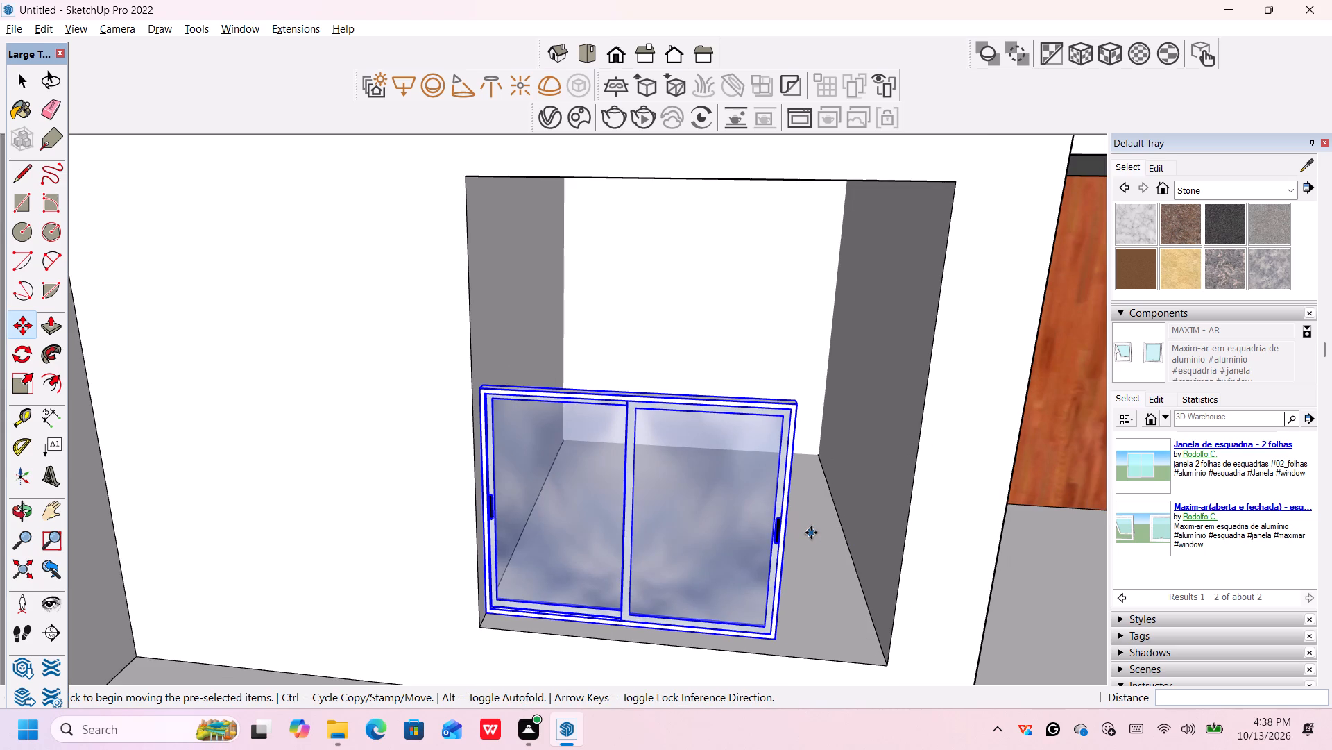
{"action": "scroll", "coordinate": [815, 537], "scroll_direction": "down", "scroll_amount": 2}
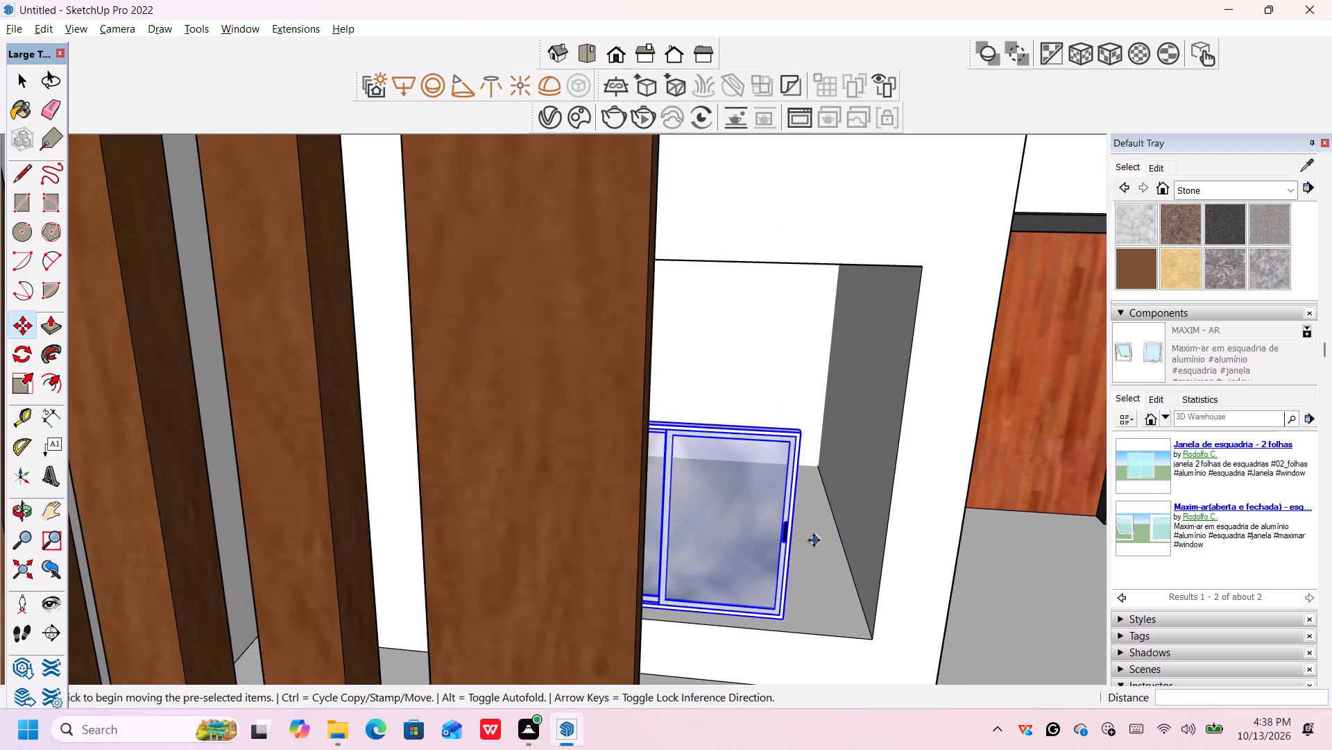
{"action": "scroll", "coordinate": [814, 540], "scroll_direction": "up", "scroll_amount": 3}
{"action": "middle_click_drag", "start_coordinate": [814, 544], "coordinate": [778, 543]}
{"action": "scroll", "coordinate": [778, 543], "scroll_direction": "up", "scroll_amount": 1}
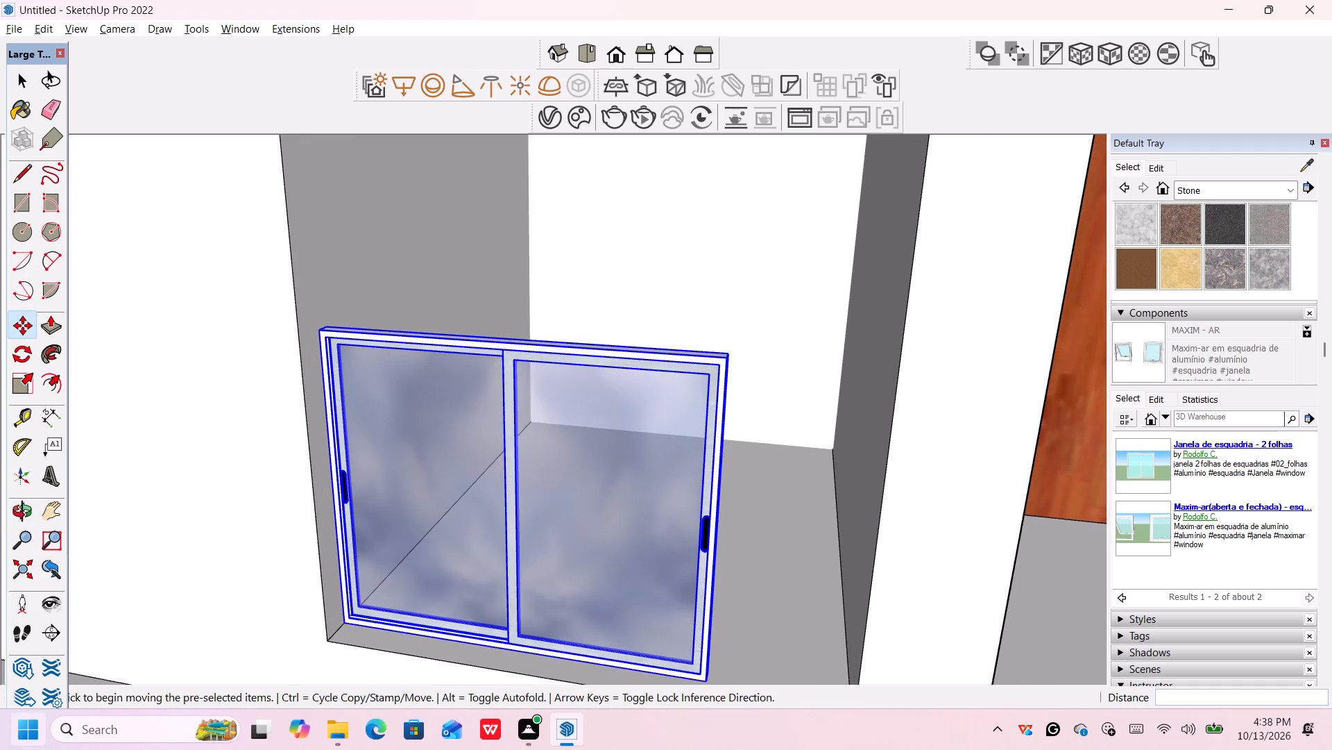
{"action": "left_click", "coordinate": [22, 388]}
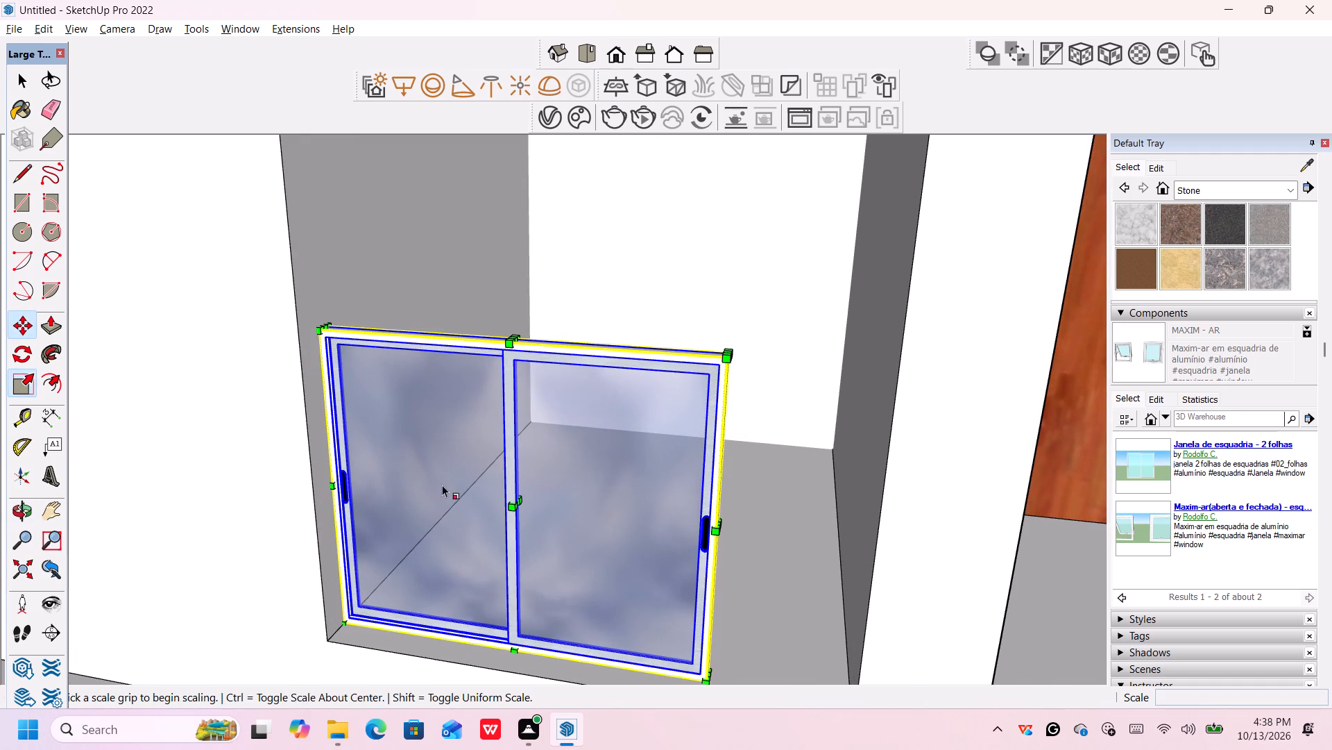
{"action": "scroll", "coordinate": [552, 359], "scroll_direction": "up", "scroll_amount": 1}
{"action": "scroll", "coordinate": [549, 362], "scroll_direction": "down", "scroll_amount": 3}
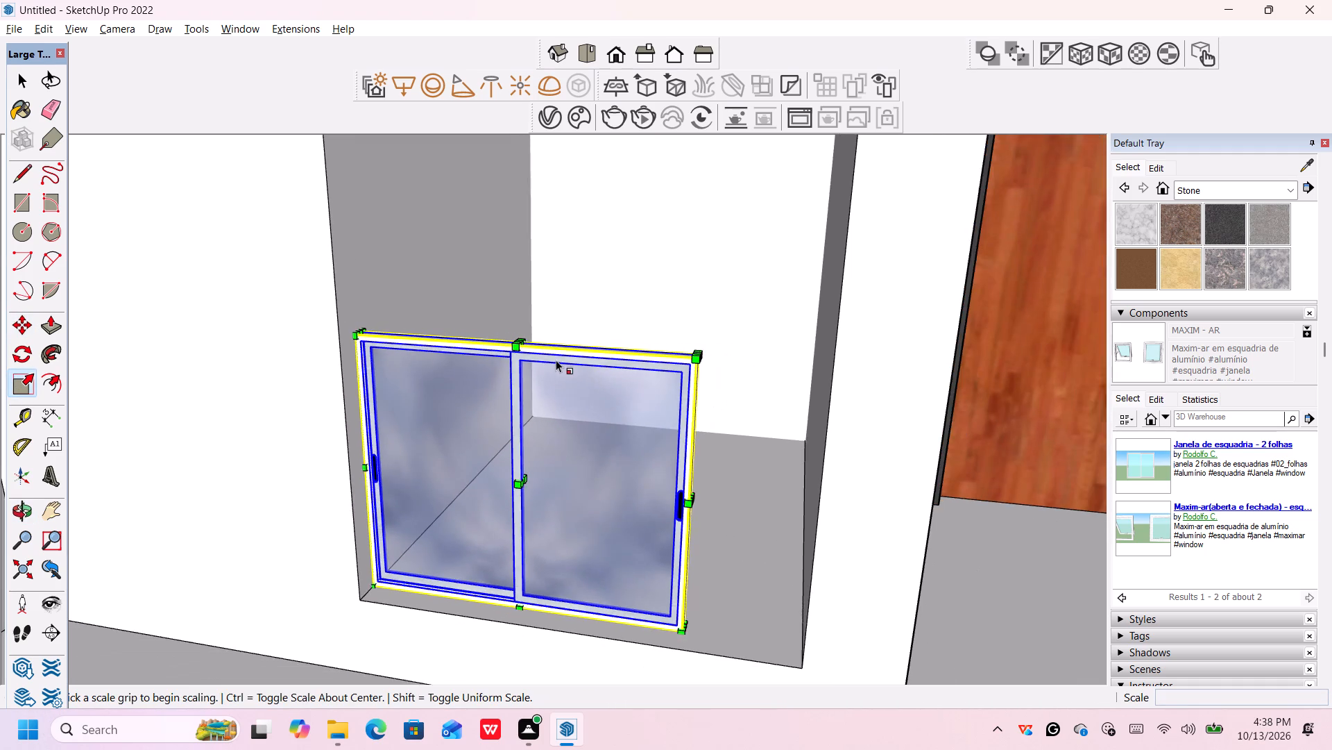
{"action": "scroll", "coordinate": [569, 356], "scroll_direction": "down", "scroll_amount": 1}
{"action": "middle_click_drag", "start_coordinate": [606, 366], "coordinate": [592, 386]}
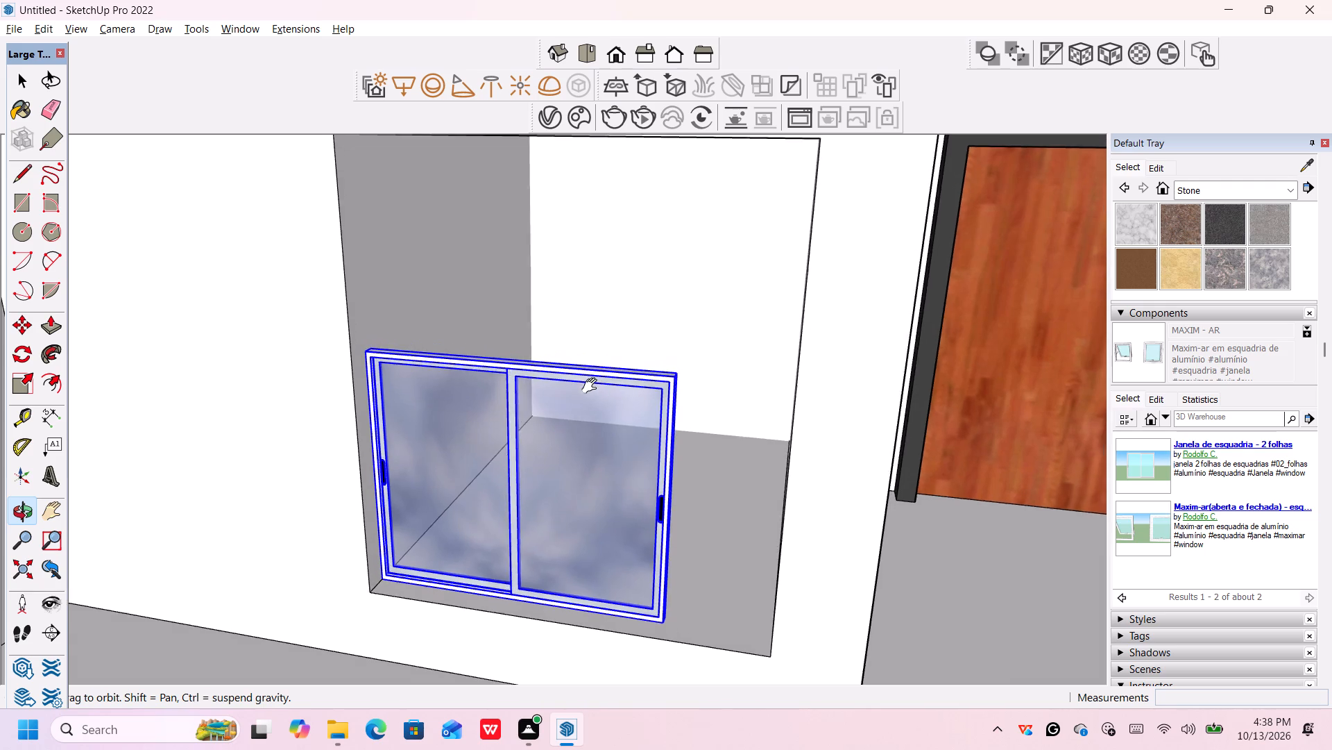
{"action": "middle_click_drag", "start_coordinate": [592, 386], "coordinate": [579, 414]}
{"action": "scroll", "coordinate": [663, 548], "scroll_direction": "up", "scroll_amount": 2}
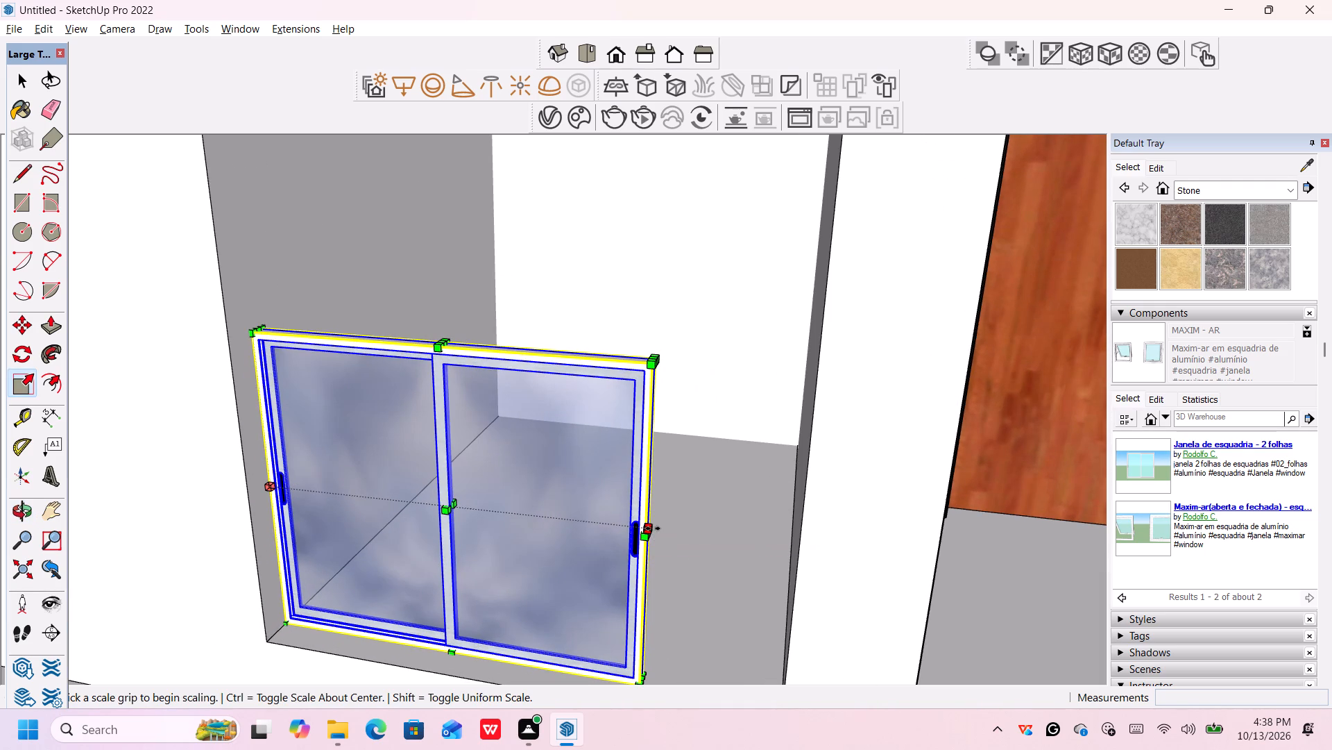
{"action": "left_click", "coordinate": [653, 530]}
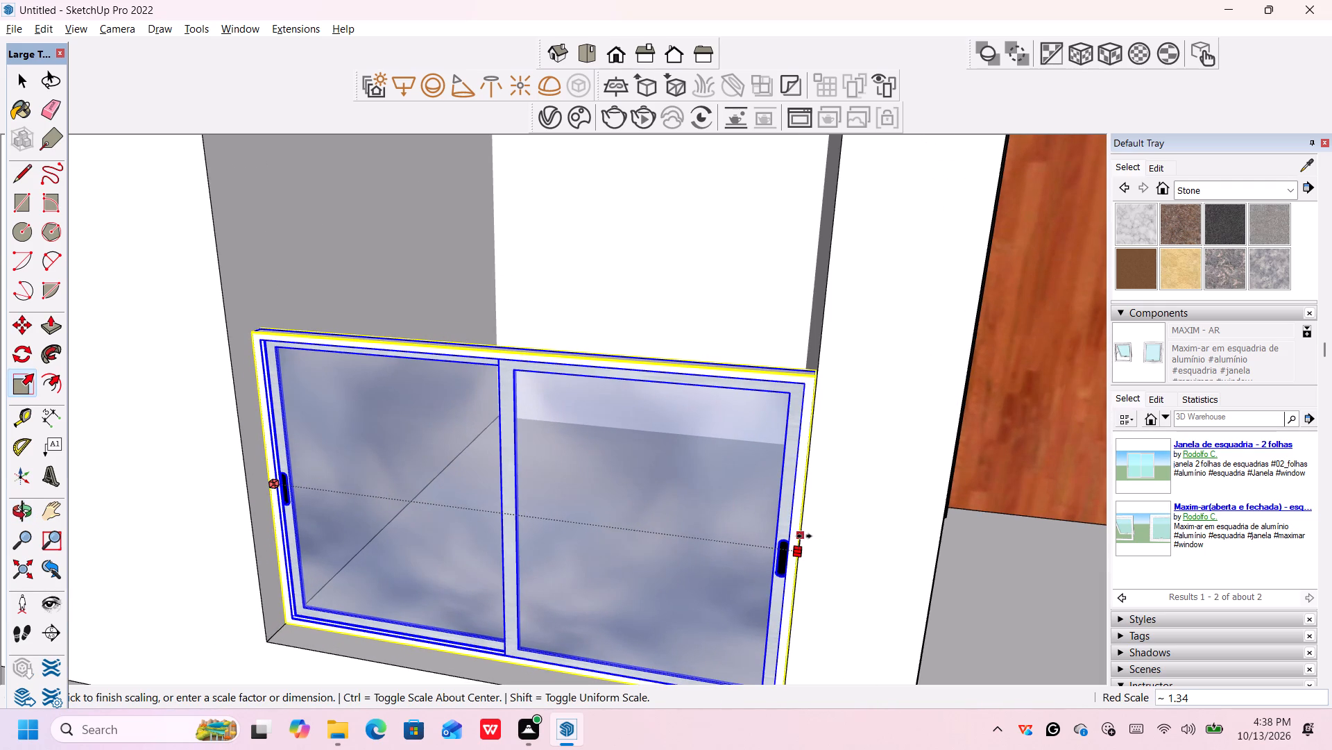
{"action": "left_click_drag", "start_coordinate": [804, 536], "coordinate": [794, 531]}
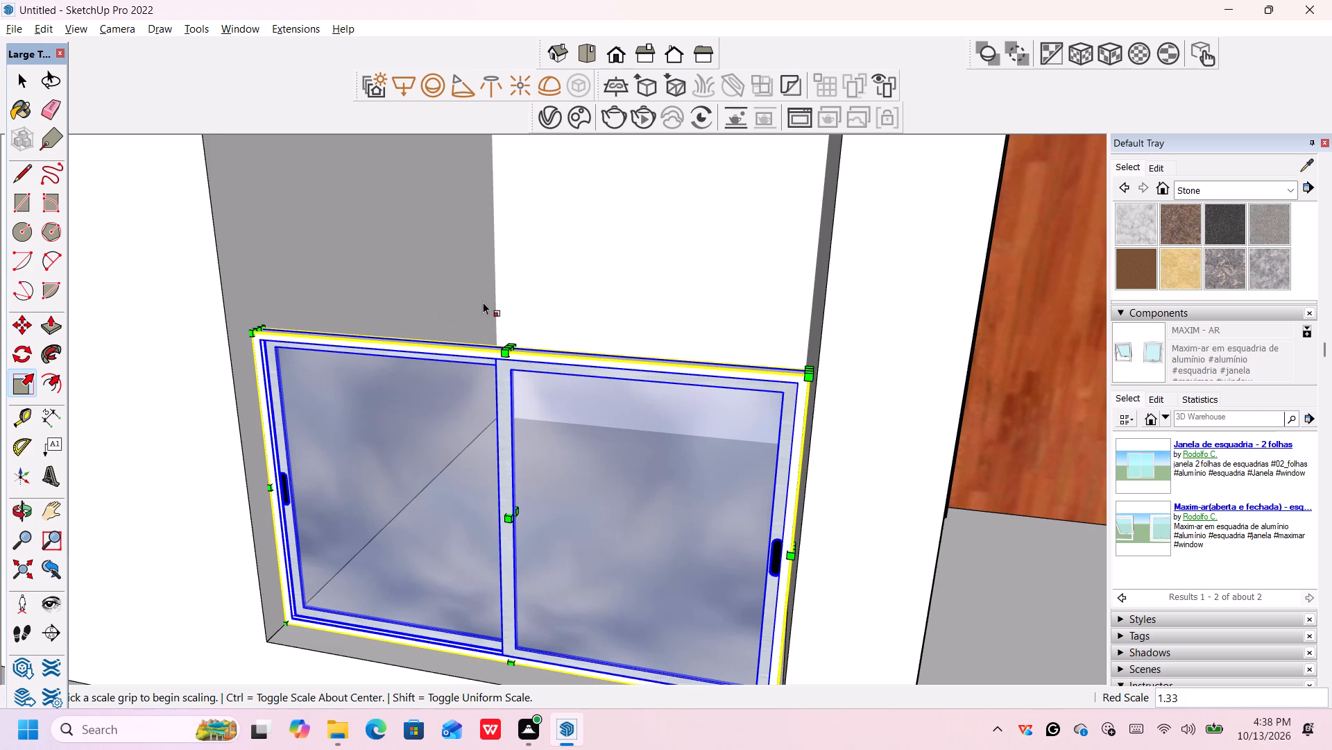
Scale the same sliding window in height only by about 1.81, up to the balcony opening's top edge, and deselect it.
{"action": "middle_click_drag", "start_coordinate": [483, 304], "coordinate": [486, 378]}
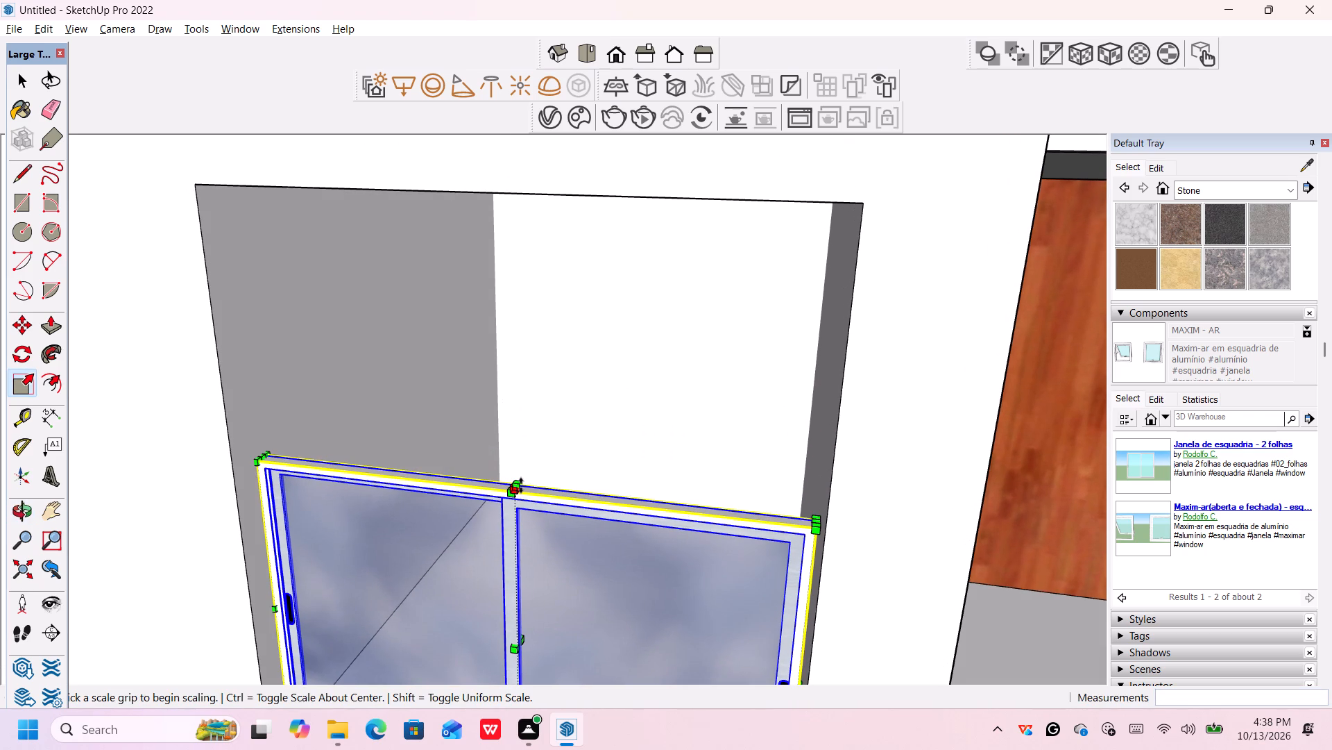
{"action": "left_click", "coordinate": [521, 485]}
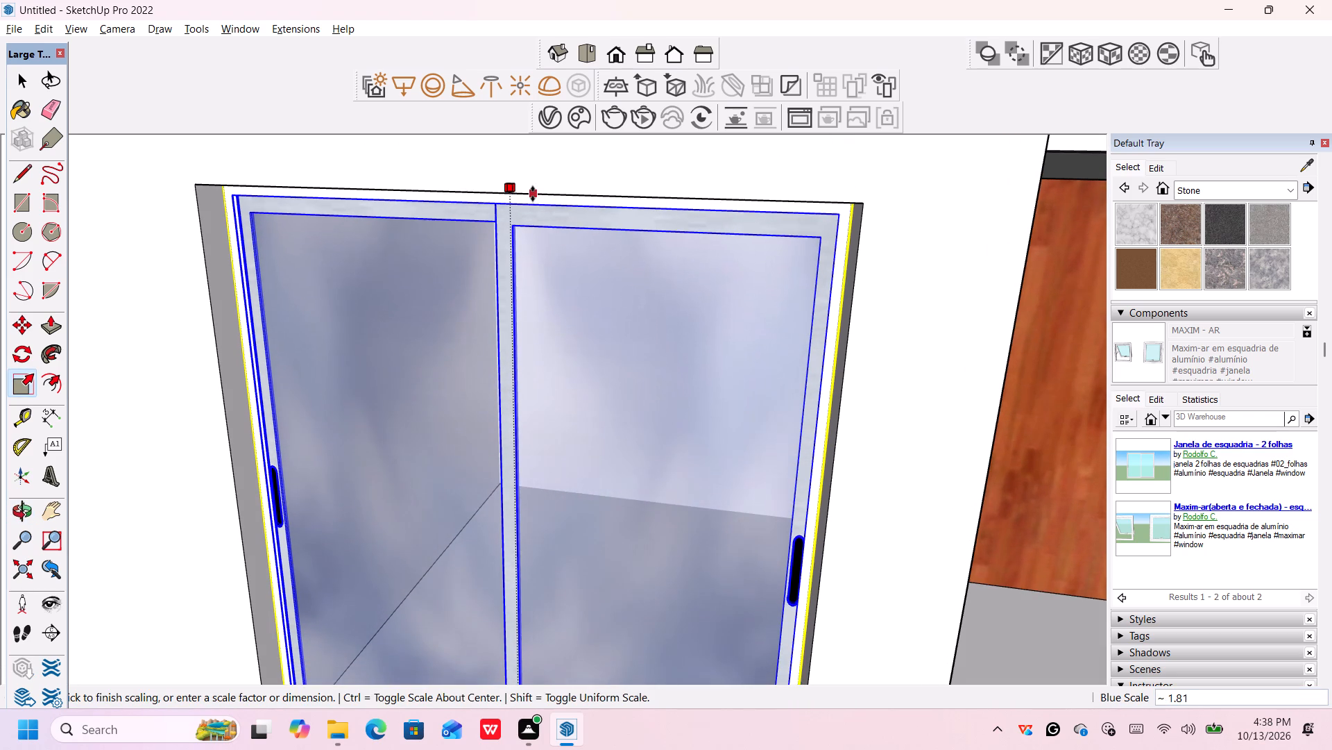
{"action": "left_click", "coordinate": [531, 191]}
{"action": "scroll", "coordinate": [634, 316], "scroll_direction": "down", "scroll_amount": 16}
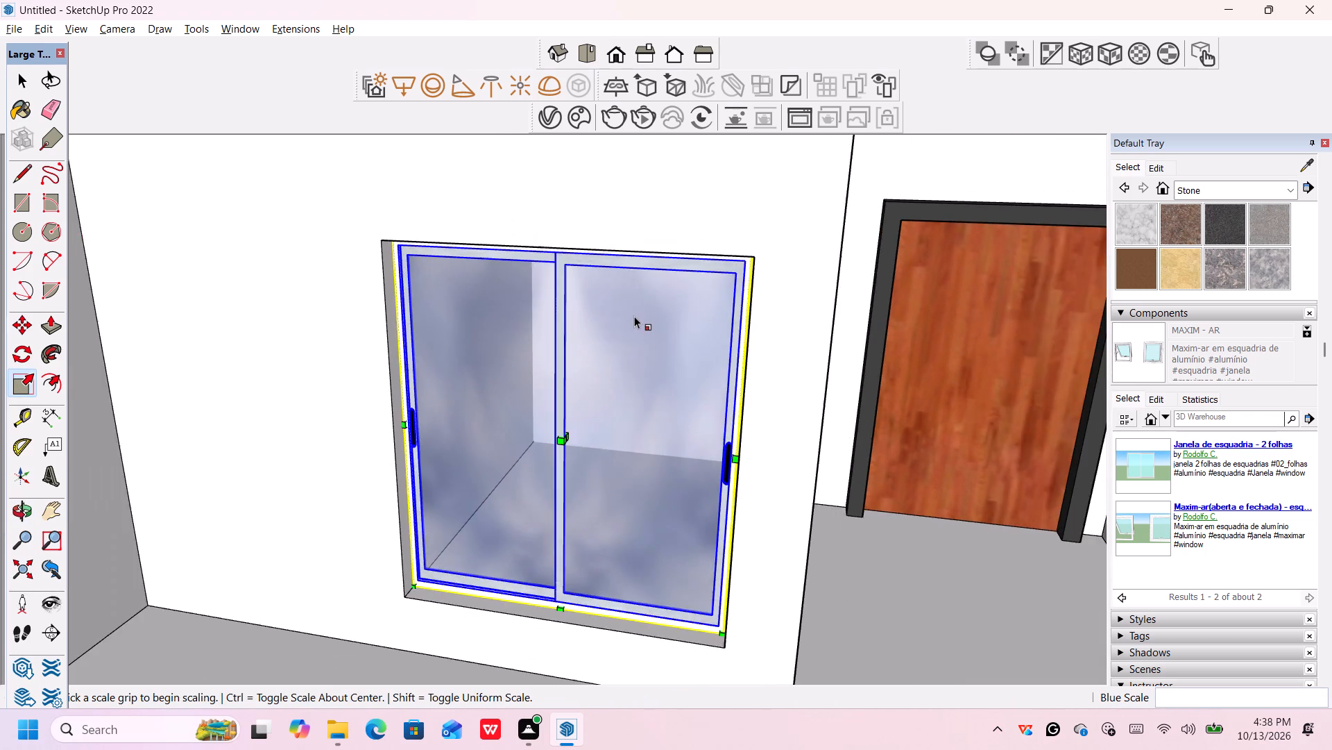
{"action": "scroll", "coordinate": [634, 316], "scroll_direction": "down", "scroll_amount": 20}
{"action": "scroll", "coordinate": [634, 316], "scroll_direction": "down", "scroll_amount": 20}
{"action": "scroll", "coordinate": [634, 316], "scroll_direction": "down", "scroll_amount": 14}
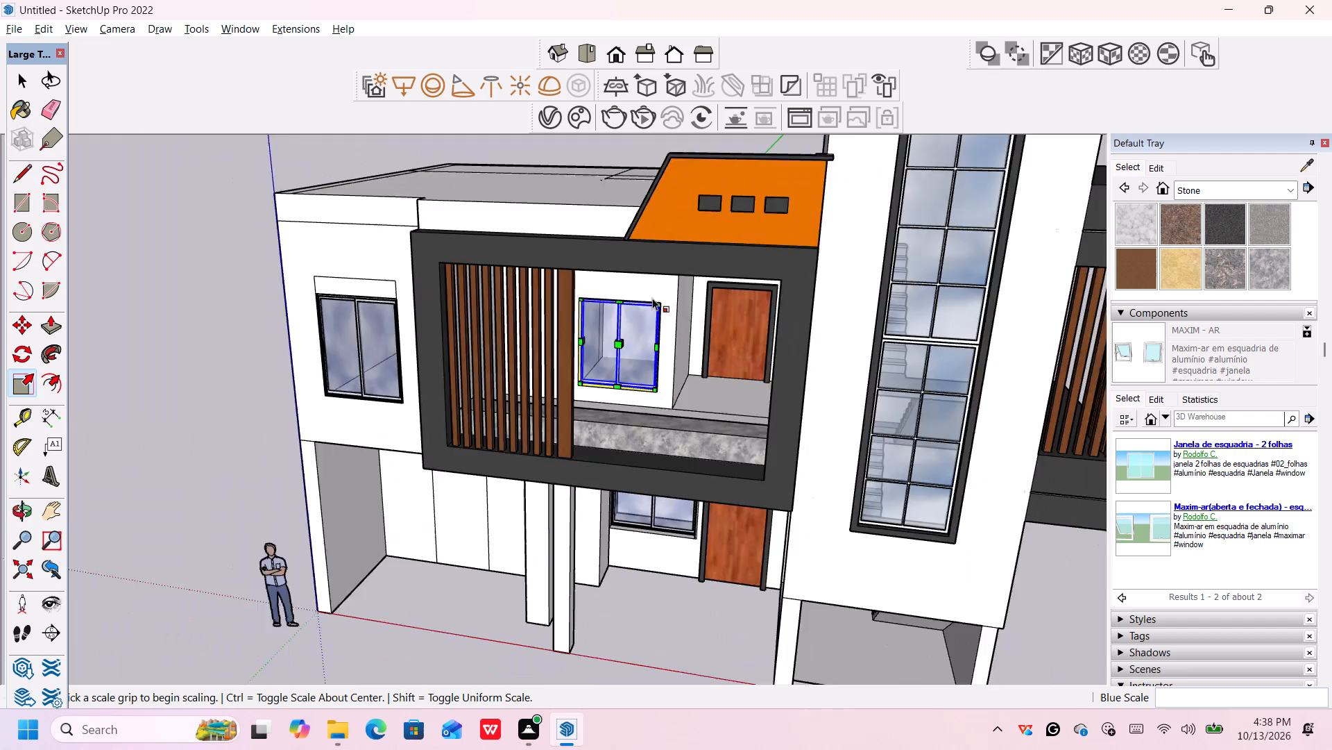
{"action": "scroll", "coordinate": [652, 298], "scroll_direction": "down", "scroll_amount": 11}
{"action": "scroll", "coordinate": [715, 541], "scroll_direction": "down", "scroll_amount": 1}
{"action": "middle_click_drag", "start_coordinate": [689, 571], "coordinate": [808, 492]}
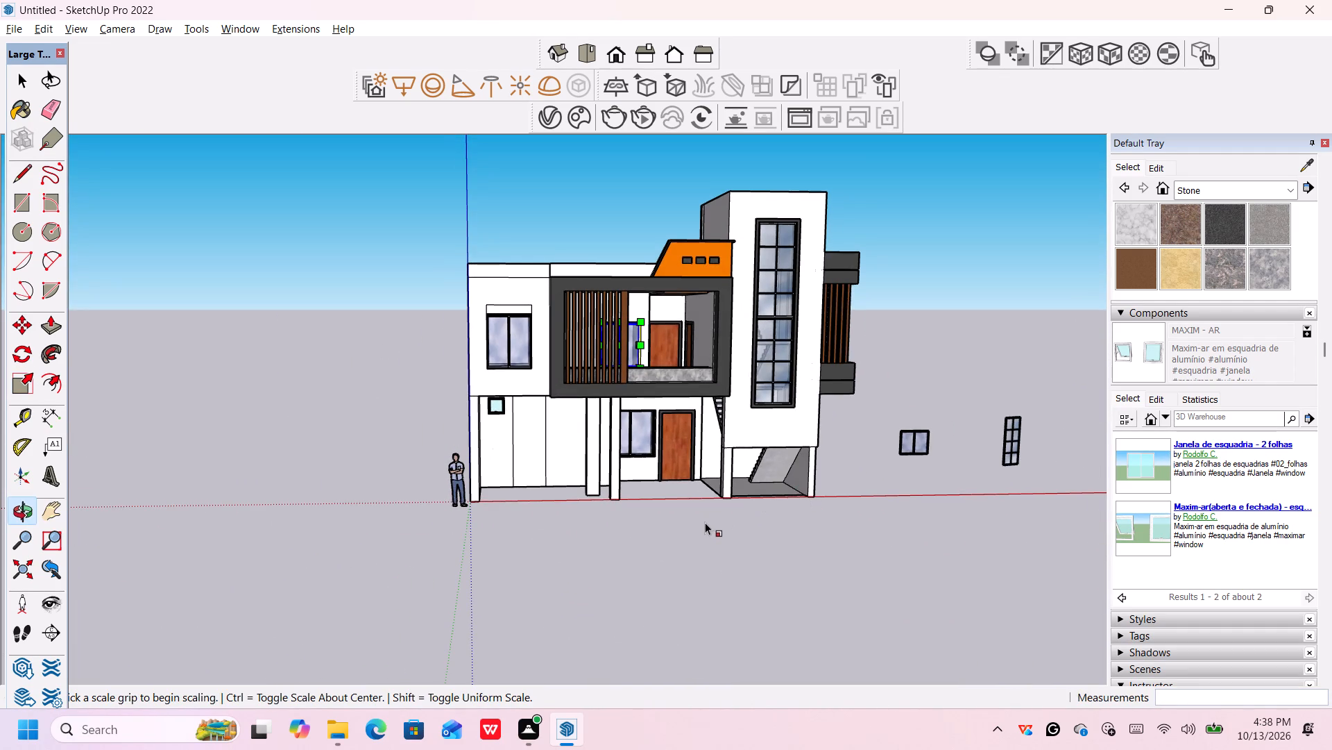
{"action": "key", "text": "space"}
{"action": "left_click", "coordinate": [701, 519]}
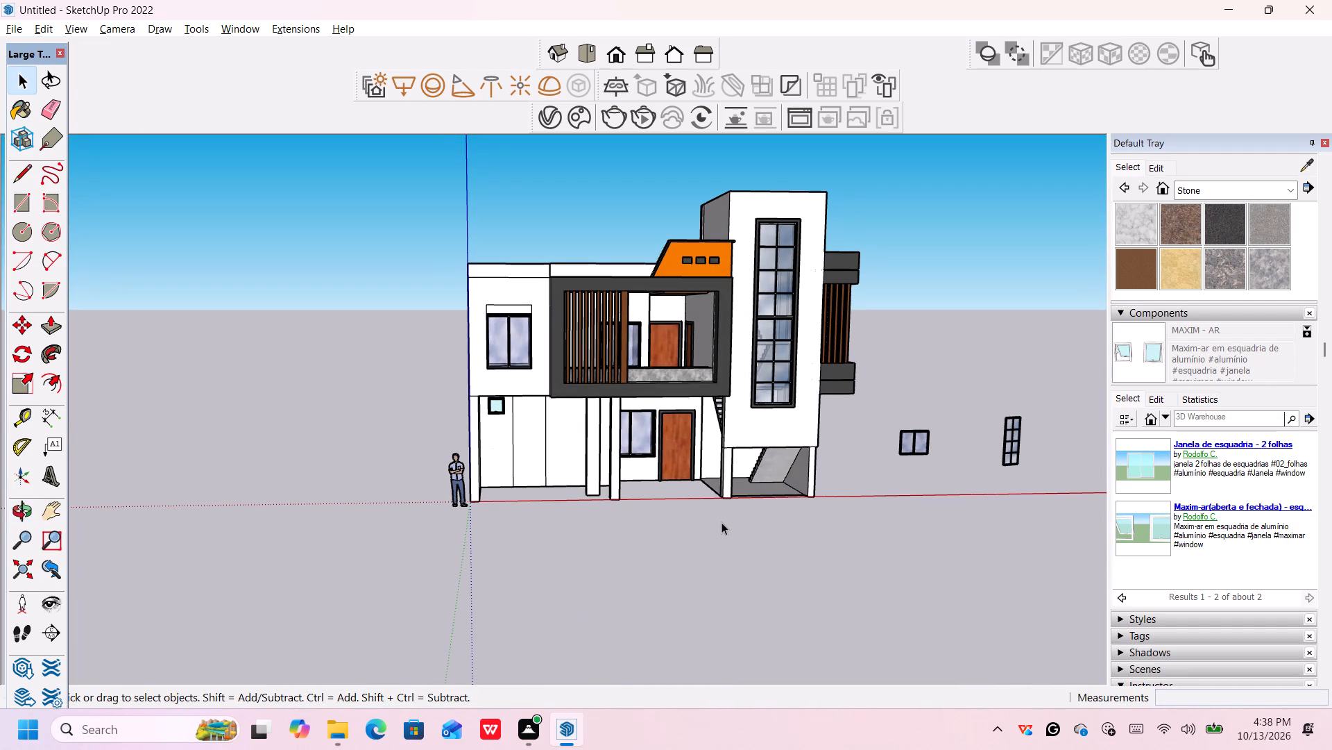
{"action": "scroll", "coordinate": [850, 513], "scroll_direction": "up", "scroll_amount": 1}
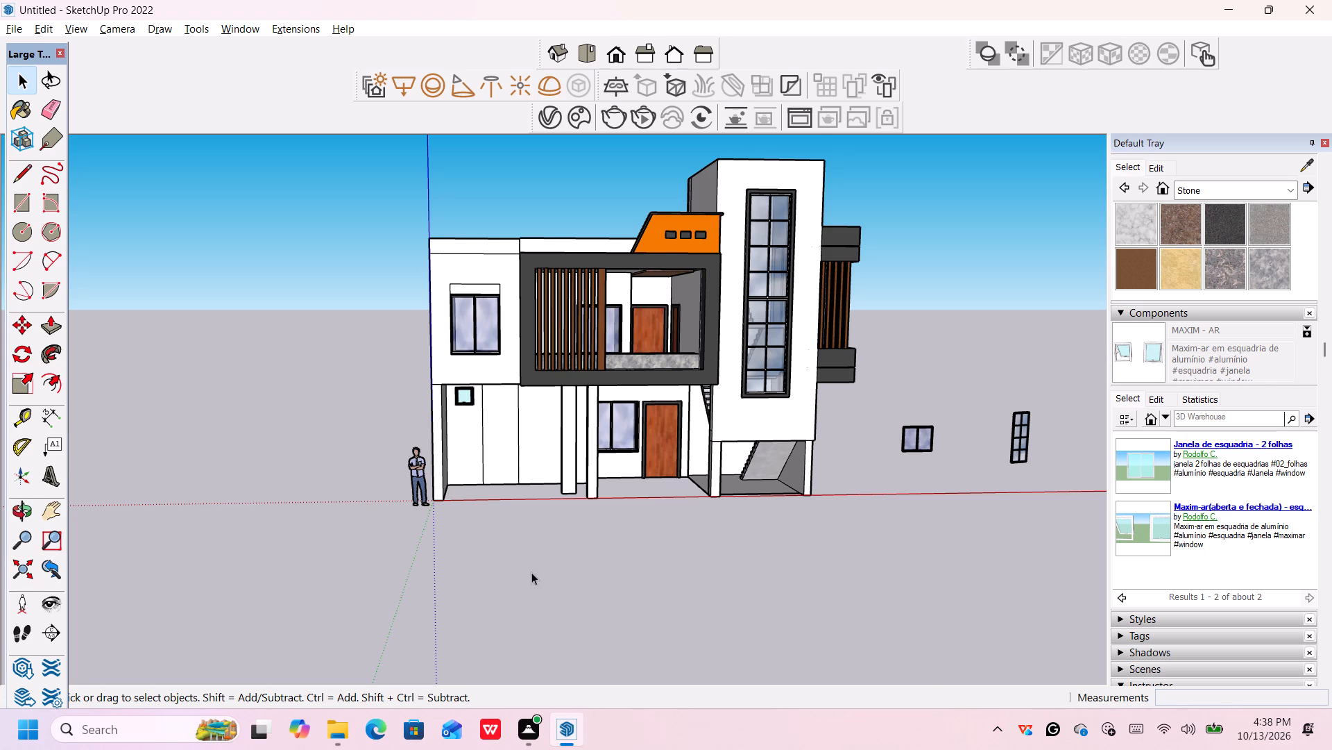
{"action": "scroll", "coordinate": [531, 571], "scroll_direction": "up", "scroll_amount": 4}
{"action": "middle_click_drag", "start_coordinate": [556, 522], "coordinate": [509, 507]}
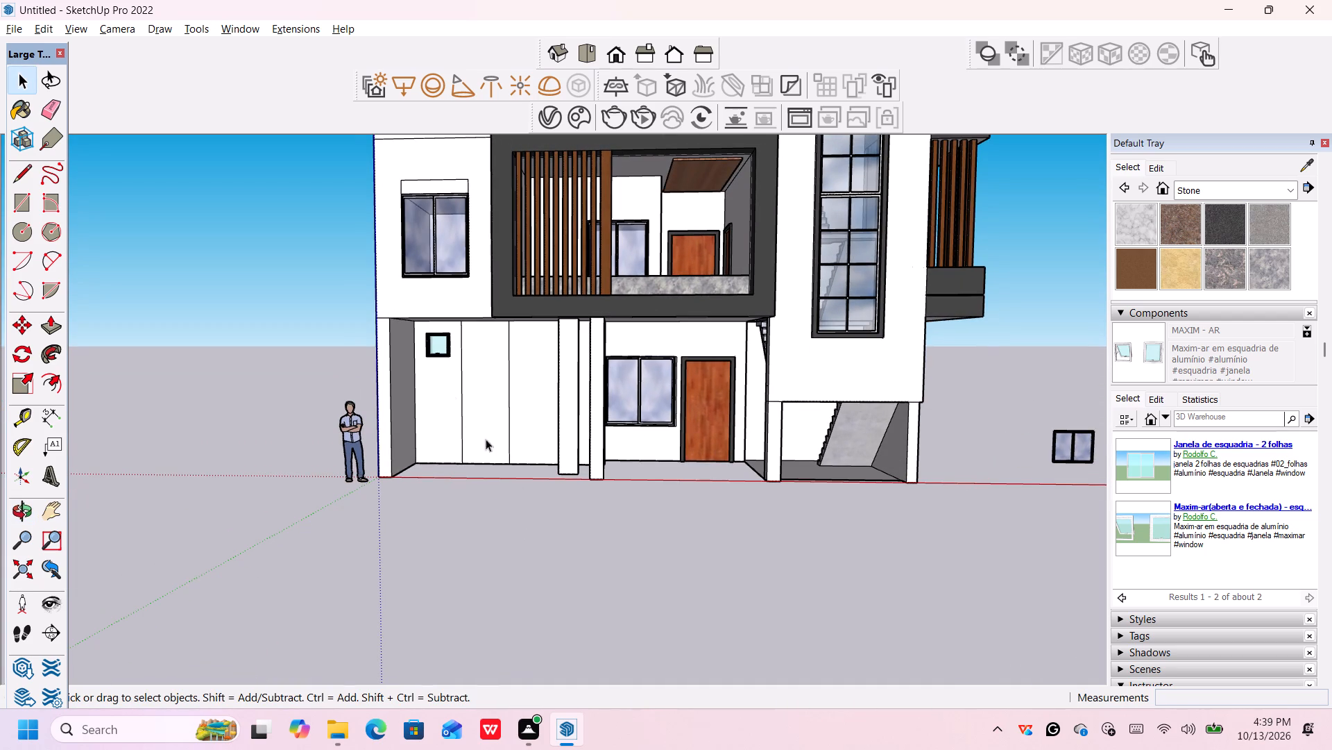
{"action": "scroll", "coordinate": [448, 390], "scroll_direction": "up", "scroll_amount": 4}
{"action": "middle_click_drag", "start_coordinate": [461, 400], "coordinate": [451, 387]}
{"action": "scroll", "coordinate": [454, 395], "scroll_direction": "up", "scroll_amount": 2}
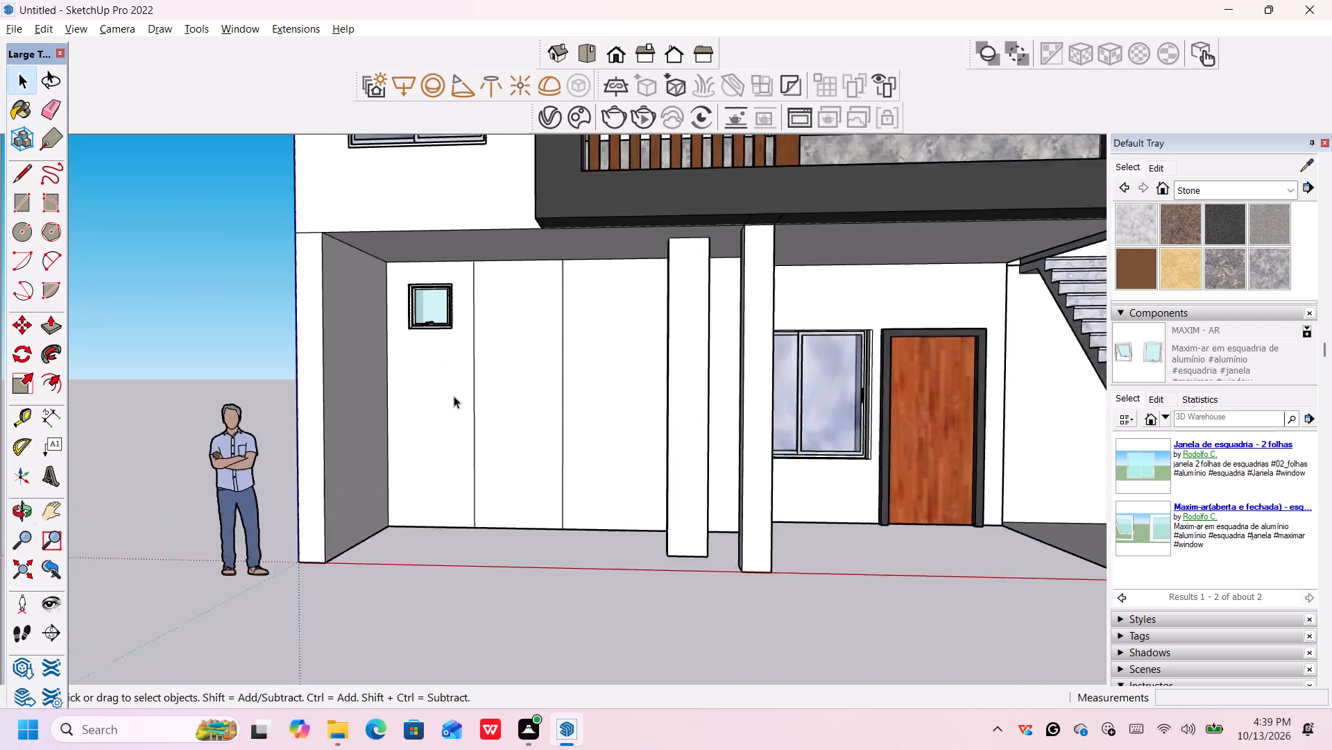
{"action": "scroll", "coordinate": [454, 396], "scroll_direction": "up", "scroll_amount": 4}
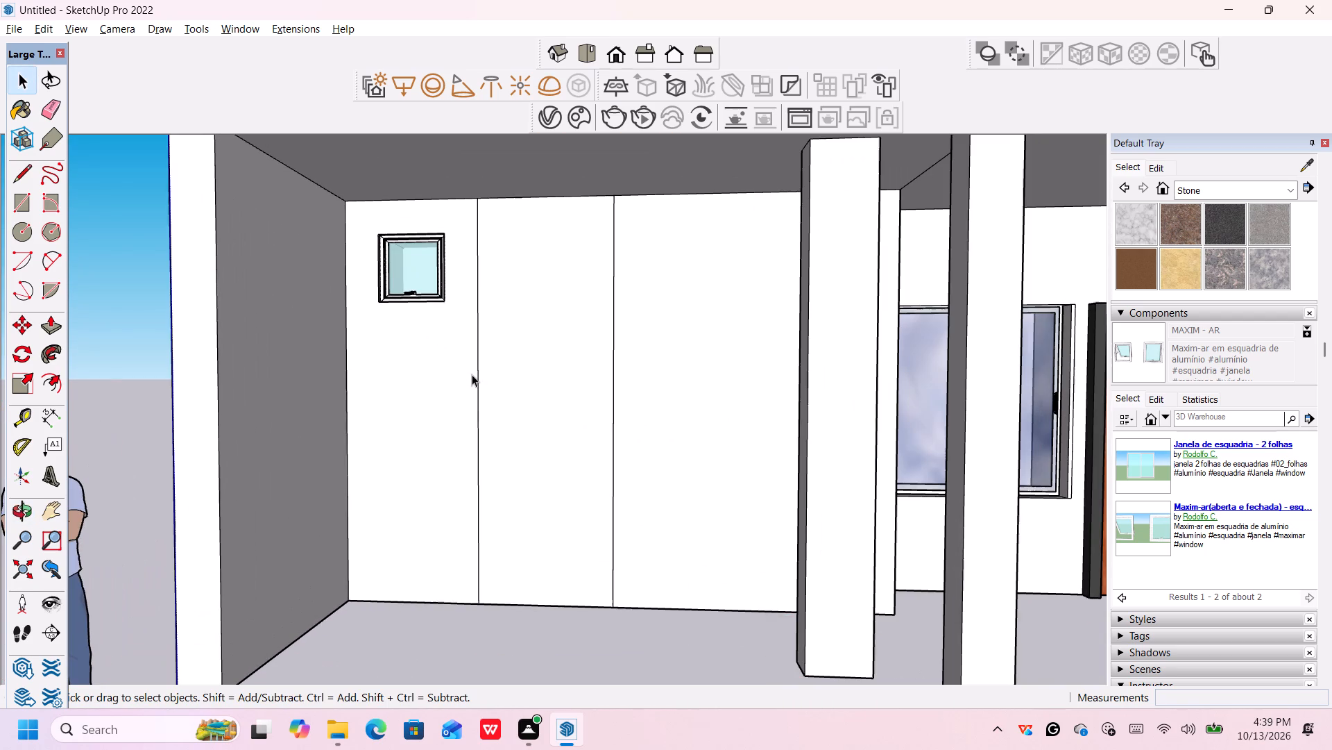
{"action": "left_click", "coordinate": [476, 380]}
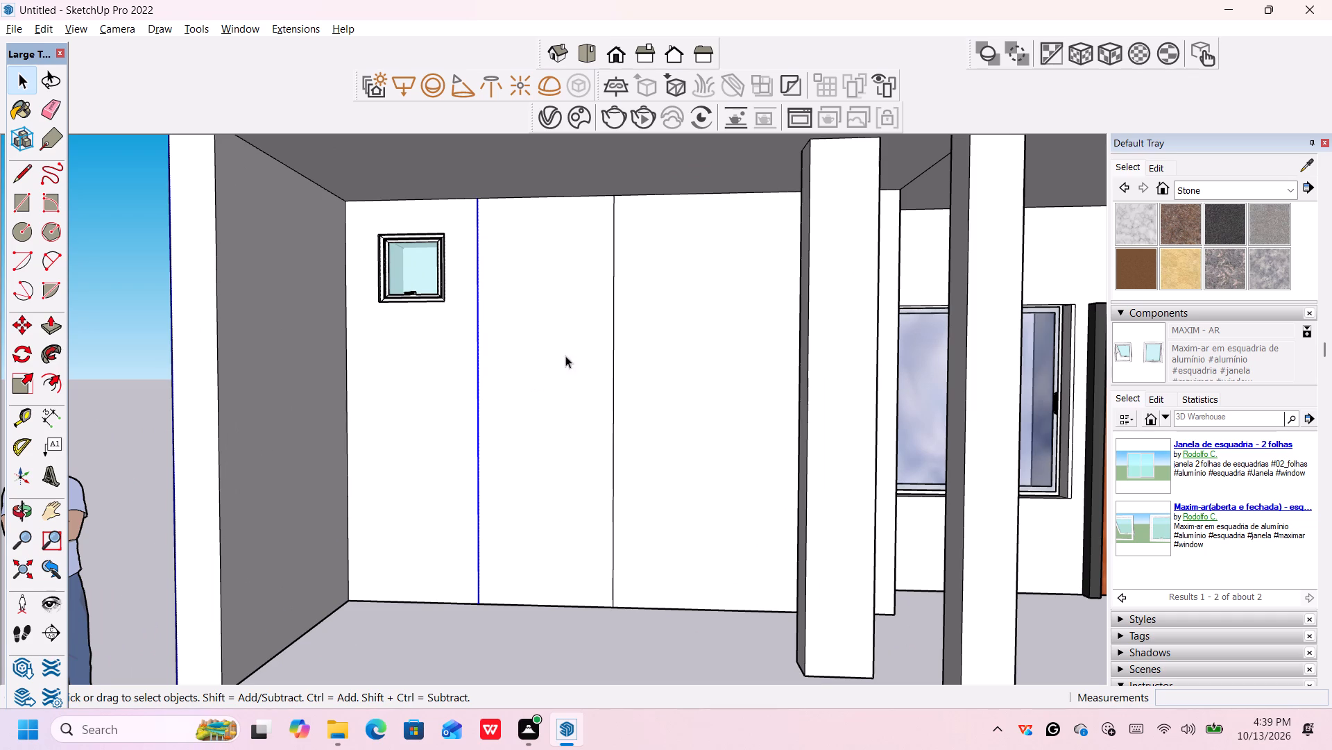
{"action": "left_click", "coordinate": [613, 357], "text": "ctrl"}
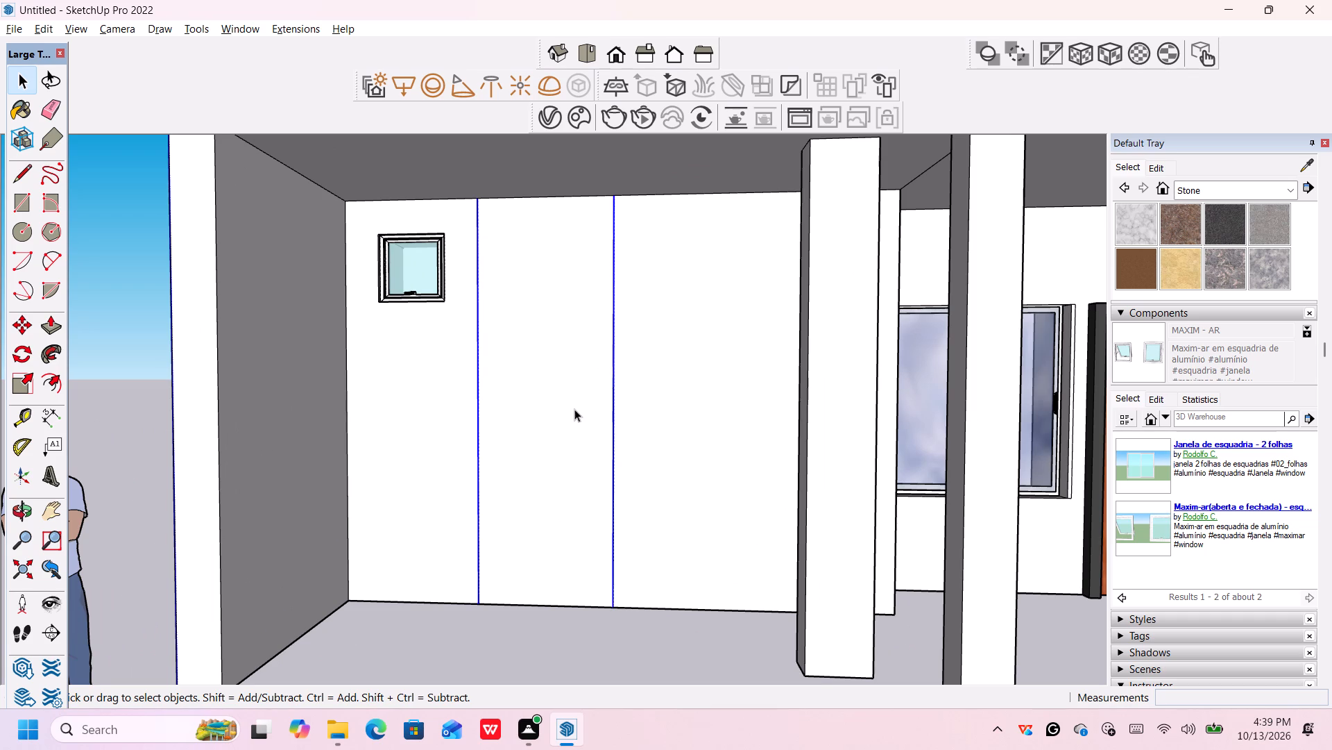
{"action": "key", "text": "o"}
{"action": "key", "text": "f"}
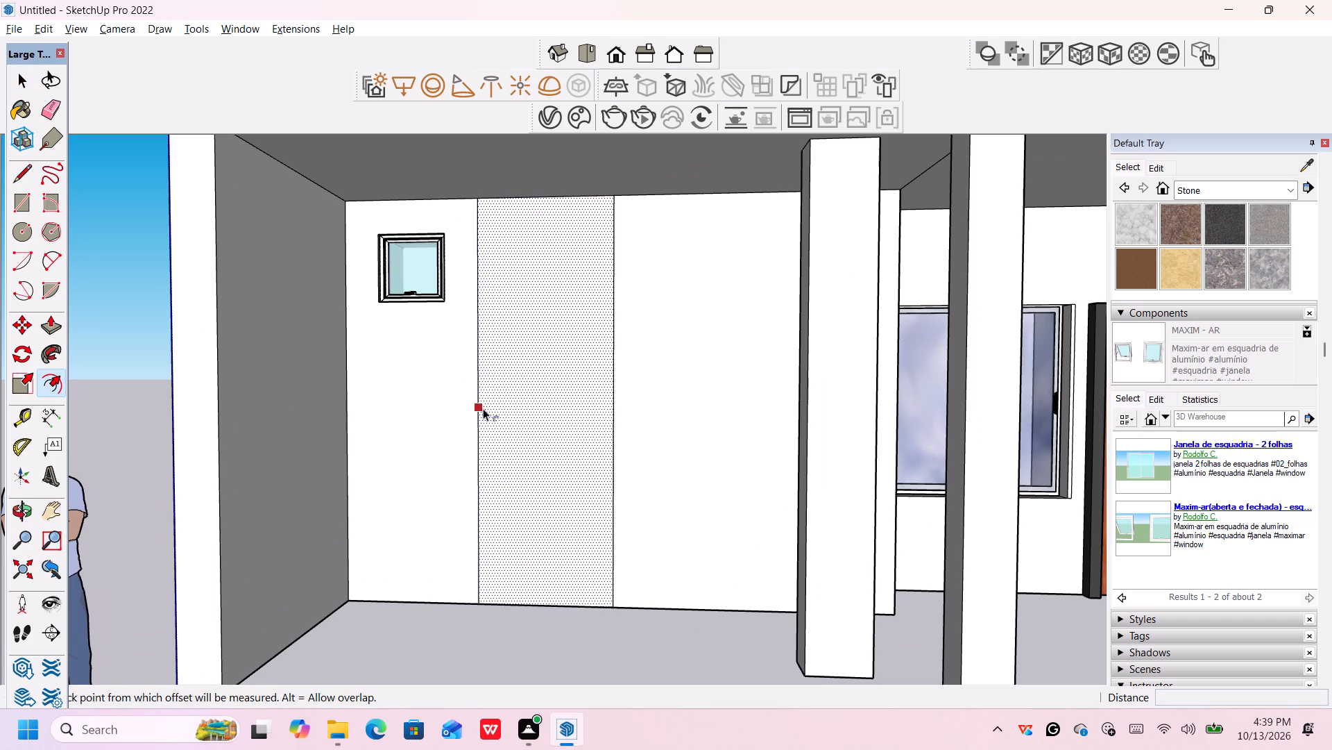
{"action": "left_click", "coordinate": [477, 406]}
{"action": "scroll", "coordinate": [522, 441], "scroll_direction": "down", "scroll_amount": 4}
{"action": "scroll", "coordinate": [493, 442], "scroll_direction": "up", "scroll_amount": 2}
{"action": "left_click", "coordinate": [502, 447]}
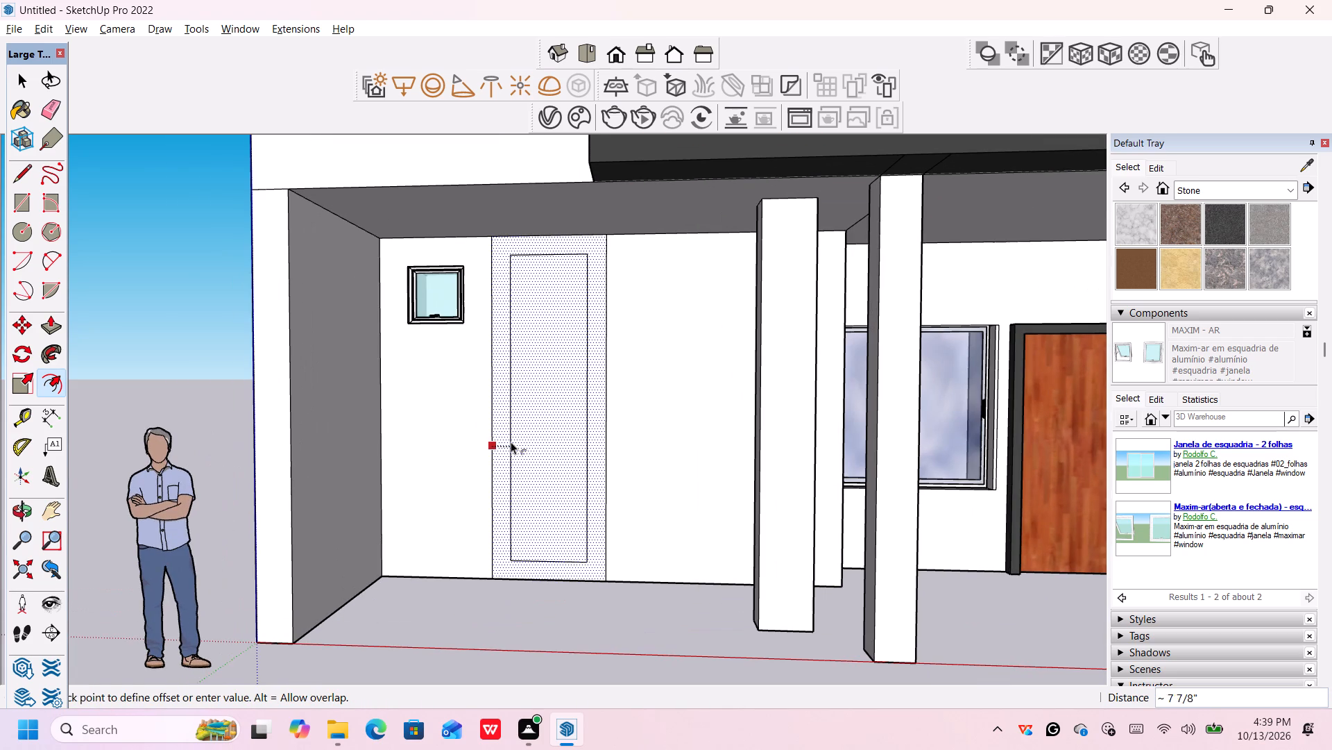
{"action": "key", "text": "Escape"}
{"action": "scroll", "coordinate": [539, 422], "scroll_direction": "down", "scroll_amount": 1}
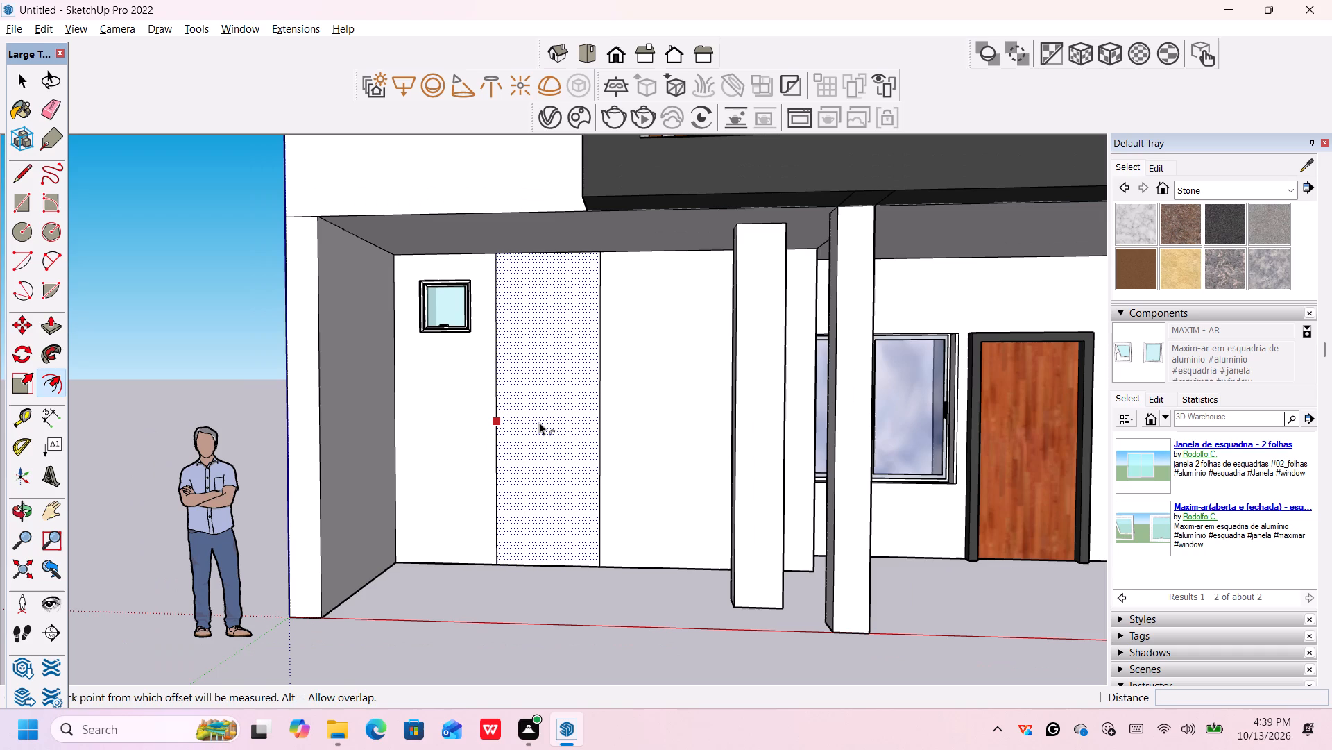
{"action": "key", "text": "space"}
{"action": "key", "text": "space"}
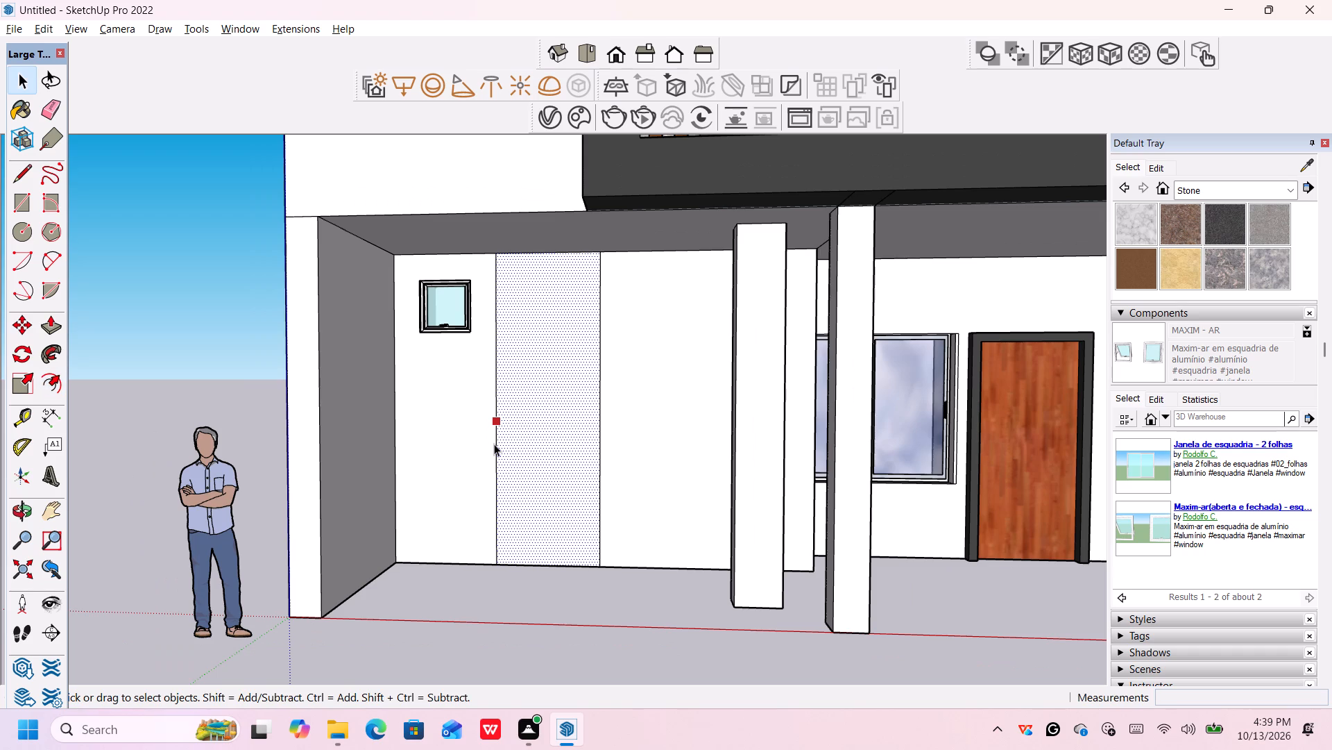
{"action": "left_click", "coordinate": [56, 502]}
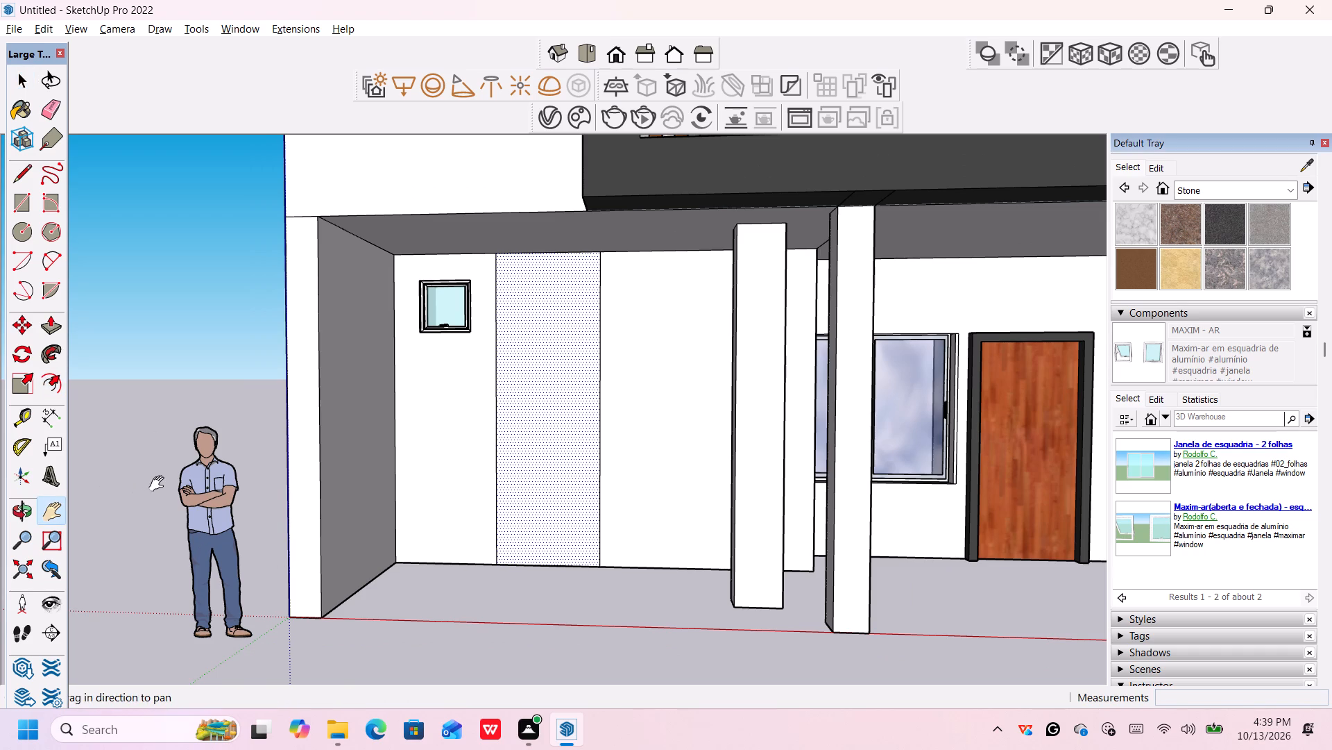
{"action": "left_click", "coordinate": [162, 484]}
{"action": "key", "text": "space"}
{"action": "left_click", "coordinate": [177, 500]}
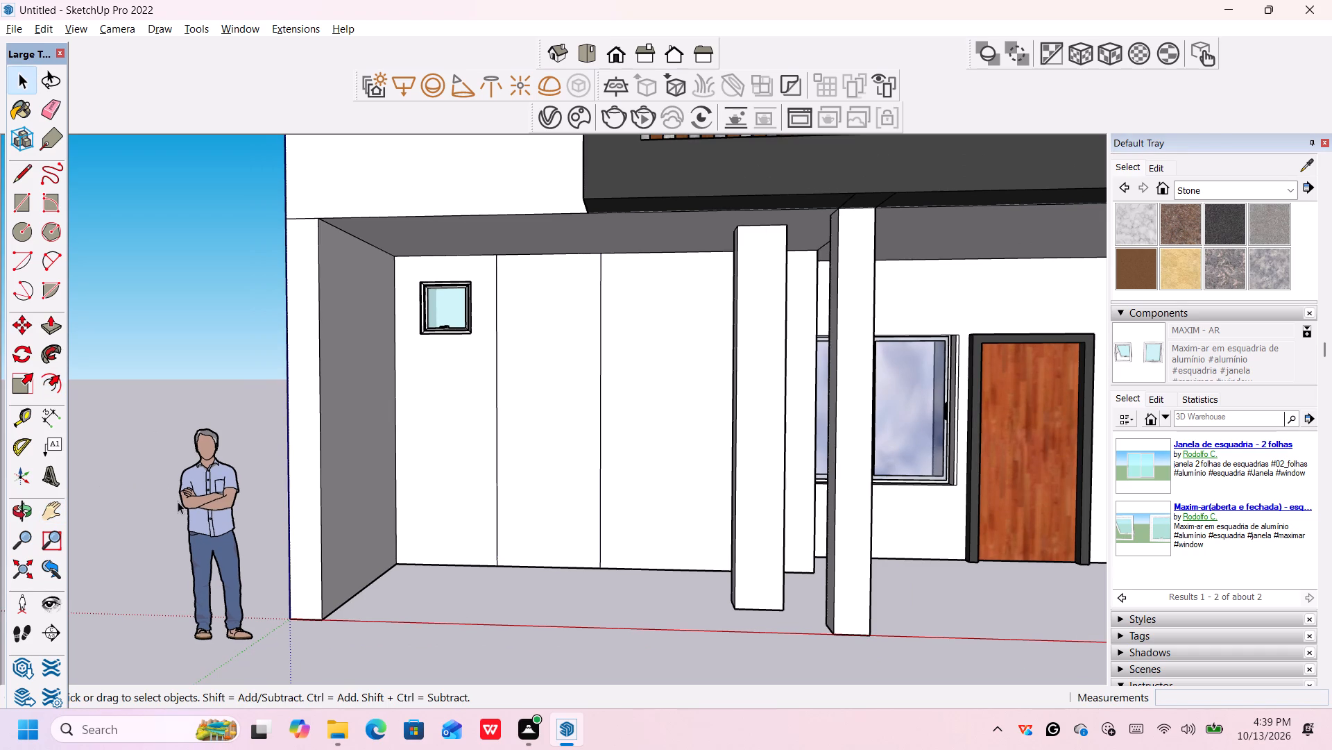
Draw two vertical lines on the ground-floor carport: 12' up the back wall's corner by the small window, and one along the nearest column's edge.
{"action": "middle_click_drag", "start_coordinate": [498, 582], "coordinate": [506, 586]}
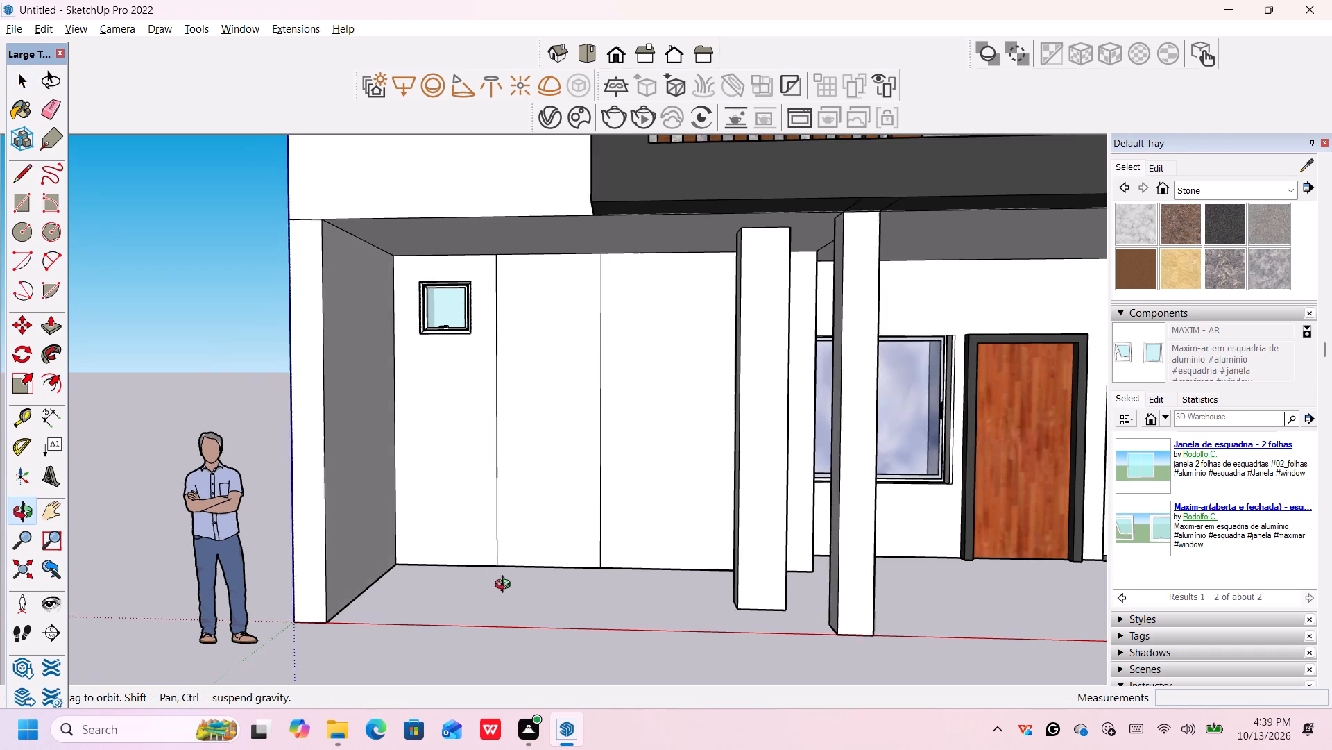
{"action": "middle_click_drag", "start_coordinate": [506, 586], "coordinate": [555, 590]}
{"action": "key", "text": "l"}
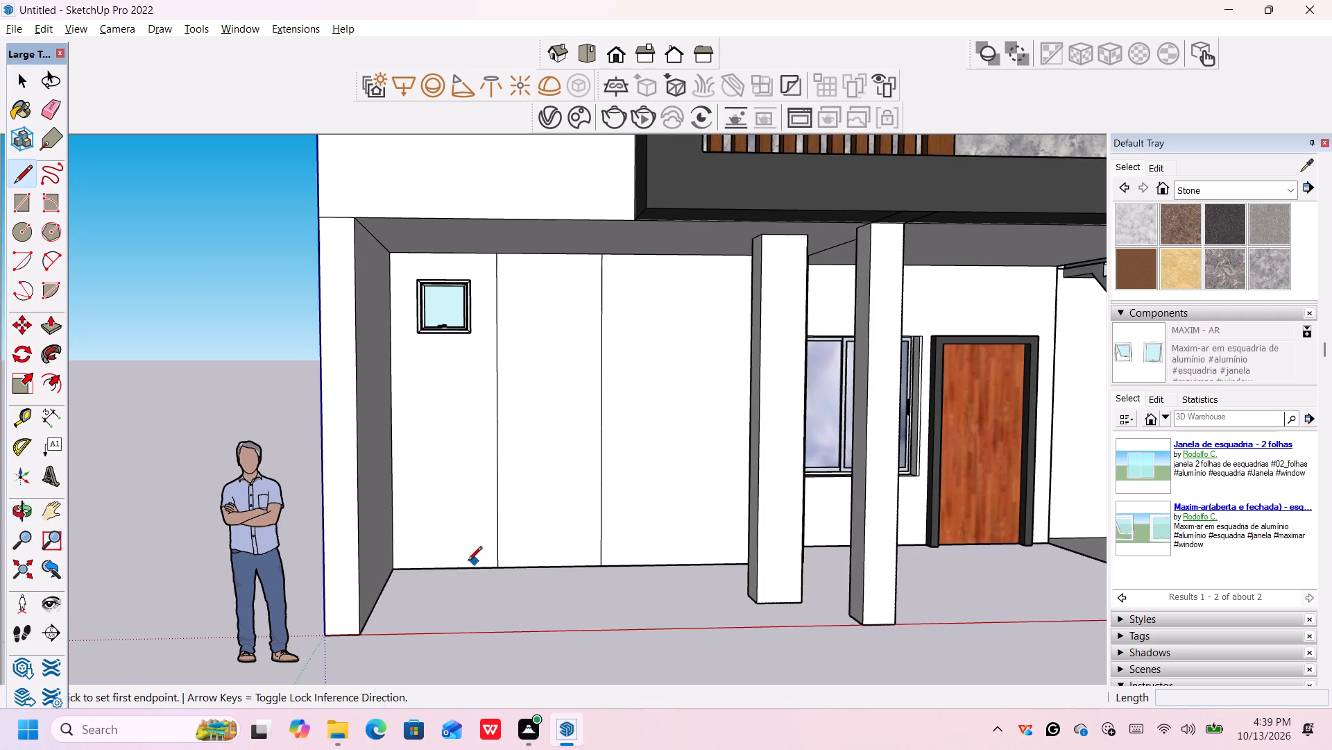
{"action": "left_click", "coordinate": [393, 566]}
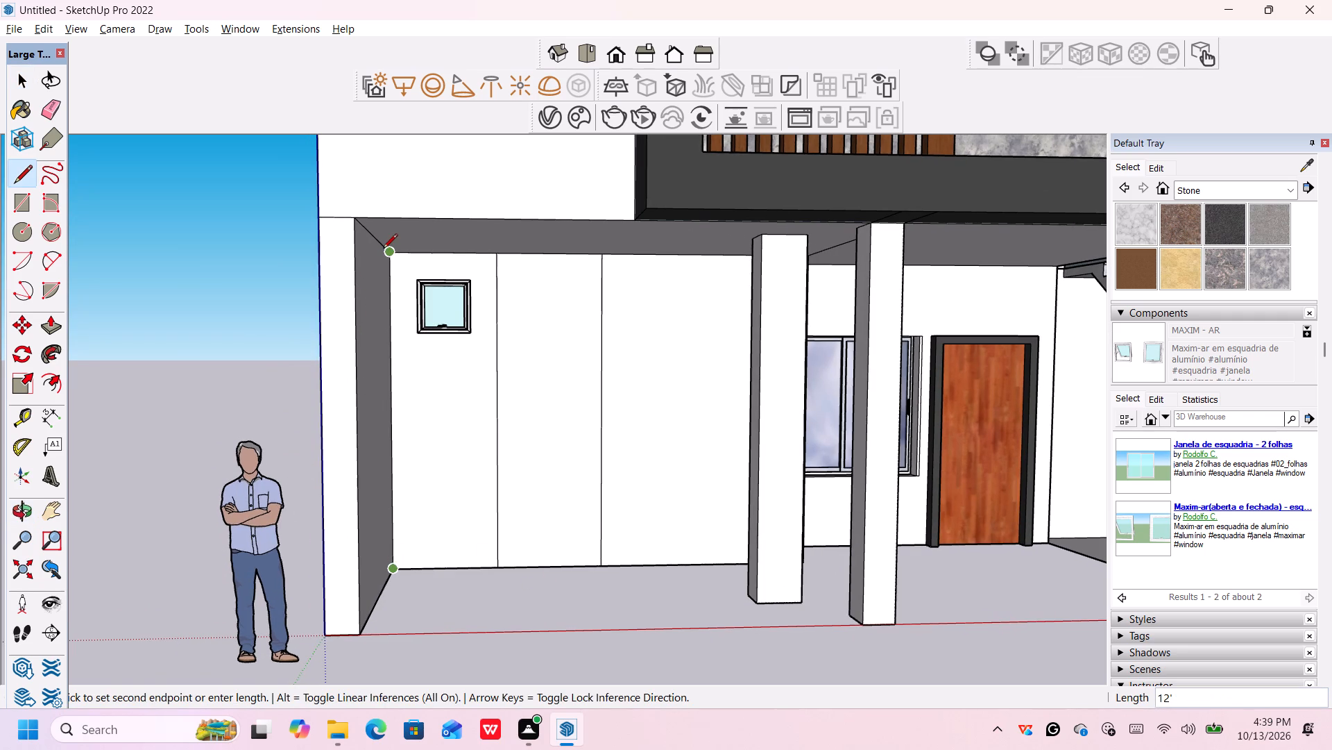
{"action": "left_click", "coordinate": [388, 253]}
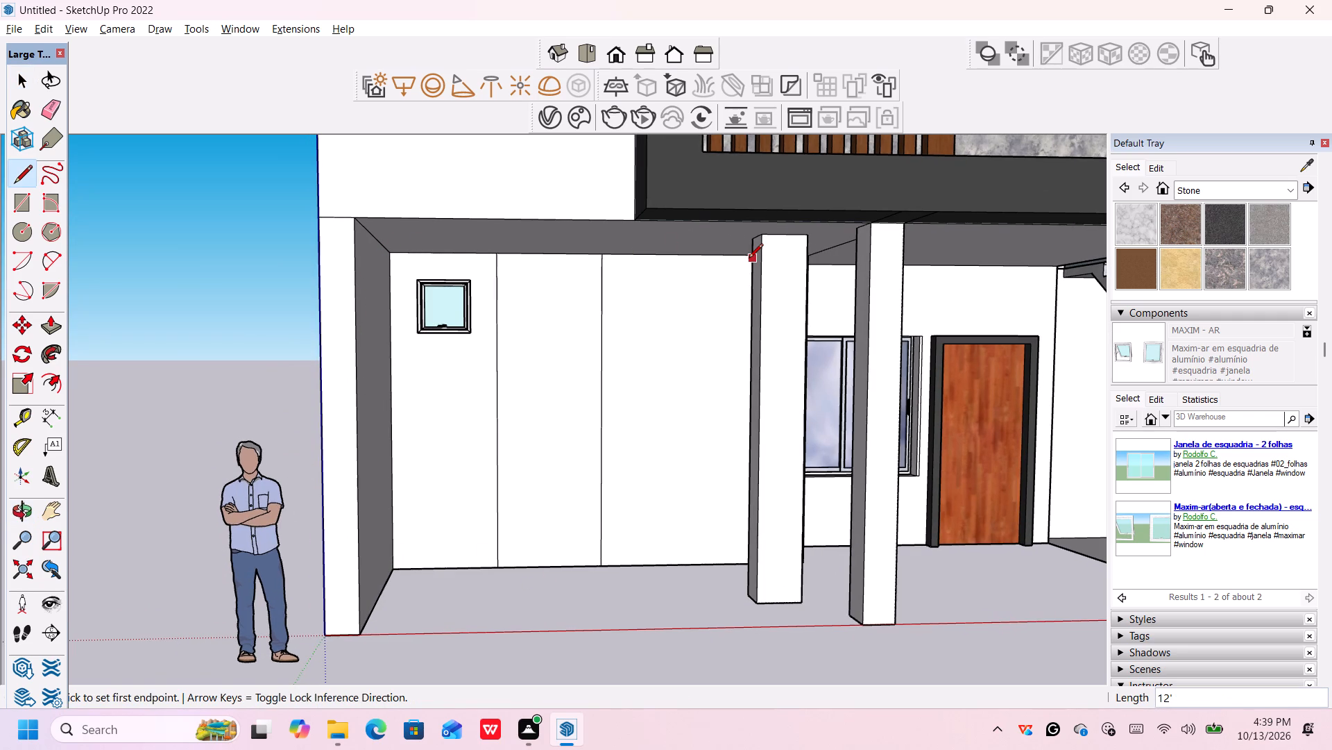
{"action": "left_click", "coordinate": [749, 259]}
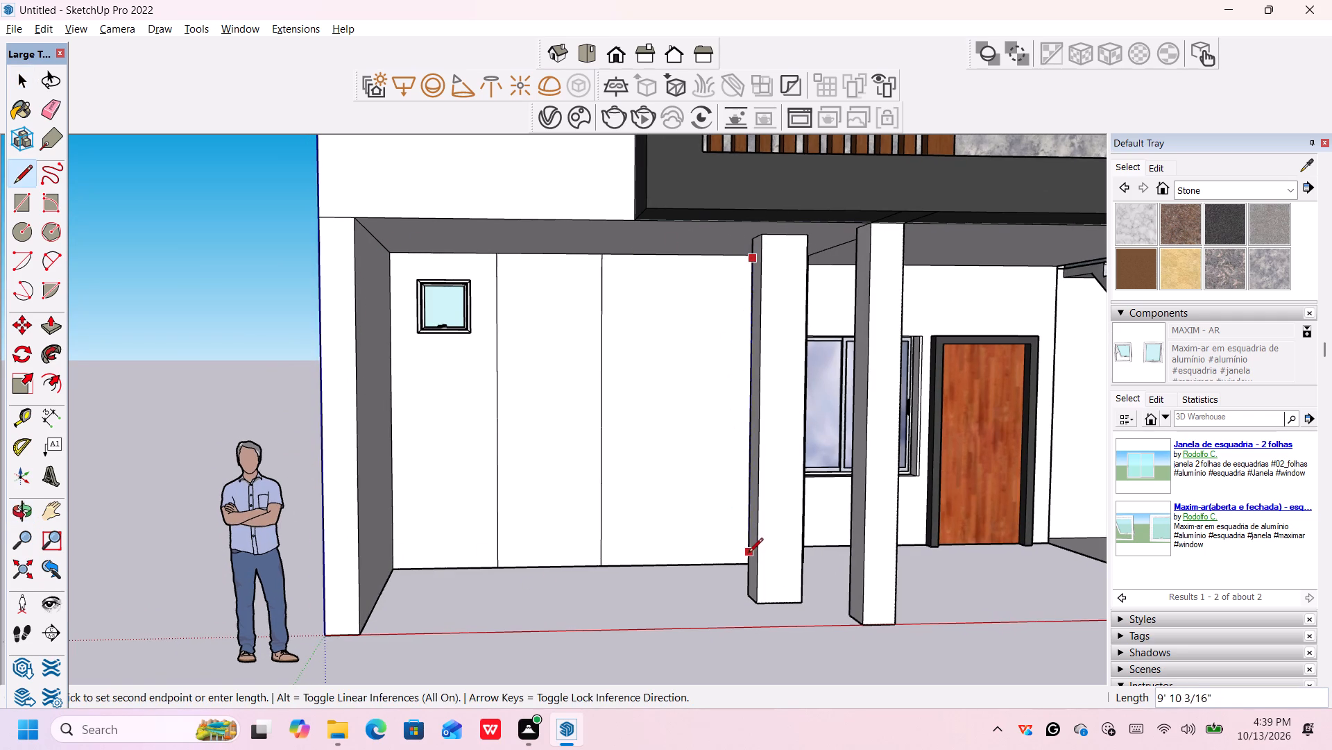
{"action": "left_click", "coordinate": [747, 562]}
{"action": "scroll", "coordinate": [706, 542], "scroll_direction": "up", "scroll_amount": 5}
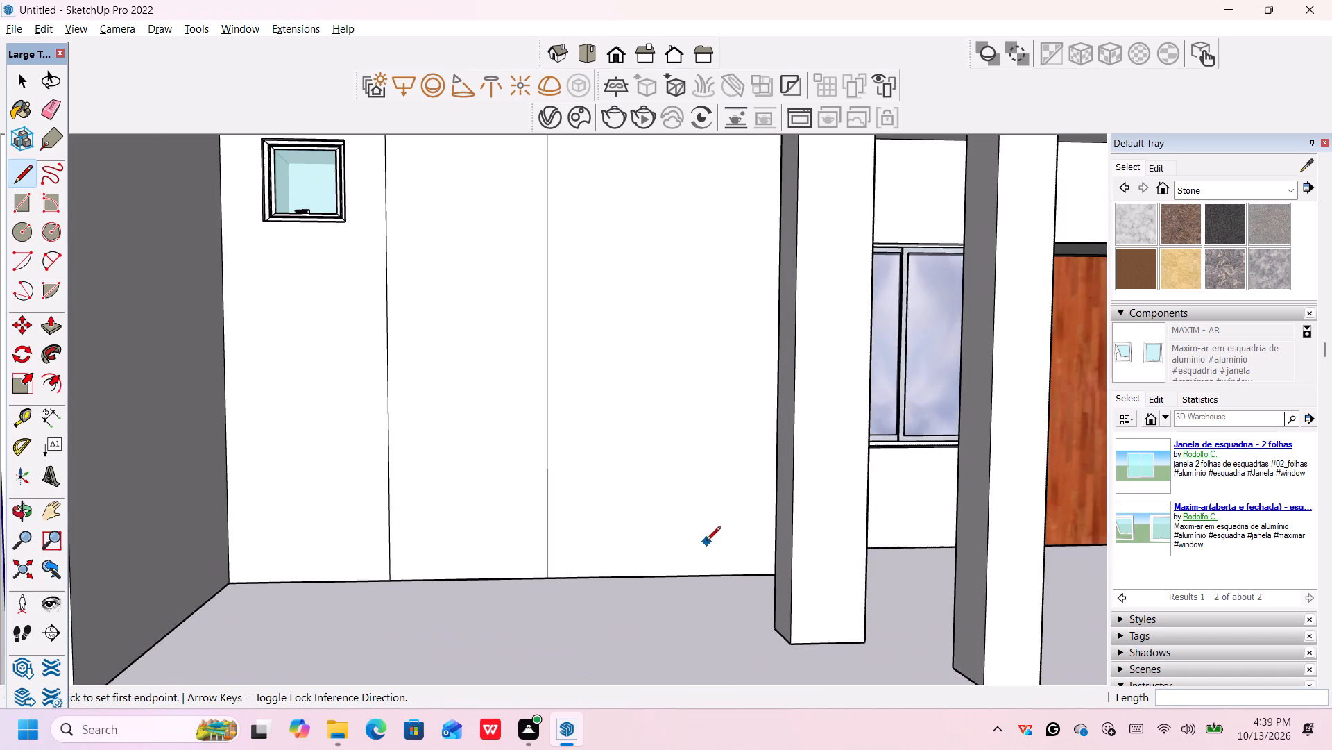
{"action": "middle_click_drag", "start_coordinate": [710, 544], "coordinate": [812, 611]}
{"action": "scroll", "coordinate": [814, 579], "scroll_direction": "down", "scroll_amount": 3}
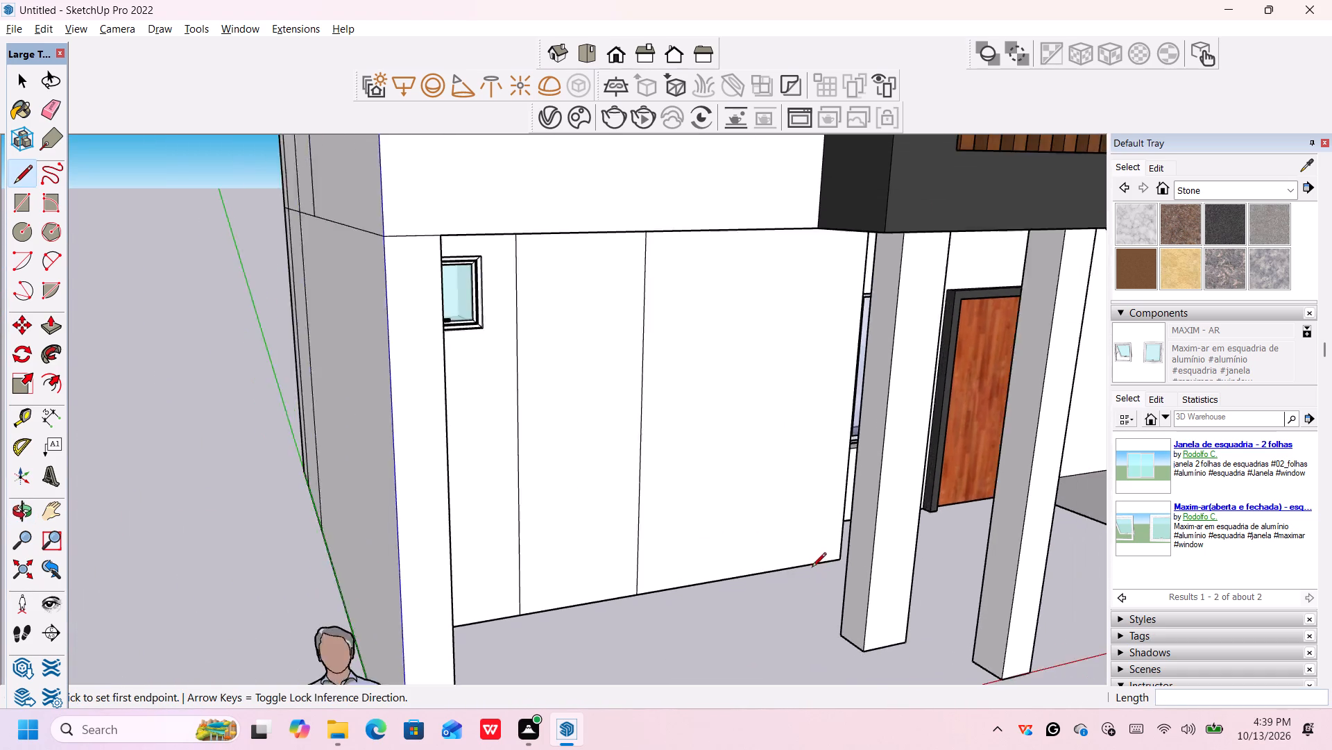
Examine the ground-floor carport's back wall with its panel lines and small window, close up and within the whole facade.
{"action": "scroll", "coordinate": [812, 568], "scroll_direction": "down", "scroll_amount": 1}
{"action": "scroll", "coordinate": [811, 565], "scroll_direction": "up", "scroll_amount": 5}
{"action": "middle_click_drag", "start_coordinate": [811, 565], "coordinate": [787, 510]}
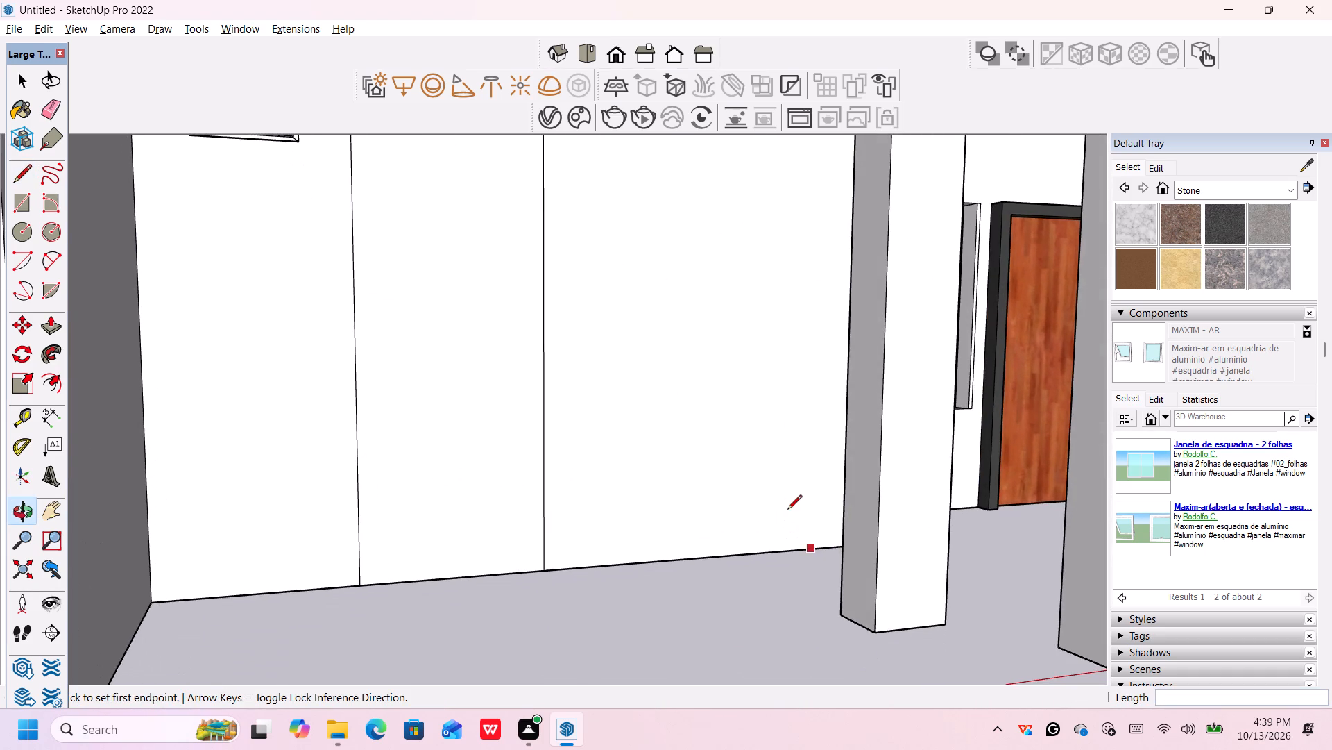
{"action": "scroll", "coordinate": [787, 510], "scroll_direction": "down", "scroll_amount": 7}
{"action": "middle_click_drag", "start_coordinate": [767, 522], "coordinate": [701, 506]}
{"action": "key", "text": "space"}
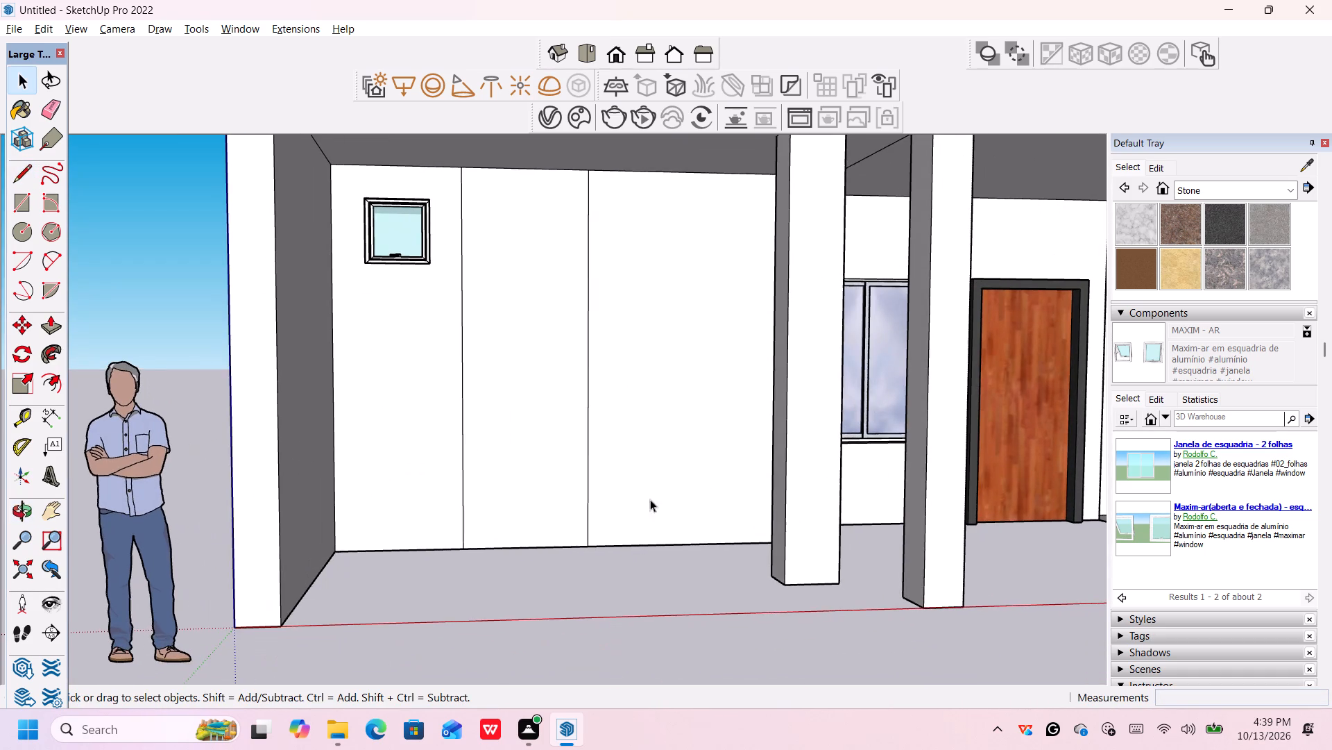
{"action": "scroll", "coordinate": [578, 494], "scroll_direction": "down", "scroll_amount": 9}
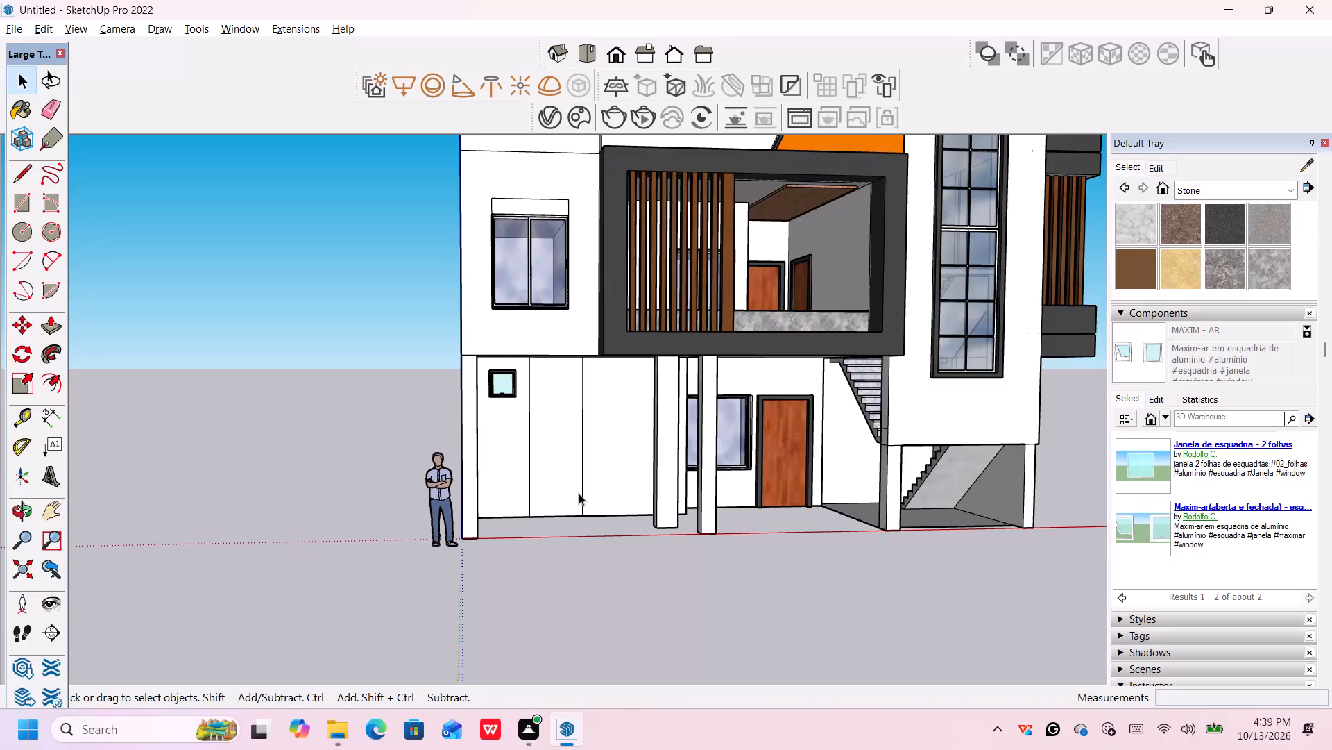
{"action": "scroll", "coordinate": [579, 494], "scroll_direction": "up", "scroll_amount": 1}
{"action": "middle_click_drag", "start_coordinate": [577, 493], "coordinate": [547, 475]}
{"action": "scroll", "coordinate": [545, 472], "scroll_direction": "up", "scroll_amount": 3}
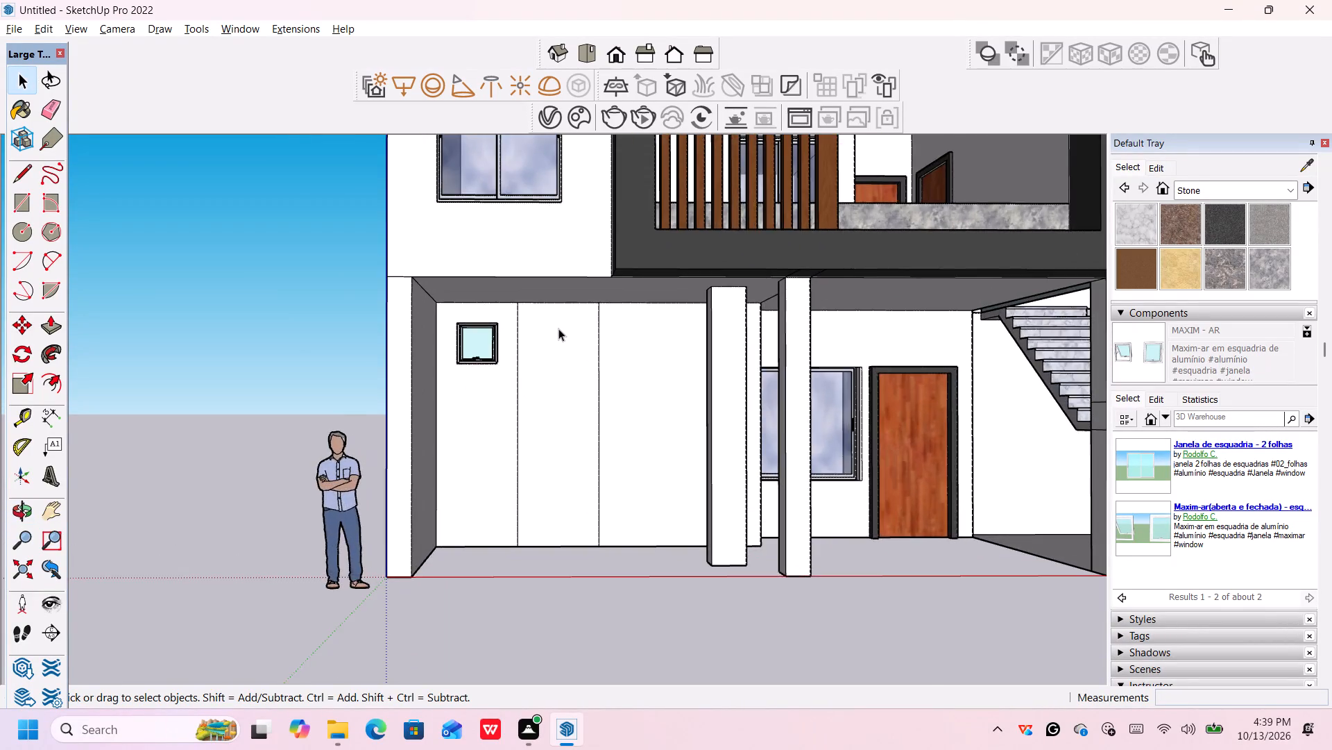
{"action": "scroll", "coordinate": [558, 325], "scroll_direction": "up", "scroll_amount": 3}
Place guides 1" below the carport back wall's top edge and 1" in from its corner edge beside the small window.
{"action": "key", "text": "t"}
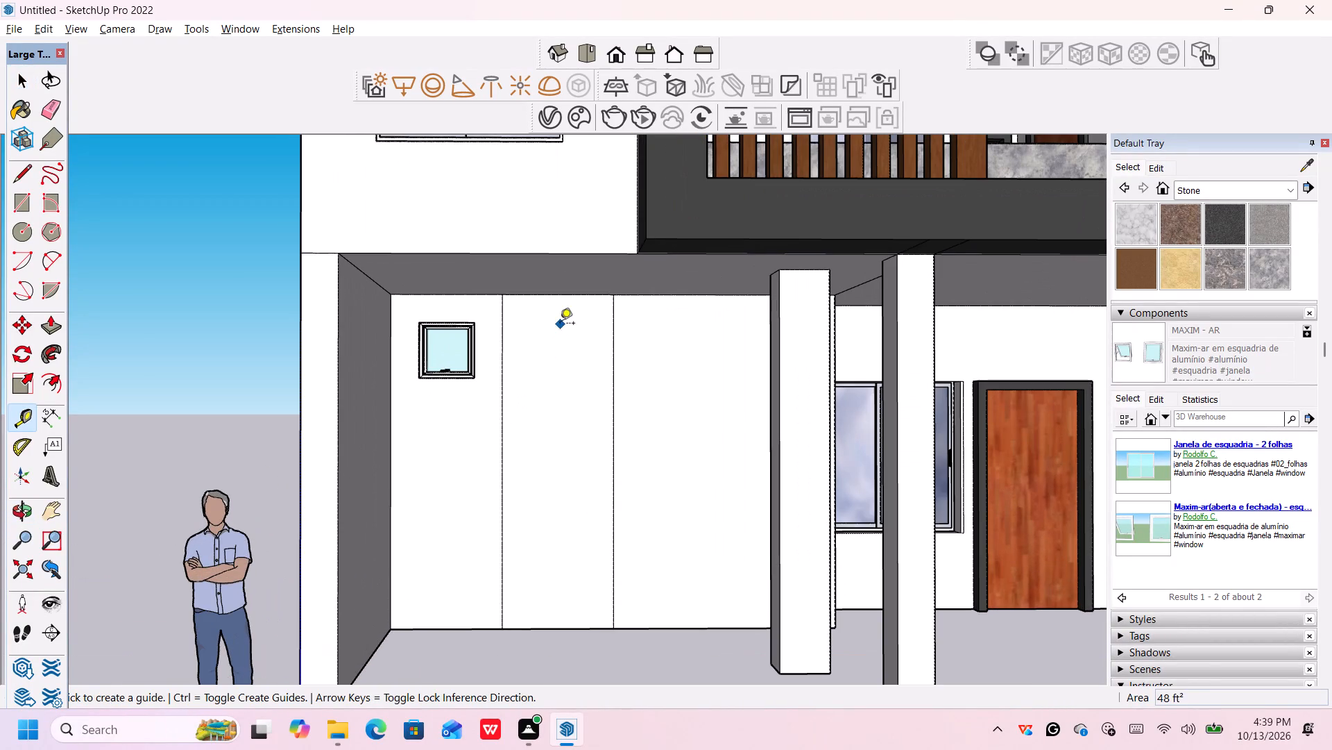
{"action": "scroll", "coordinate": [547, 297], "scroll_direction": "up", "scroll_amount": 3}
{"action": "left_click", "coordinate": [548, 297]}
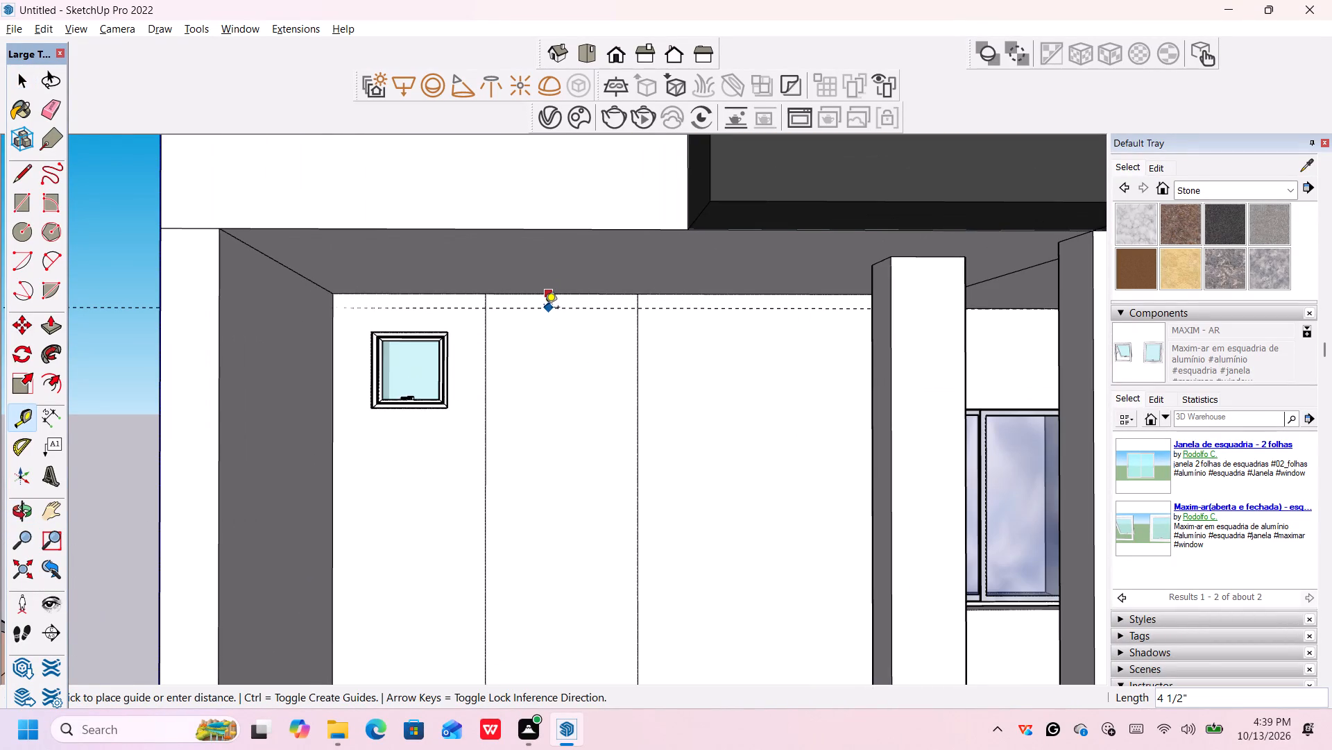
{"action": "key", "text": "1"}
{"action": "key", "text": "shift+quotedbl"}
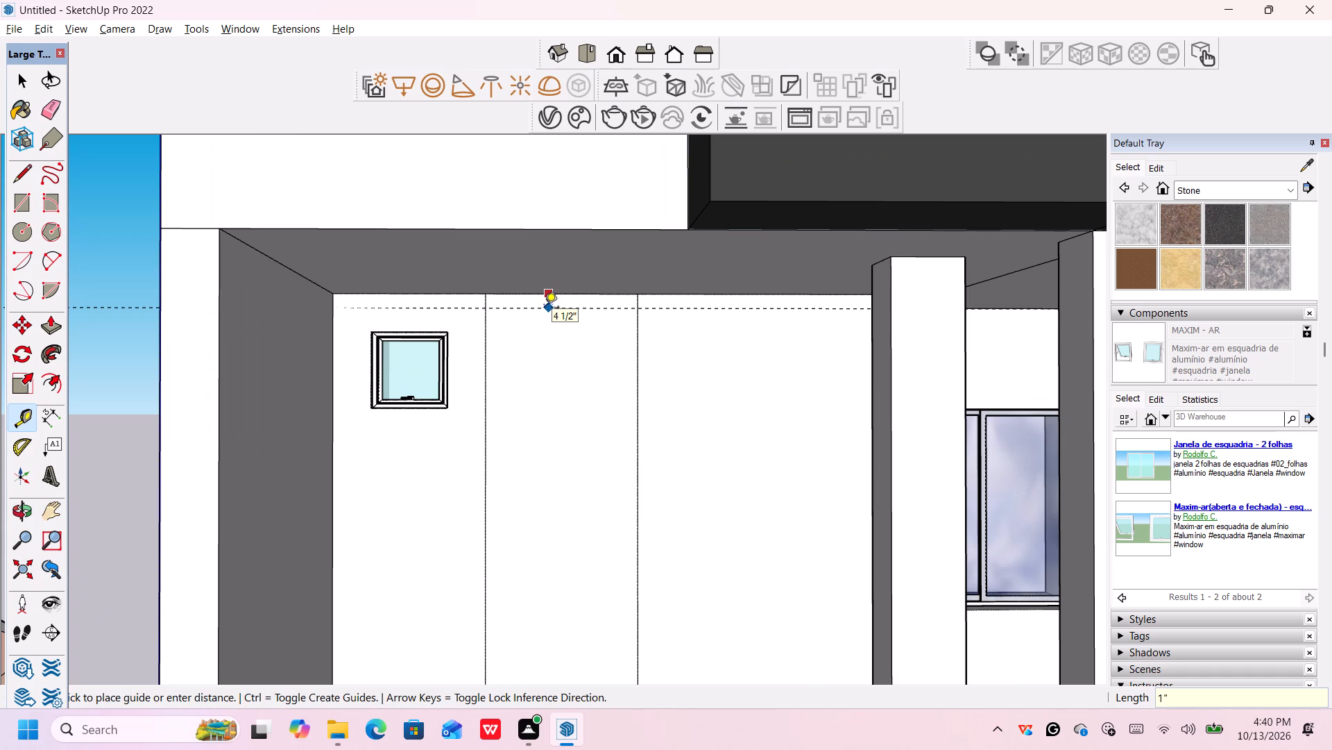
{"action": "key", "text": "Return"}
{"action": "scroll", "coordinate": [532, 326], "scroll_direction": "down", "scroll_amount": 4}
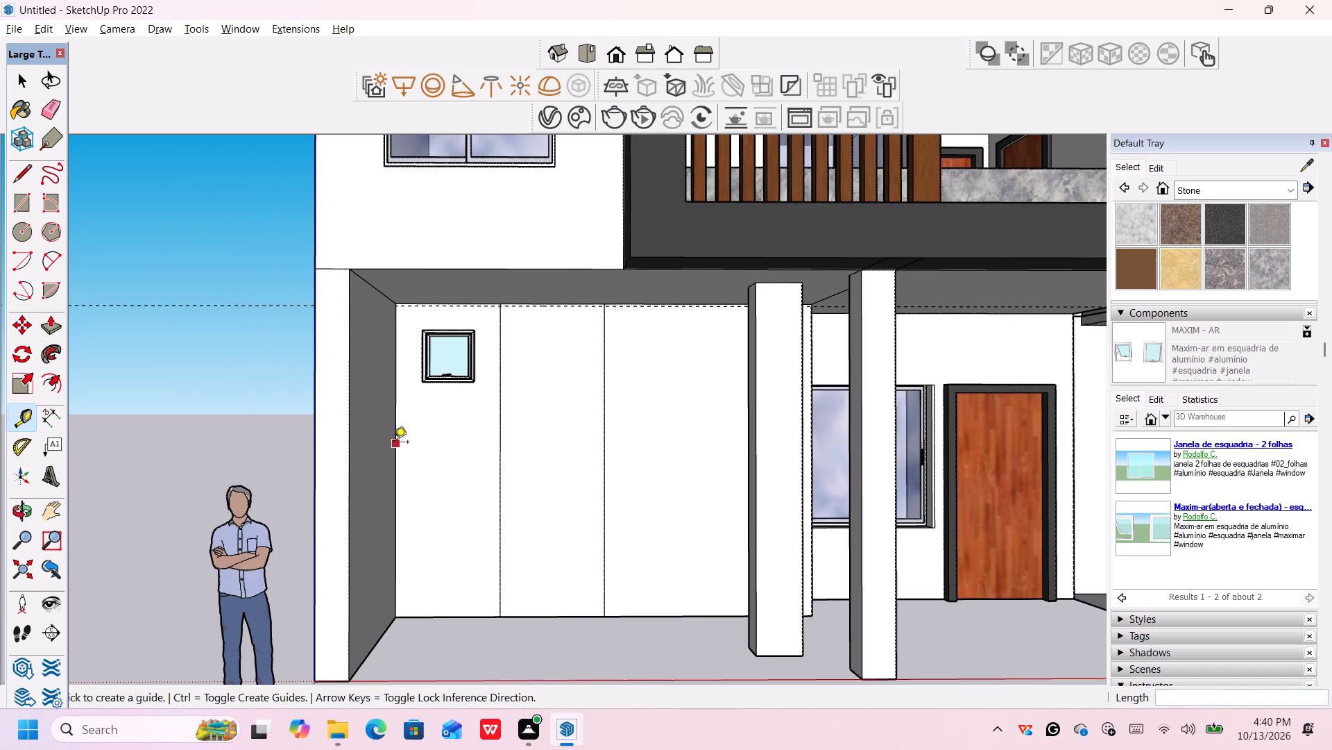
{"action": "left_click", "coordinate": [394, 442]}
{"action": "type", "text": "1\""}
{"action": "key", "text": "Return"}
Place vertical guides 1" from each of the wall's two panel lines, on the side away from the small window.
{"action": "scroll", "coordinate": [471, 415], "scroll_direction": "up", "scroll_amount": 1}
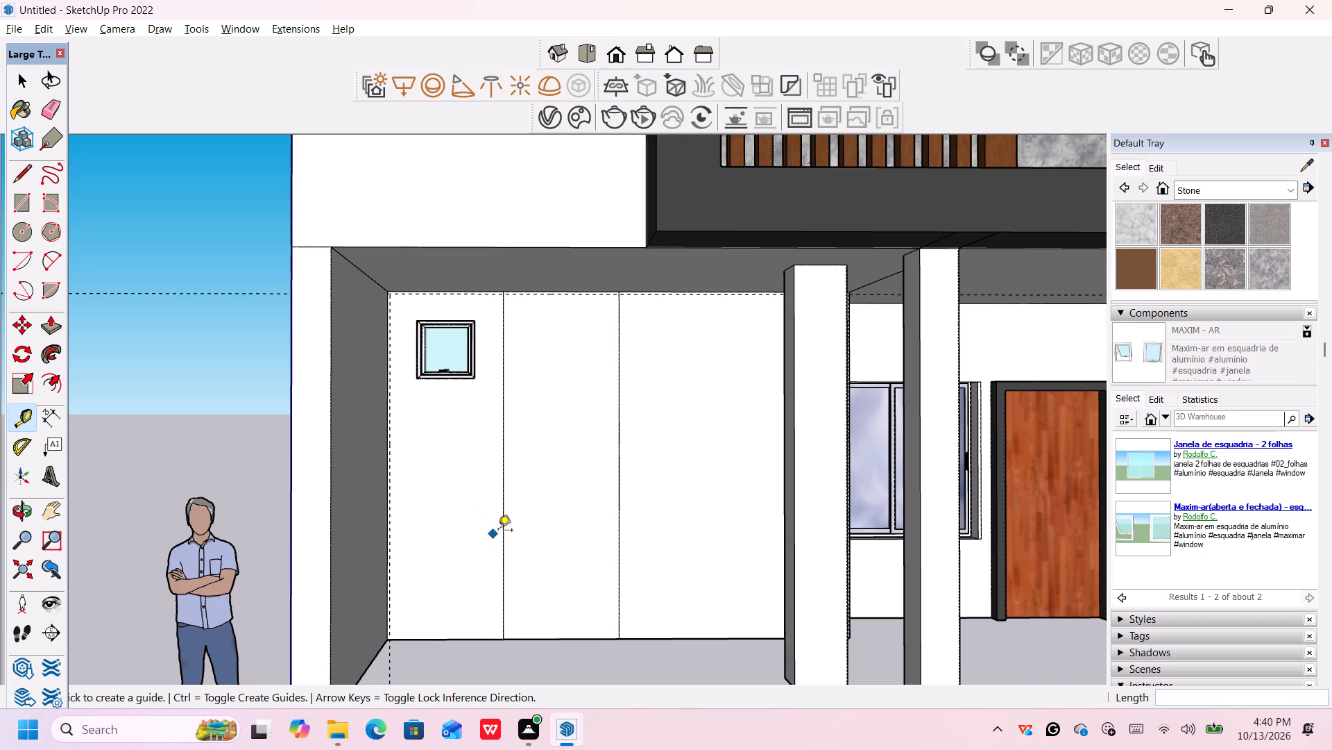
{"action": "left_click", "coordinate": [503, 492]}
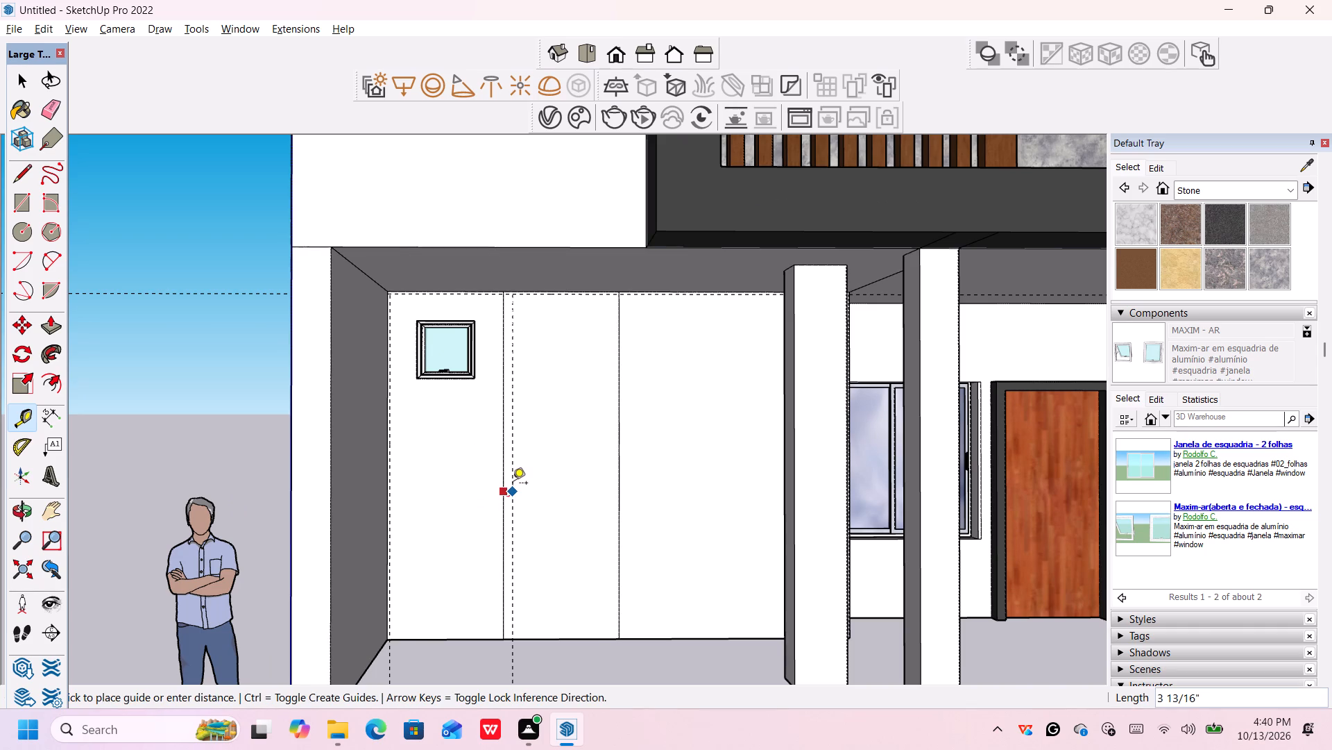
{"action": "key", "text": "1"}
{"action": "key", "text": "shift+quotedbl"}
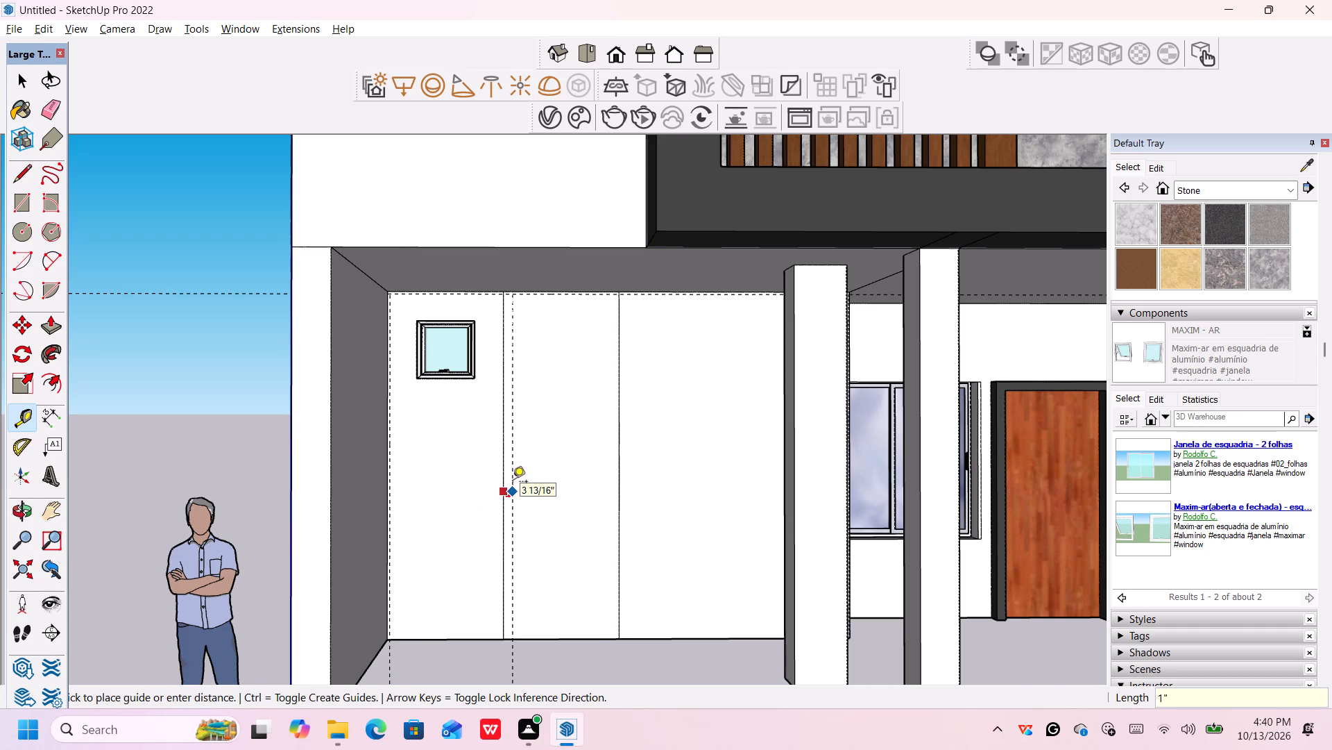
{"action": "key", "text": "Return"}
{"action": "left_click", "coordinate": [619, 458]}
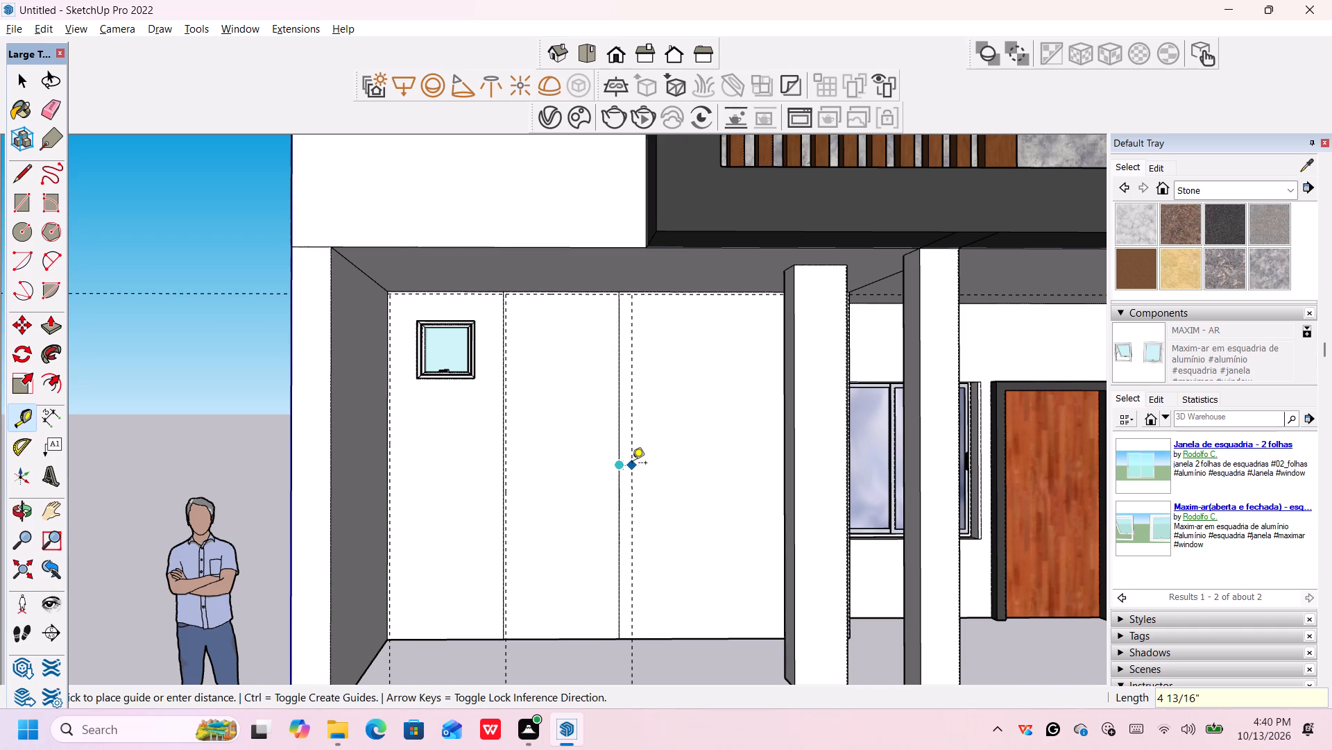
{"action": "type", "text": "1\""}
{"action": "key", "text": "Return"}
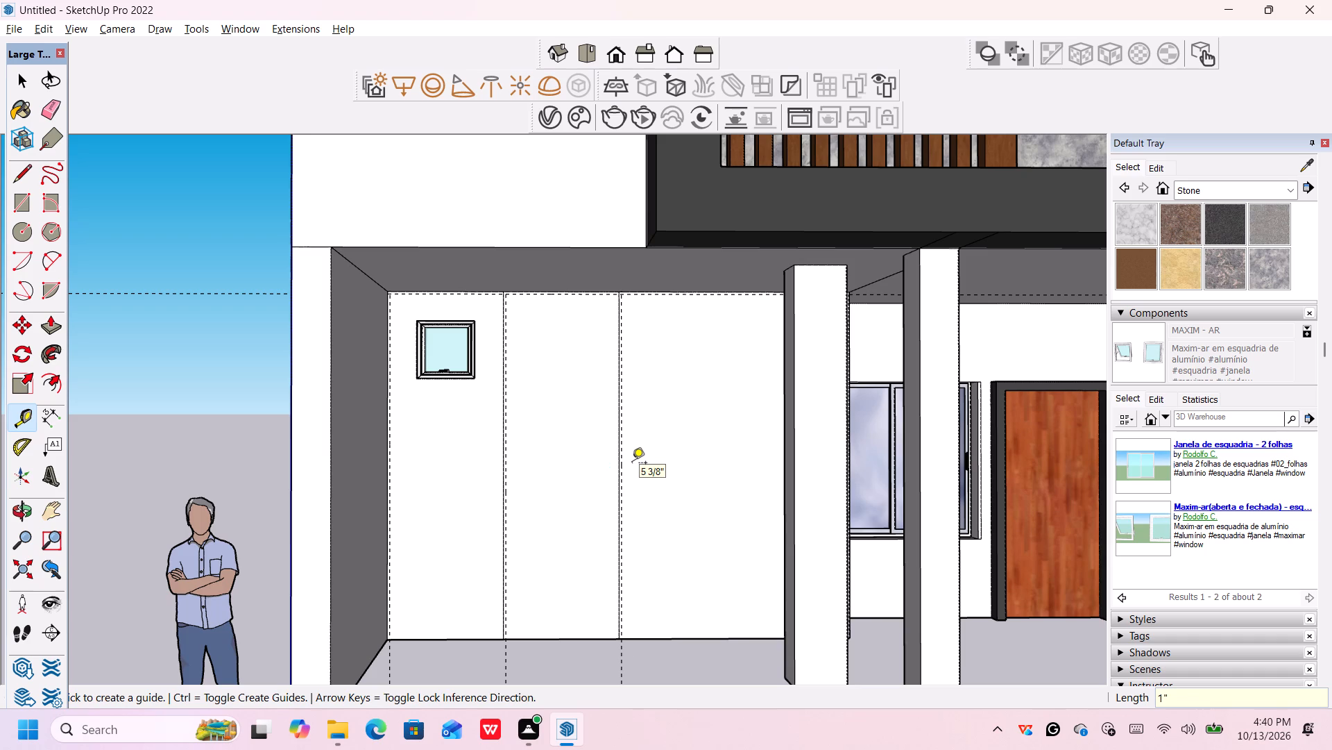
{"action": "key", "text": "space"}
Draw an 11' 11" vertical line down the guide at the small-window corner, from the top guide to the wall's floor edge.
{"action": "scroll", "coordinate": [637, 460], "scroll_direction": "down", "scroll_amount": 3}
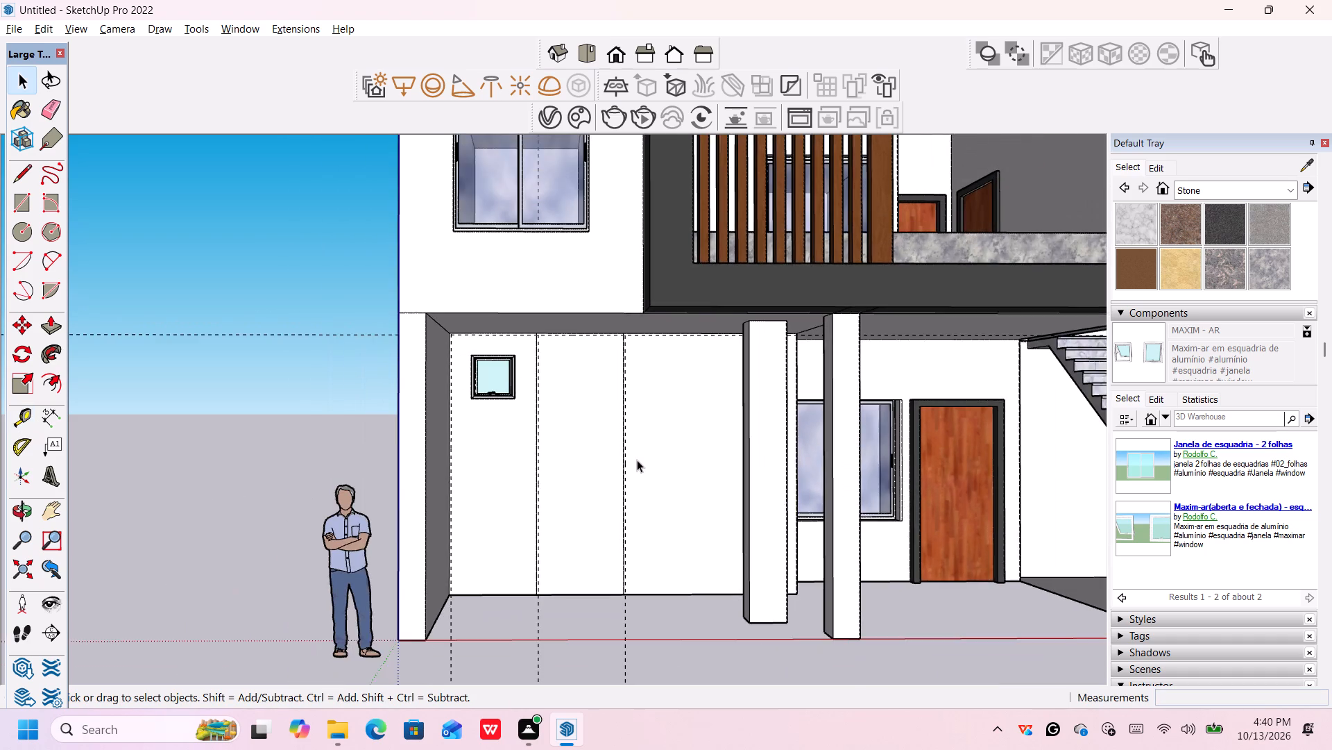
{"action": "scroll", "coordinate": [610, 451], "scroll_direction": "up", "scroll_amount": 1}
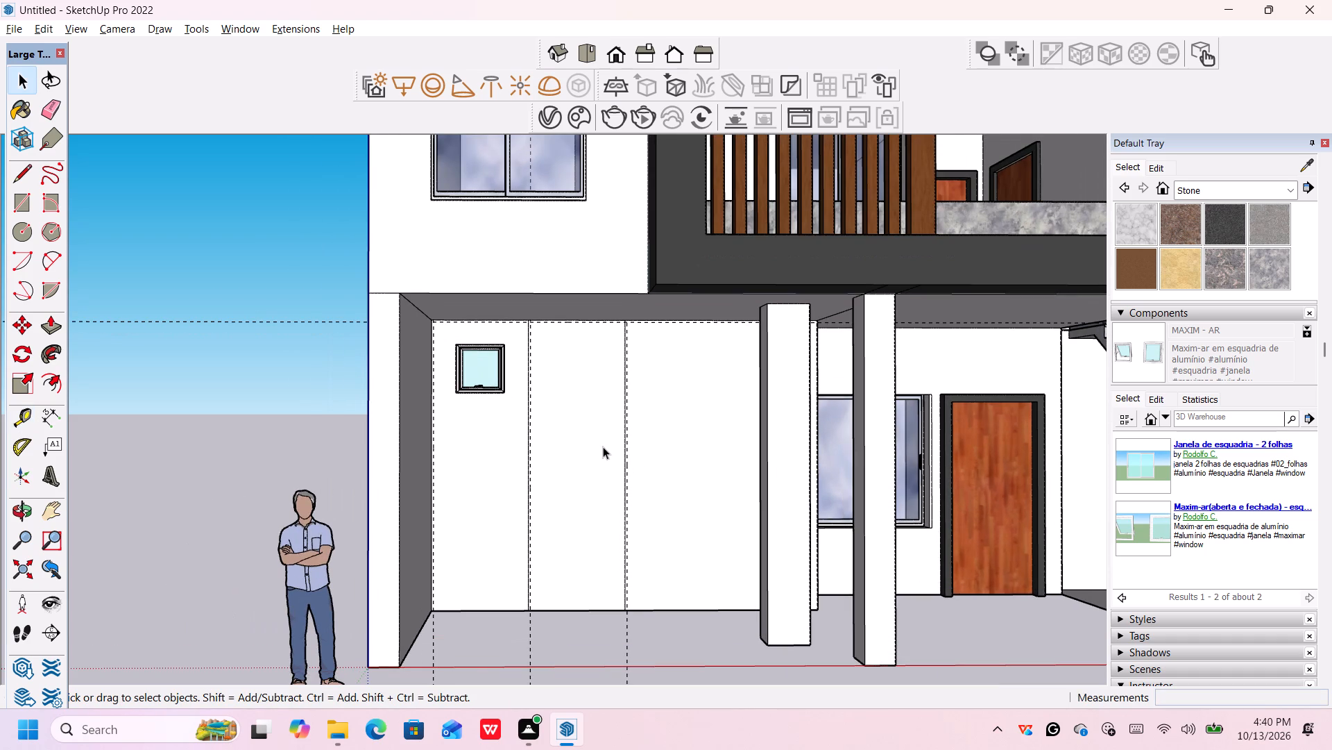
{"action": "key", "text": "l"}
{"action": "scroll", "coordinate": [434, 321], "scroll_direction": "up", "scroll_amount": 3}
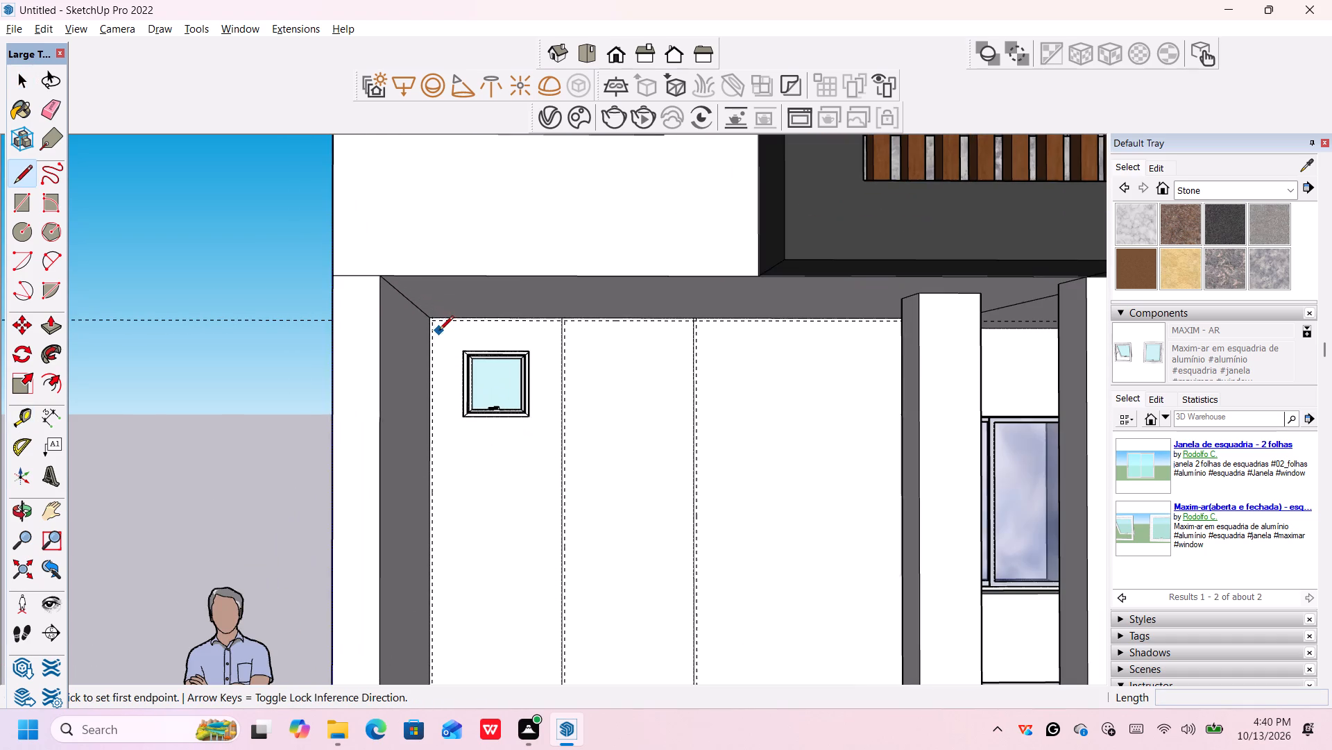
{"action": "scroll", "coordinate": [433, 322], "scroll_direction": "up", "scroll_amount": 3}
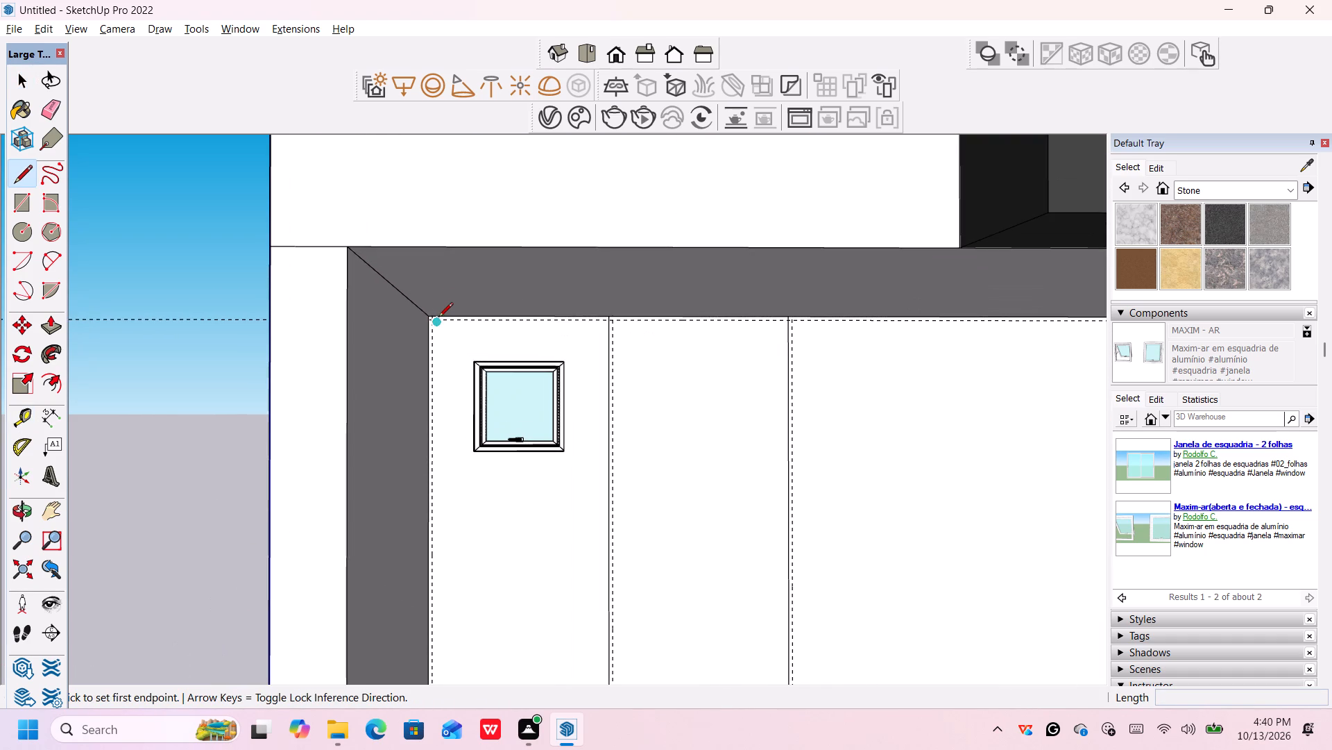
{"action": "scroll", "coordinate": [434, 322], "scroll_direction": "up", "scroll_amount": 1}
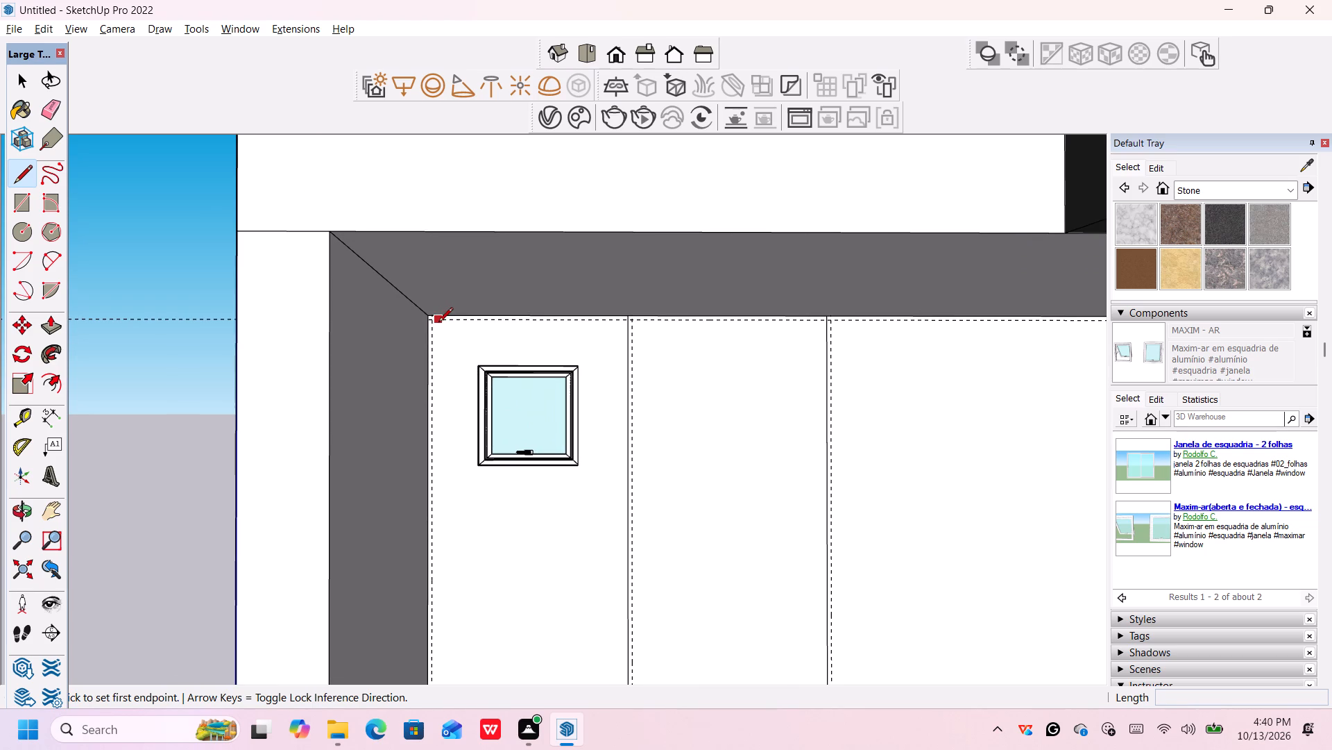
{"action": "scroll", "coordinate": [435, 334], "scroll_direction": "up", "scroll_amount": 7}
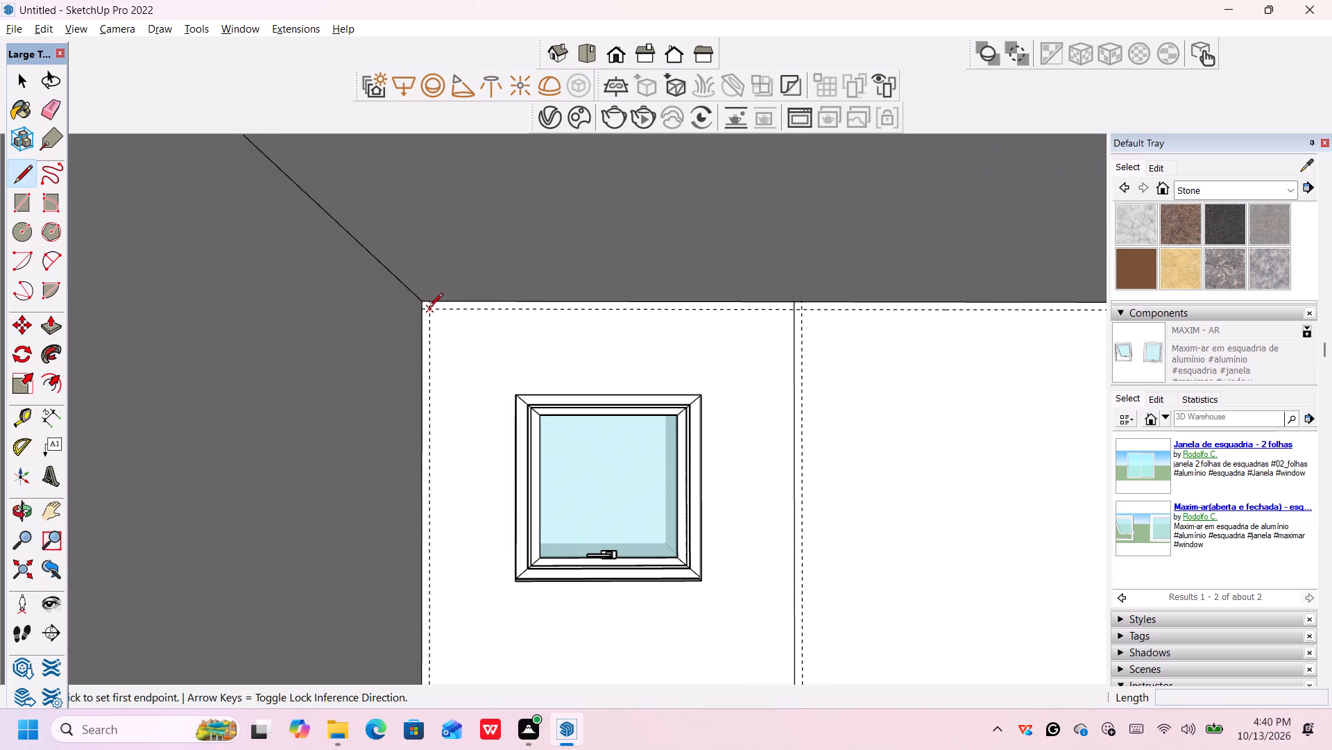
{"action": "scroll", "coordinate": [426, 305], "scroll_direction": "up", "scroll_amount": 3}
{"action": "left_click", "coordinate": [432, 311]}
{"action": "scroll", "coordinate": [425, 392], "scroll_direction": "down", "scroll_amount": 2}
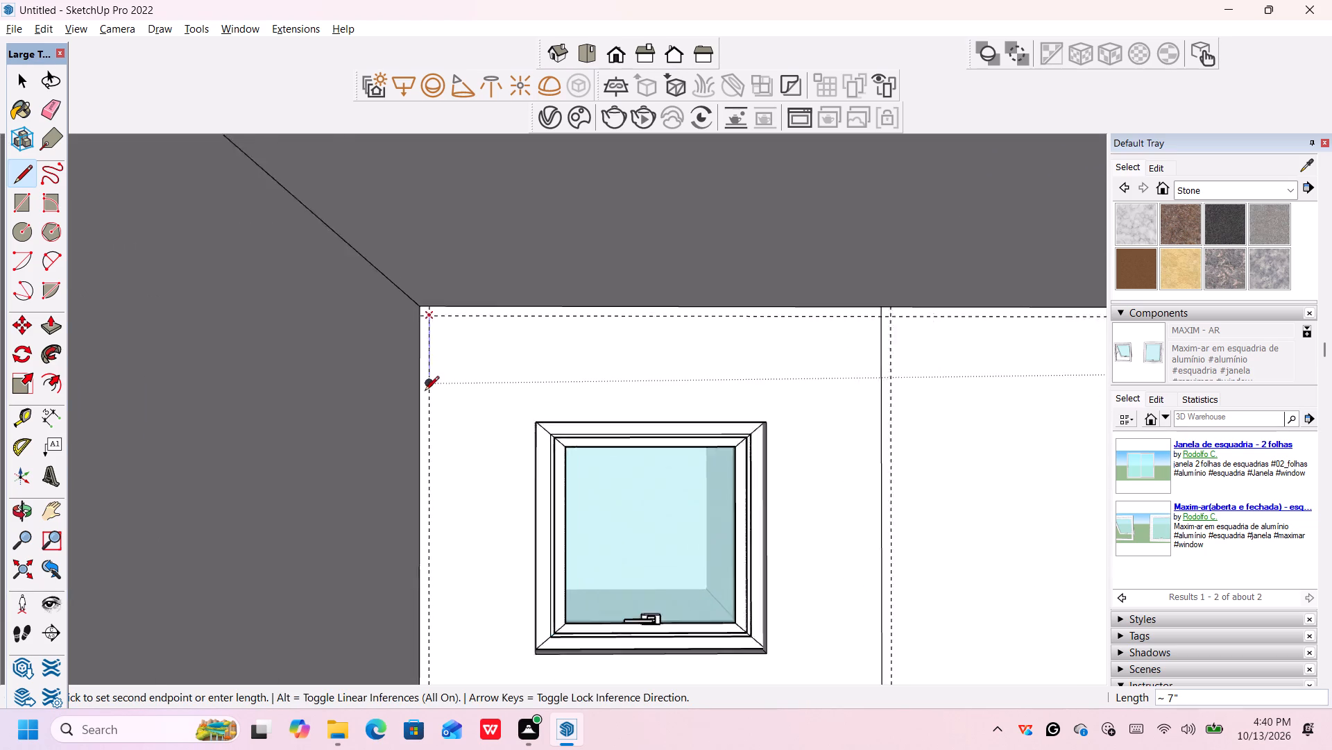
{"action": "scroll", "coordinate": [425, 392], "scroll_direction": "down", "scroll_amount": 20}
{"action": "scroll", "coordinate": [425, 392], "scroll_direction": "down", "scroll_amount": 13}
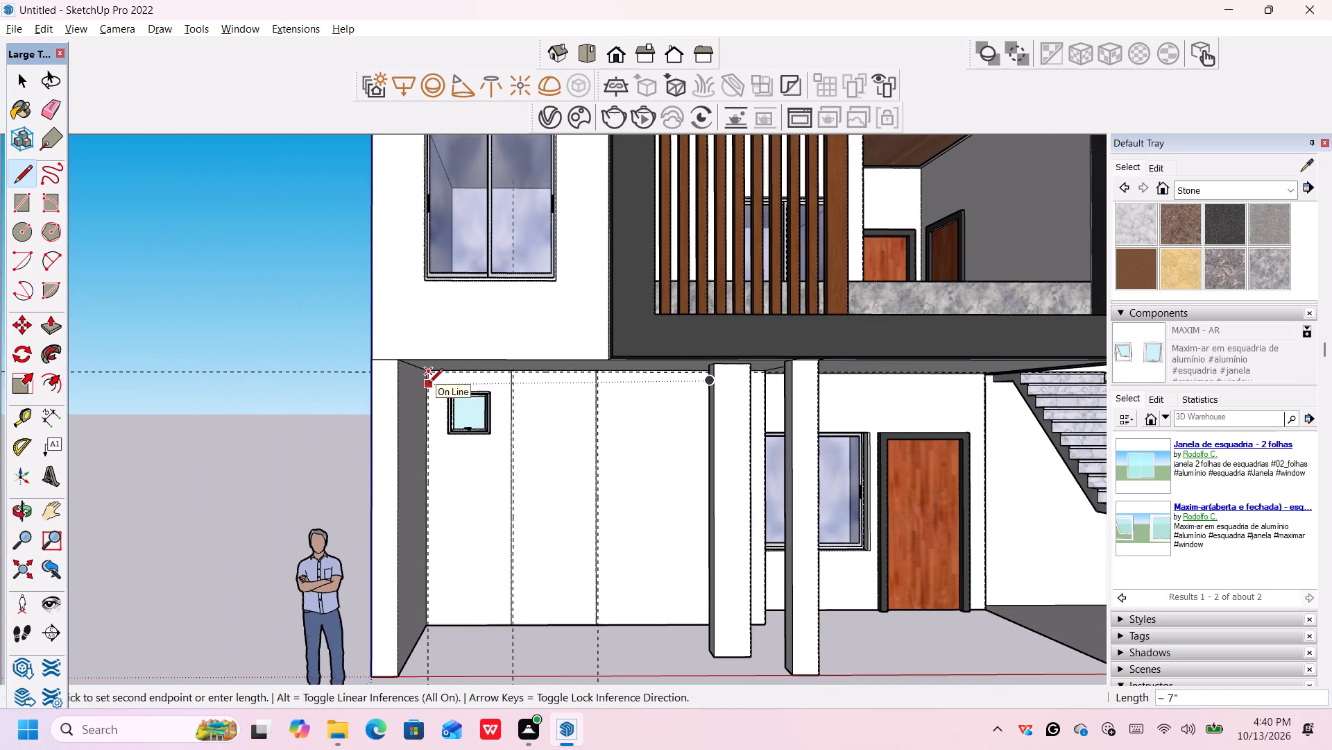
{"action": "scroll", "coordinate": [436, 618], "scroll_direction": "up", "scroll_amount": 1}
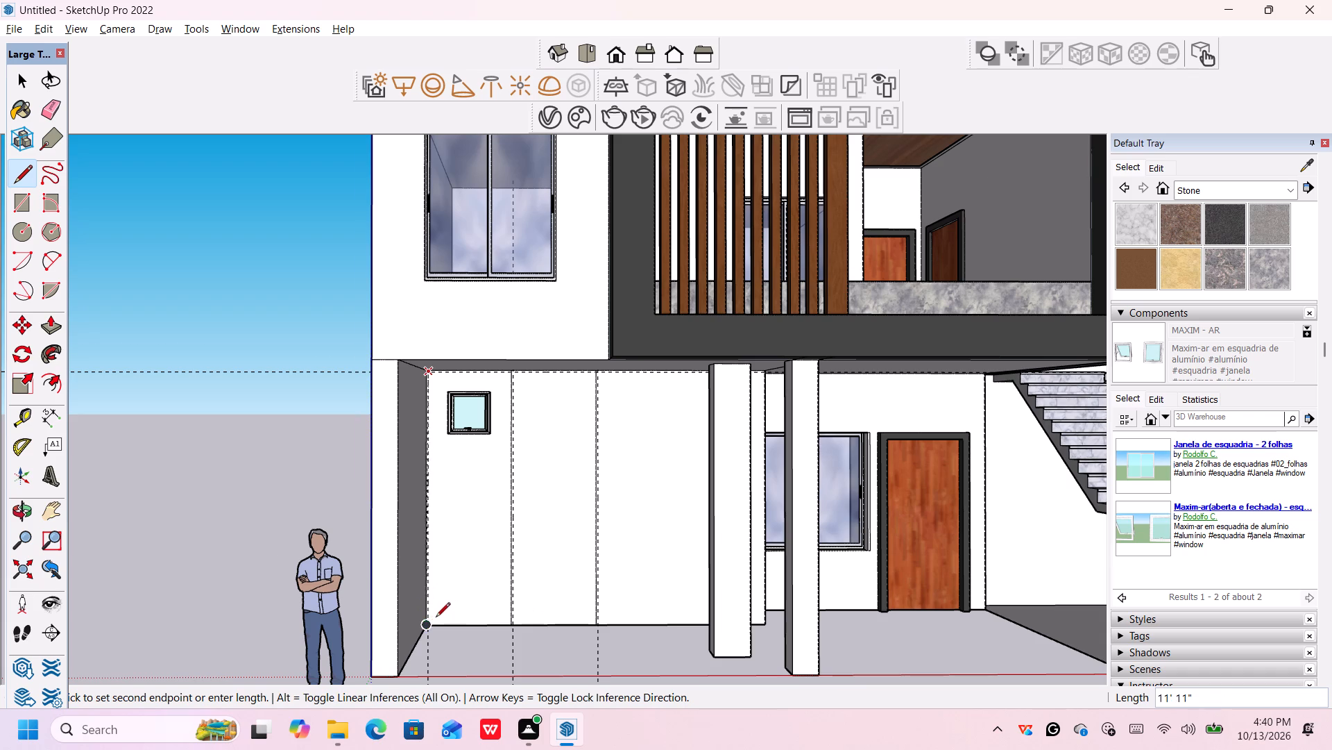
{"action": "scroll", "coordinate": [436, 618], "scroll_direction": "up", "scroll_amount": 11}
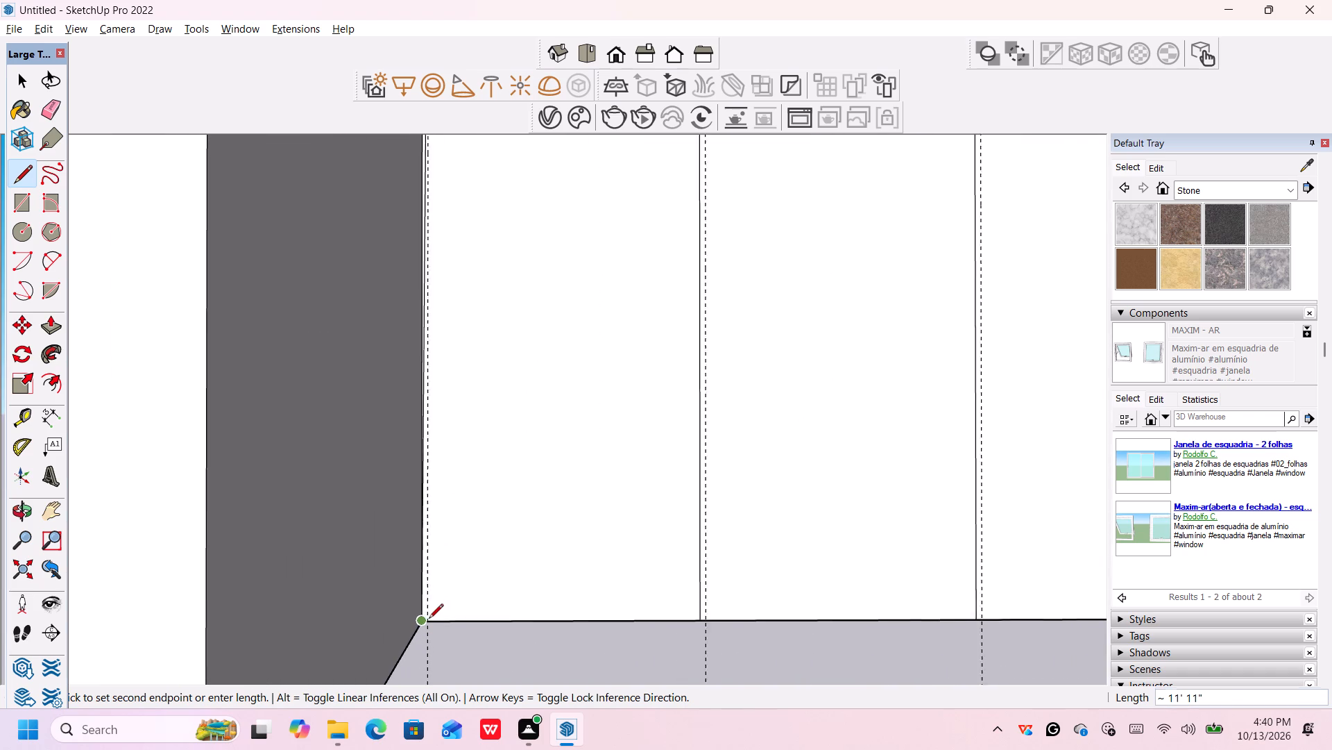
{"action": "scroll", "coordinate": [429, 619], "scroll_direction": "up", "scroll_amount": 1}
{"action": "left_click", "coordinate": [432, 619]}
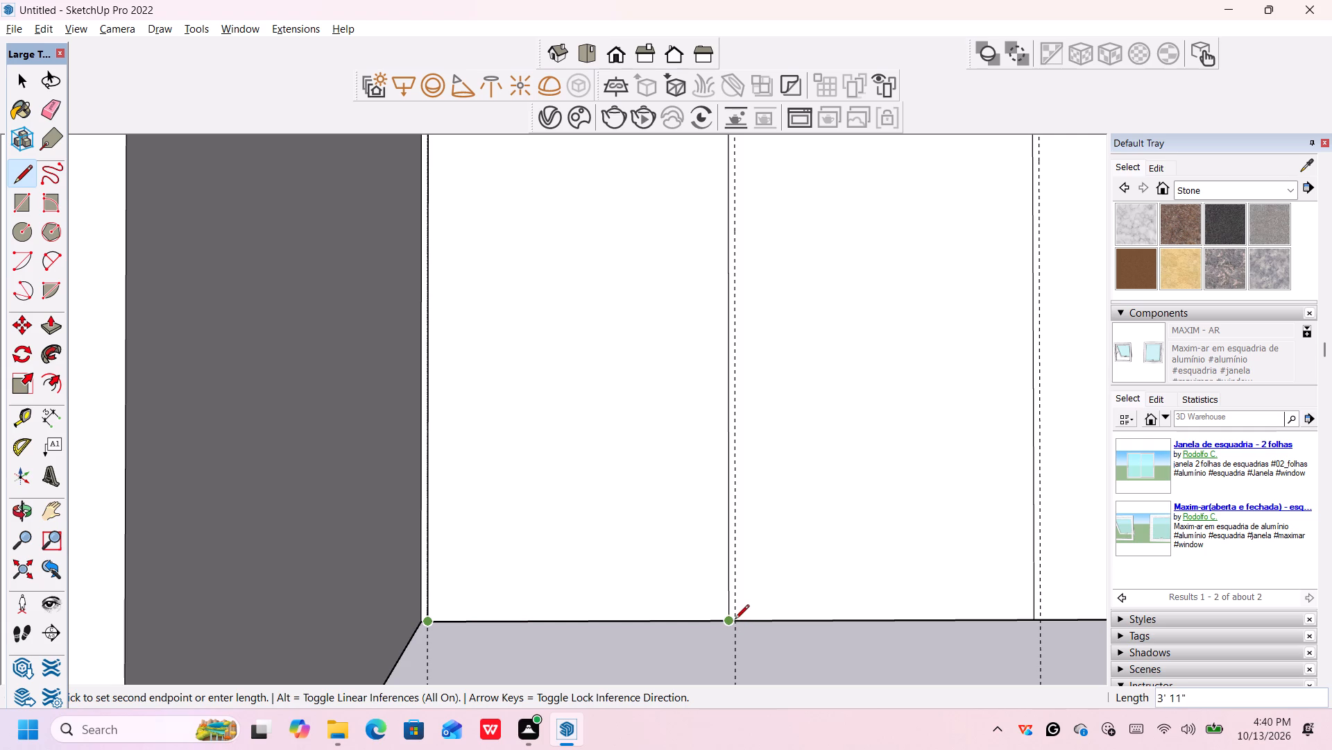
Draw a 4' line along the floor edge to the first panel line's guide and an 11' 11" vertical line up to the top guide.
{"action": "scroll", "coordinate": [736, 619], "scroll_direction": "up", "scroll_amount": 4}
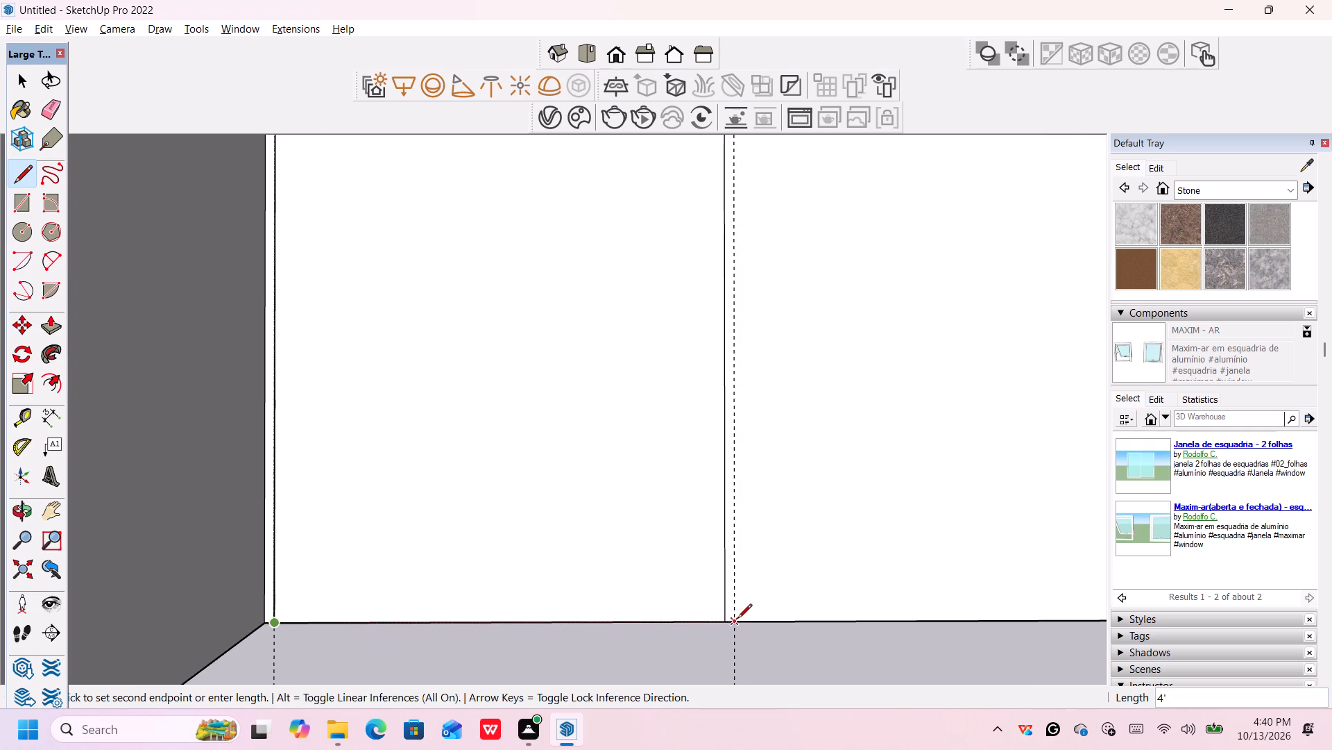
{"action": "left_click", "coordinate": [737, 620]}
{"action": "scroll", "coordinate": [744, 503], "scroll_direction": "down", "scroll_amount": 1}
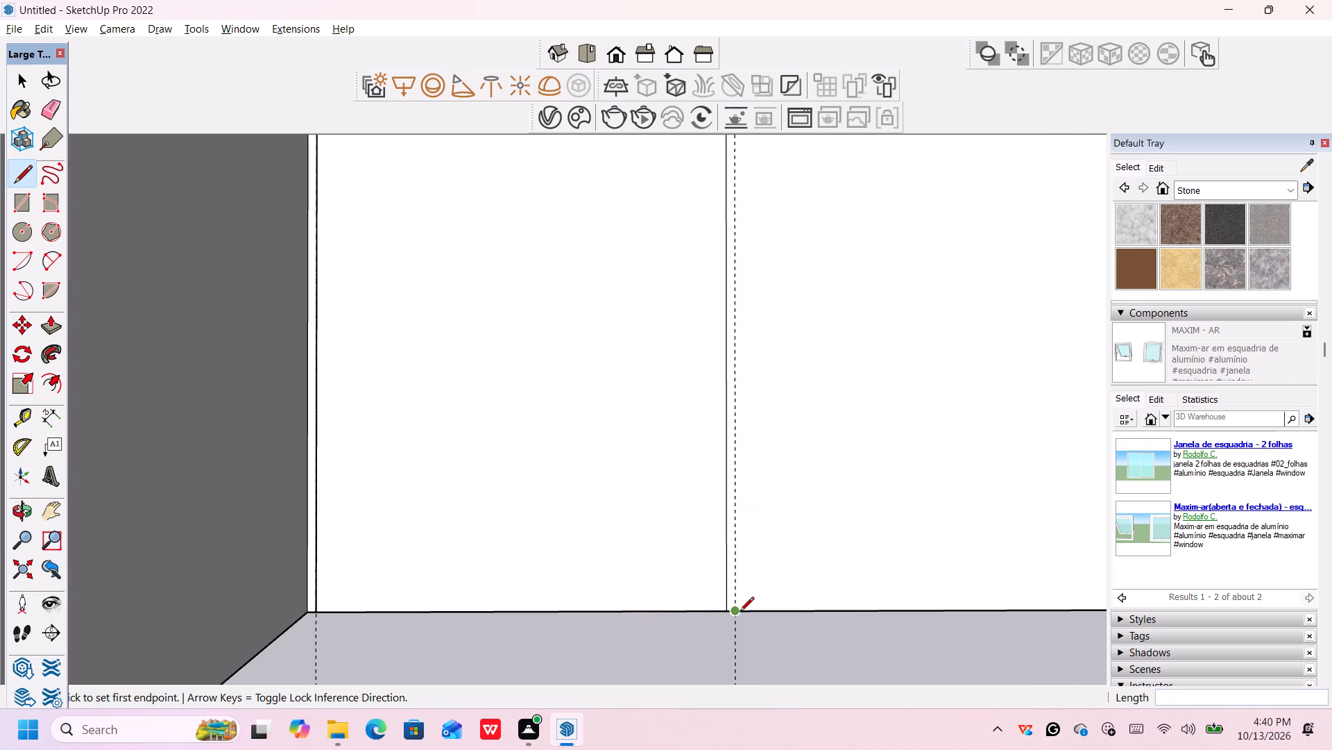
{"action": "left_click", "coordinate": [738, 612]}
{"action": "scroll", "coordinate": [753, 482], "scroll_direction": "down", "scroll_amount": 6}
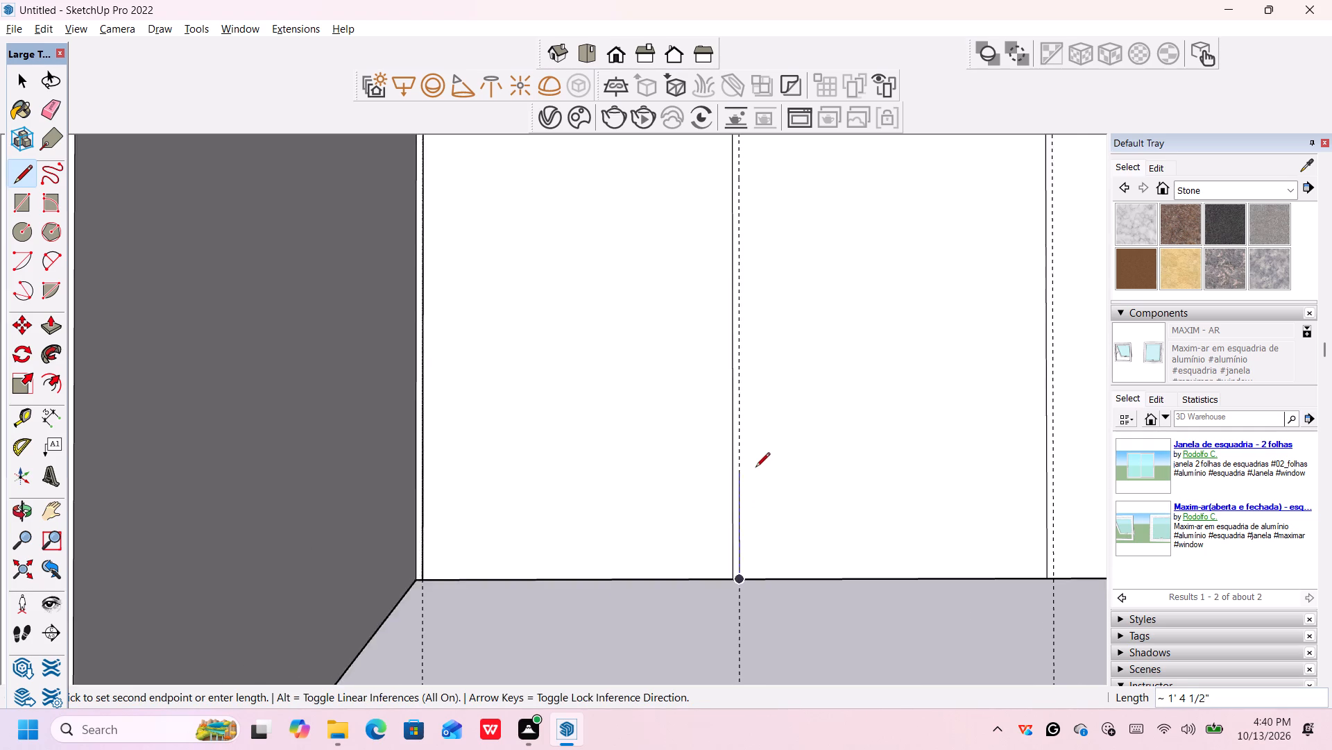
{"action": "scroll", "coordinate": [760, 460], "scroll_direction": "down", "scroll_amount": 5}
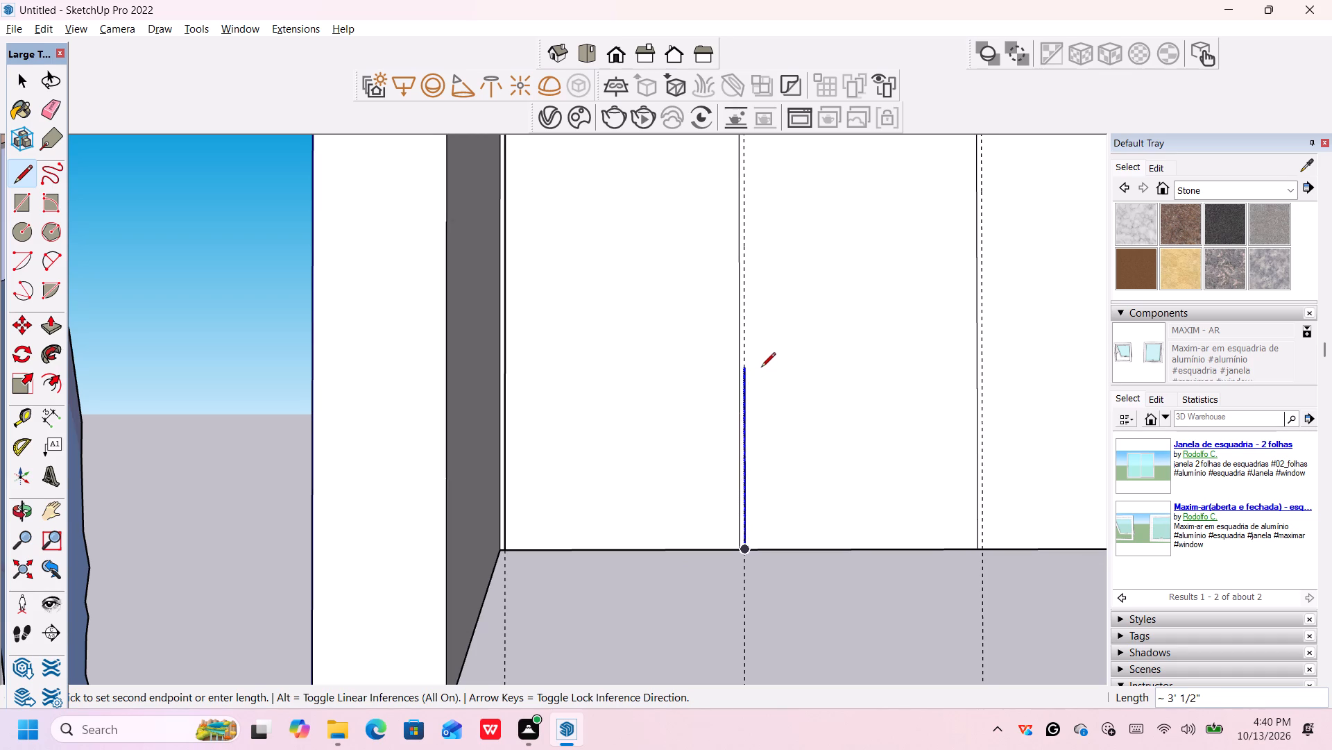
{"action": "middle_click_drag", "start_coordinate": [761, 370], "coordinate": [735, 633], "text": "shift"}
{"action": "scroll", "coordinate": [737, 308], "scroll_direction": "down", "scroll_amount": 3}
{"action": "middle_click_drag", "start_coordinate": [734, 321], "coordinate": [735, 326]}
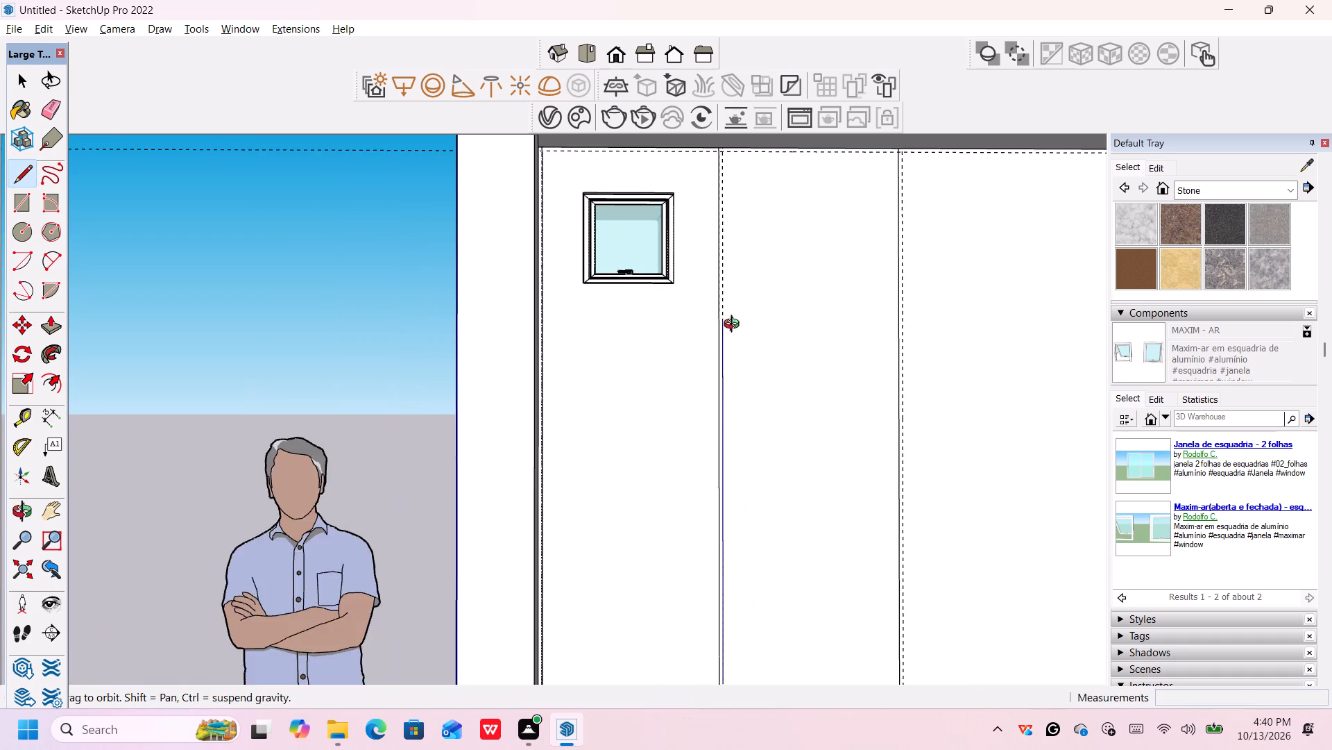
{"action": "middle_click_drag", "start_coordinate": [735, 326], "coordinate": [735, 365]}
{"action": "scroll", "coordinate": [734, 193], "scroll_direction": "up", "scroll_amount": 2}
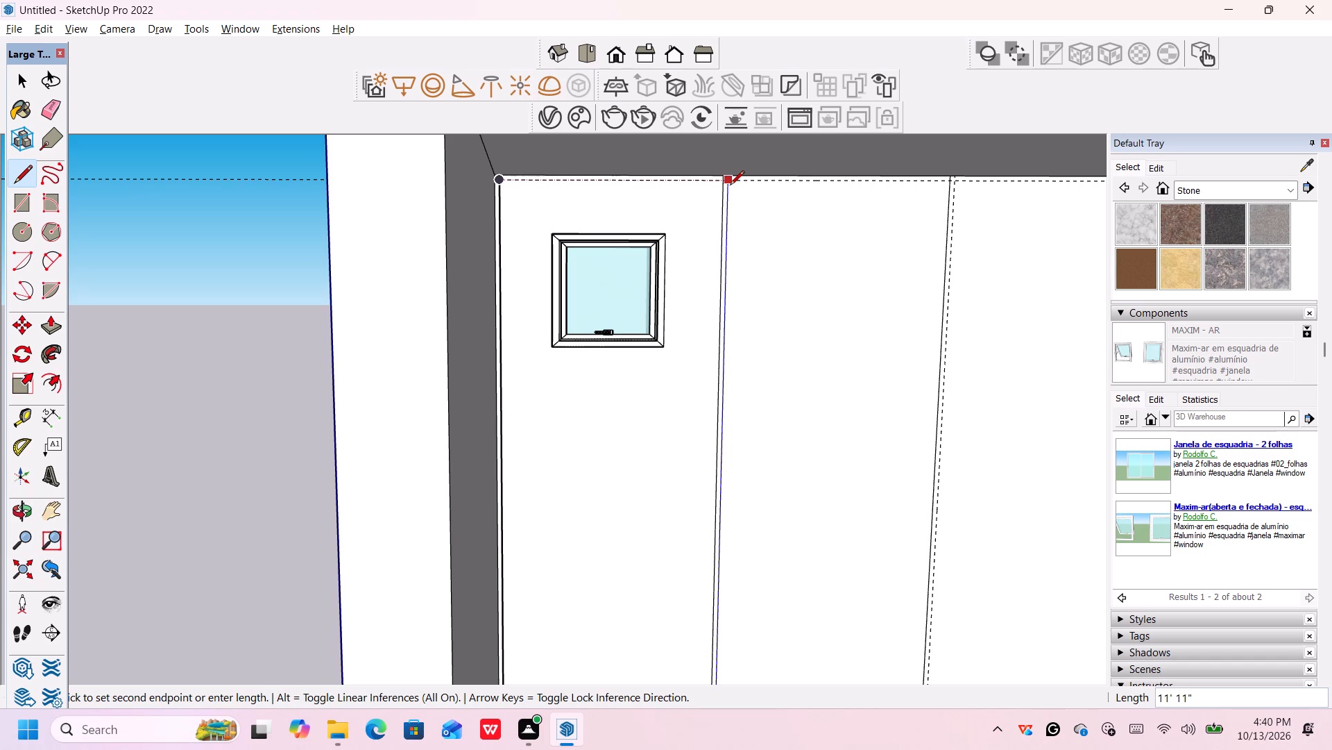
{"action": "left_click", "coordinate": [730, 186]}
{"action": "key", "text": "space"}
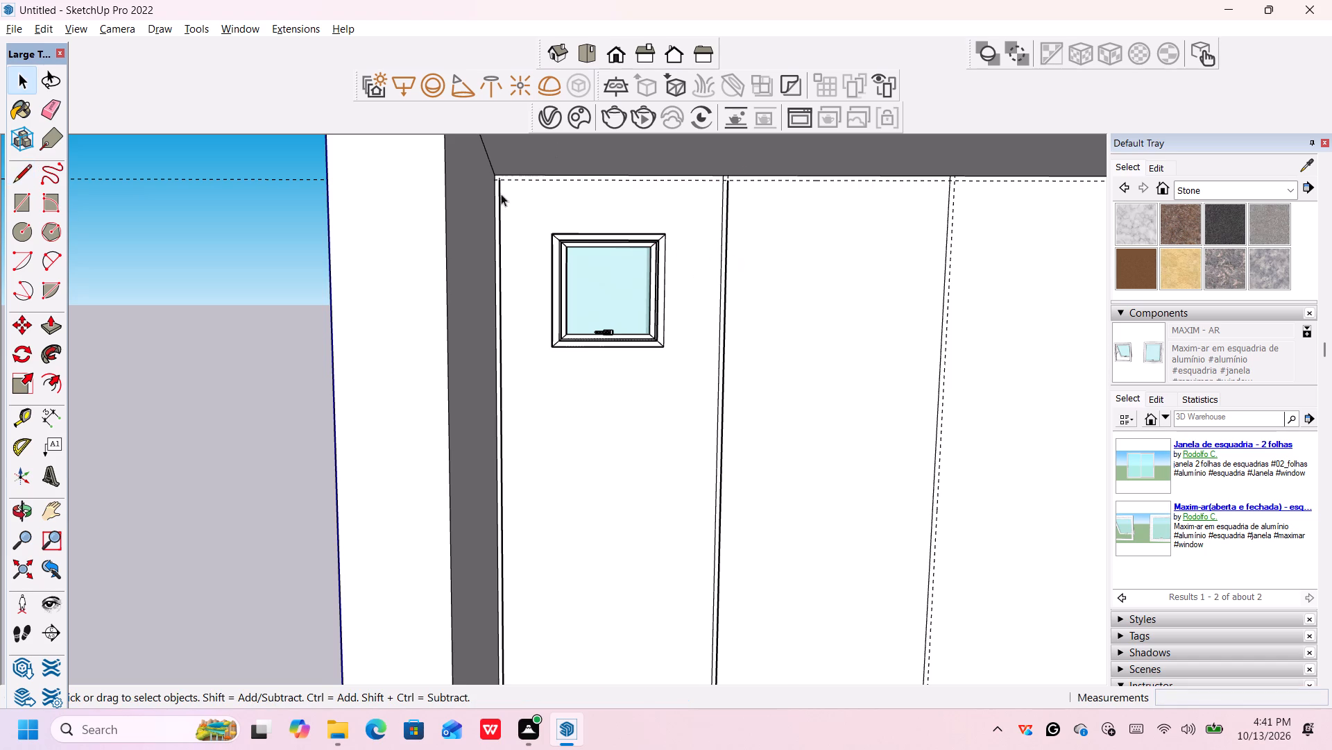
Draw a line about 15' long along the top guide from the small-window corner's vertical line, ending with a 1" line up to the wall's top edge.
{"action": "scroll", "coordinate": [517, 189], "scroll_direction": "up", "scroll_amount": 3}
{"action": "key", "text": "l"}
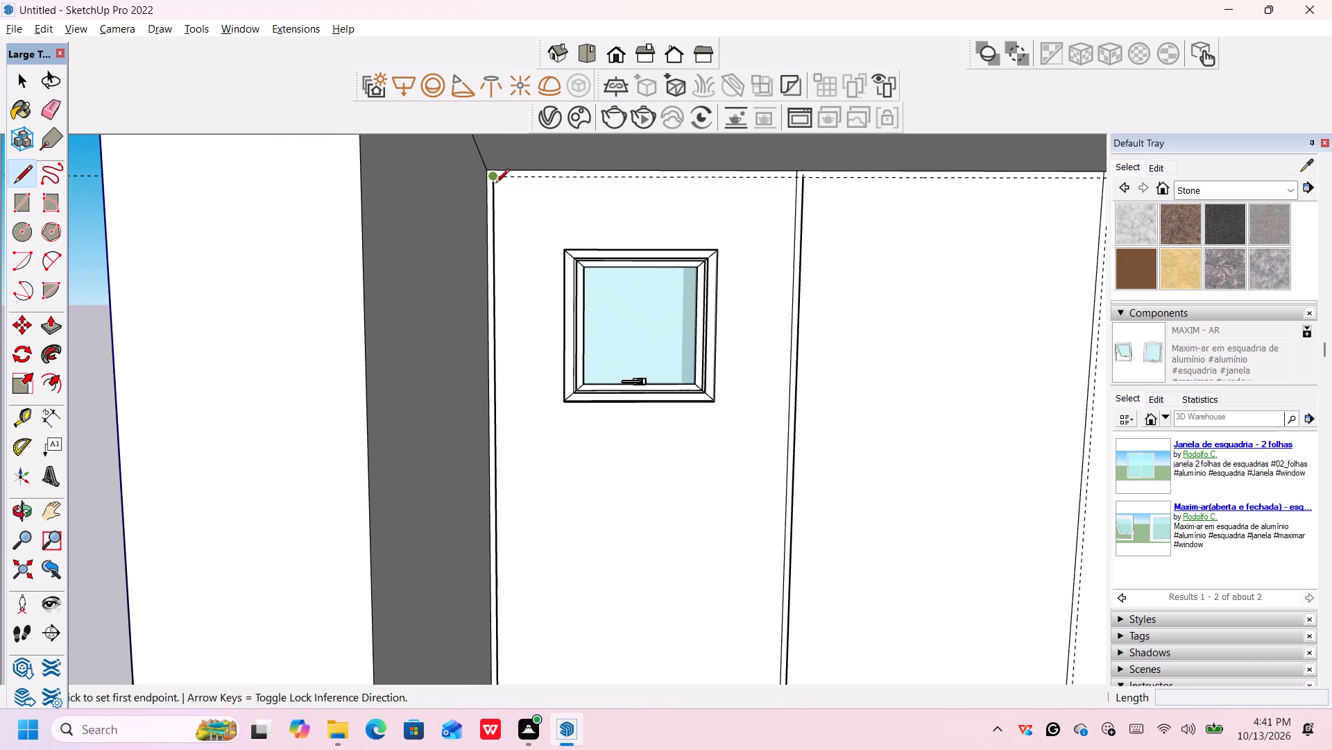
{"action": "left_click", "coordinate": [493, 176]}
{"action": "scroll", "coordinate": [939, 195], "scroll_direction": "down", "scroll_amount": 3}
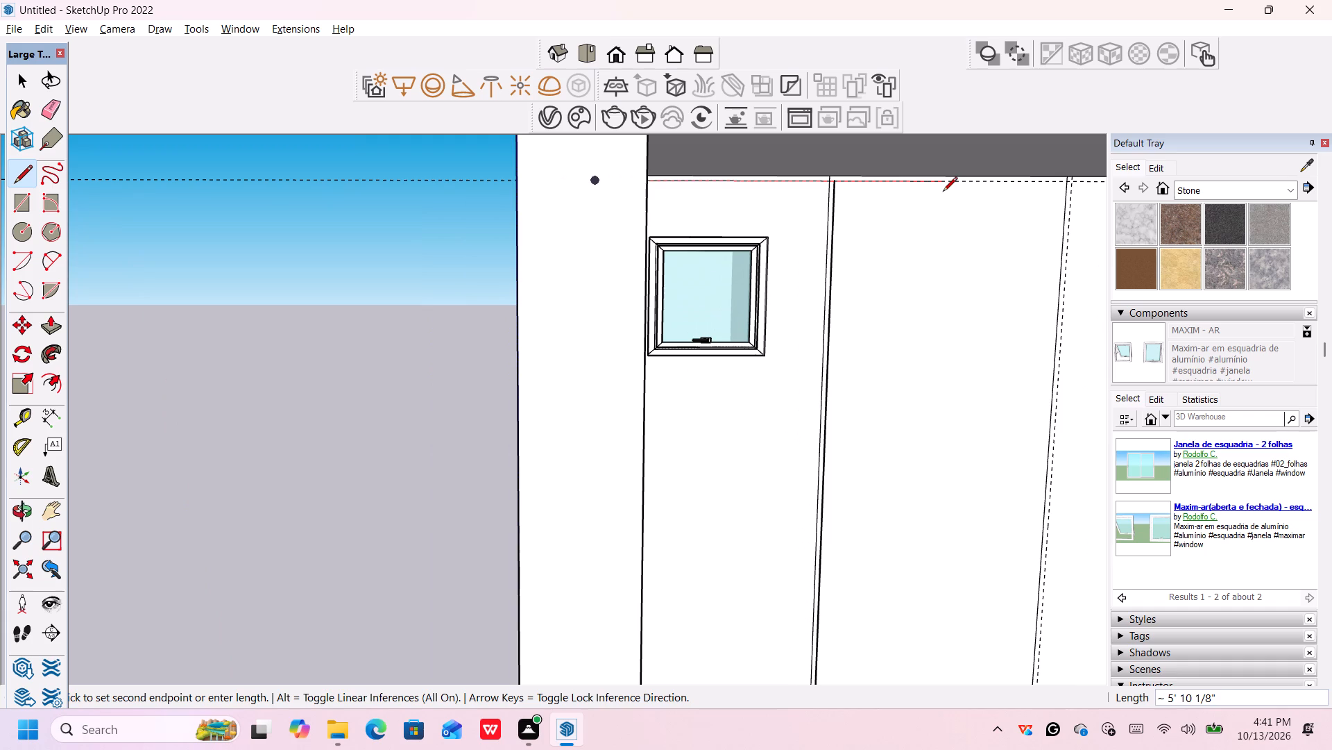
{"action": "middle_click_drag", "start_coordinate": [941, 197], "coordinate": [457, 197]}
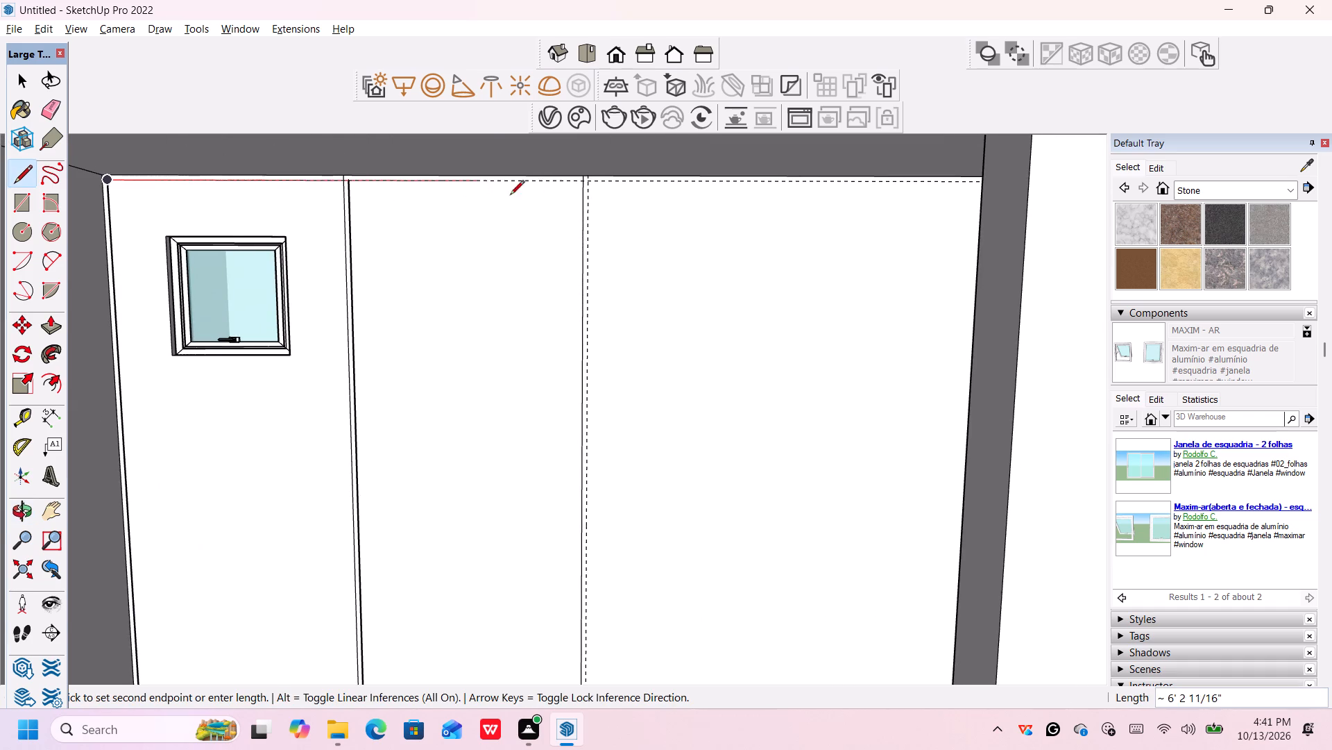
{"action": "scroll", "coordinate": [943, 183], "scroll_direction": "up", "scroll_amount": 1}
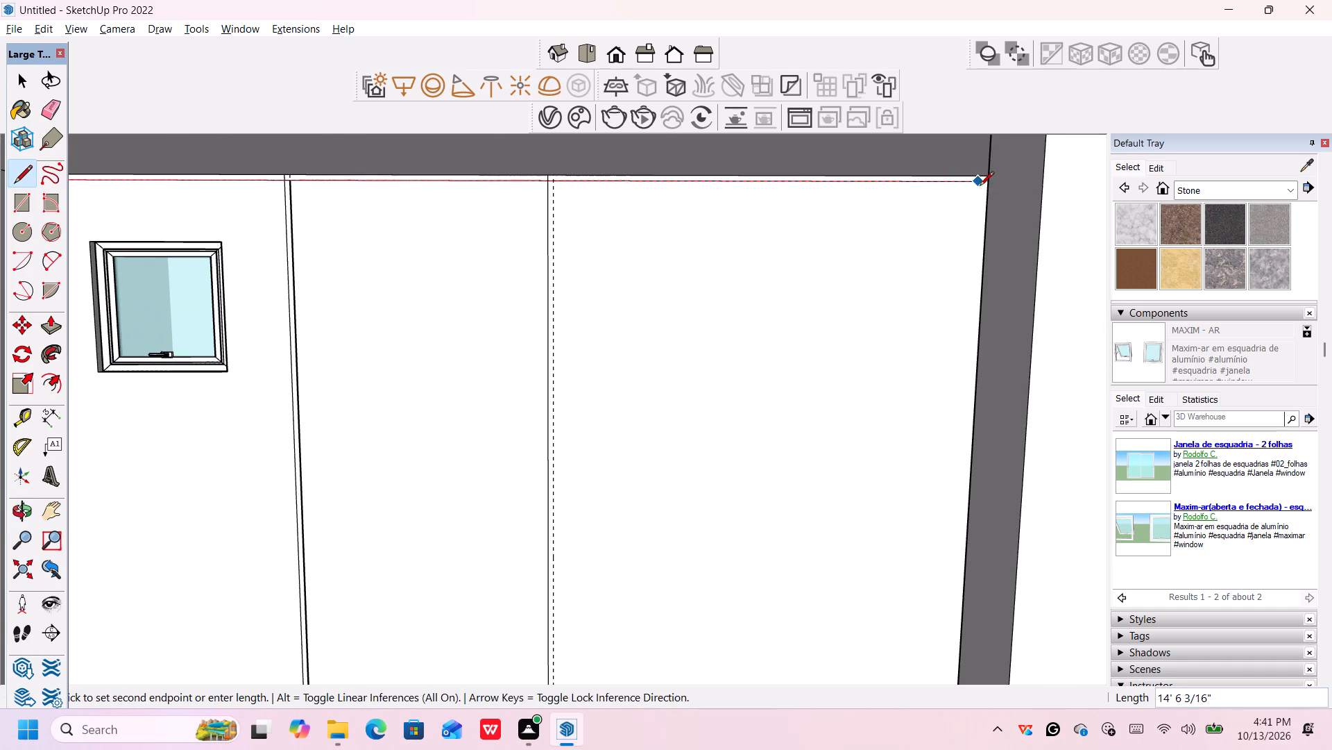
{"action": "scroll", "coordinate": [980, 187], "scroll_direction": "up", "scroll_amount": 5}
{"action": "middle_click", "coordinate": [991, 189]}
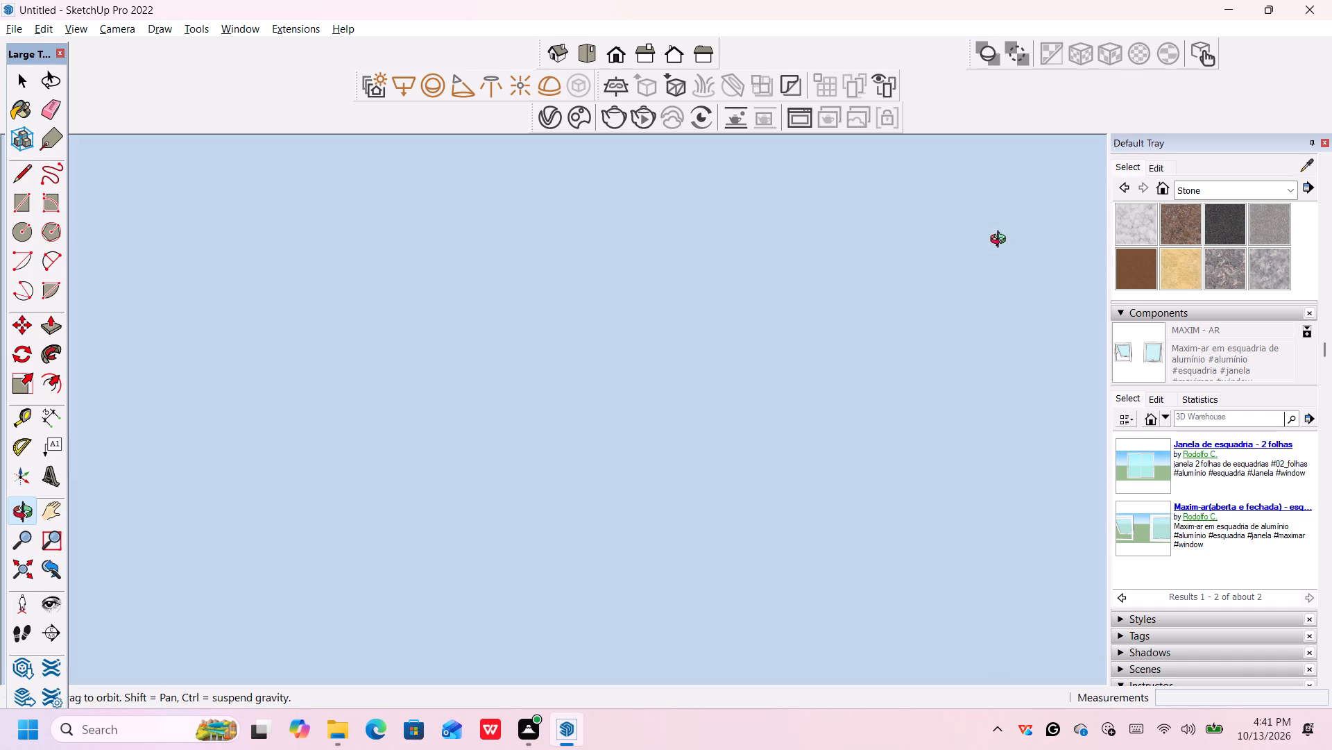
{"action": "scroll", "coordinate": [993, 189], "scroll_direction": "up", "scroll_amount": 5}
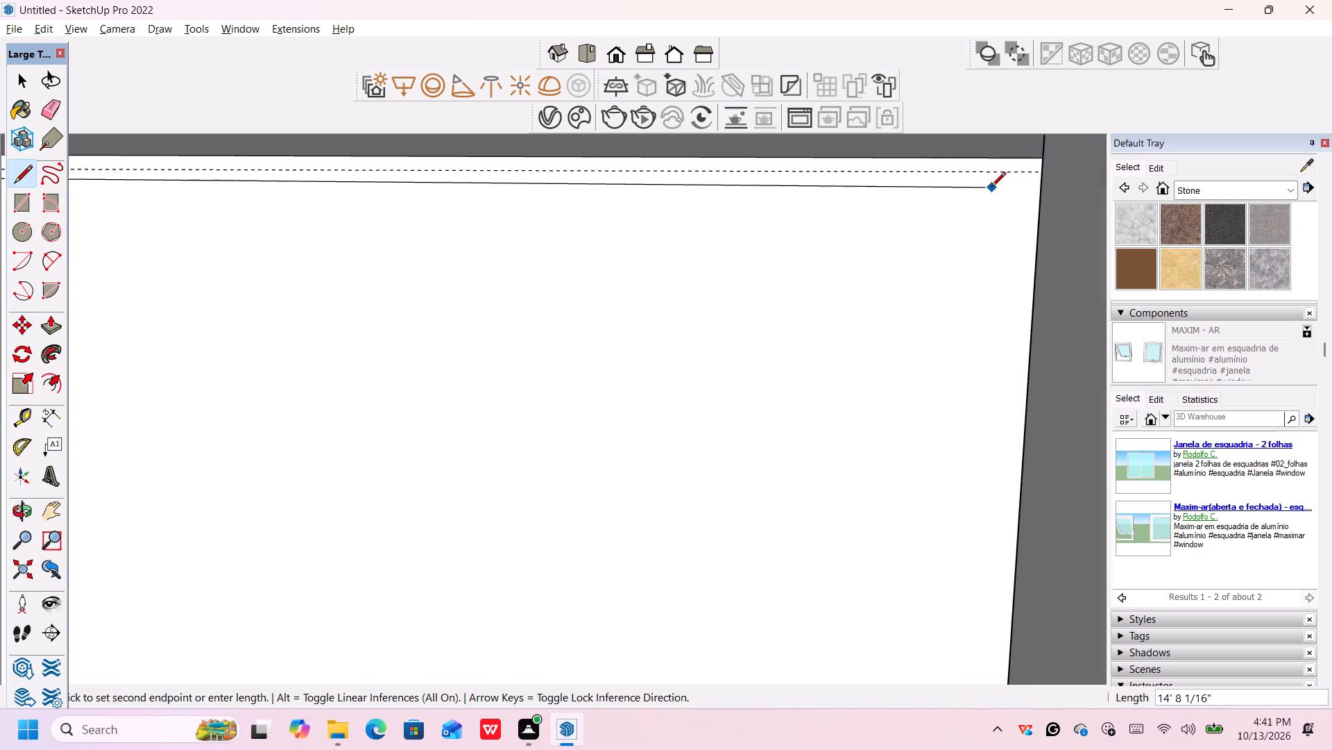
{"action": "scroll", "coordinate": [991, 187], "scroll_direction": "up", "scroll_amount": 3}
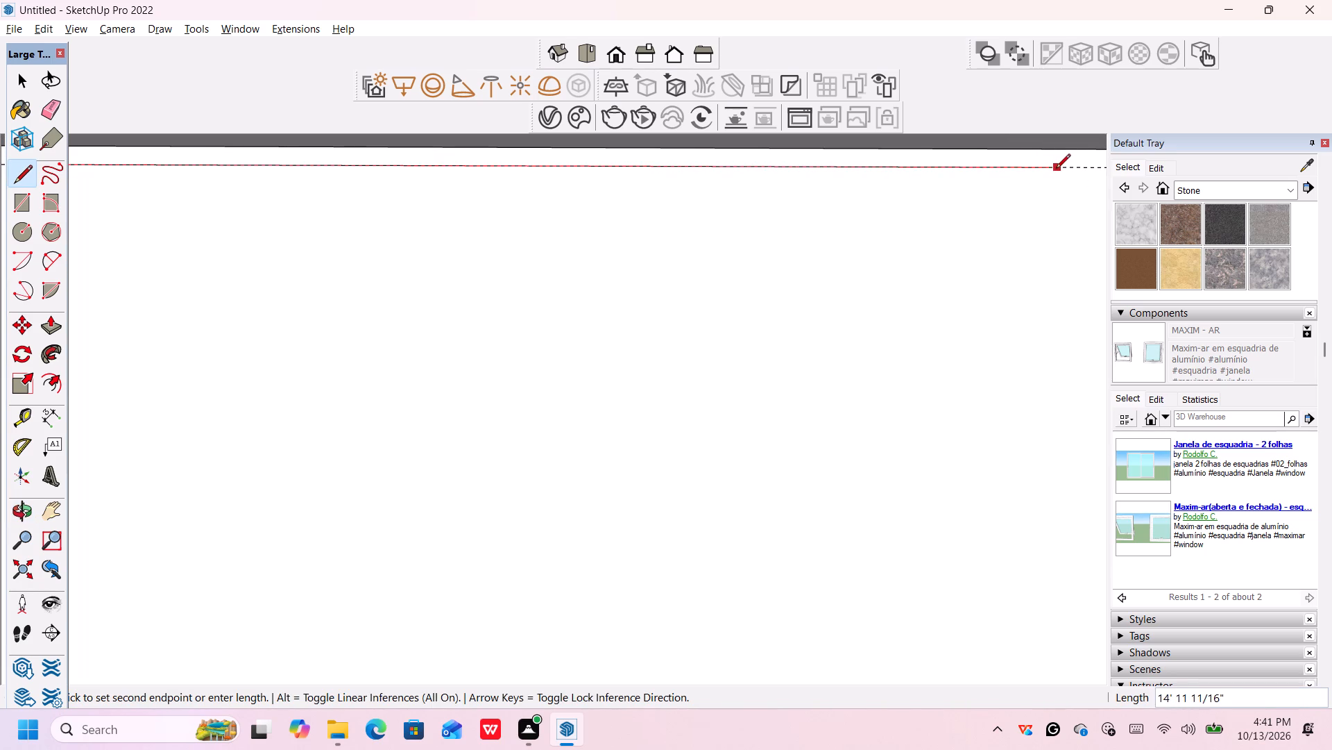
{"action": "left_click", "coordinate": [1056, 169]}
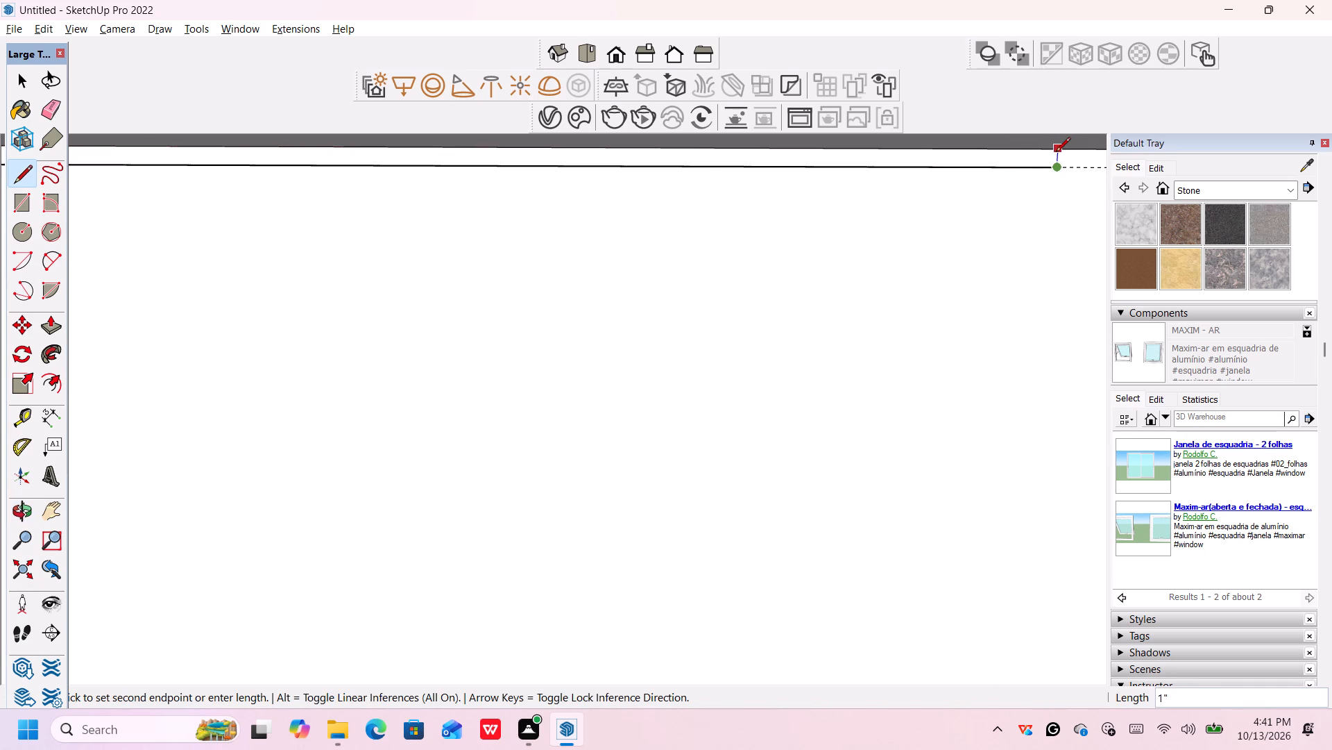
{"action": "left_click", "coordinate": [1056, 153]}
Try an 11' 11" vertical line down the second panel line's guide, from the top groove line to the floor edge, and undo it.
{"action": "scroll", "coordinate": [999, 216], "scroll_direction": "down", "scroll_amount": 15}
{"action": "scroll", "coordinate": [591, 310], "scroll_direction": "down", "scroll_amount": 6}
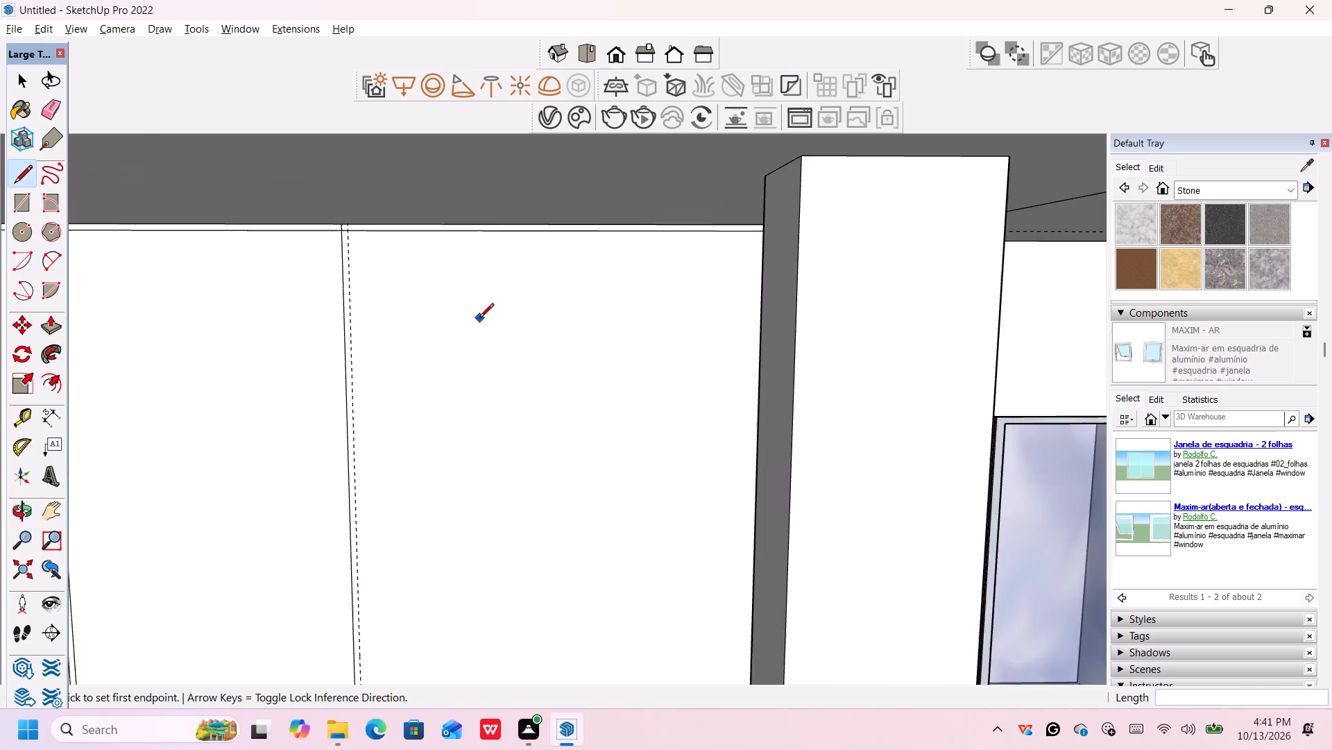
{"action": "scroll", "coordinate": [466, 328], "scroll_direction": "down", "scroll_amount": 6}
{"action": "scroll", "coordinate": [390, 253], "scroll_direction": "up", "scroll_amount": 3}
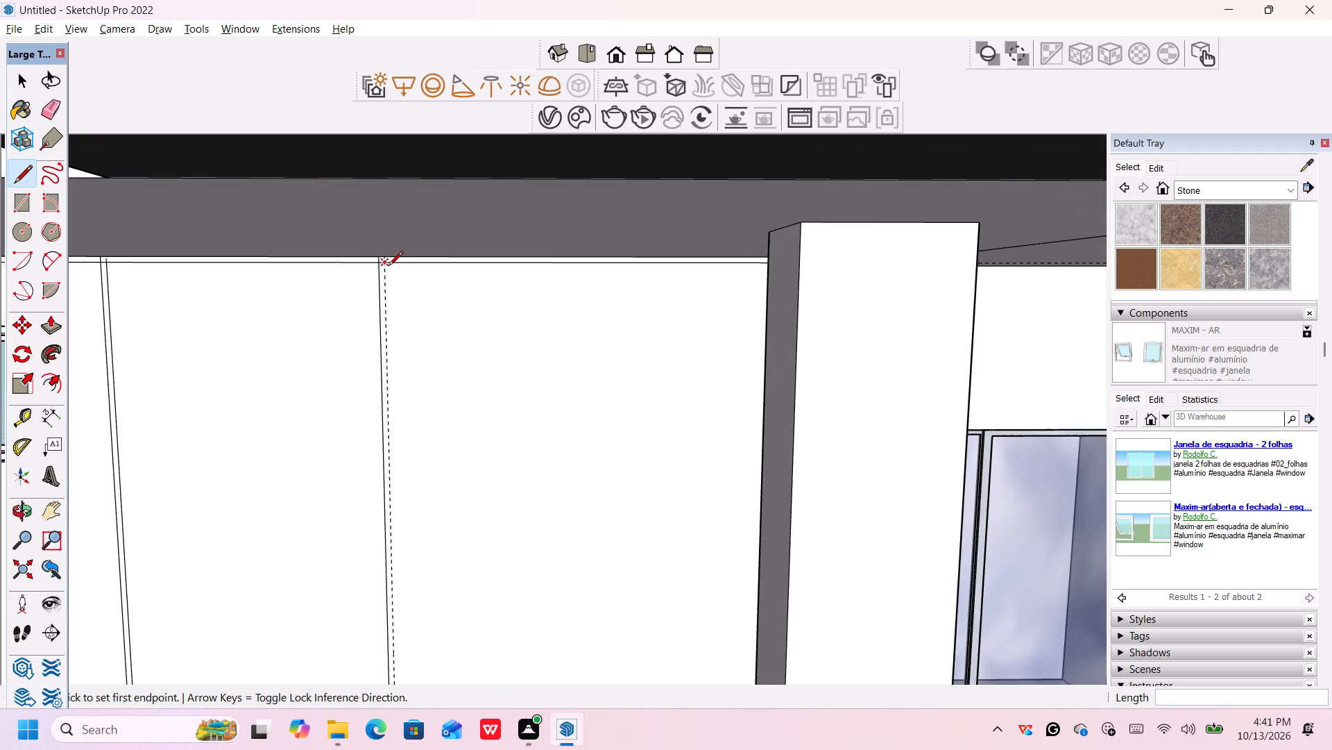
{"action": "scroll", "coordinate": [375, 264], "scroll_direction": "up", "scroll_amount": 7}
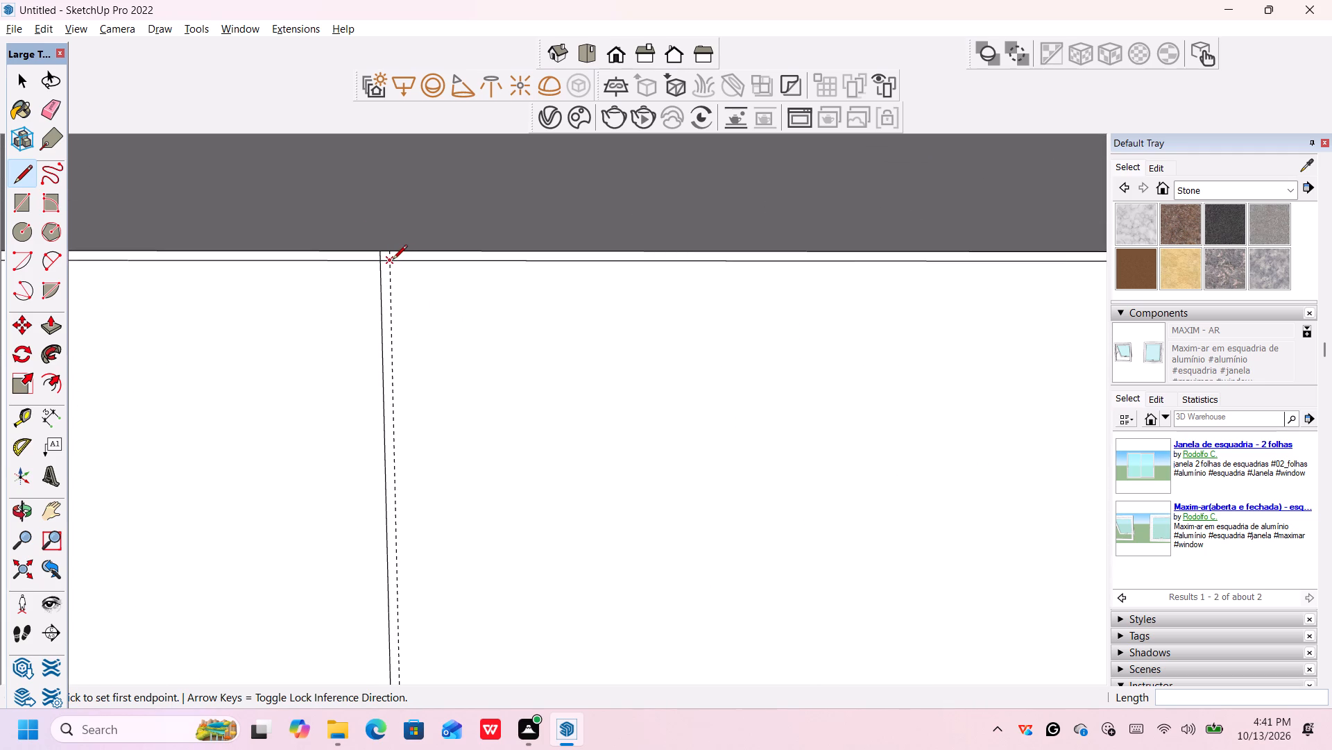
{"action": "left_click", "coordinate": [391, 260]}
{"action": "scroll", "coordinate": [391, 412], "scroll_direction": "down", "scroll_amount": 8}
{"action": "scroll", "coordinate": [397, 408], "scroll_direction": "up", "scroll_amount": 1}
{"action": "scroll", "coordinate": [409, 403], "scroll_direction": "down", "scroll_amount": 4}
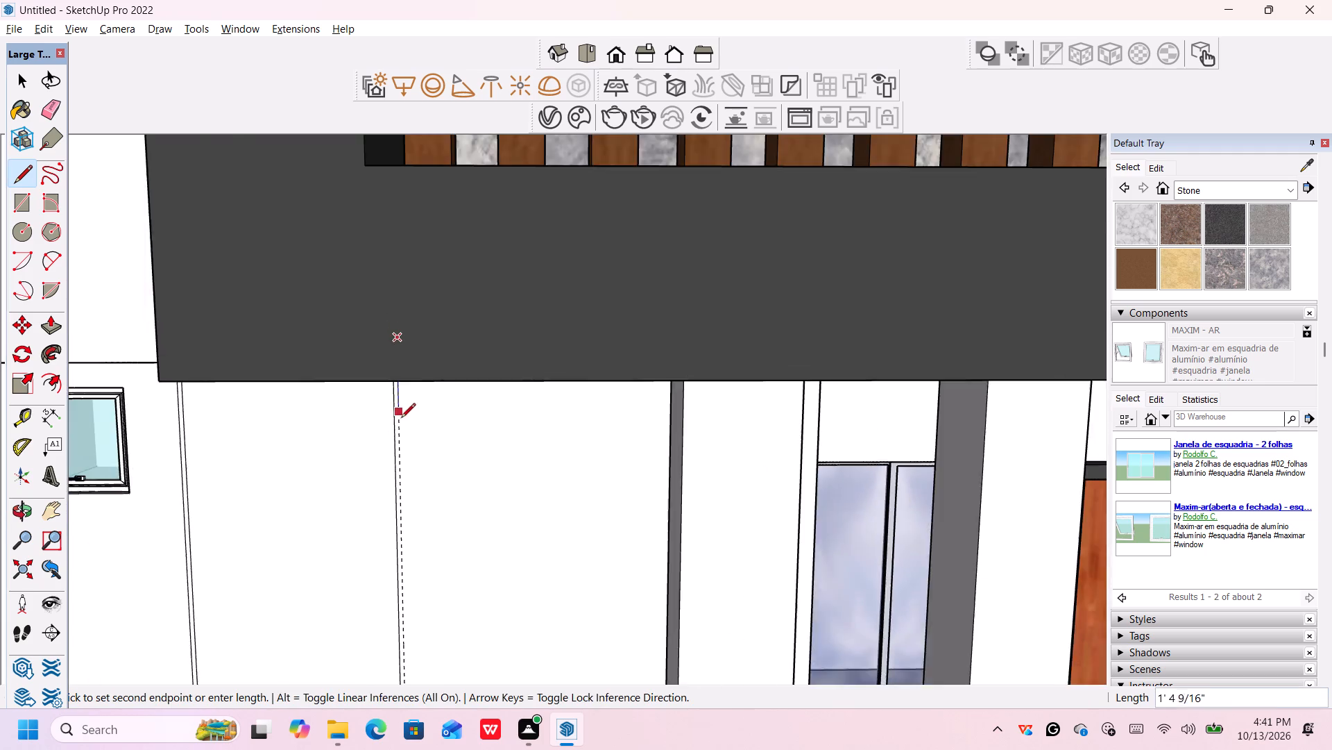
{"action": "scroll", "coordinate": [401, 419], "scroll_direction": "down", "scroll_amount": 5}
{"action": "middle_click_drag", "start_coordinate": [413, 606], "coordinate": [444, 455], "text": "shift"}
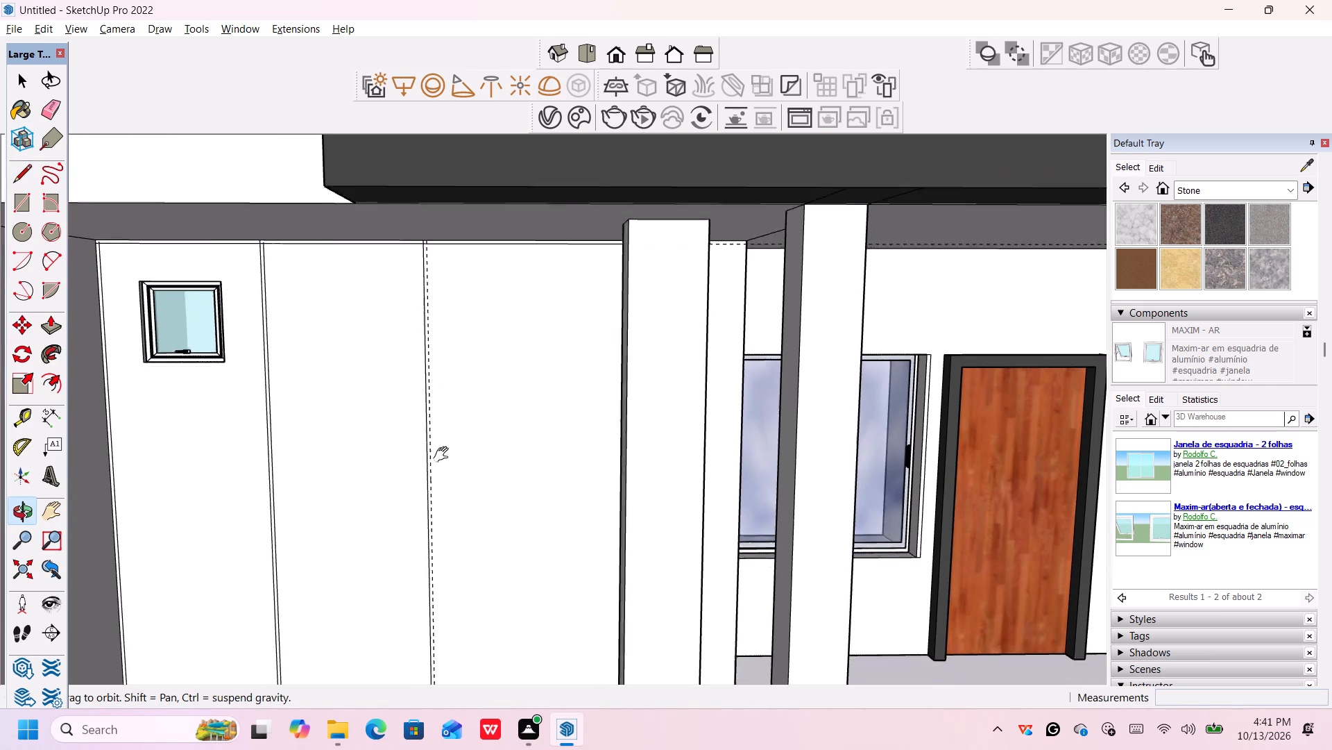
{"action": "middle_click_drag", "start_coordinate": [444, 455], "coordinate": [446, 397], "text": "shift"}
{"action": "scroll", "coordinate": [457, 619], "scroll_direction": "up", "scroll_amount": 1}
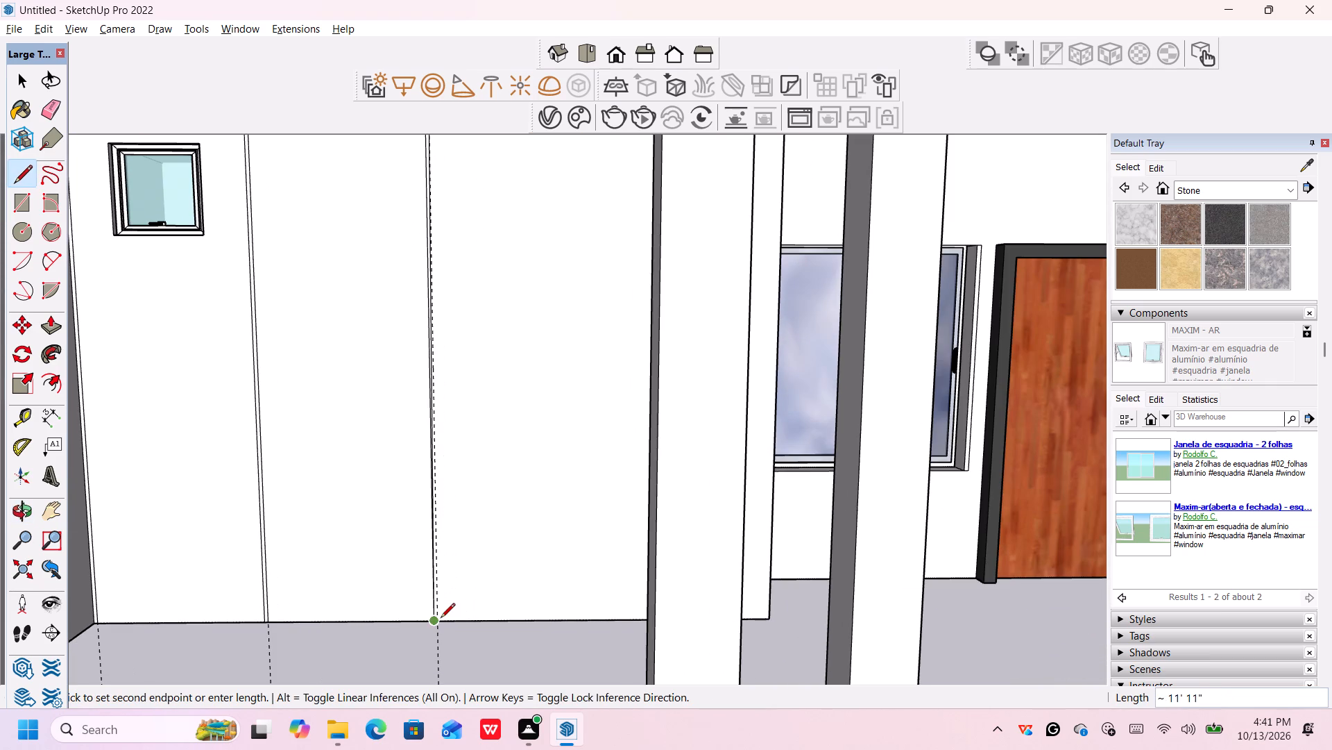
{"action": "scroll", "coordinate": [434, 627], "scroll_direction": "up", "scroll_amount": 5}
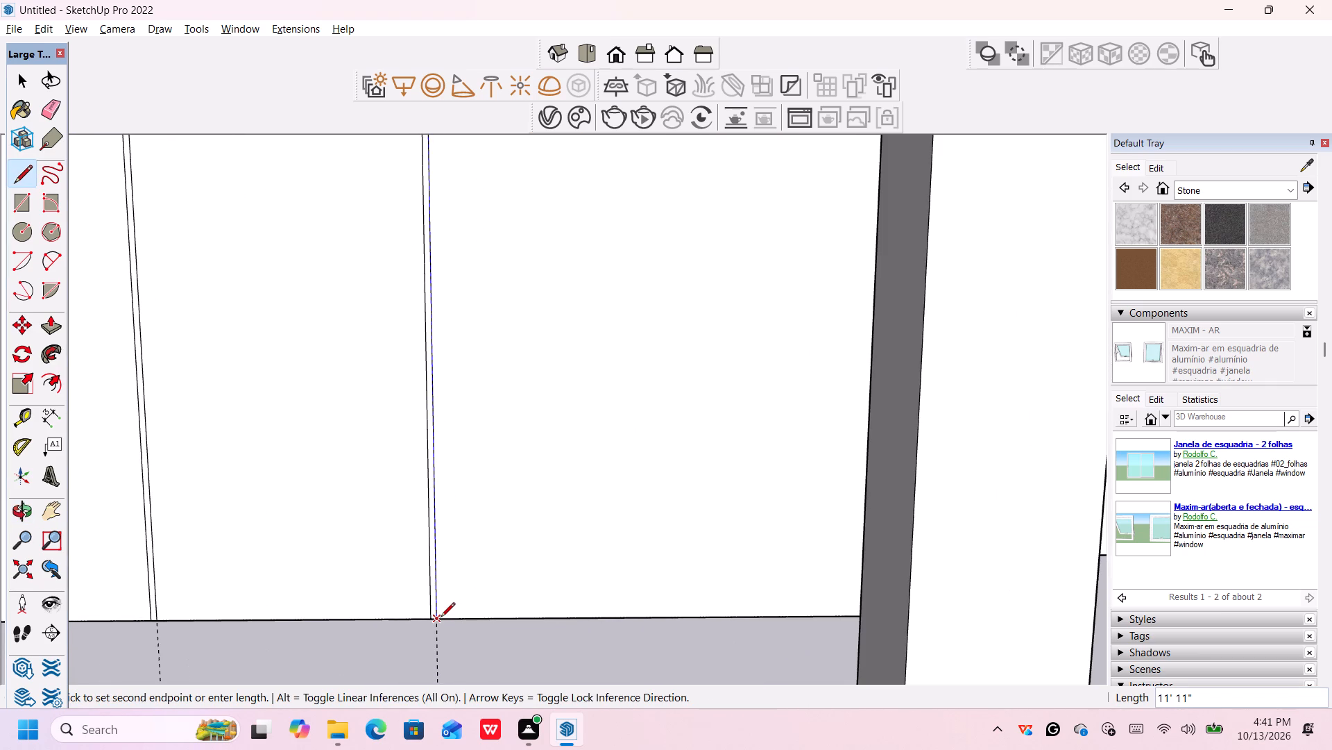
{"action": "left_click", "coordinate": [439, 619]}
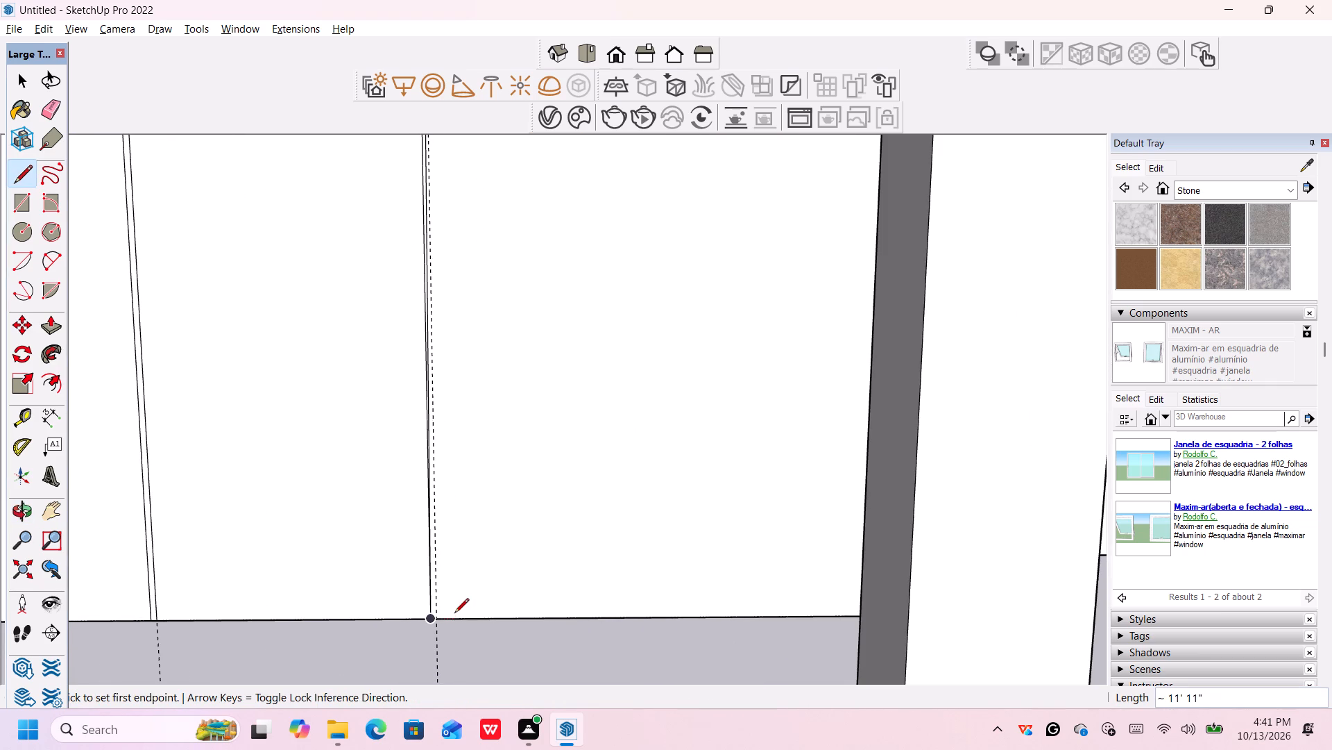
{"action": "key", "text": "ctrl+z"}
Draw a vertical line up the second panel line's guide, from the wall's floor edge to the top groove line.
{"action": "scroll", "coordinate": [446, 617], "scroll_direction": "down", "scroll_amount": 2}
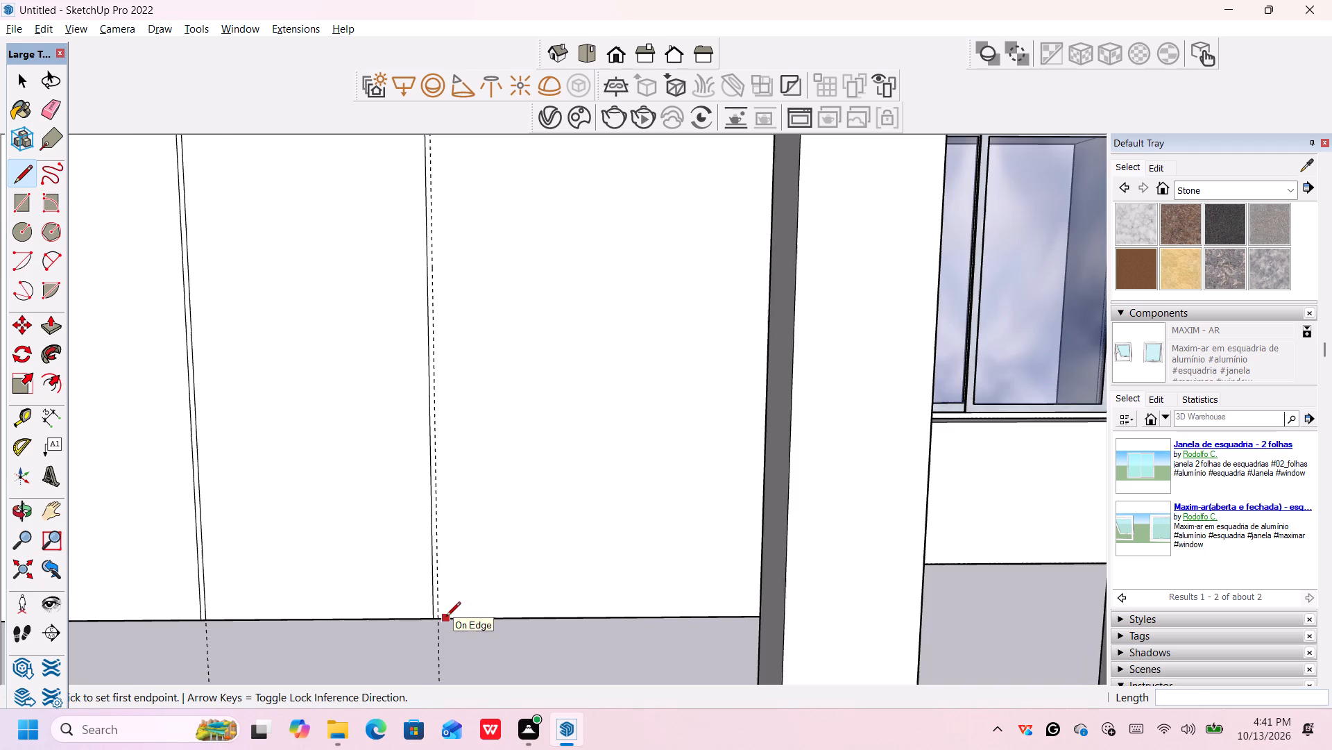
{"action": "scroll", "coordinate": [441, 620], "scroll_direction": "up", "scroll_amount": 6}
{"action": "scroll", "coordinate": [441, 620], "scroll_direction": "down", "scroll_amount": 1}
{"action": "scroll", "coordinate": [441, 620], "scroll_direction": "up", "scroll_amount": 1}
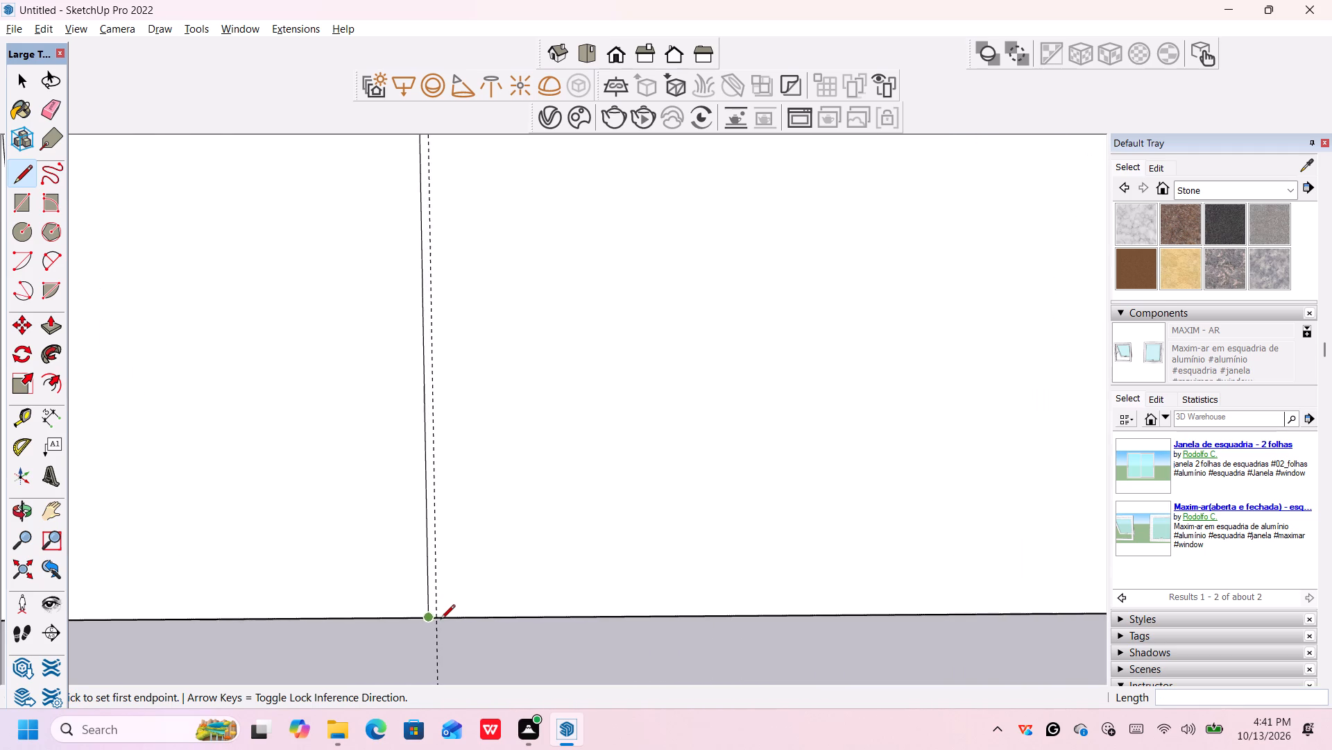
{"action": "scroll", "coordinate": [429, 622], "scroll_direction": "up", "scroll_amount": 5}
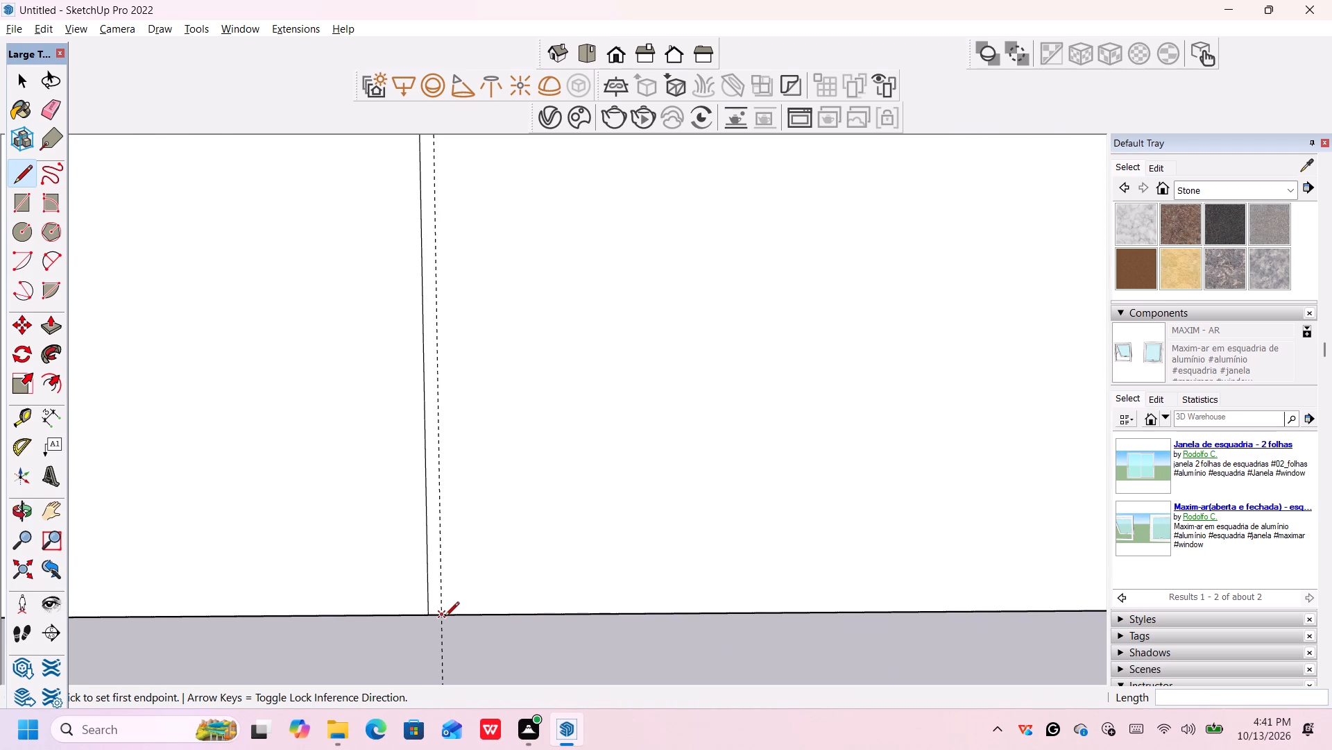
{"action": "left_click", "coordinate": [442, 615]}
{"action": "scroll", "coordinate": [445, 471], "scroll_direction": "down", "scroll_amount": 6}
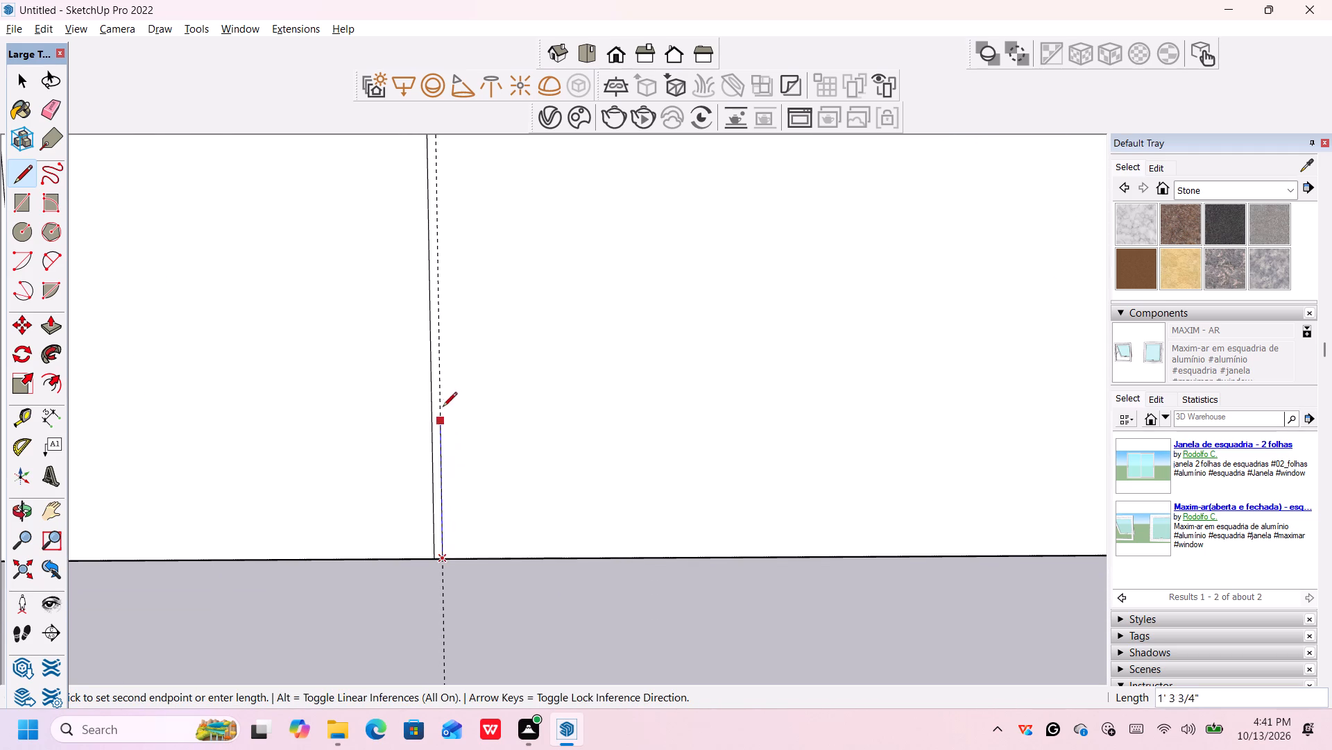
{"action": "middle_click_drag", "start_coordinate": [449, 253], "coordinate": [449, 405]}
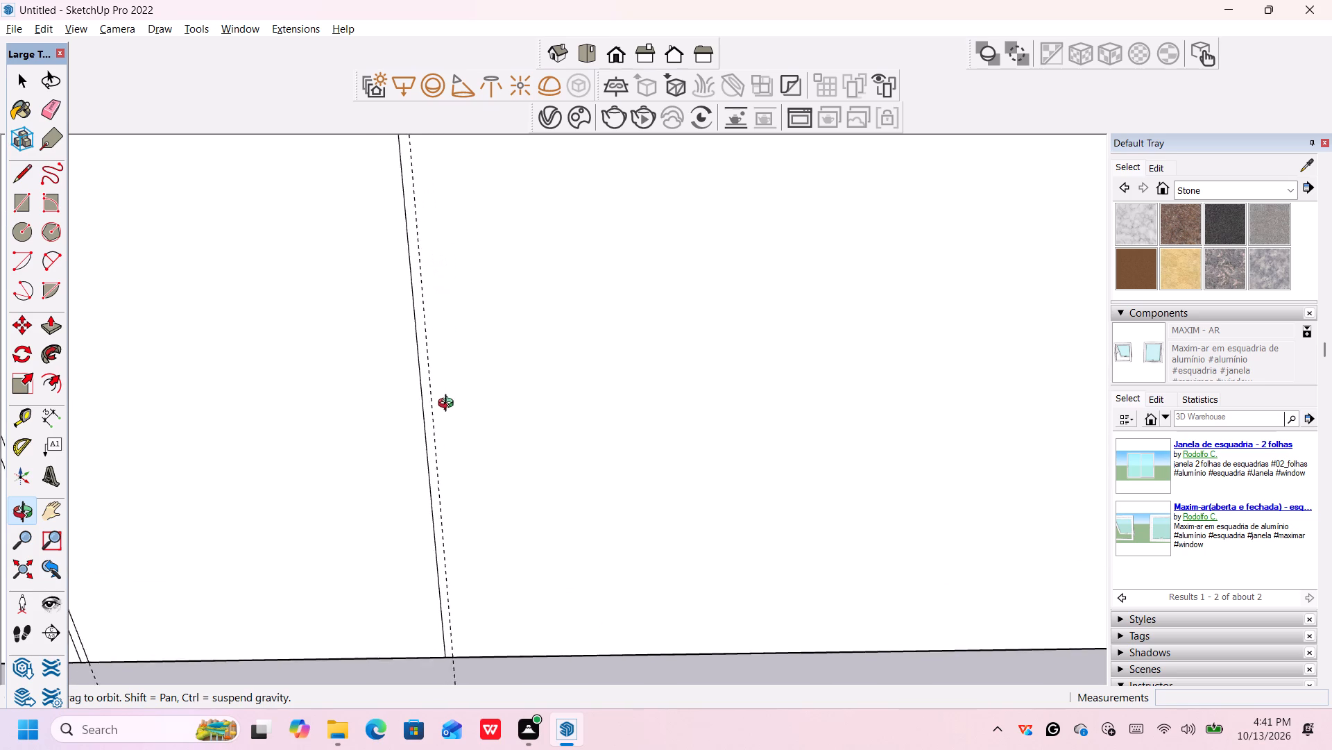
{"action": "middle_click_drag", "start_coordinate": [449, 405], "coordinate": [436, 451]}
{"action": "middle_click", "coordinate": [432, 440]}
{"action": "scroll", "coordinate": [397, 293], "scroll_direction": "down", "scroll_amount": 10}
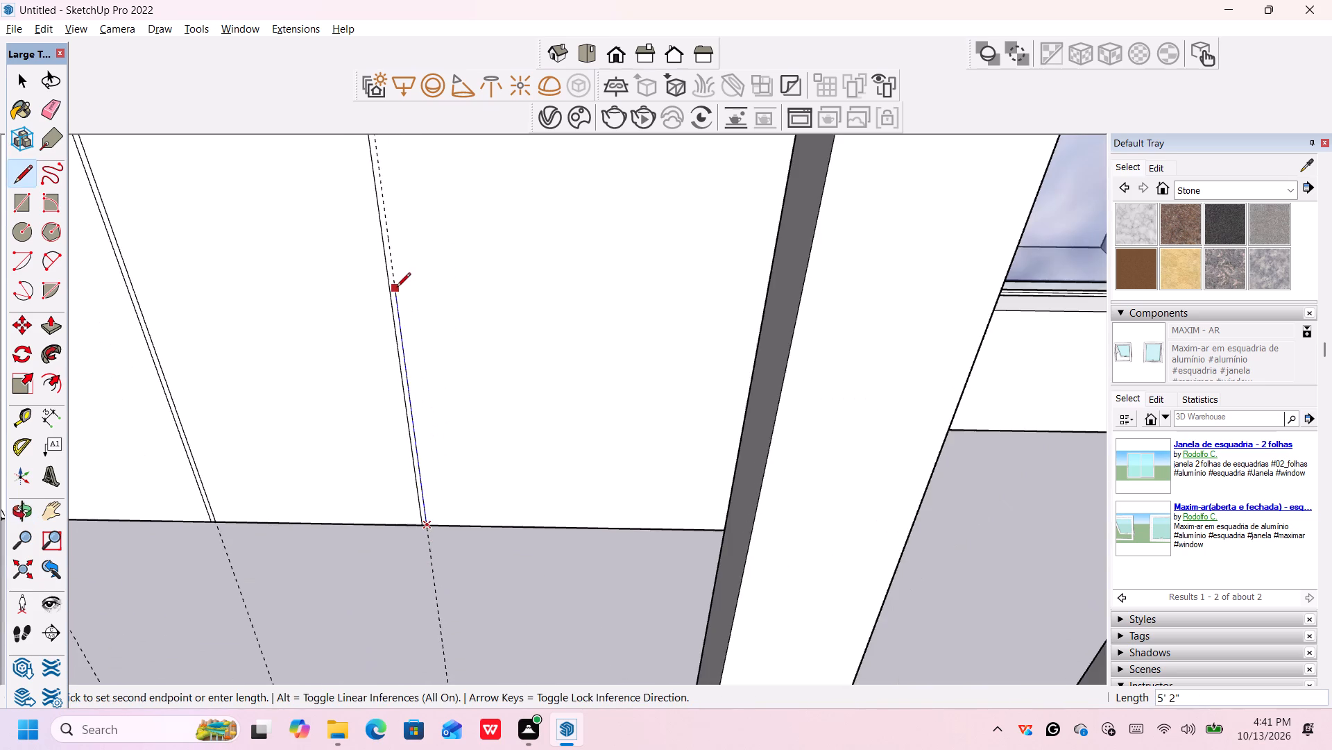
{"action": "middle_click_drag", "start_coordinate": [396, 290], "coordinate": [502, 300]}
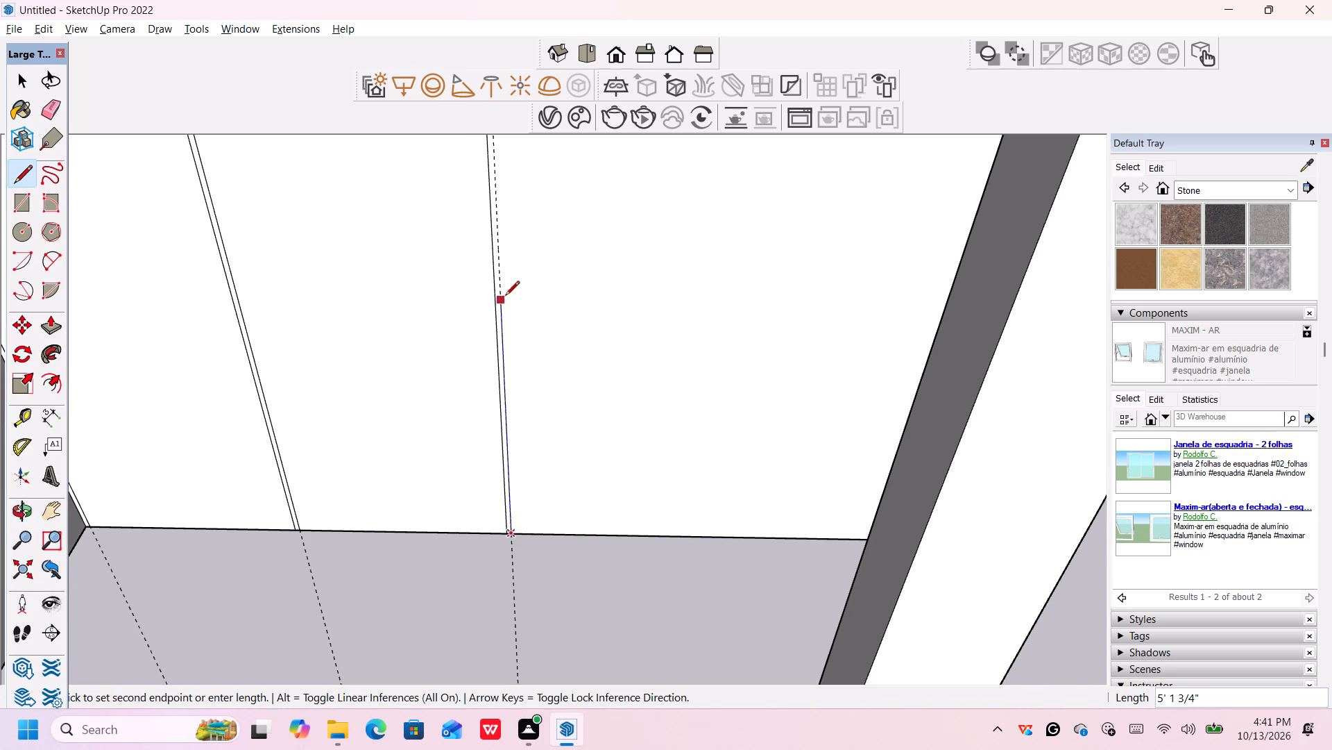
{"action": "middle_click_drag", "start_coordinate": [505, 297], "coordinate": [506, 278]}
{"action": "scroll", "coordinate": [505, 271], "scroll_direction": "up", "scroll_amount": 4}
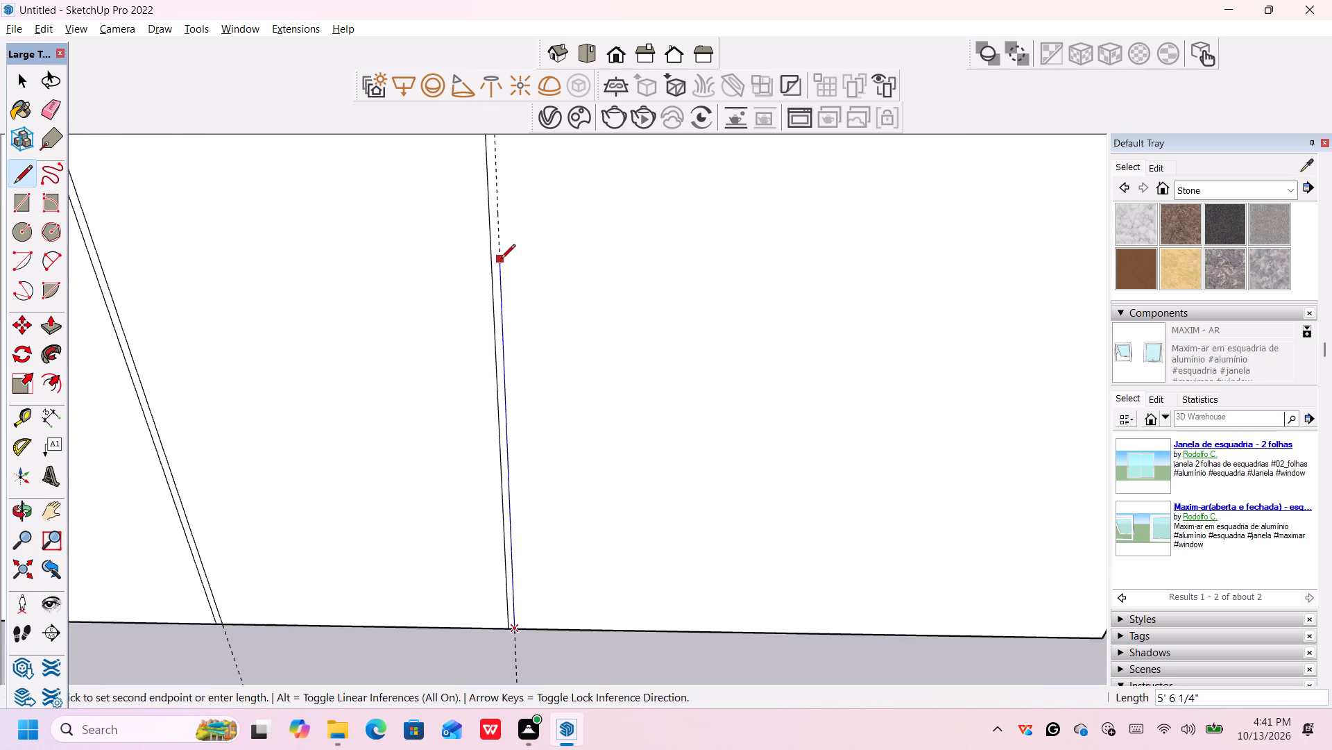
{"action": "middle_click_drag", "start_coordinate": [501, 260], "coordinate": [498, 473]}
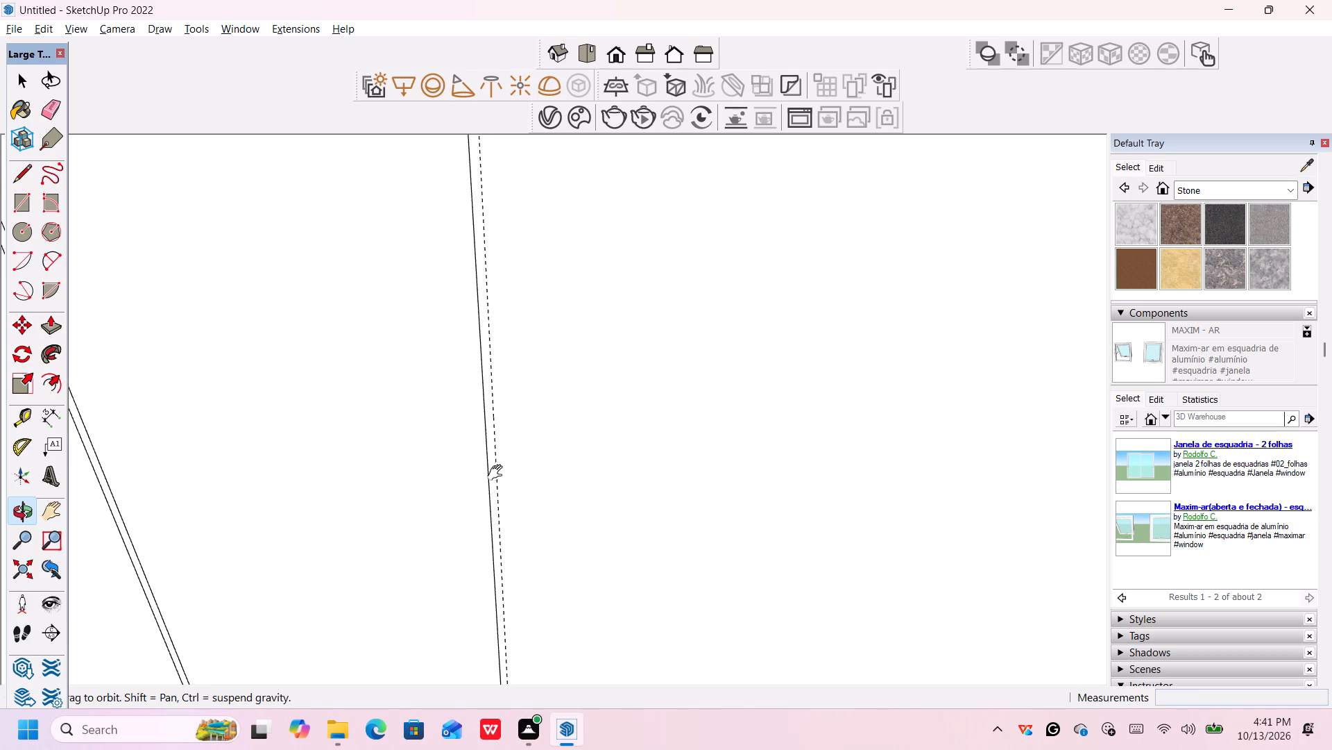
{"action": "middle_click_drag", "start_coordinate": [498, 473], "coordinate": [521, 555]}
{"action": "scroll", "coordinate": [507, 243], "scroll_direction": "down", "scroll_amount": 3}
{"action": "scroll", "coordinate": [508, 242], "scroll_direction": "up", "scroll_amount": 4}
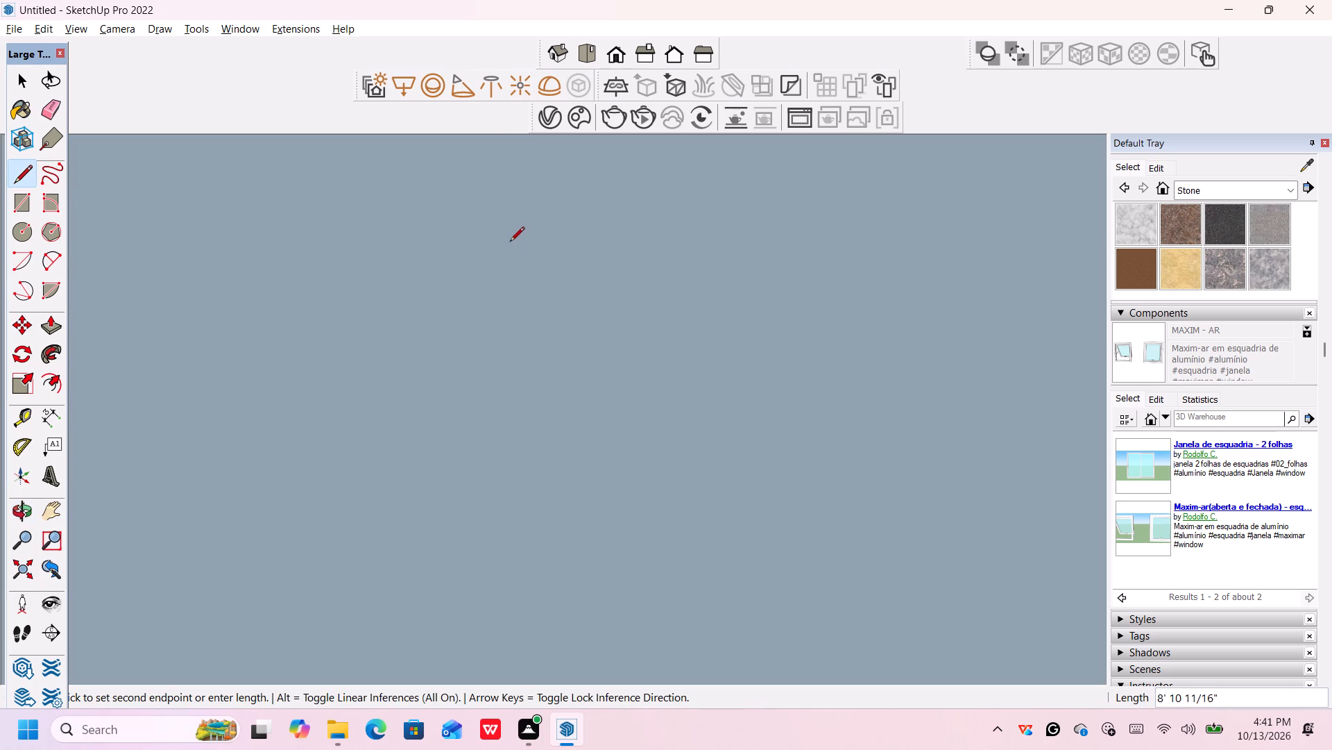
{"action": "scroll", "coordinate": [512, 262], "scroll_direction": "down", "scroll_amount": 1}
{"action": "scroll", "coordinate": [512, 262], "scroll_direction": "up", "scroll_amount": 6}
{"action": "scroll", "coordinate": [513, 264], "scroll_direction": "down", "scroll_amount": 1}
{"action": "scroll", "coordinate": [513, 266], "scroll_direction": "up", "scroll_amount": 13}
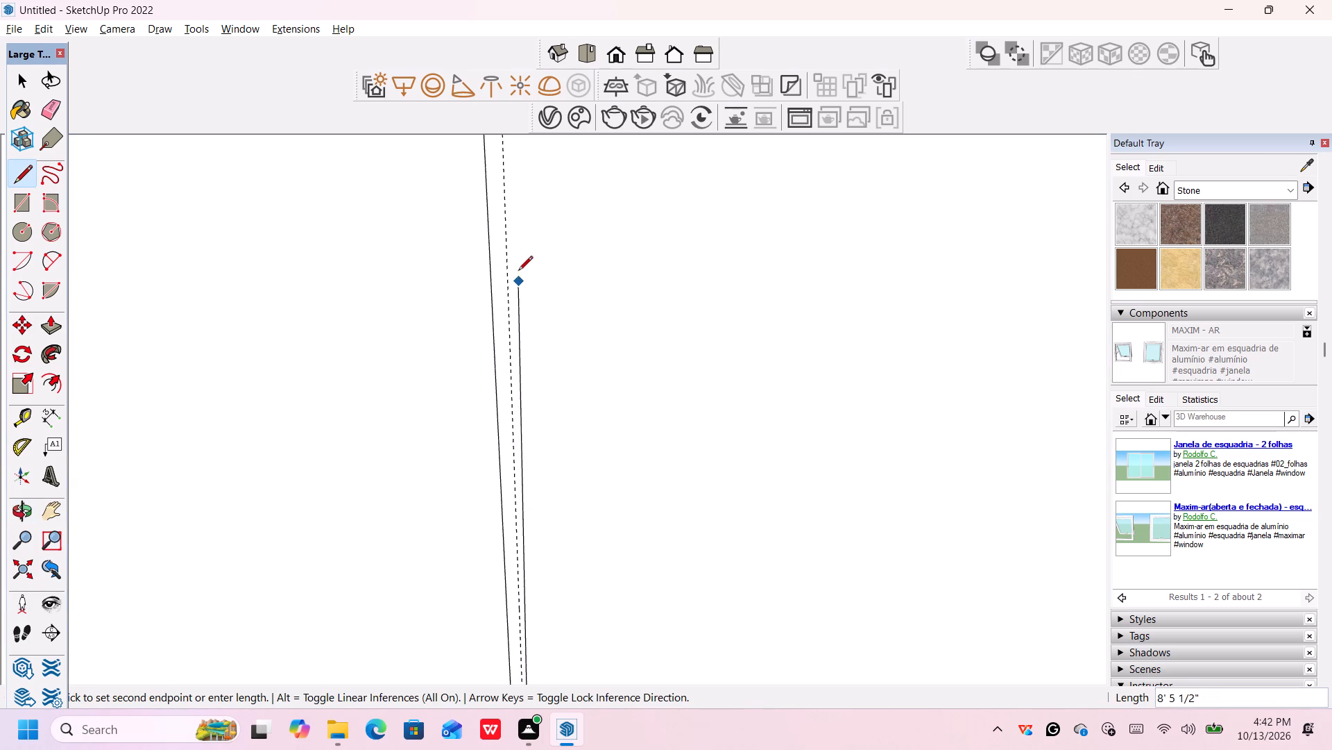
{"action": "scroll", "coordinate": [518, 269], "scroll_direction": "down", "scroll_amount": 3}
{"action": "middle_click_drag", "start_coordinate": [518, 269], "coordinate": [522, 156]}
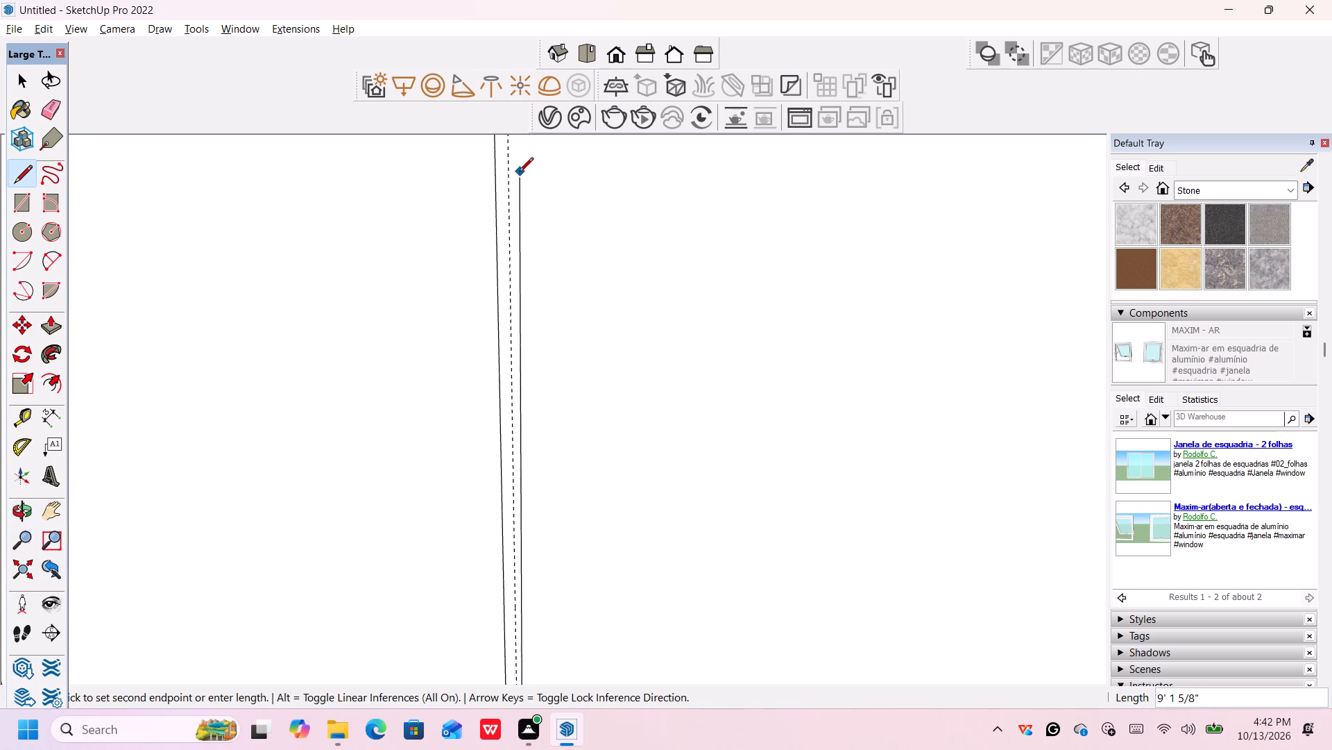
{"action": "middle_click_drag", "start_coordinate": [519, 174], "coordinate": [552, 572]}
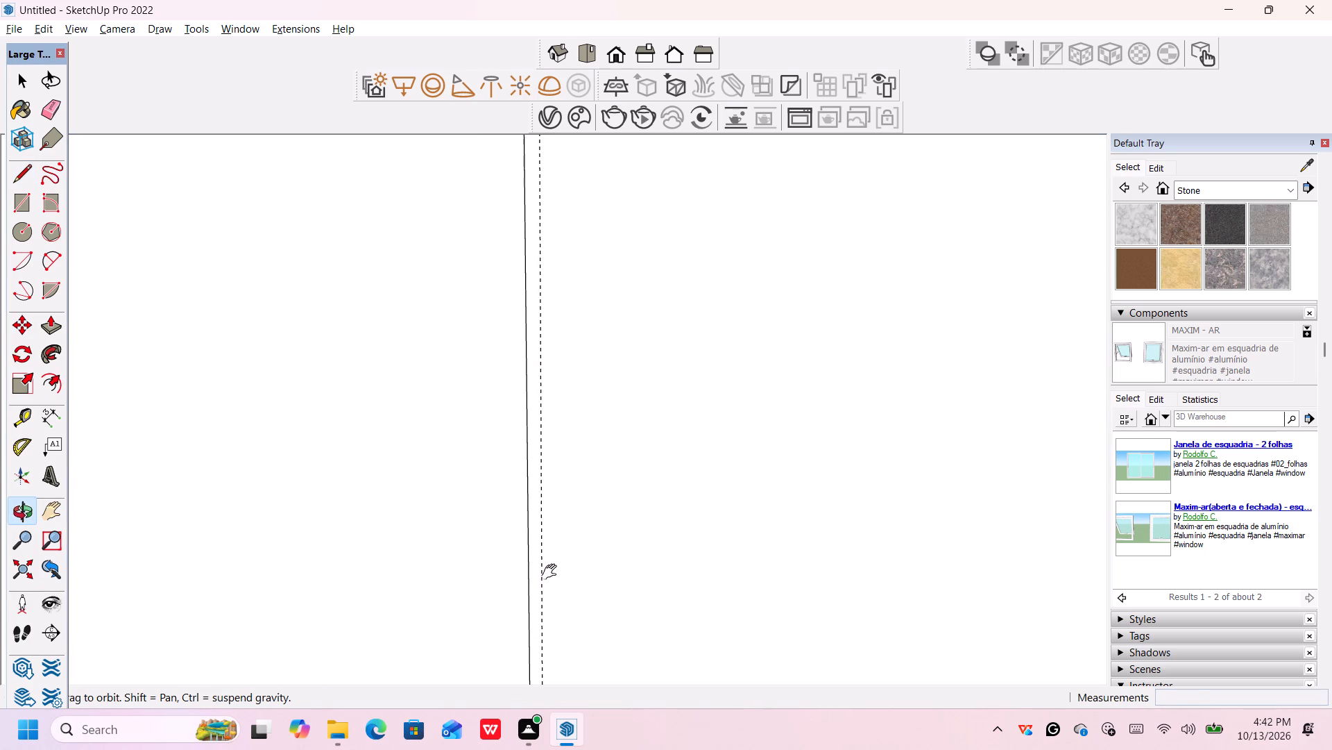
{"action": "middle_click_drag", "start_coordinate": [552, 572], "coordinate": [552, 572]}
{"action": "scroll", "coordinate": [550, 244], "scroll_direction": "down", "scroll_amount": 4}
{"action": "scroll", "coordinate": [550, 244], "scroll_direction": "up", "scroll_amount": 1}
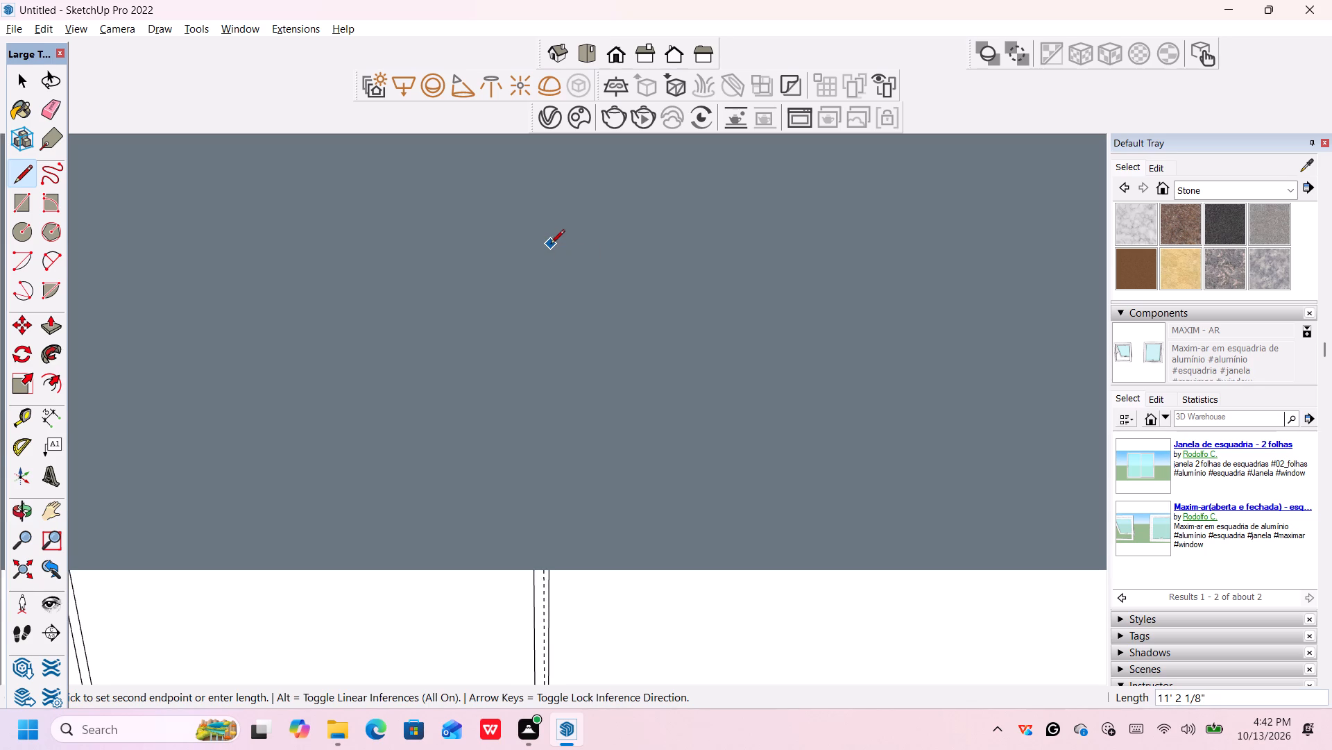
{"action": "scroll", "coordinate": [550, 245], "scroll_direction": "up", "scroll_amount": 5}
{"action": "scroll", "coordinate": [531, 321], "scroll_direction": "up", "scroll_amount": 6}
{"action": "middle_click_drag", "start_coordinate": [543, 290], "coordinate": [536, 340]}
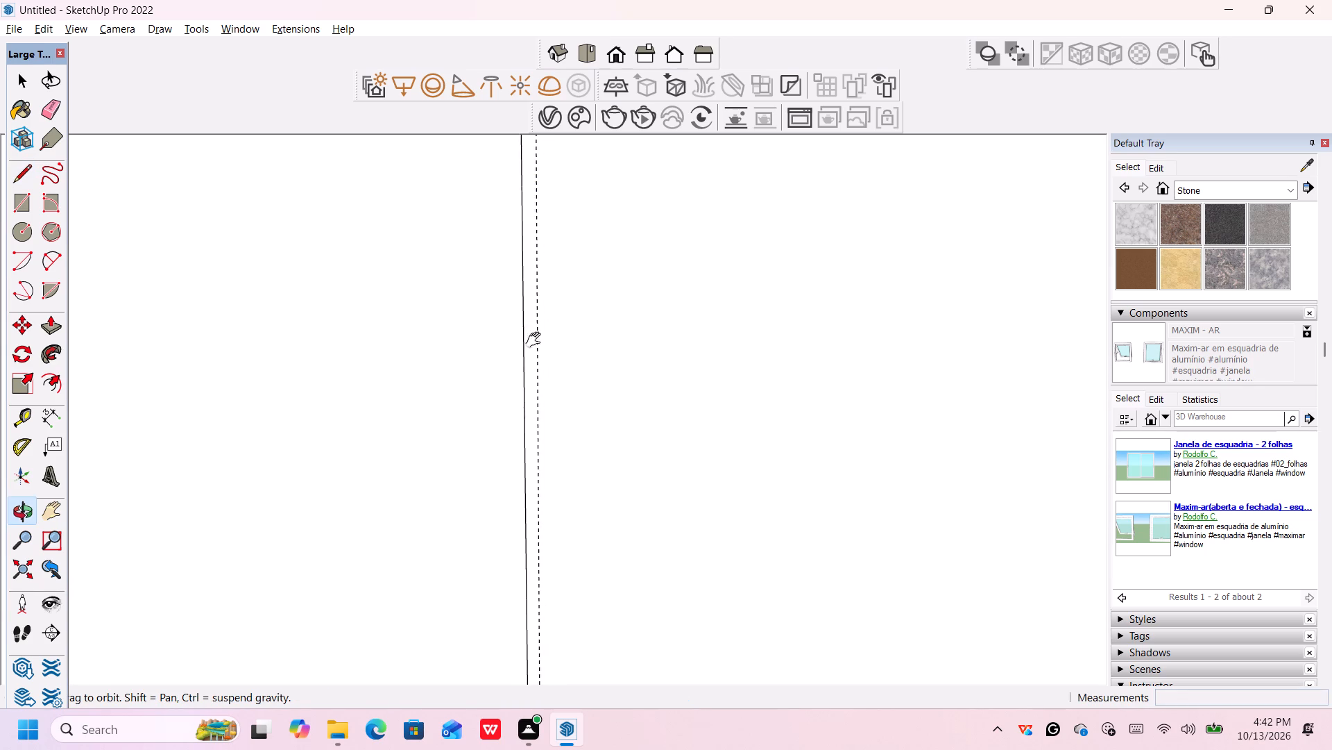
{"action": "middle_click_drag", "start_coordinate": [536, 340], "coordinate": [551, 260]}
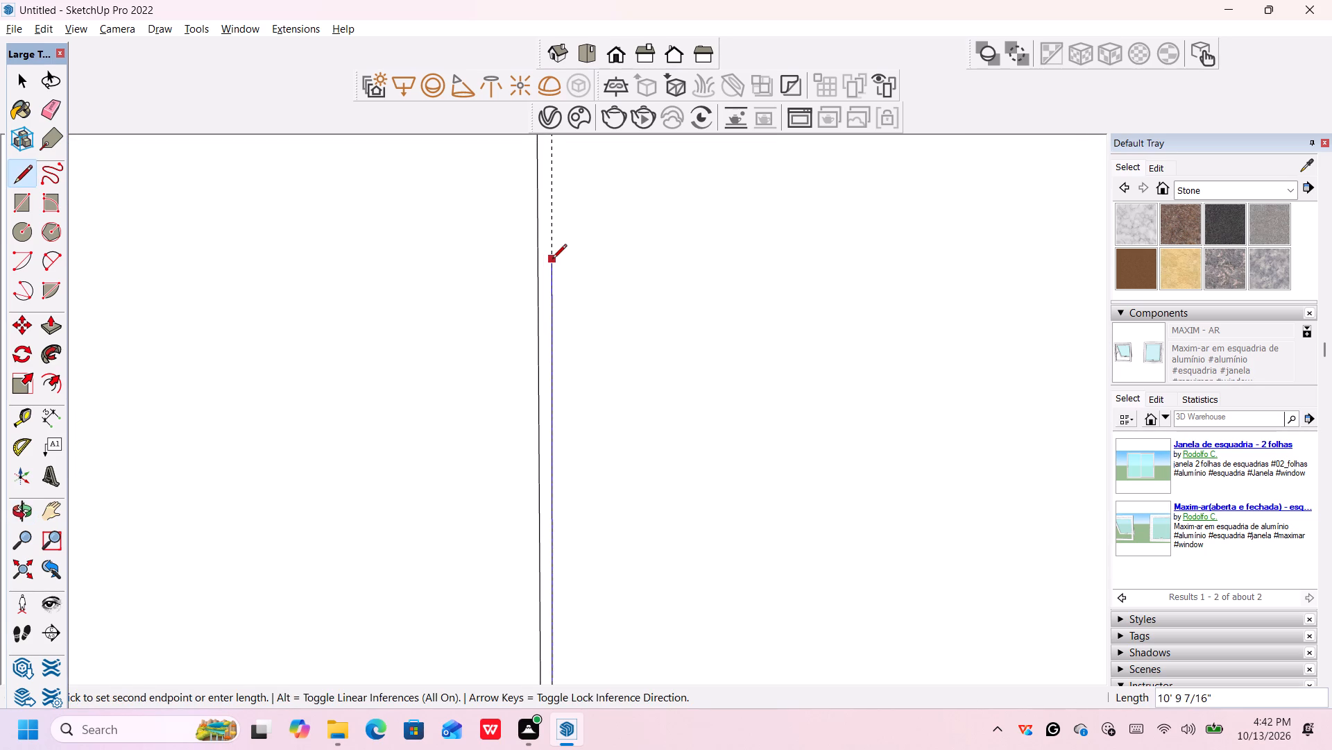
{"action": "scroll", "coordinate": [552, 260], "scroll_direction": "up", "scroll_amount": 5}
{"action": "middle_click_drag", "start_coordinate": [552, 263], "coordinate": [554, 137]}
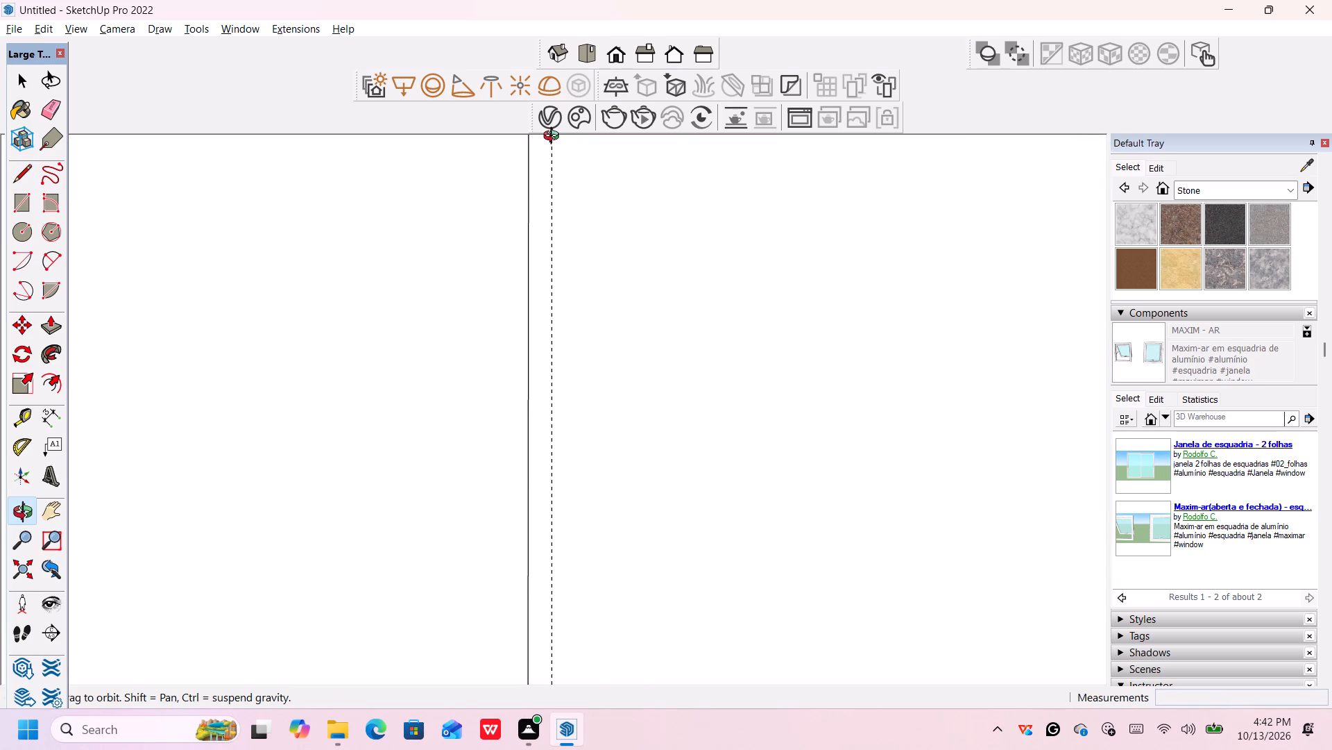
{"action": "middle_click_drag", "start_coordinate": [554, 137], "coordinate": [554, 138]}
{"action": "scroll", "coordinate": [570, 243], "scroll_direction": "up", "scroll_amount": 4}
{"action": "scroll", "coordinate": [570, 243], "scroll_direction": "down", "scroll_amount": 1}
{"action": "middle_click_drag", "start_coordinate": [570, 243], "coordinate": [575, 258]}
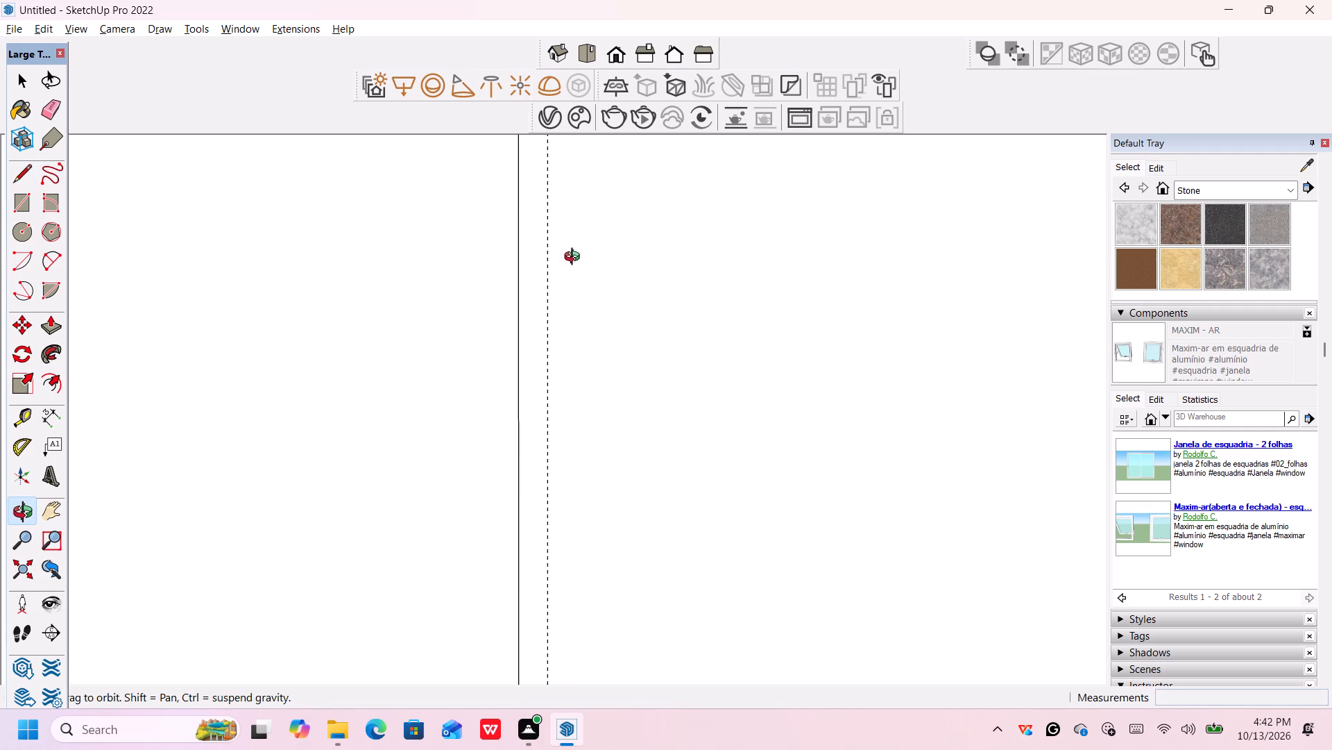
{"action": "middle_click_drag", "start_coordinate": [575, 258], "coordinate": [624, 496]}
{"action": "middle_click", "coordinate": [621, 476]}
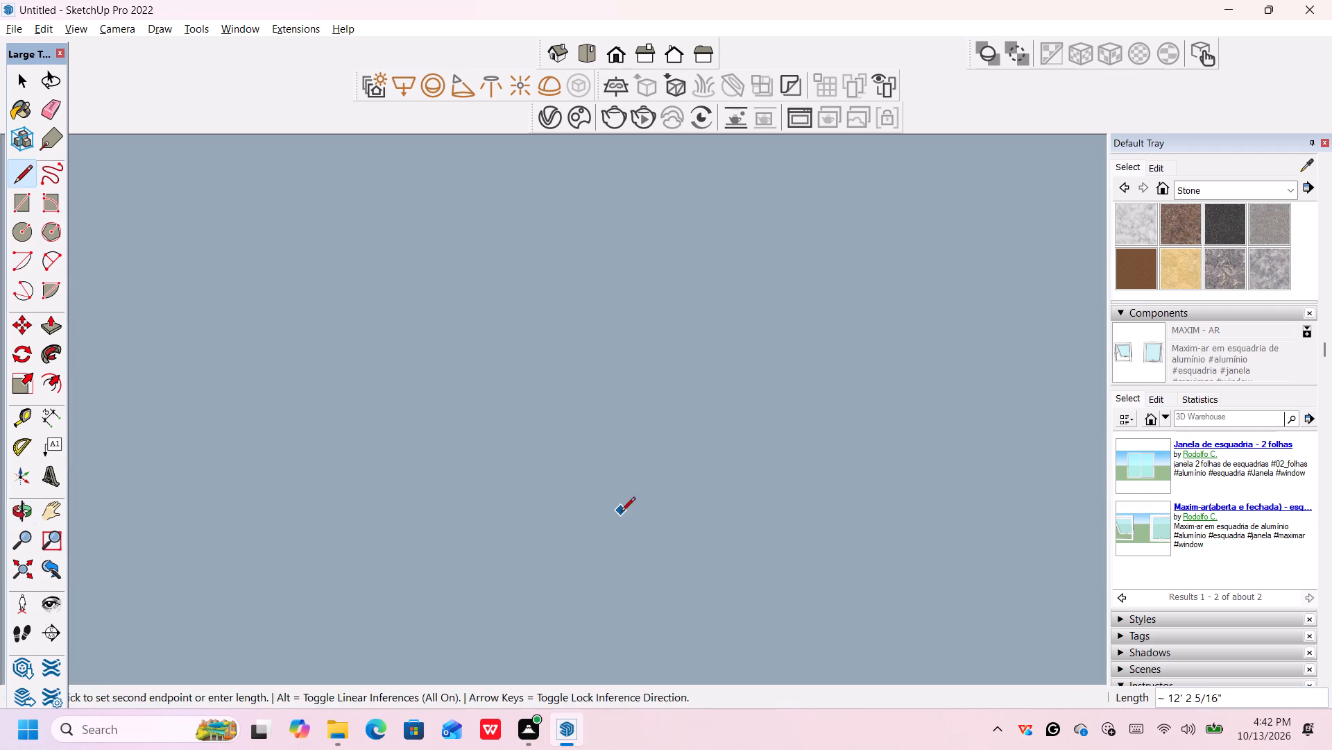
End the vertical line up the second panel line's guide at the top groove line, making it about 11' 11" long.
{"action": "middle_click_drag", "start_coordinate": [621, 512], "coordinate": [608, 220]}
{"action": "scroll", "coordinate": [567, 593], "scroll_direction": "up", "scroll_amount": 2}
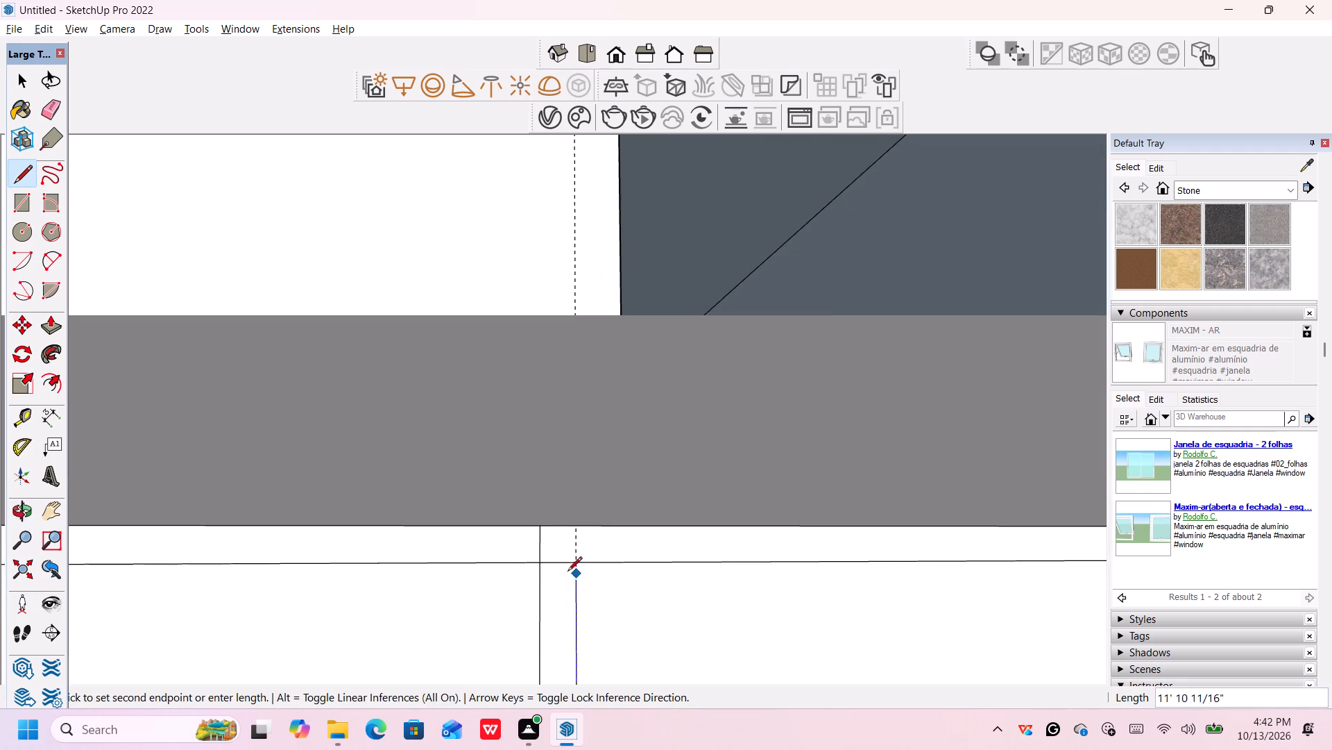
{"action": "left_click", "coordinate": [579, 562]}
{"action": "key", "text": "space"}
Delete the vertical guides of the ground-floor panel lines and the horizontal guide at the top of the wall.
{"action": "scroll", "coordinate": [579, 560], "scroll_direction": "down", "scroll_amount": 5}
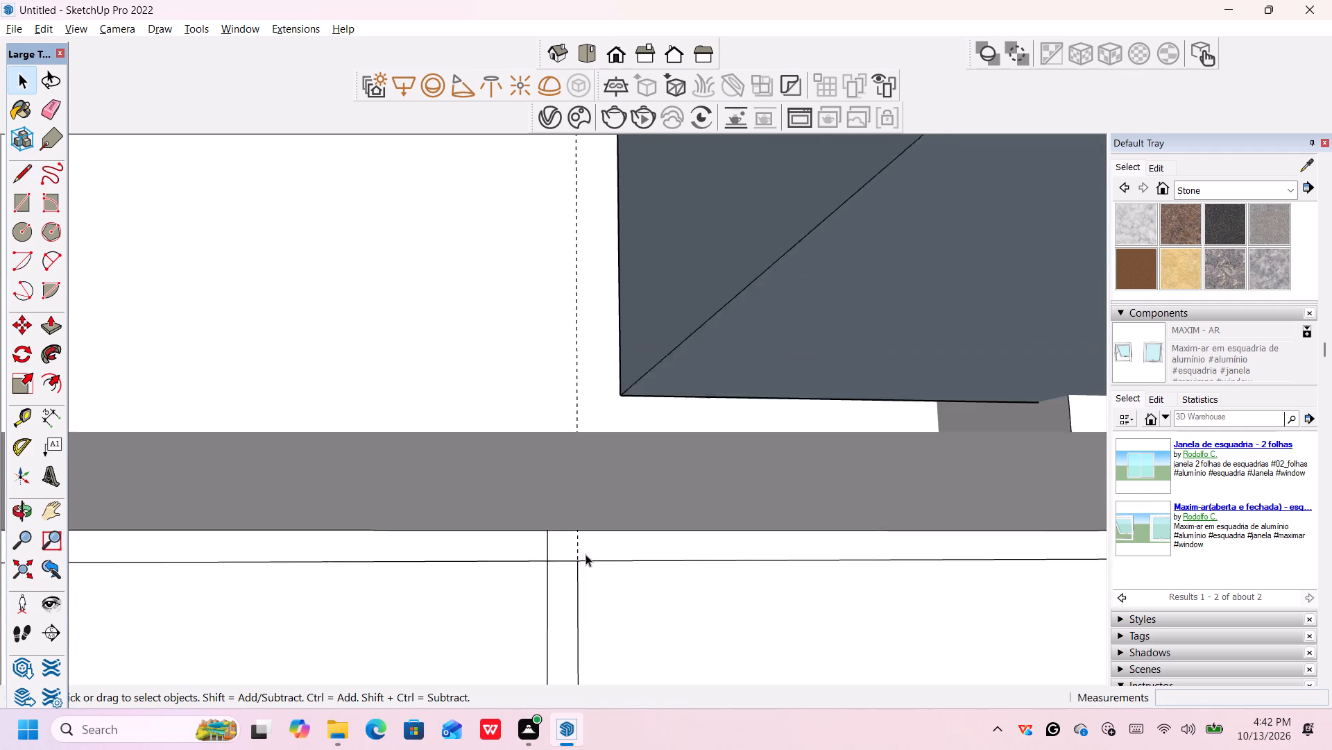
{"action": "scroll", "coordinate": [586, 554], "scroll_direction": "down", "scroll_amount": 20}
{"action": "scroll", "coordinate": [586, 554], "scroll_direction": "down", "scroll_amount": 16}
{"action": "scroll", "coordinate": [606, 535], "scroll_direction": "up", "scroll_amount": 1}
{"action": "scroll", "coordinate": [606, 535], "scroll_direction": "down", "scroll_amount": 9}
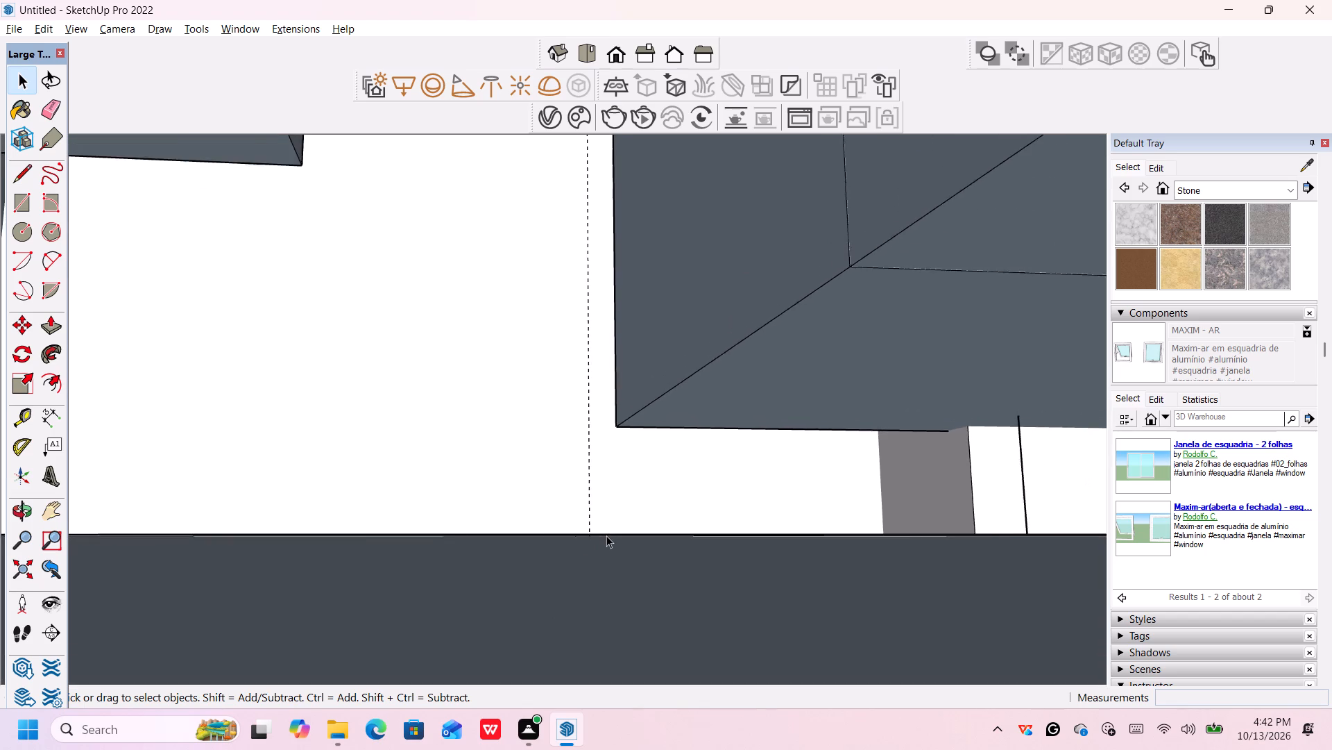
{"action": "scroll", "coordinate": [606, 535], "scroll_direction": "down", "scroll_amount": 20}
{"action": "scroll", "coordinate": [606, 535], "scroll_direction": "down", "scroll_amount": 20}
{"action": "scroll", "coordinate": [606, 535], "scroll_direction": "down", "scroll_amount": 15}
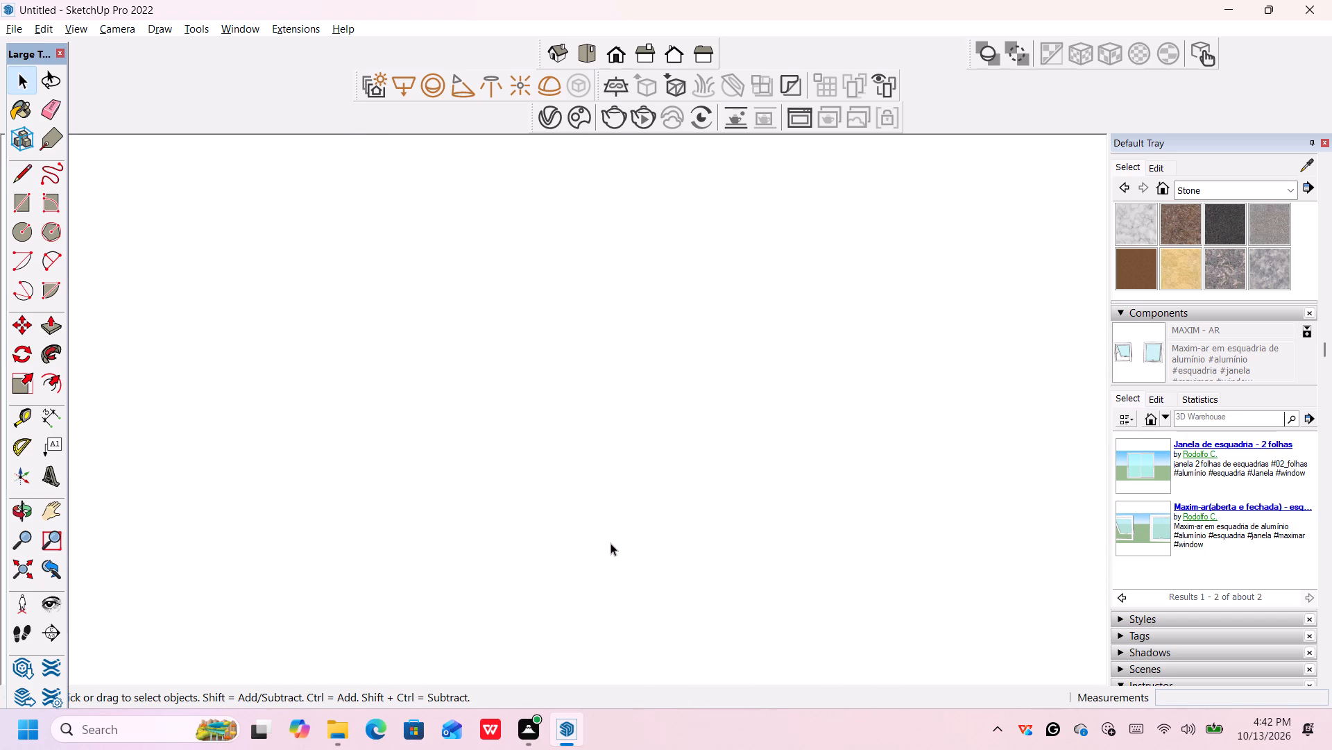
{"action": "scroll", "coordinate": [610, 543], "scroll_direction": "down", "scroll_amount": 20}
{"action": "scroll", "coordinate": [610, 543], "scroll_direction": "down", "scroll_amount": 20}
{"action": "scroll", "coordinate": [610, 543], "scroll_direction": "down", "scroll_amount": 14}
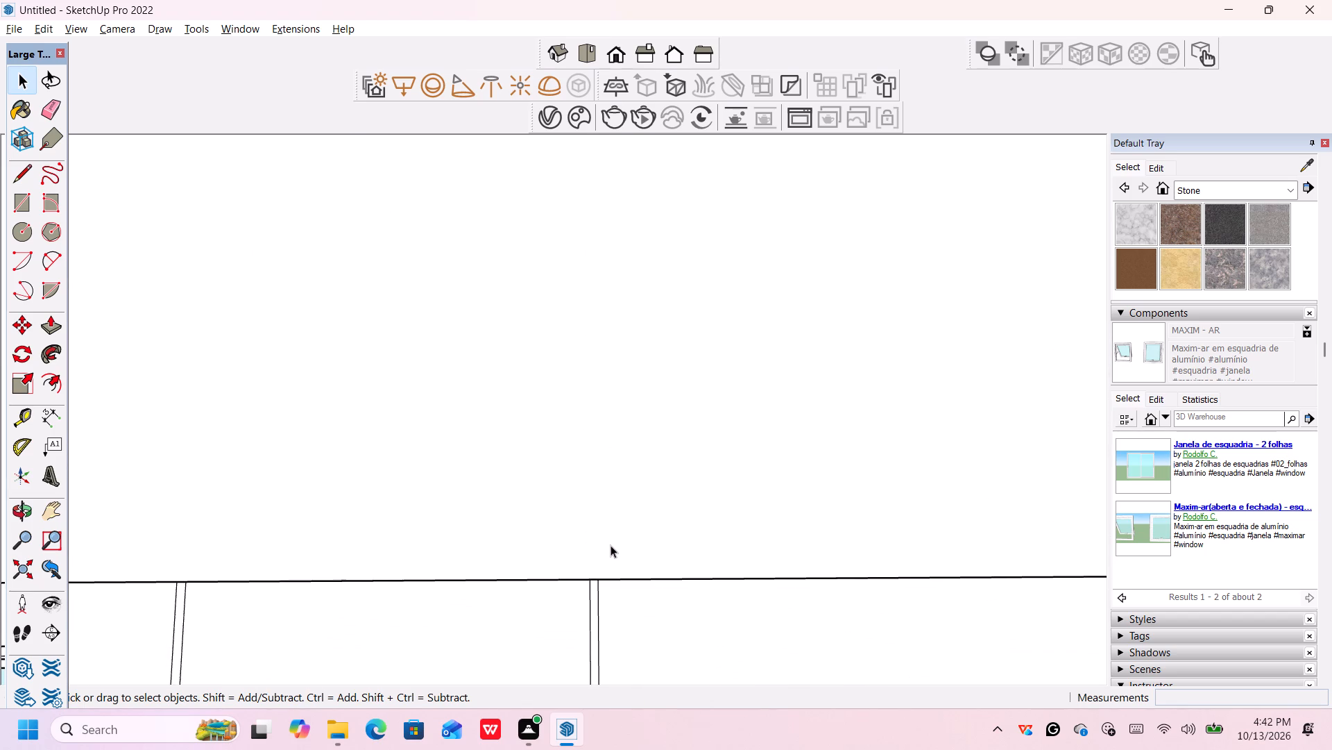
{"action": "scroll", "coordinate": [610, 545], "scroll_direction": "down", "scroll_amount": 20}
{"action": "scroll", "coordinate": [610, 545], "scroll_direction": "down", "scroll_amount": 20}
{"action": "scroll", "coordinate": [610, 545], "scroll_direction": "down", "scroll_amount": 14}
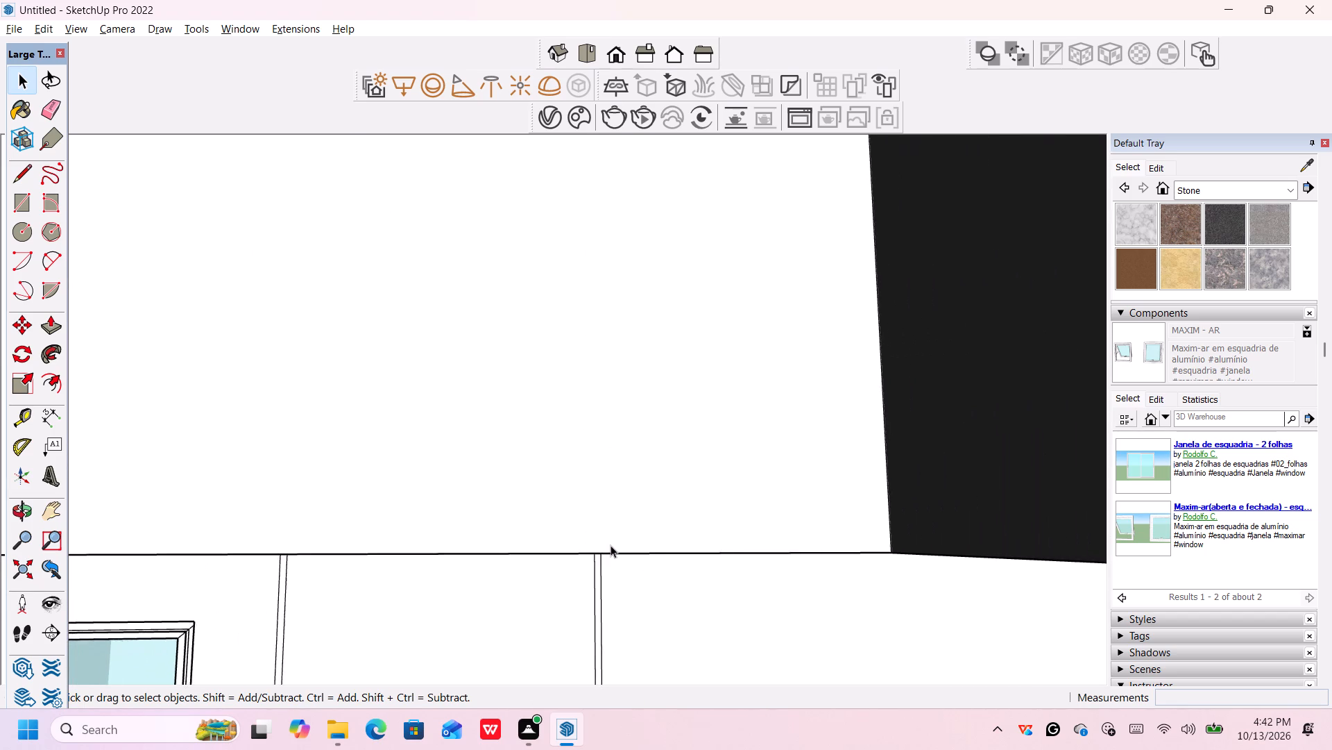
{"action": "scroll", "coordinate": [610, 545], "scroll_direction": "down", "scroll_amount": 20}
{"action": "scroll", "coordinate": [610, 545], "scroll_direction": "down", "scroll_amount": 20}
{"action": "scroll", "coordinate": [610, 545], "scroll_direction": "down", "scroll_amount": 14}
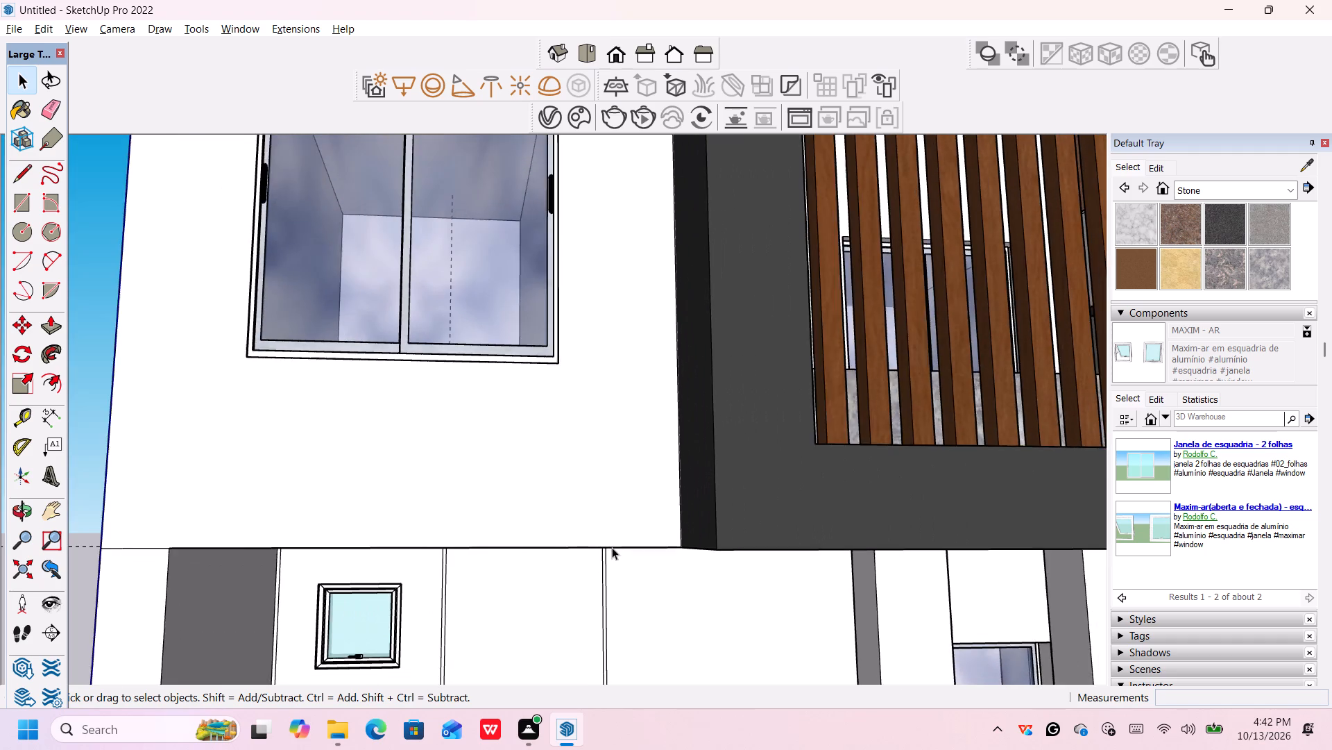
{"action": "scroll", "coordinate": [612, 547], "scroll_direction": "down", "scroll_amount": 20}
{"action": "scroll", "coordinate": [612, 547], "scroll_direction": "down", "scroll_amount": 20}
{"action": "scroll", "coordinate": [612, 547], "scroll_direction": "down", "scroll_amount": 14}
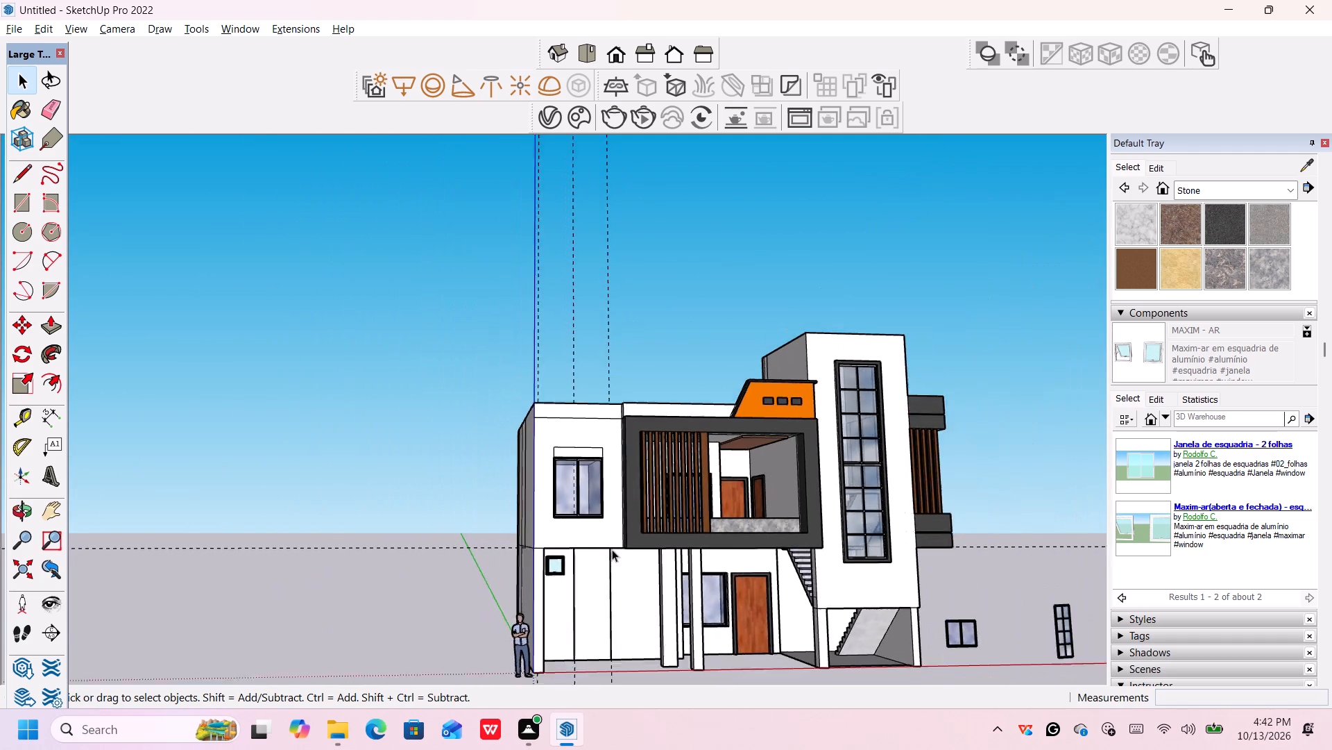
{"action": "scroll", "coordinate": [612, 549], "scroll_direction": "down", "scroll_amount": 14}
{"action": "left_click_drag", "start_coordinate": [633, 652], "coordinate": [543, 666]}
{"action": "key", "text": "Delete"}
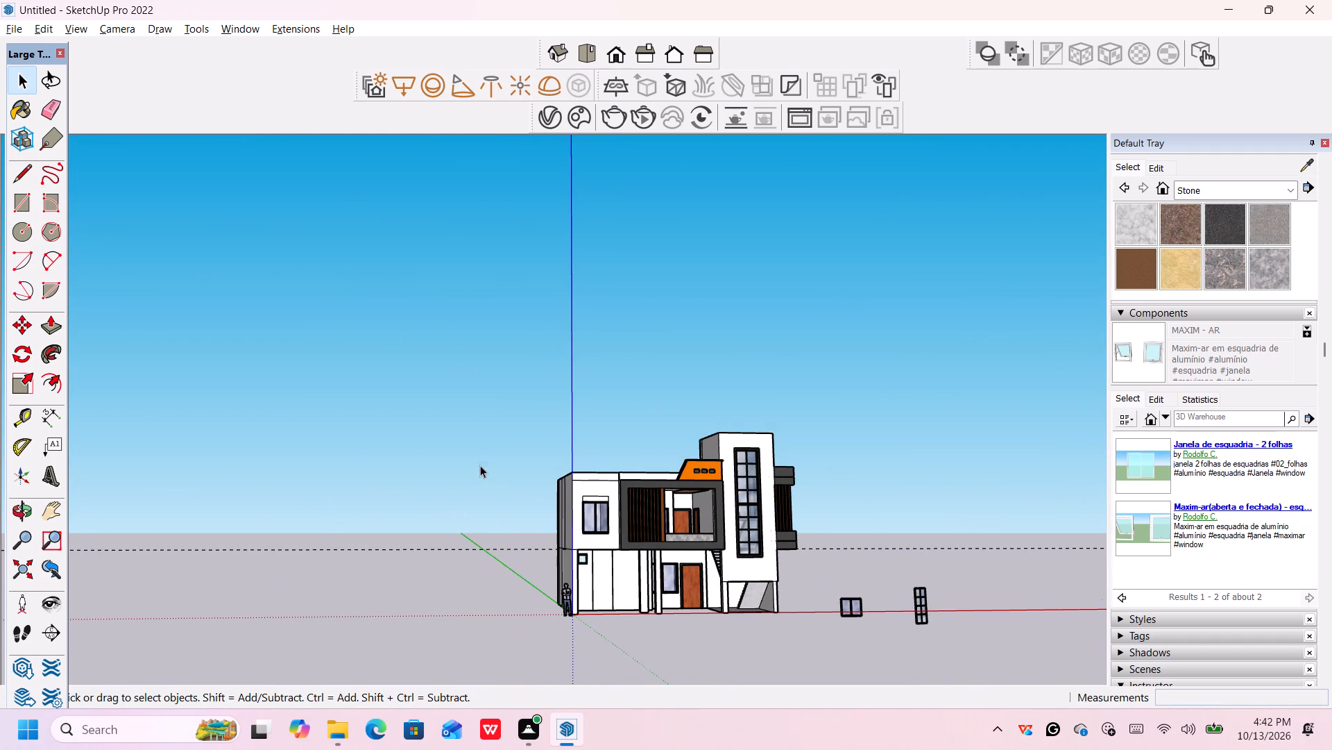
{"action": "left_click_drag", "start_coordinate": [480, 478], "coordinate": [456, 598]}
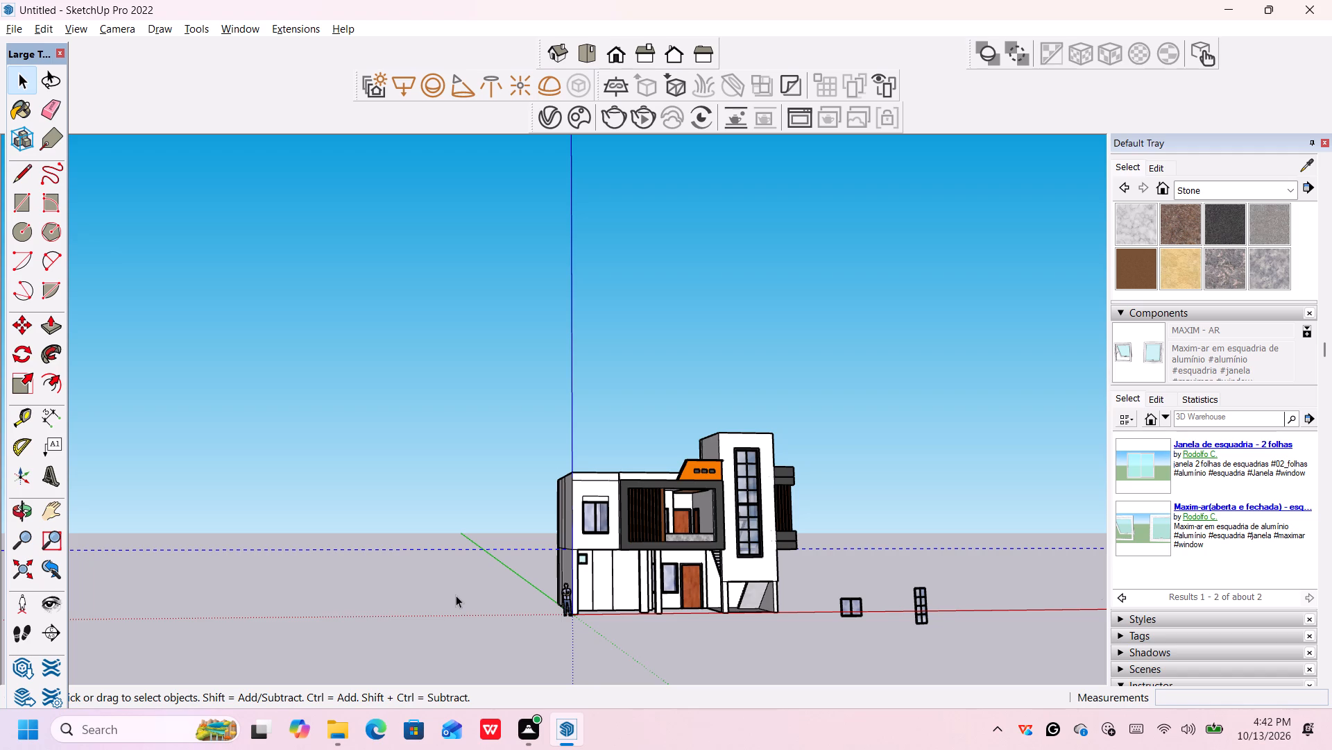
{"action": "key", "text": "Delete"}
Sample Color M07 from the balcony's dark frame and paint the ground-floor wall's top and vertical groove strips with it.
{"action": "scroll", "coordinate": [729, 628], "scroll_direction": "up", "scroll_amount": 1}
{"action": "middle_click_drag", "start_coordinate": [712, 635], "coordinate": [644, 626]}
{"action": "scroll", "coordinate": [644, 625], "scroll_direction": "up", "scroll_amount": 4}
{"action": "middle_click_drag", "start_coordinate": [601, 611], "coordinate": [615, 674]}
{"action": "scroll", "coordinate": [631, 484], "scroll_direction": "up", "scroll_amount": 2}
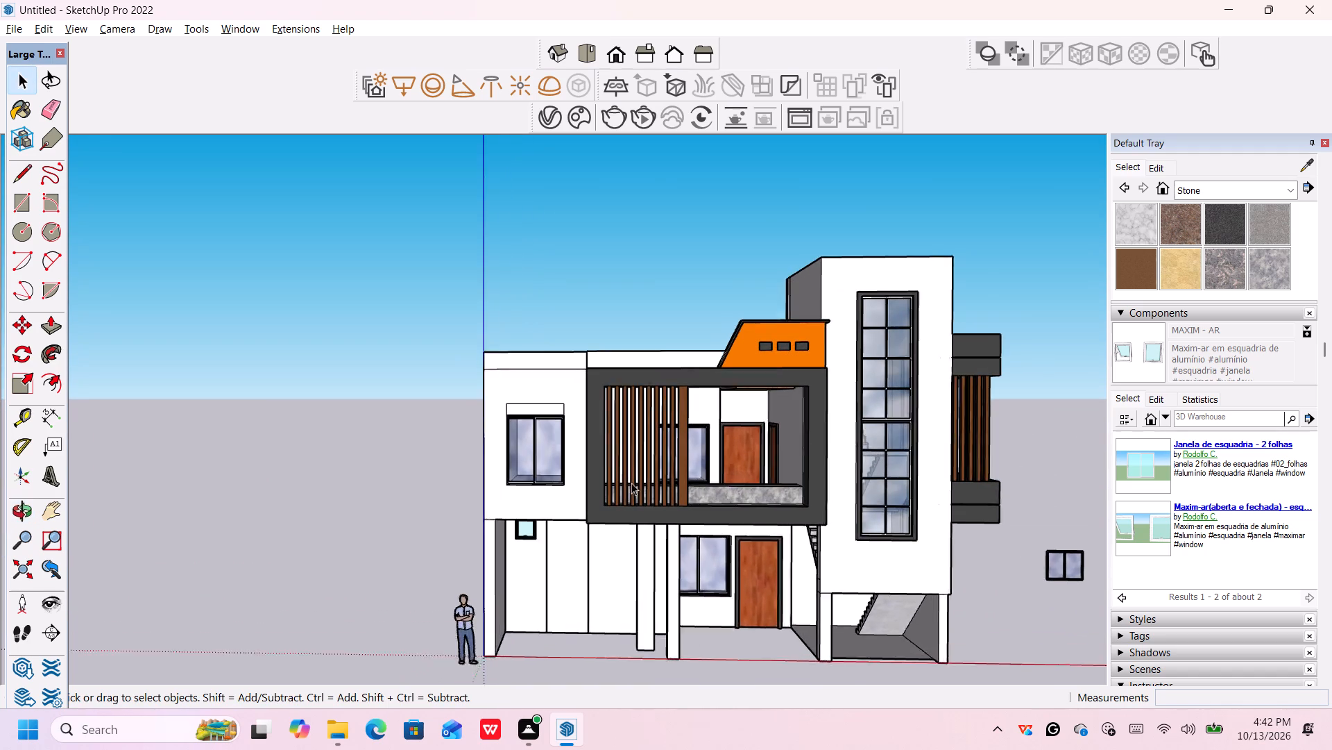
{"action": "scroll", "coordinate": [631, 483], "scroll_direction": "up", "scroll_amount": 2}
{"action": "left_click", "coordinate": [1306, 165]}
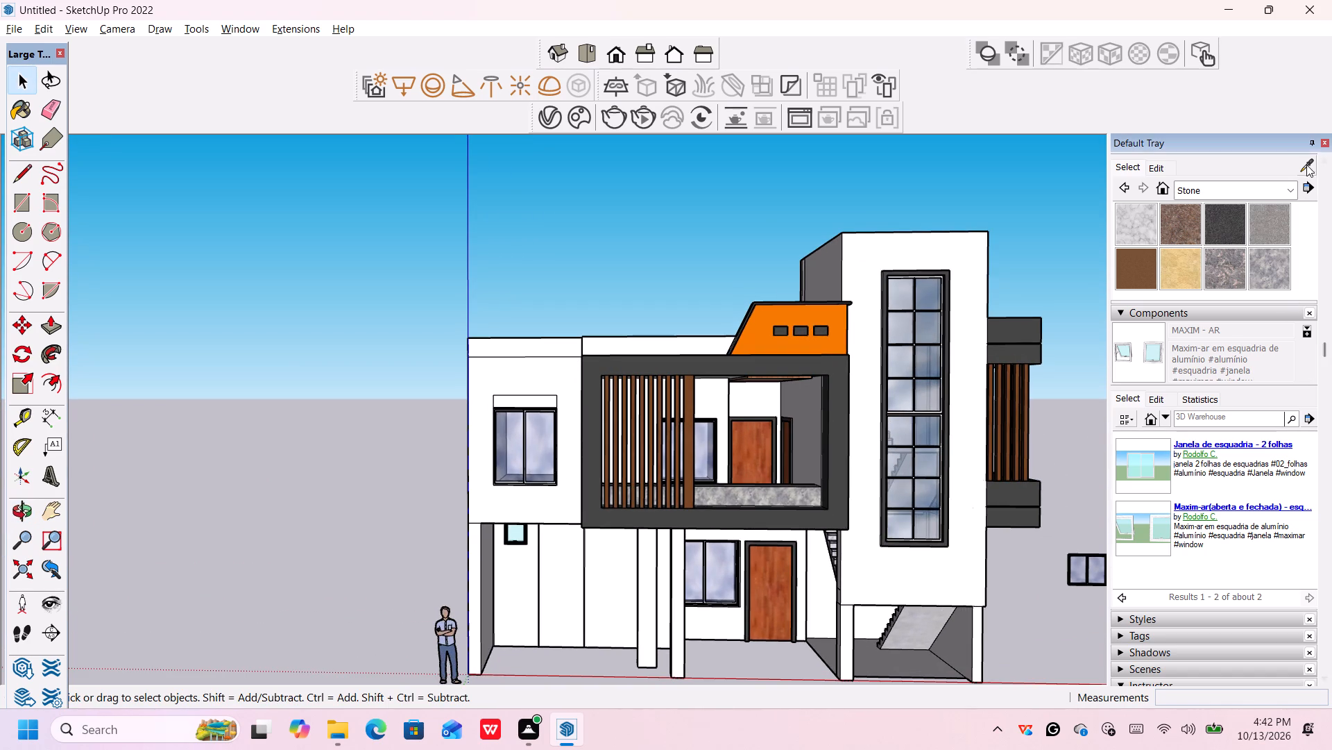
{"action": "left_click", "coordinate": [710, 515]}
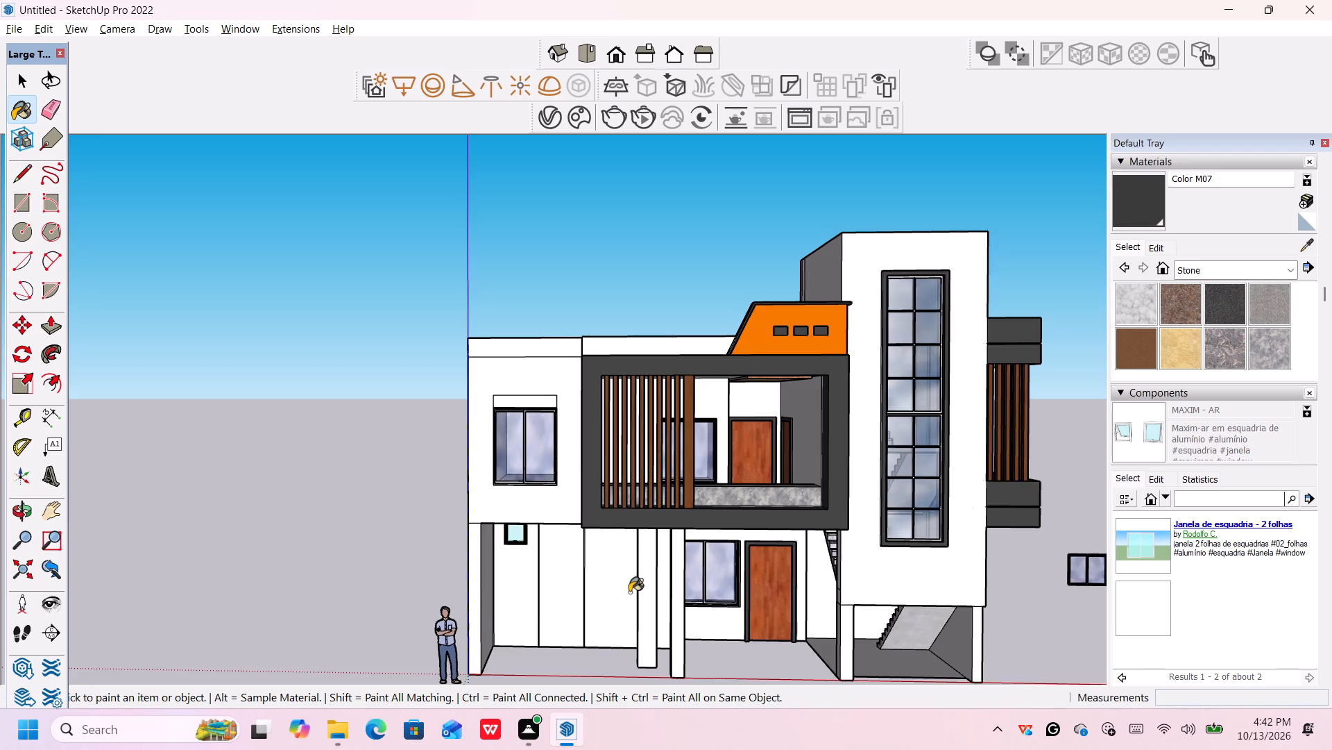
{"action": "scroll", "coordinate": [629, 592], "scroll_direction": "up", "scroll_amount": 4}
{"action": "scroll", "coordinate": [545, 582], "scroll_direction": "up", "scroll_amount": 4}
{"action": "middle_click_drag", "start_coordinate": [515, 566], "coordinate": [504, 524]}
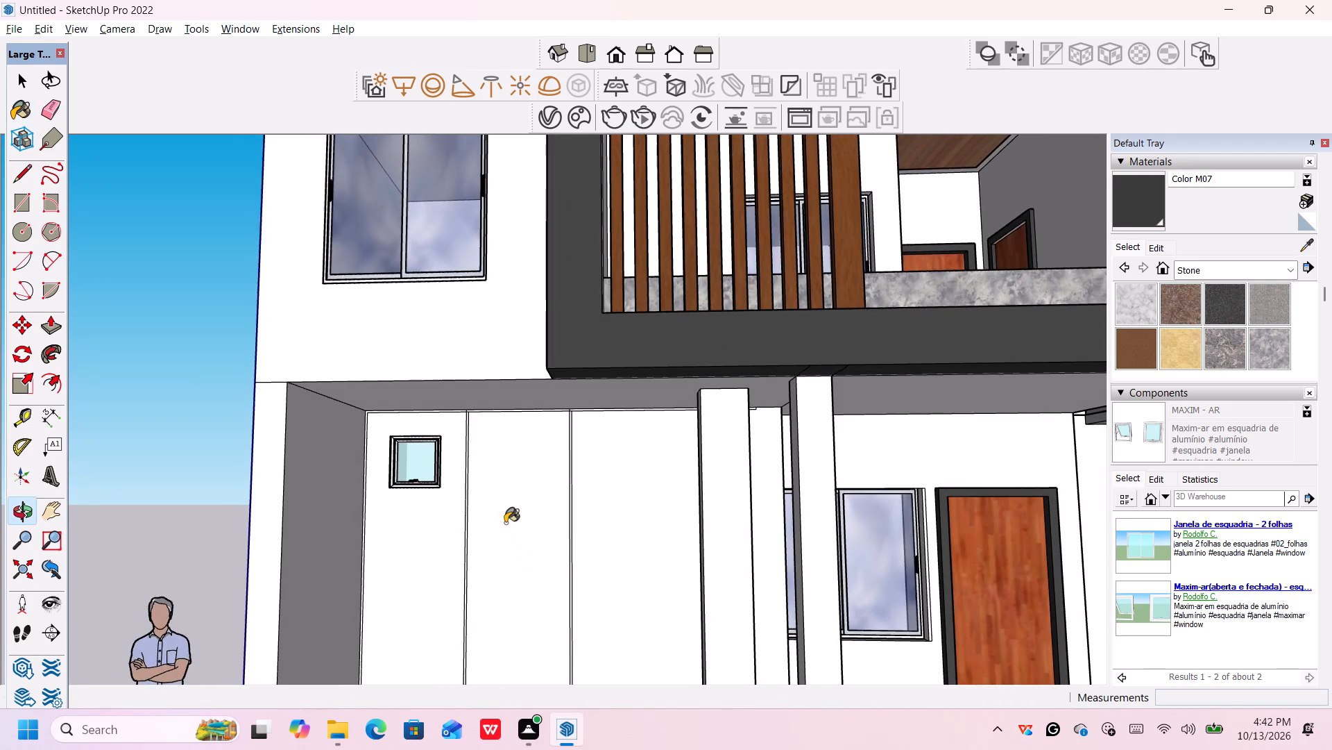
{"action": "scroll", "coordinate": [422, 405], "scroll_direction": "up", "scroll_amount": 6}
{"action": "scroll", "coordinate": [360, 409], "scroll_direction": "up", "scroll_amount": 4}
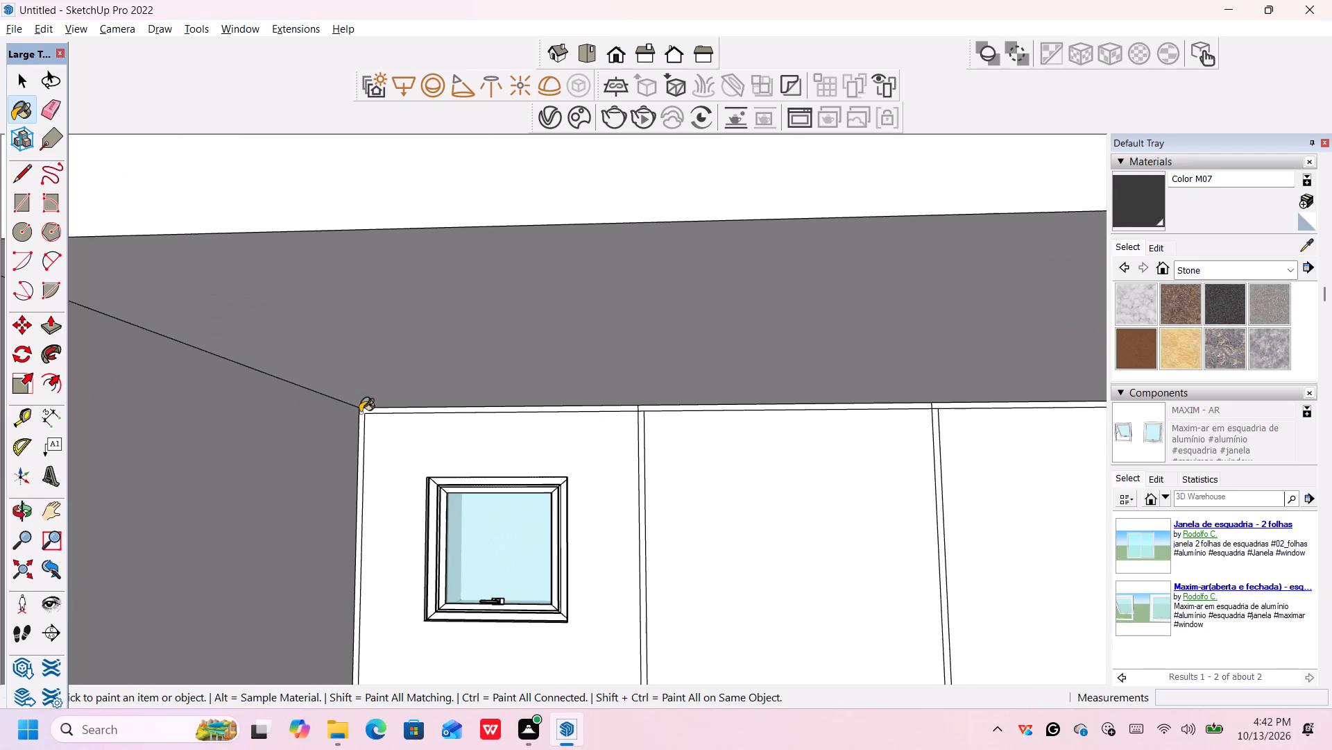
{"action": "left_click", "coordinate": [360, 412]}
{"action": "left_click", "coordinate": [364, 412]}
{"action": "left_click", "coordinate": [688, 407]}
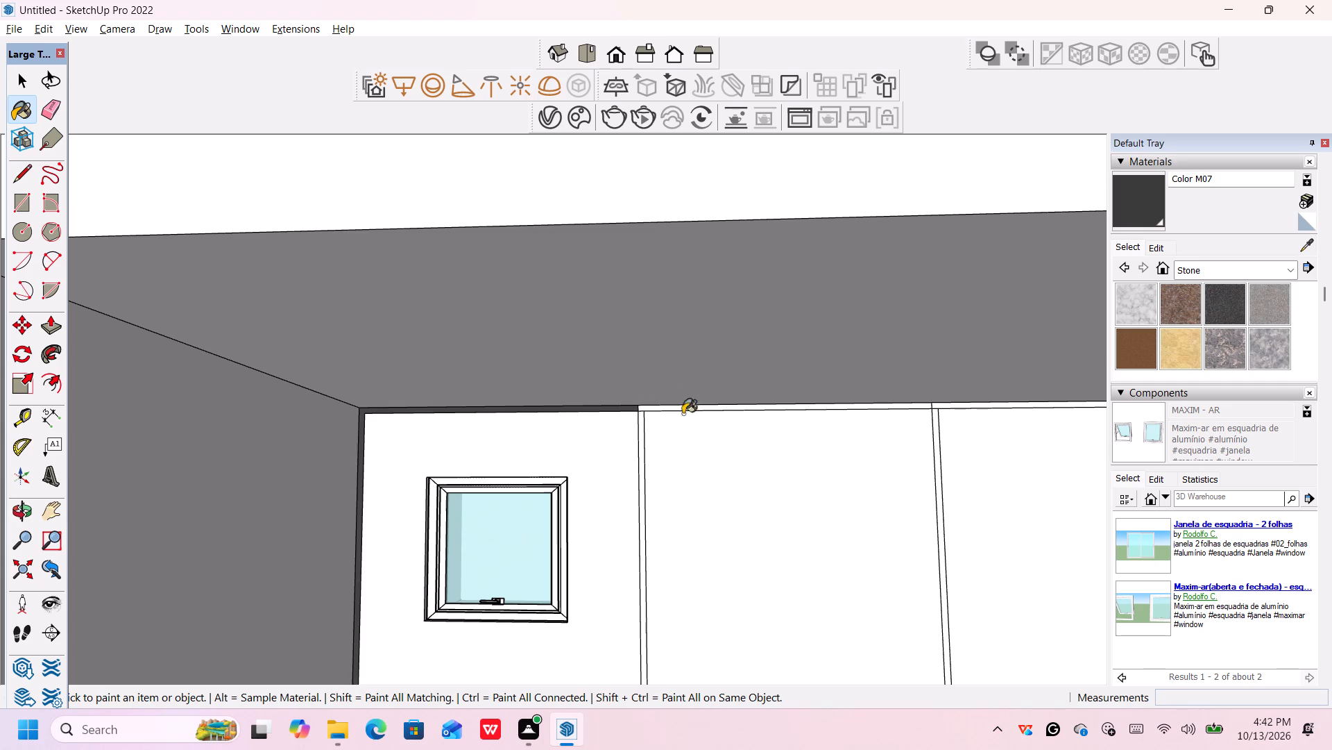
{"action": "left_click", "coordinate": [640, 433]}
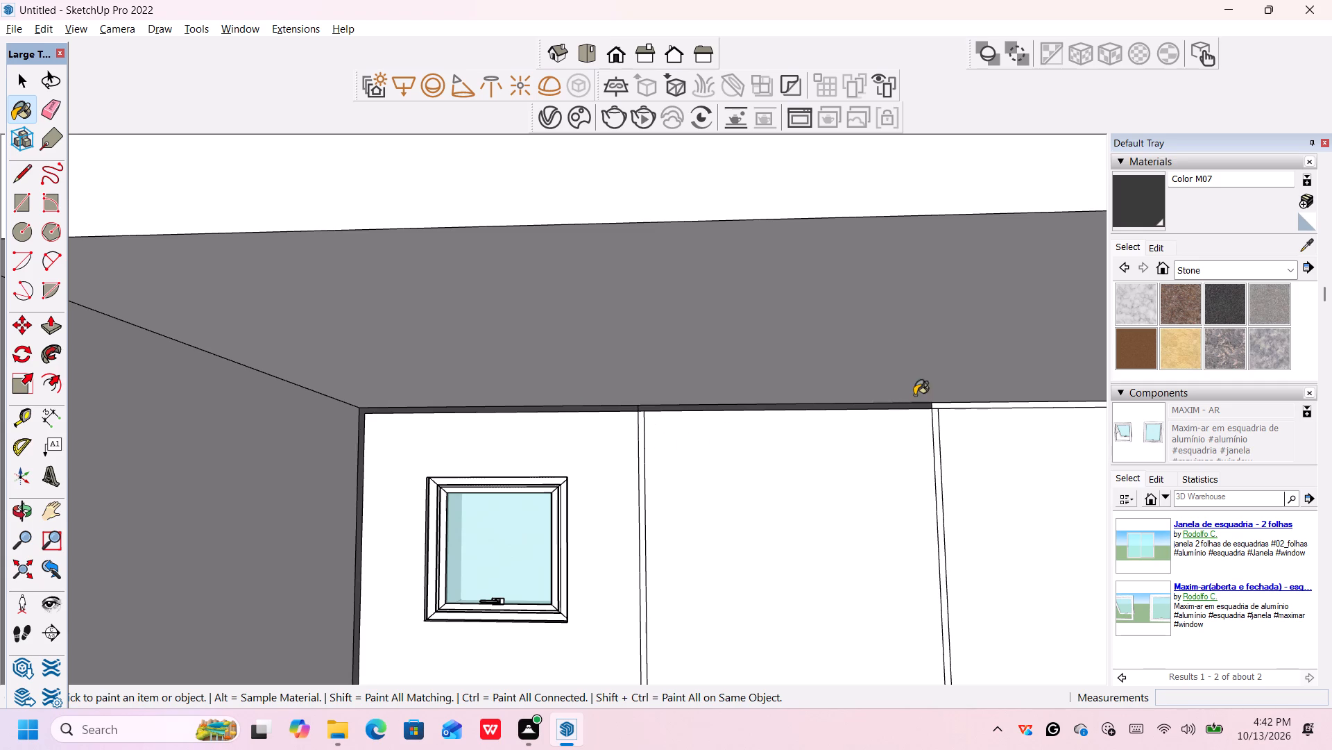
{"action": "left_click", "coordinate": [980, 403]}
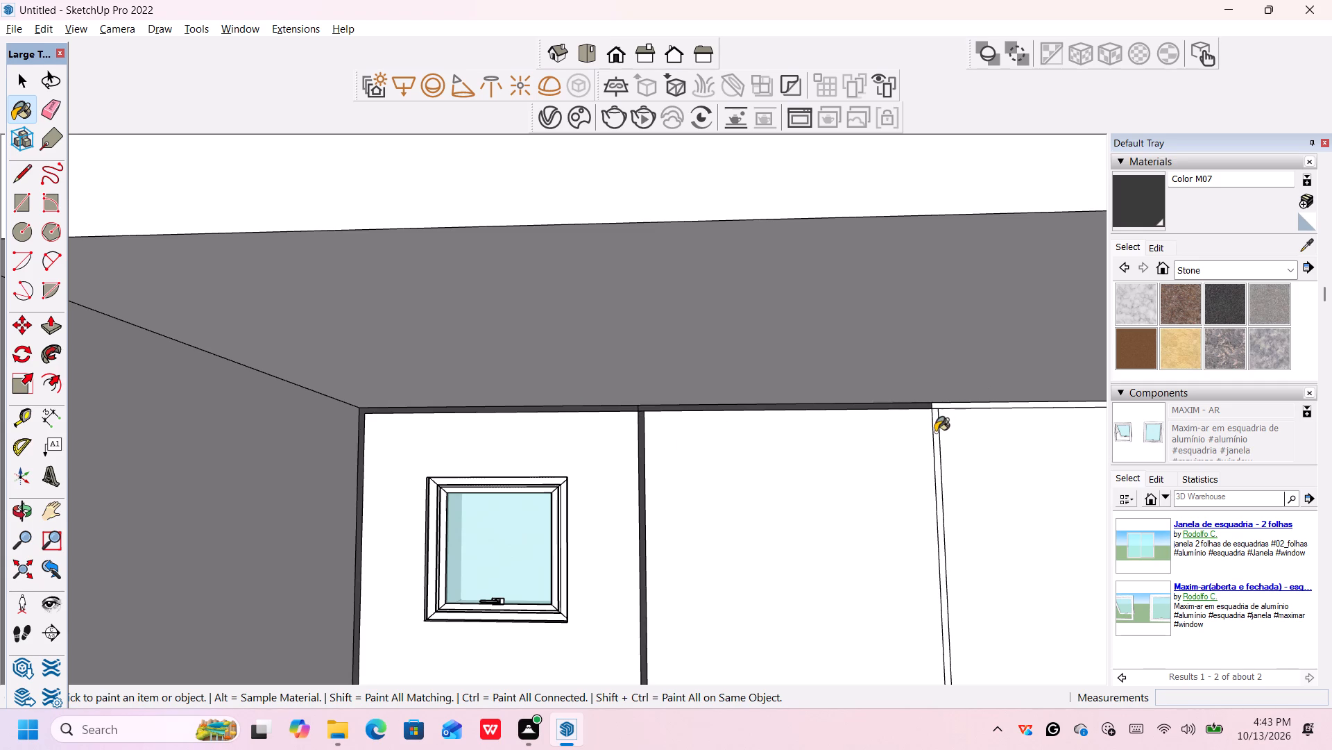
{"action": "left_click", "coordinate": [935, 432]}
Examine the ground-floor panelled wall and the front facade from outside the house.
{"action": "scroll", "coordinate": [934, 435], "scroll_direction": "down", "scroll_amount": 20}
{"action": "scroll", "coordinate": [934, 435], "scroll_direction": "down", "scroll_amount": 2}
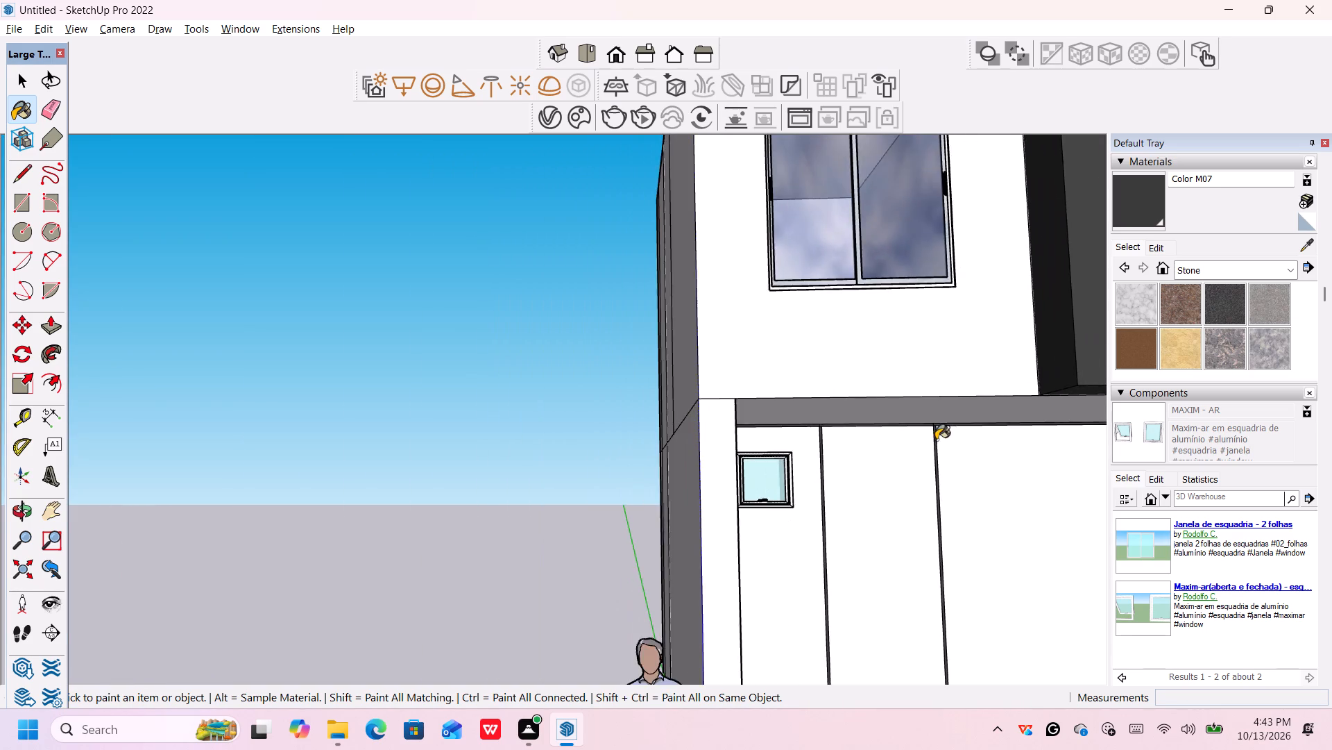
{"action": "scroll", "coordinate": [936, 440], "scroll_direction": "down", "scroll_amount": 15}
{"action": "scroll", "coordinate": [968, 485], "scroll_direction": "down", "scroll_amount": 5}
{"action": "scroll", "coordinate": [991, 585], "scroll_direction": "down", "scroll_amount": 4}
{"action": "middle_click_drag", "start_coordinate": [989, 641], "coordinate": [977, 644]}
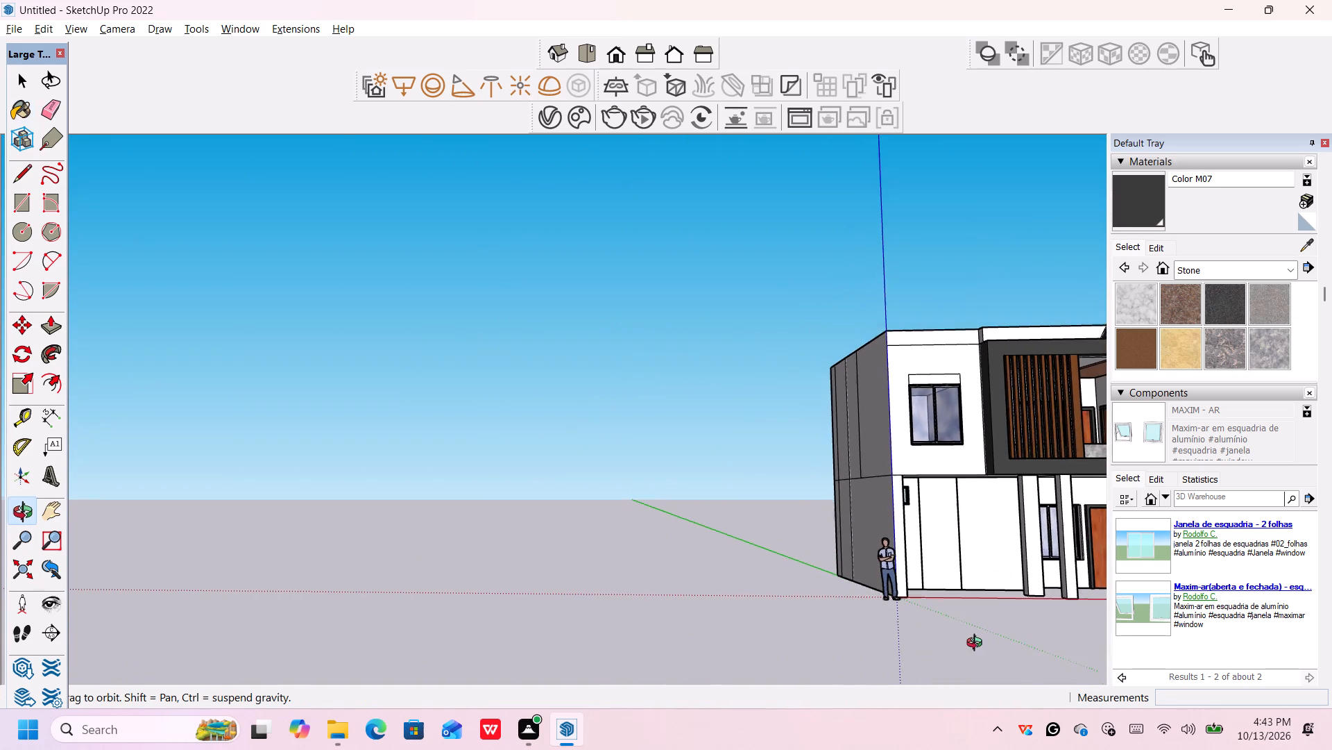
{"action": "middle_click_drag", "start_coordinate": [977, 644], "coordinate": [874, 606]}
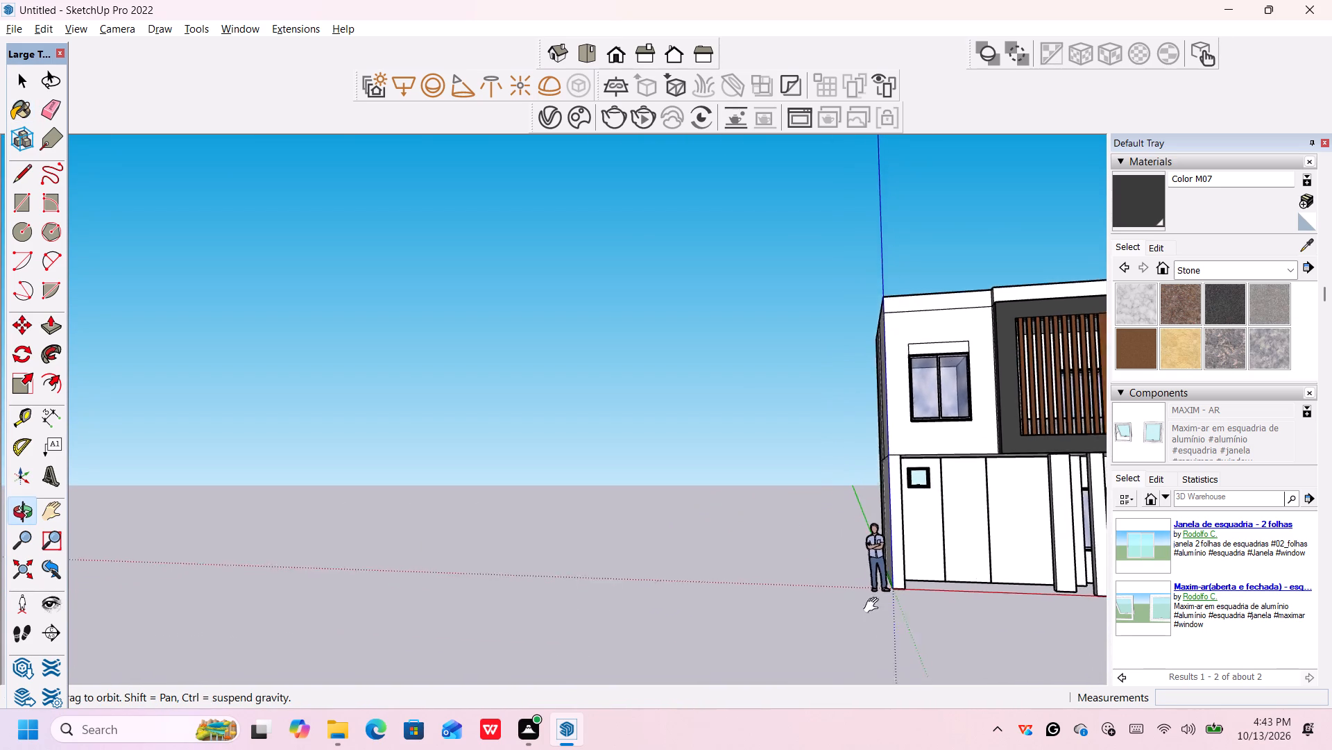
{"action": "middle_click_drag", "start_coordinate": [874, 606], "coordinate": [743, 547]}
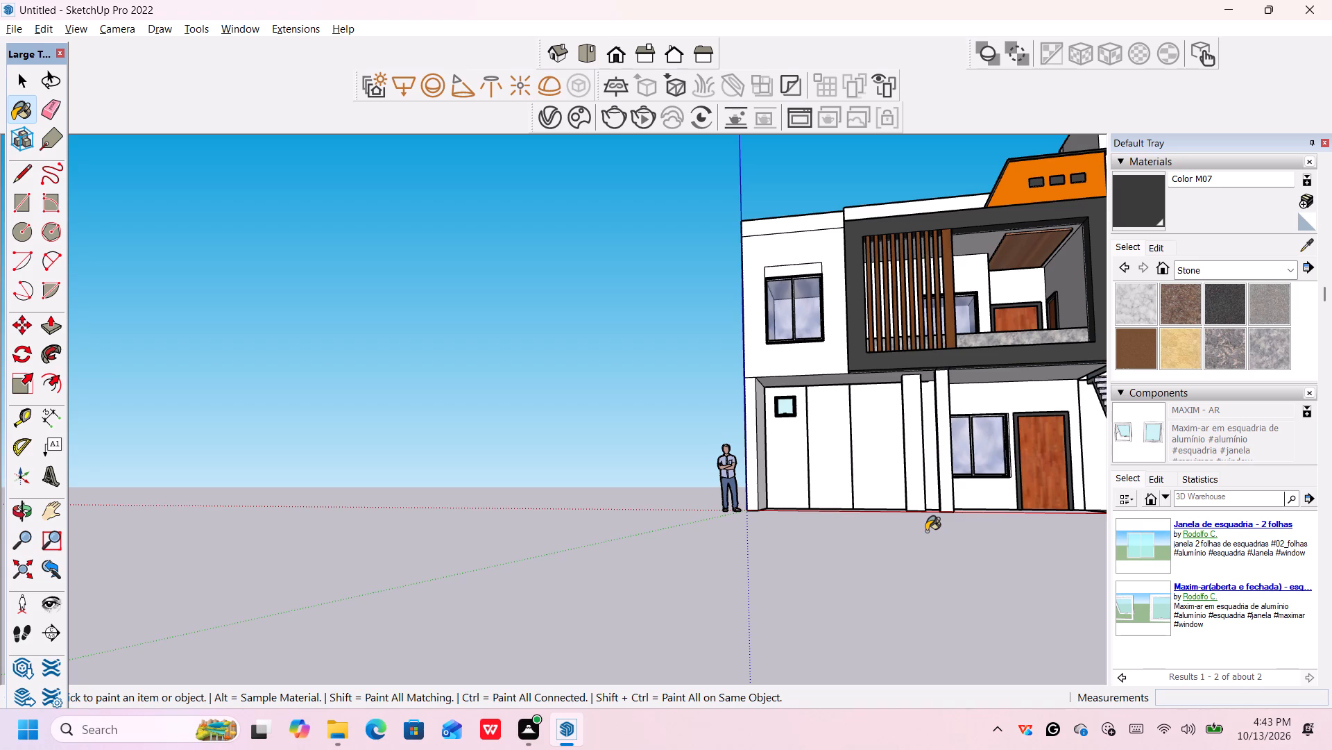
{"action": "scroll", "coordinate": [882, 365], "scroll_direction": "down", "scroll_amount": 3}
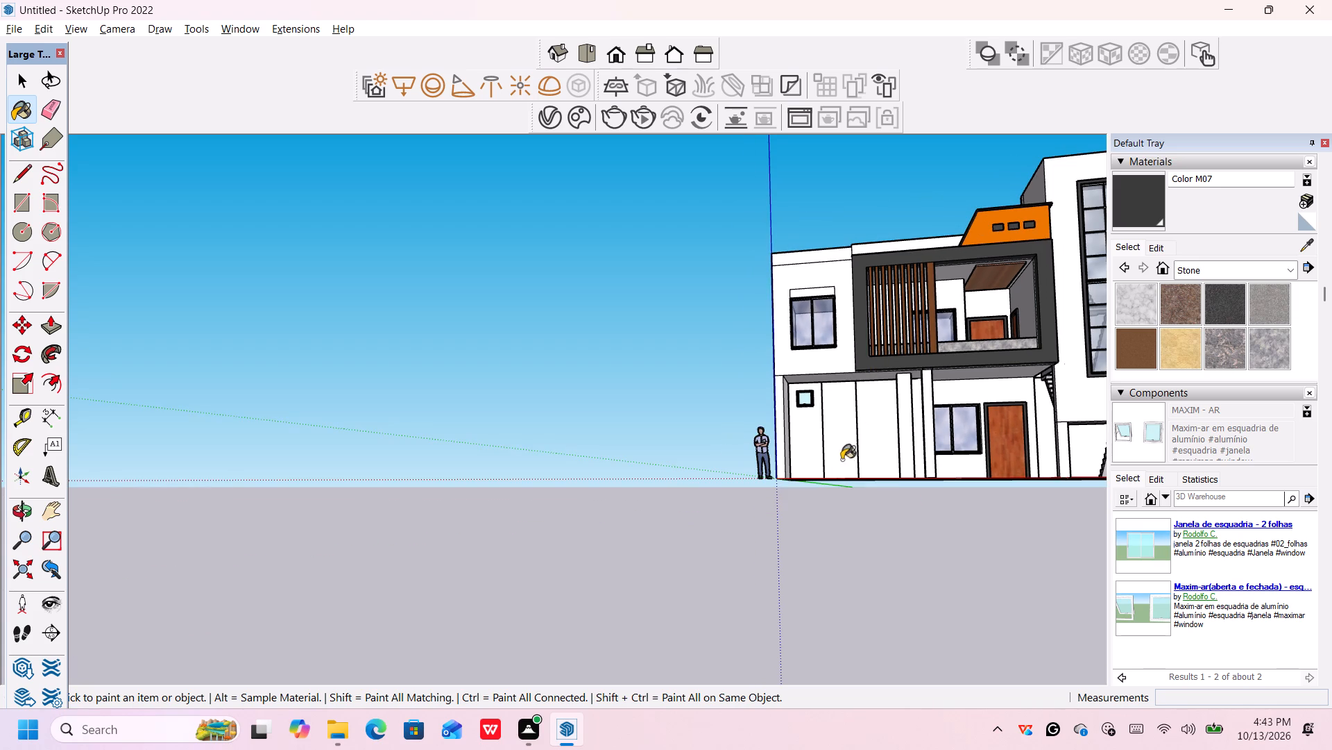
{"action": "middle_click_drag", "start_coordinate": [845, 540], "coordinate": [871, 572]}
{"action": "key", "text": "space"}
{"action": "scroll", "coordinate": [885, 510], "scroll_direction": "up", "scroll_amount": 2}
{"action": "middle_click_drag", "start_coordinate": [887, 517], "coordinate": [925, 588]}
{"action": "scroll", "coordinate": [923, 467], "scroll_direction": "up", "scroll_amount": 1}
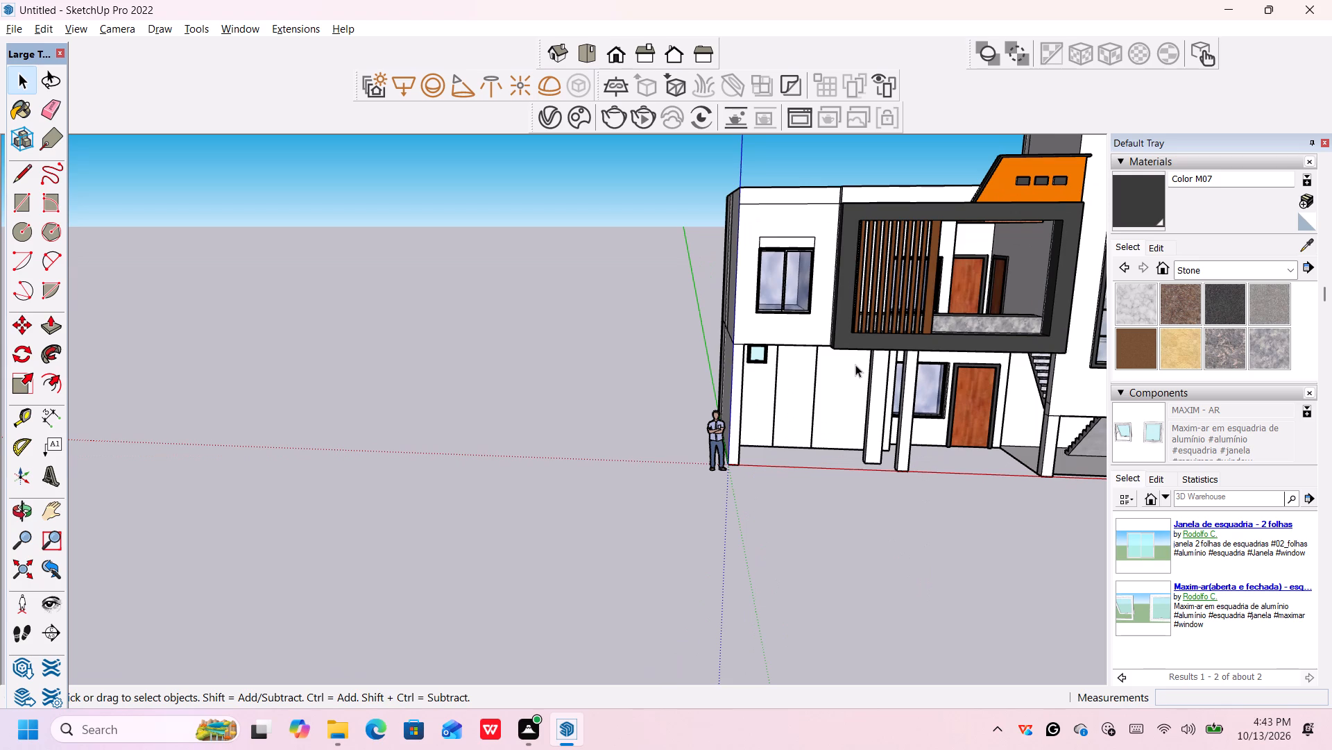
Erase the three leftover outline edges on the wall just above the upper-floor two-leaf window.
{"action": "scroll", "coordinate": [783, 250], "scroll_direction": "up", "scroll_amount": 5}
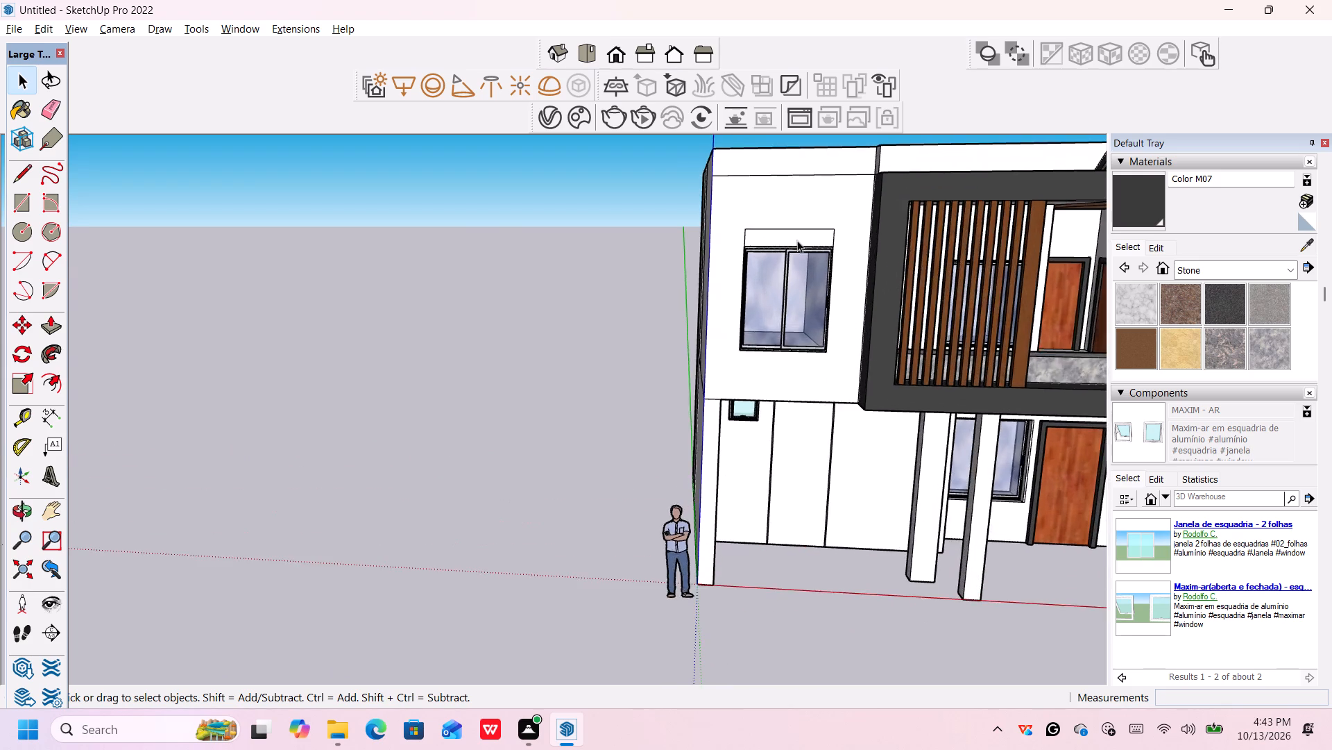
{"action": "scroll", "coordinate": [806, 247], "scroll_direction": "up", "scroll_amount": 5}
{"action": "middle_click_drag", "start_coordinate": [829, 276], "coordinate": [800, 283]}
{"action": "scroll", "coordinate": [800, 283], "scroll_direction": "up", "scroll_amount": 4}
{"action": "middle_click_drag", "start_coordinate": [803, 244], "coordinate": [804, 251]}
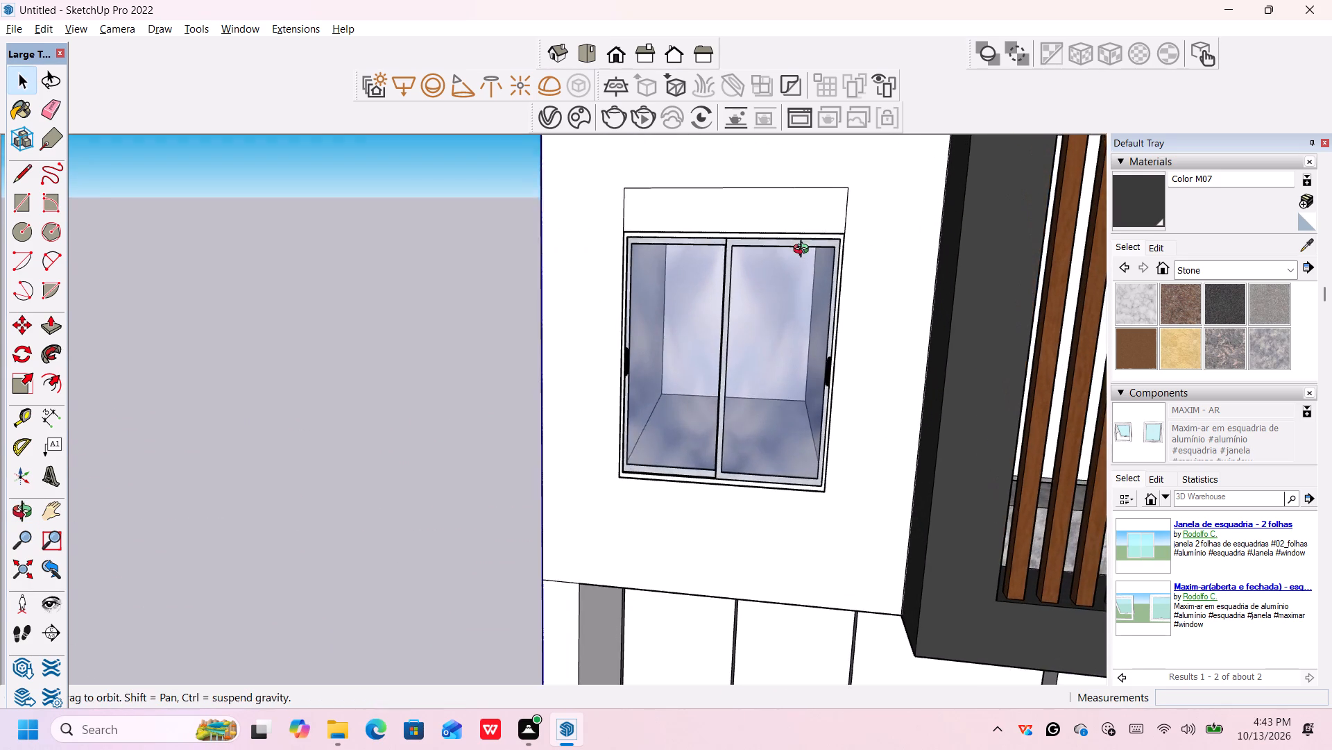
{"action": "middle_click_drag", "start_coordinate": [804, 251], "coordinate": [814, 274]}
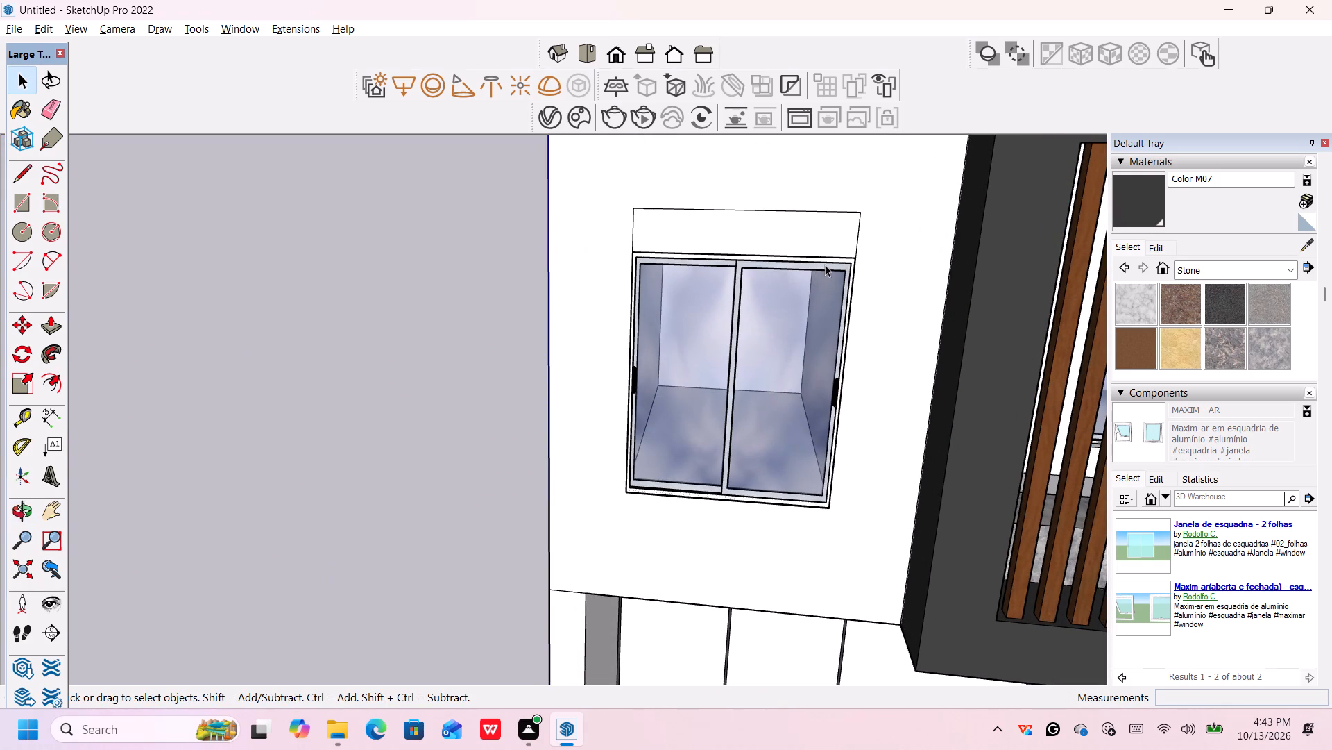
{"action": "key", "text": "e"}
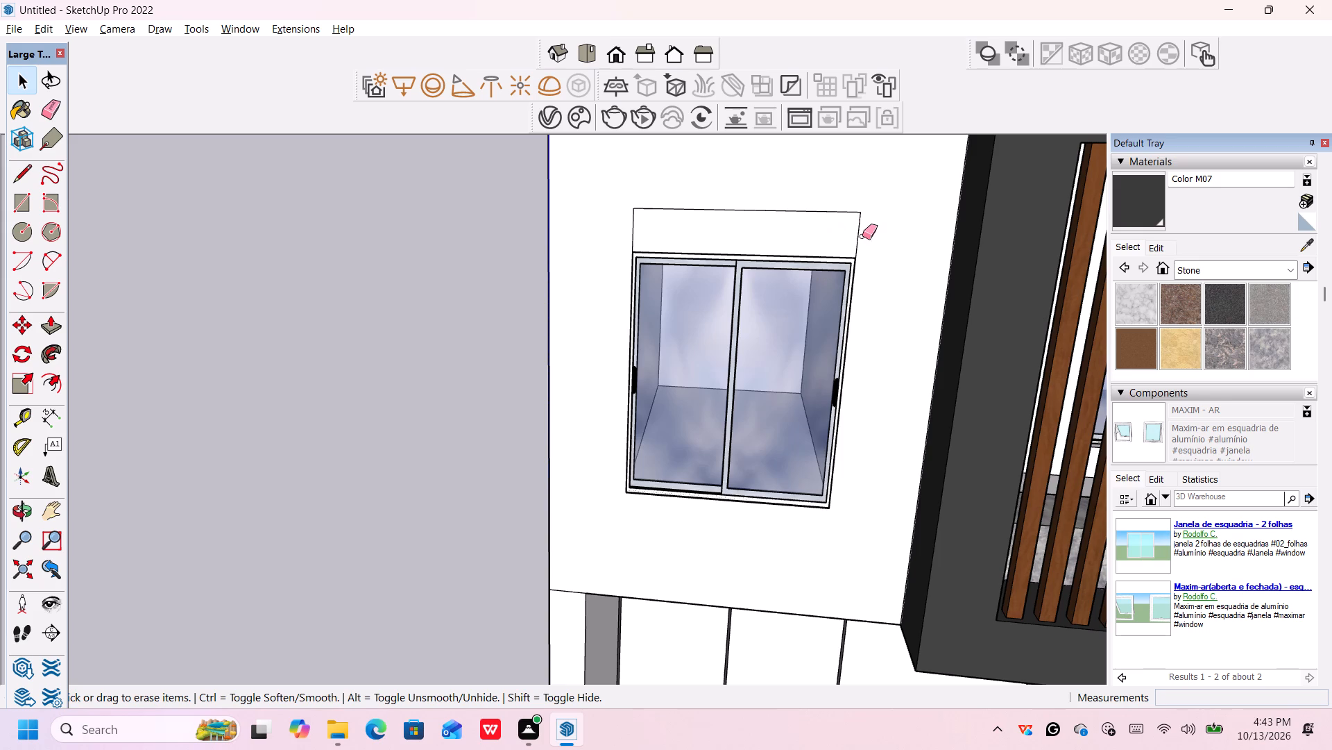
{"action": "left_click", "coordinate": [859, 235]}
{"action": "left_click", "coordinate": [833, 214]}
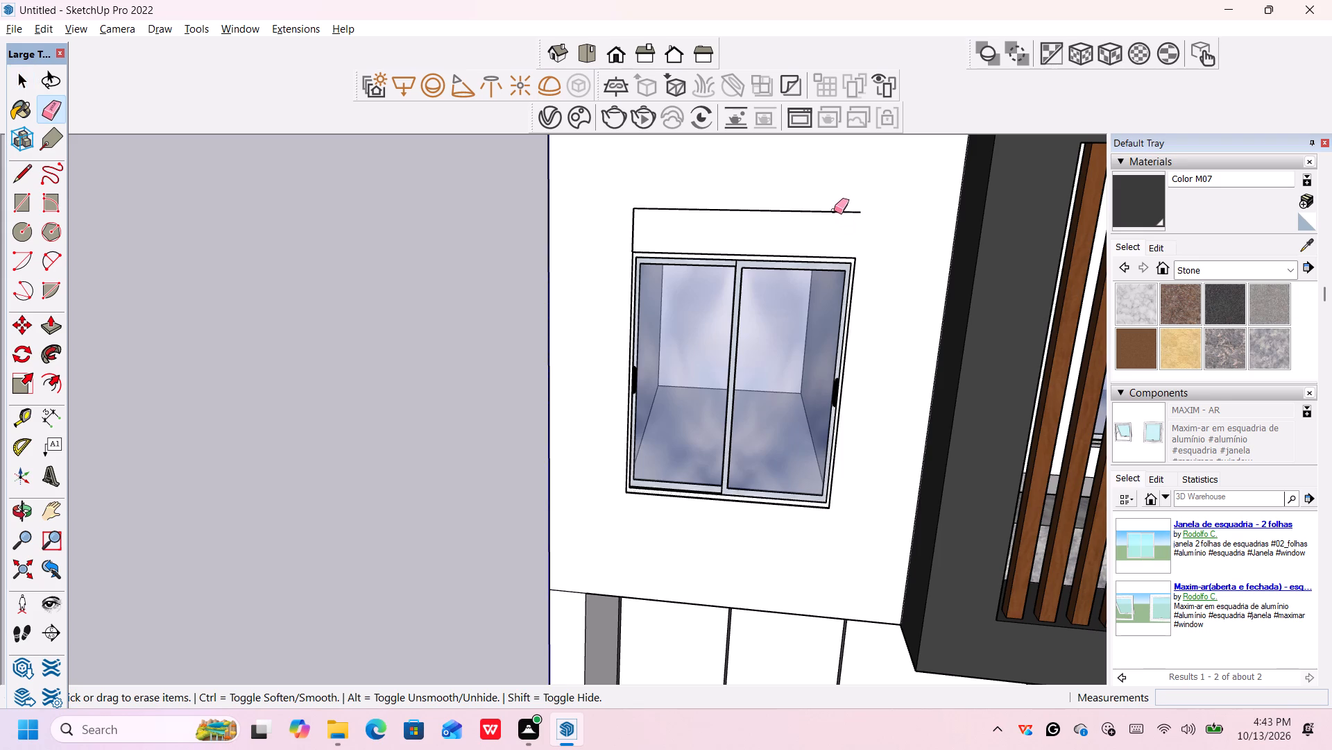
{"action": "left_click", "coordinate": [834, 210]}
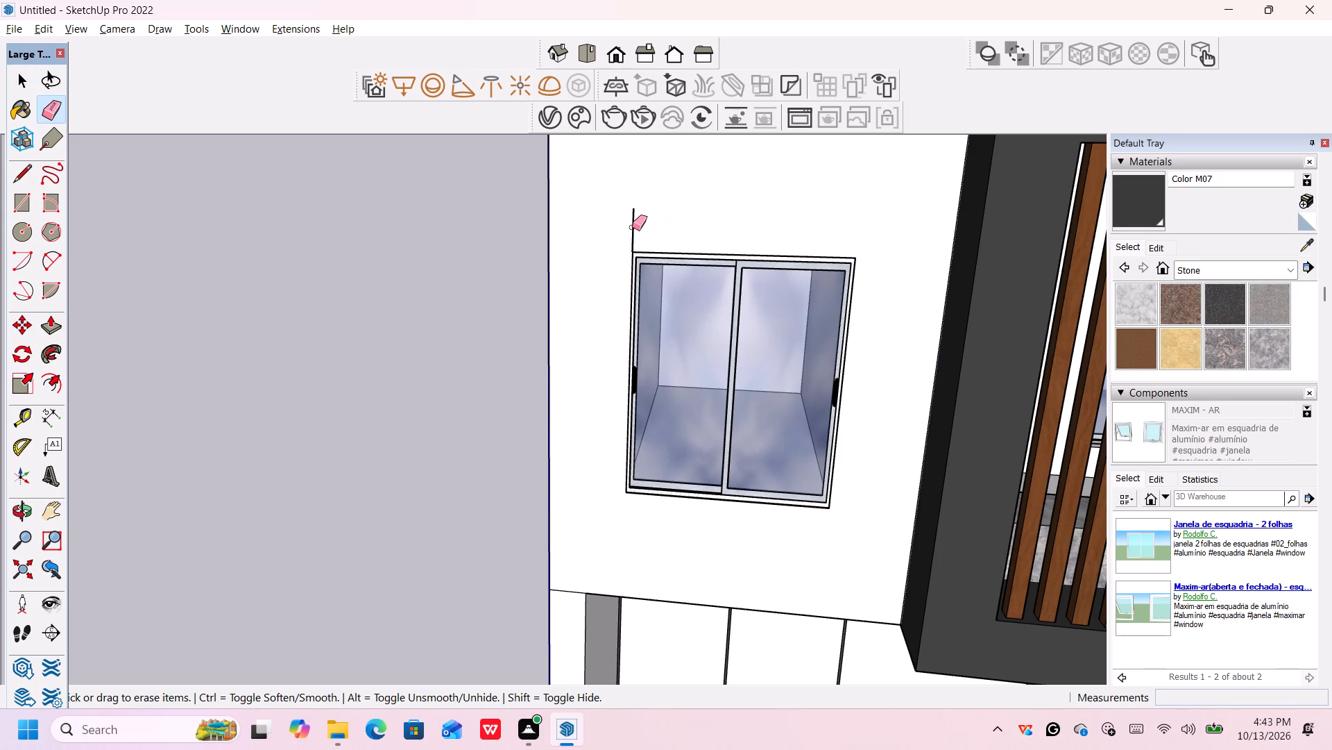
{"action": "left_click", "coordinate": [633, 227]}
{"action": "scroll", "coordinate": [671, 276], "scroll_direction": "down", "scroll_amount": 1}
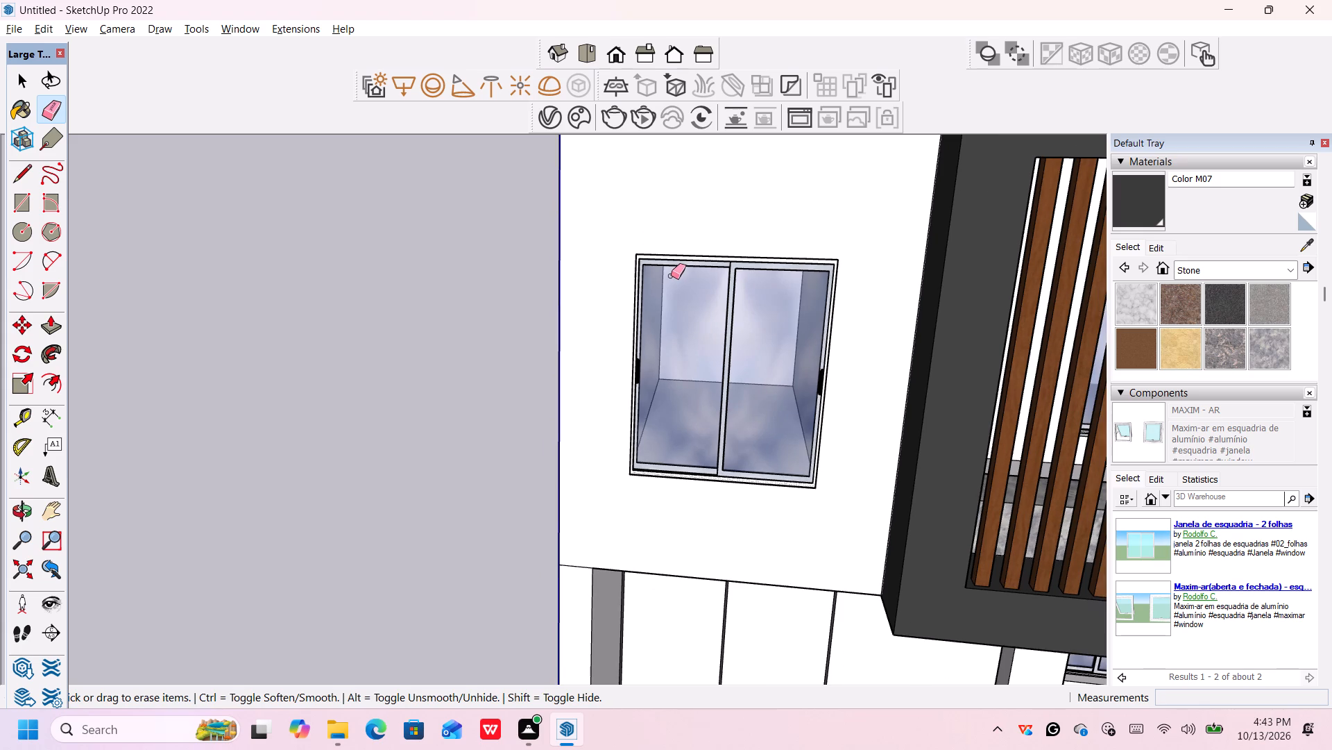
{"action": "key", "text": "space"}
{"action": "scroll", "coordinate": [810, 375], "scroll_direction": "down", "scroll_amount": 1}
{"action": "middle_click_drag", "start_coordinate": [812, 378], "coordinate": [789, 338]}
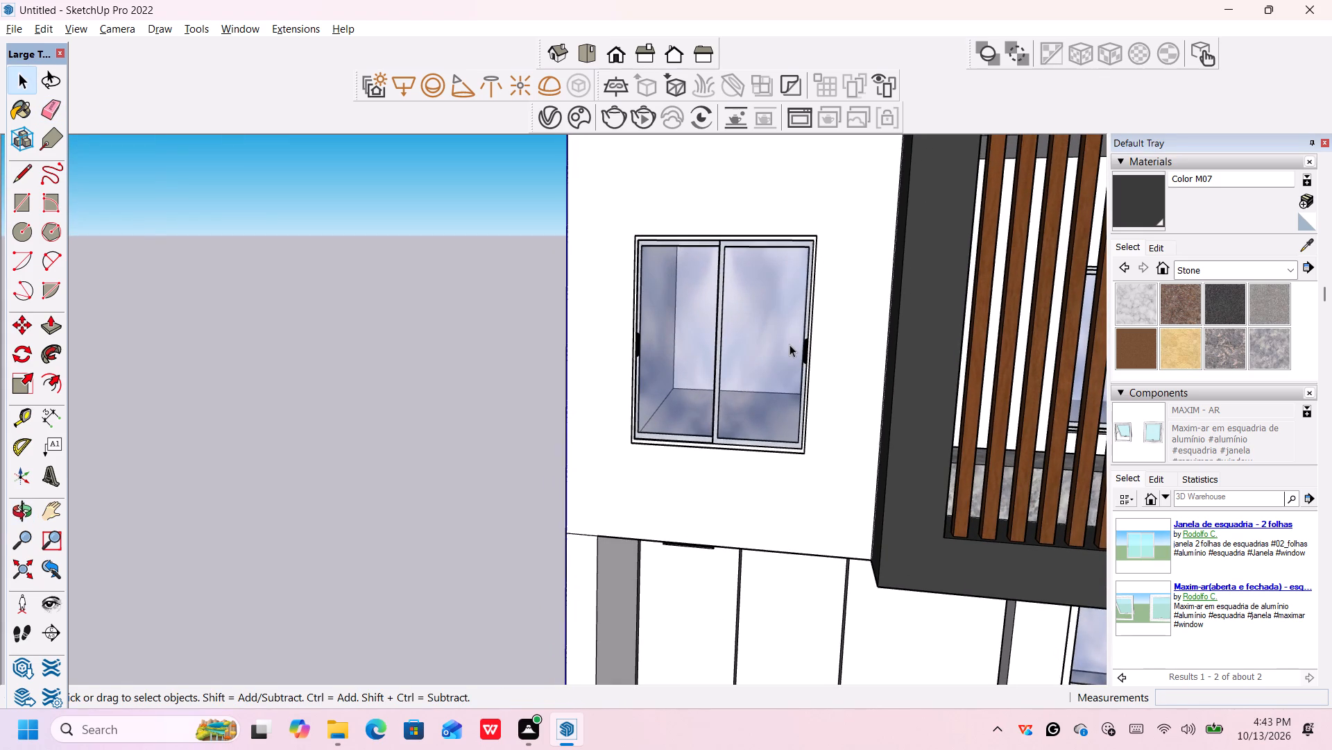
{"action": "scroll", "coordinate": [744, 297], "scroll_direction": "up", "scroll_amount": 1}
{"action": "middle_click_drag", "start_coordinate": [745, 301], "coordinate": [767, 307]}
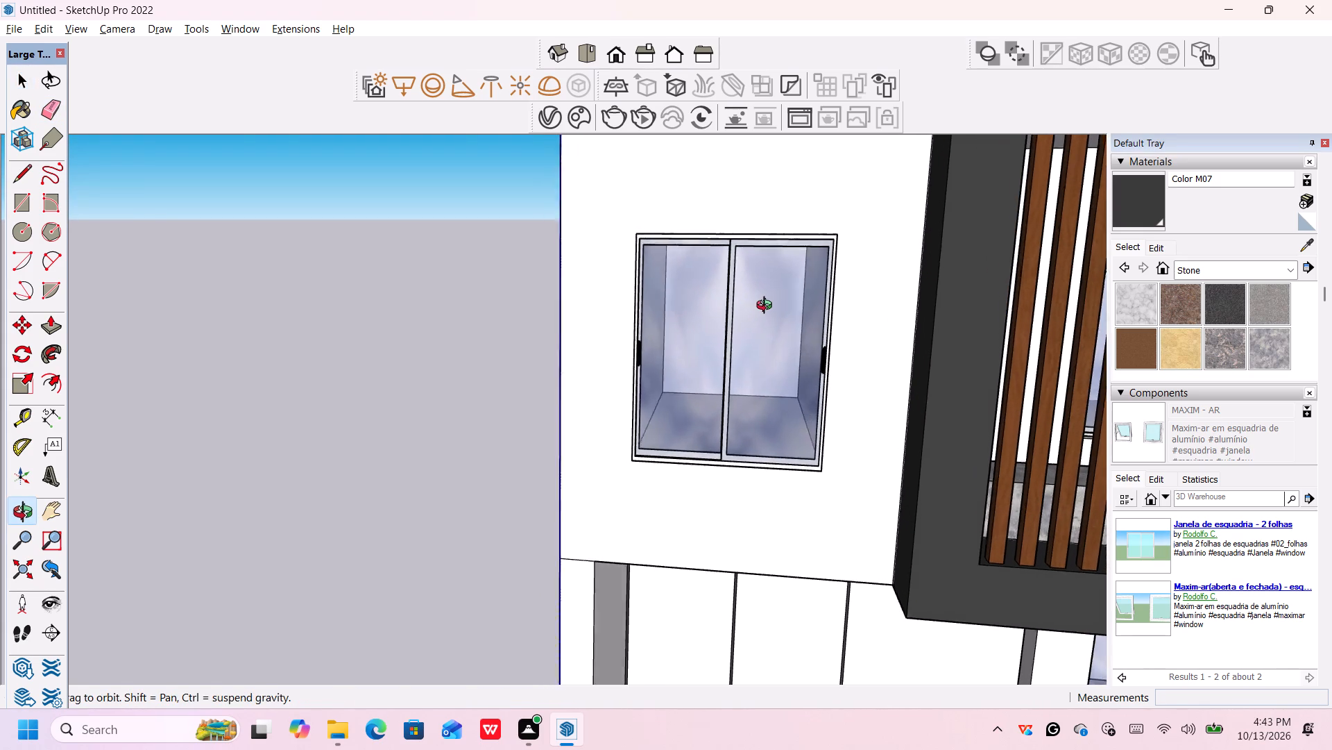
Place guides 4" above the top edge and 4" outside the balcony-side edge of the upper-floor two-leaf window.
{"action": "middle_click_drag", "start_coordinate": [767, 307], "coordinate": [792, 311]}
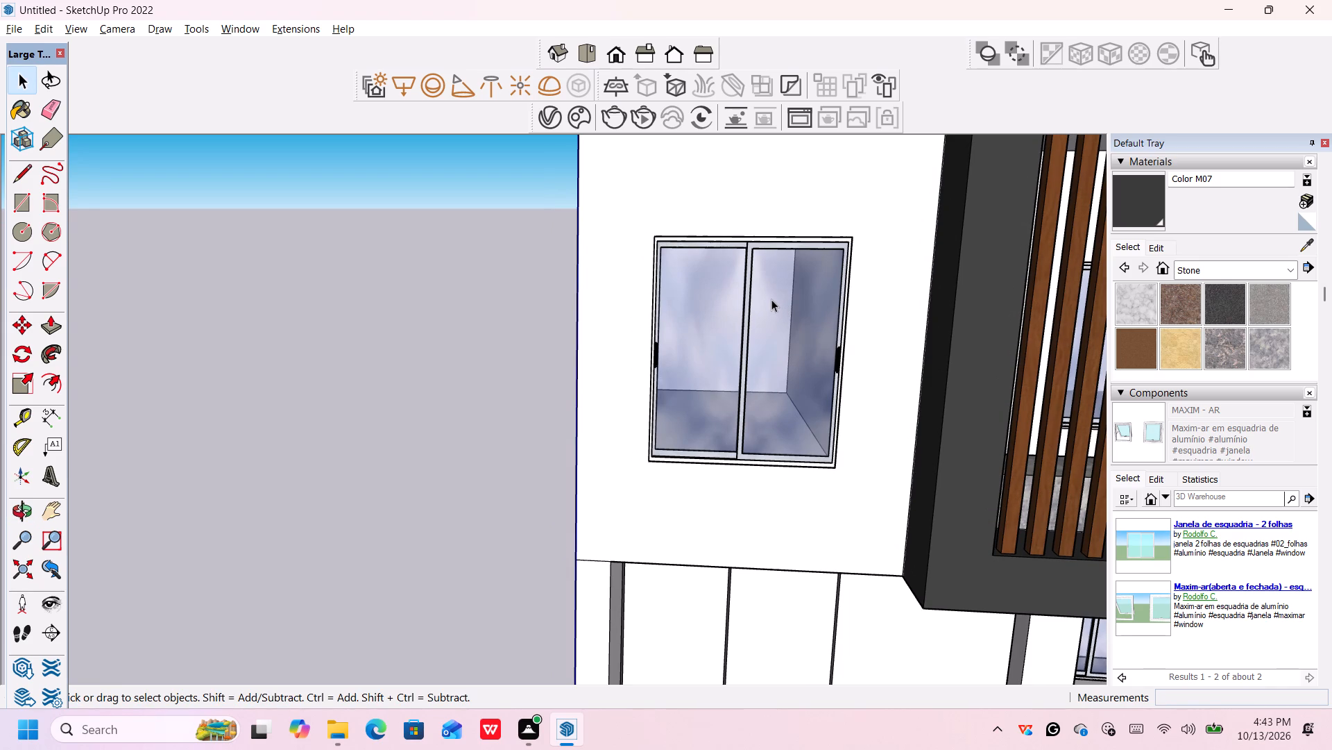
{"action": "key", "text": "t"}
{"action": "scroll", "coordinate": [752, 231], "scroll_direction": "up", "scroll_amount": 1}
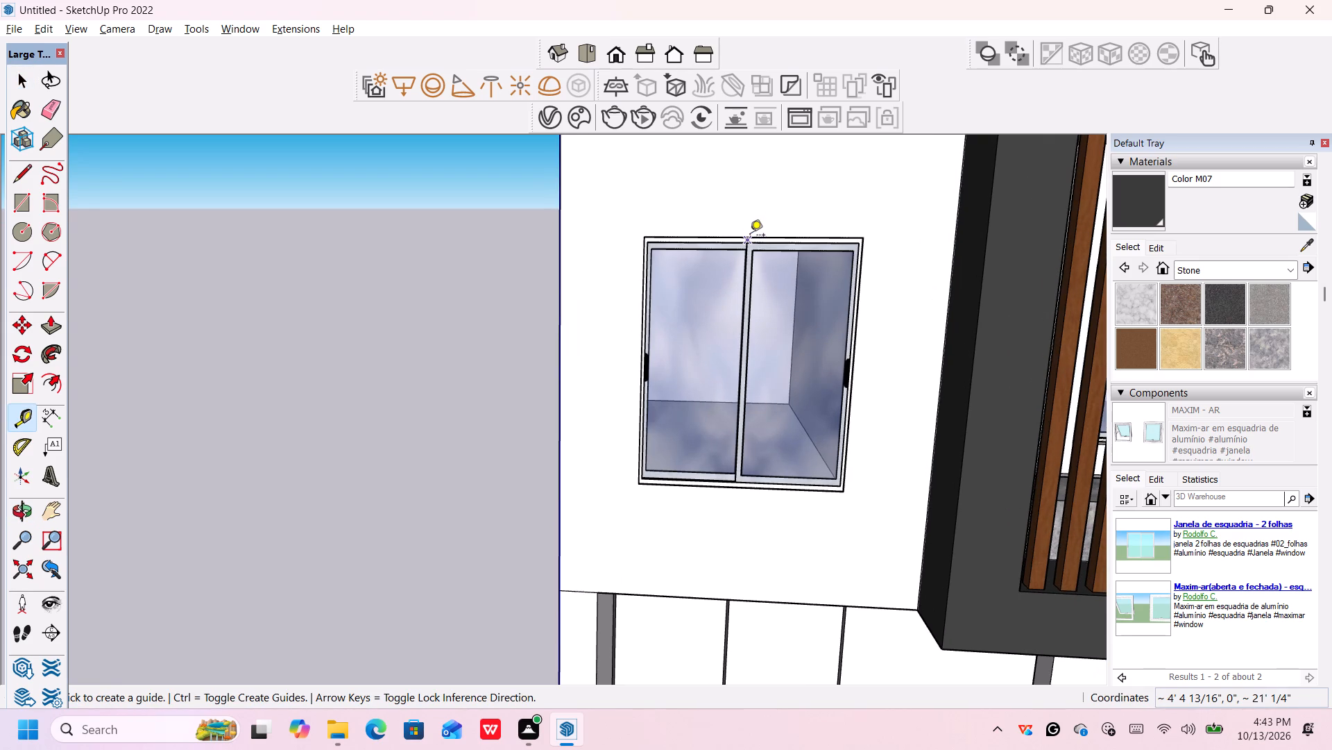
{"action": "scroll", "coordinate": [749, 237], "scroll_direction": "up", "scroll_amount": 4}
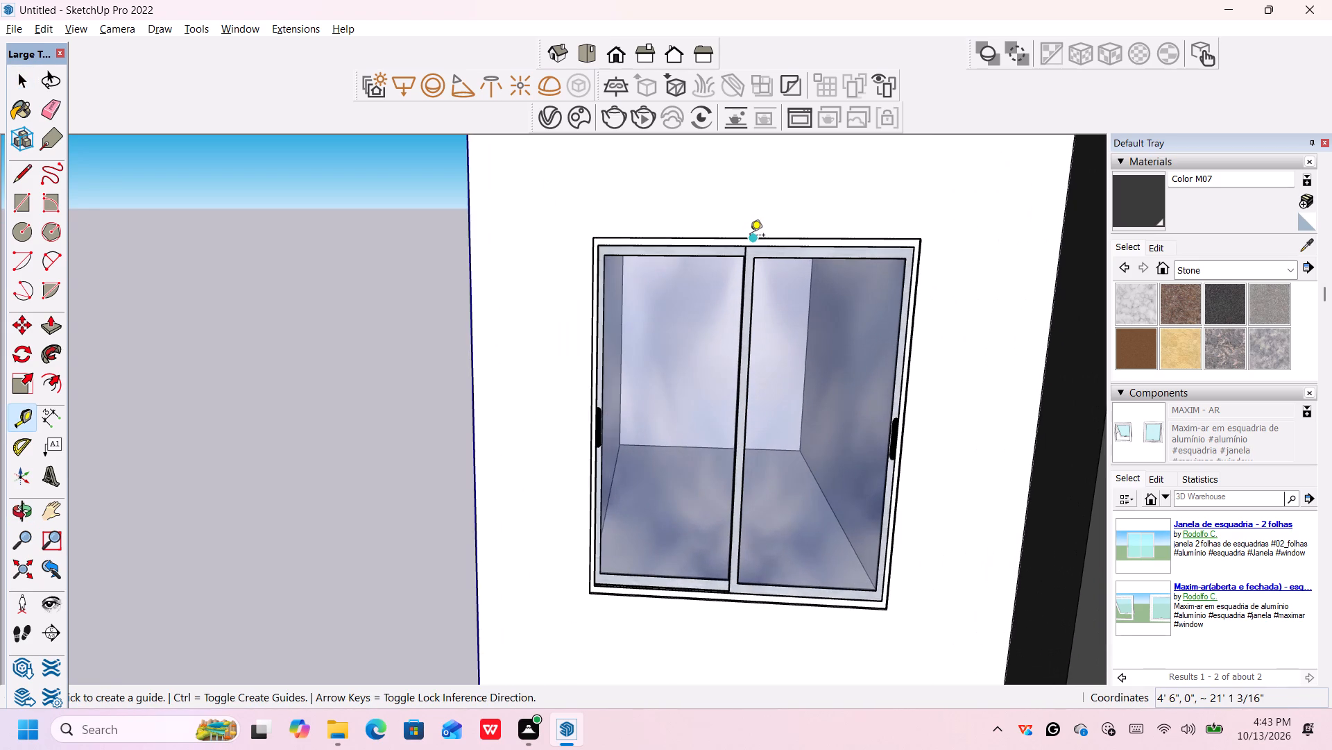
{"action": "left_click", "coordinate": [752, 236]}
{"action": "scroll", "coordinate": [760, 194], "scroll_direction": "down", "scroll_amount": 5}
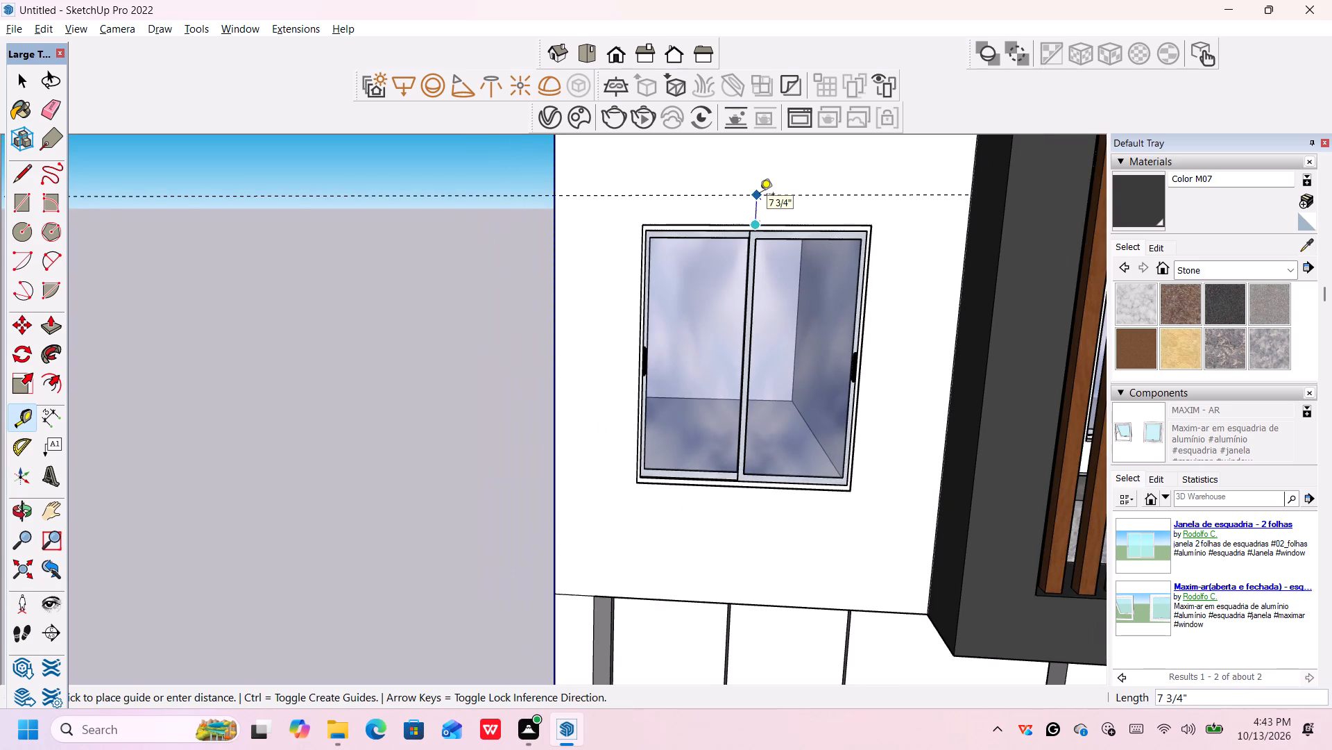
{"action": "type", "text": "4\""}
{"action": "key", "text": "Return"}
{"action": "scroll", "coordinate": [770, 210], "scroll_direction": "down", "scroll_amount": 5}
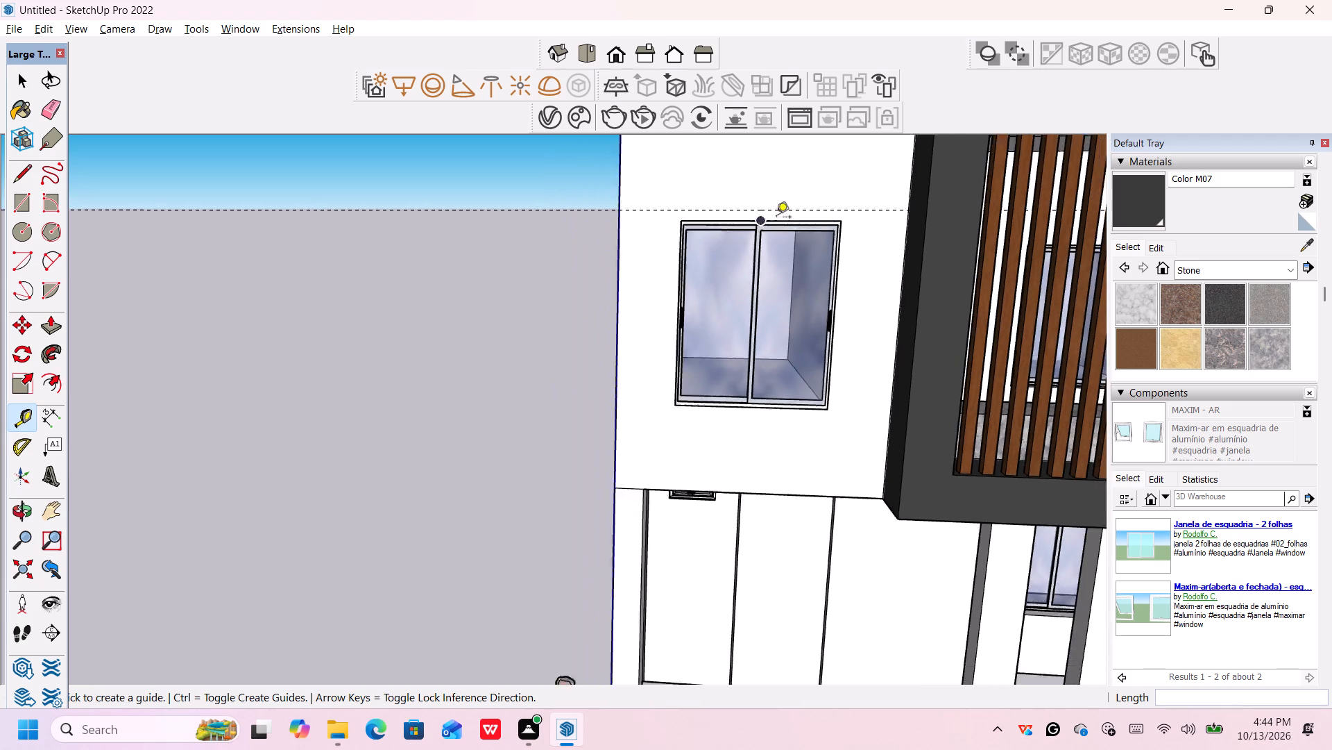
{"action": "scroll", "coordinate": [776, 218], "scroll_direction": "down", "scroll_amount": 2}
{"action": "scroll", "coordinate": [780, 267], "scroll_direction": "up", "scroll_amount": 5}
{"action": "left_click", "coordinate": [852, 287]}
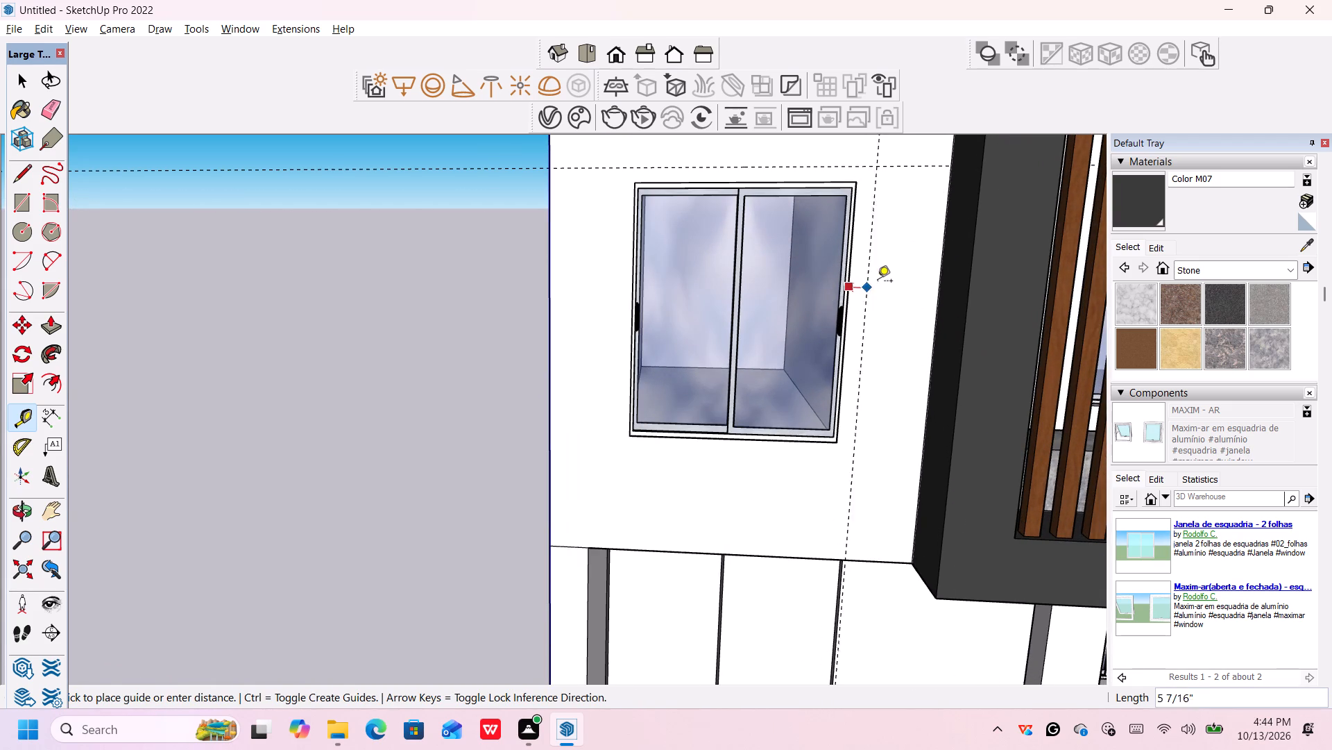
{"action": "type", "text": "4\""}
{"action": "key", "text": "Return"}
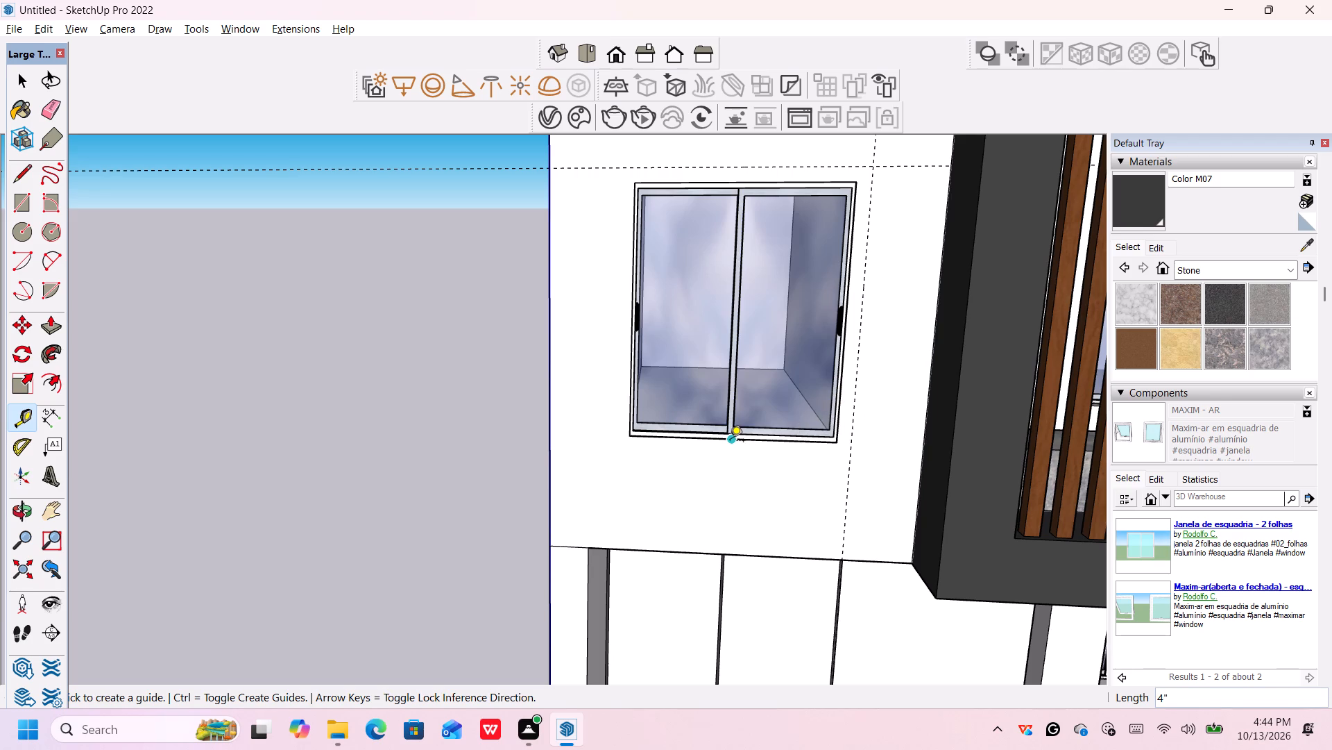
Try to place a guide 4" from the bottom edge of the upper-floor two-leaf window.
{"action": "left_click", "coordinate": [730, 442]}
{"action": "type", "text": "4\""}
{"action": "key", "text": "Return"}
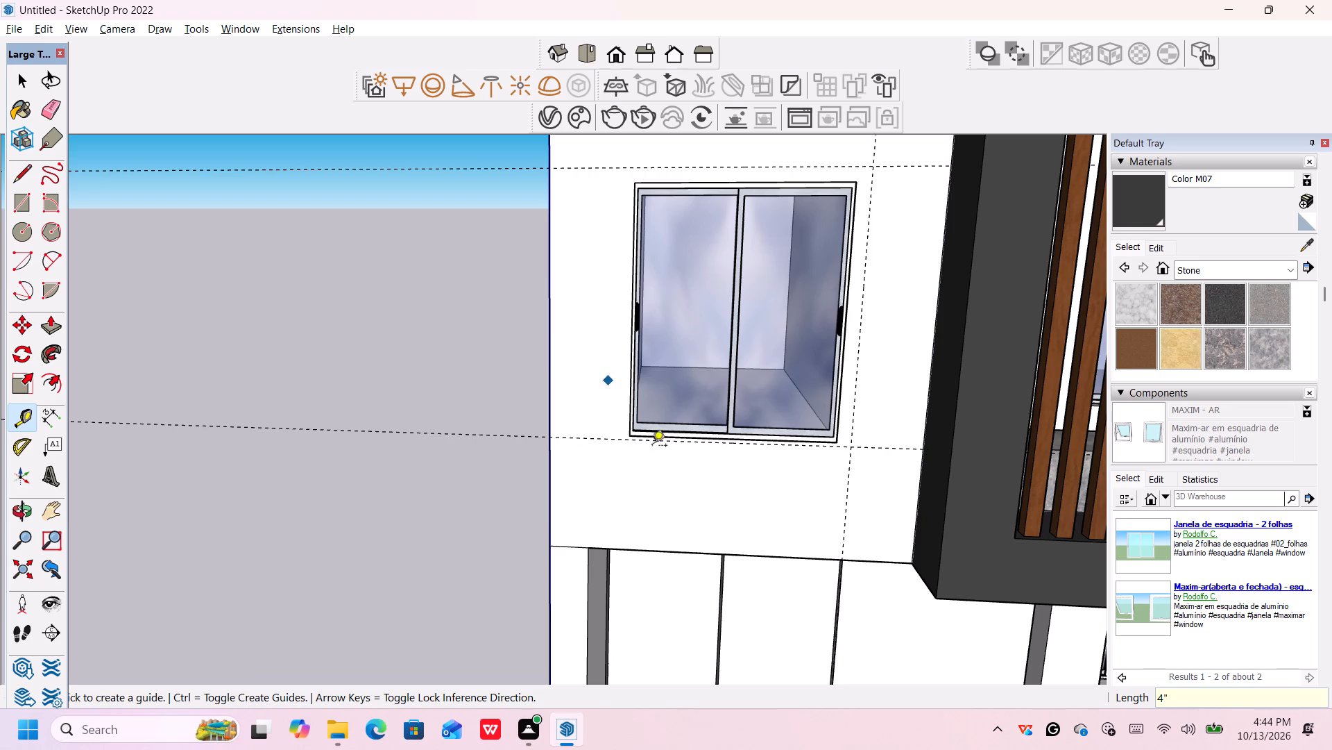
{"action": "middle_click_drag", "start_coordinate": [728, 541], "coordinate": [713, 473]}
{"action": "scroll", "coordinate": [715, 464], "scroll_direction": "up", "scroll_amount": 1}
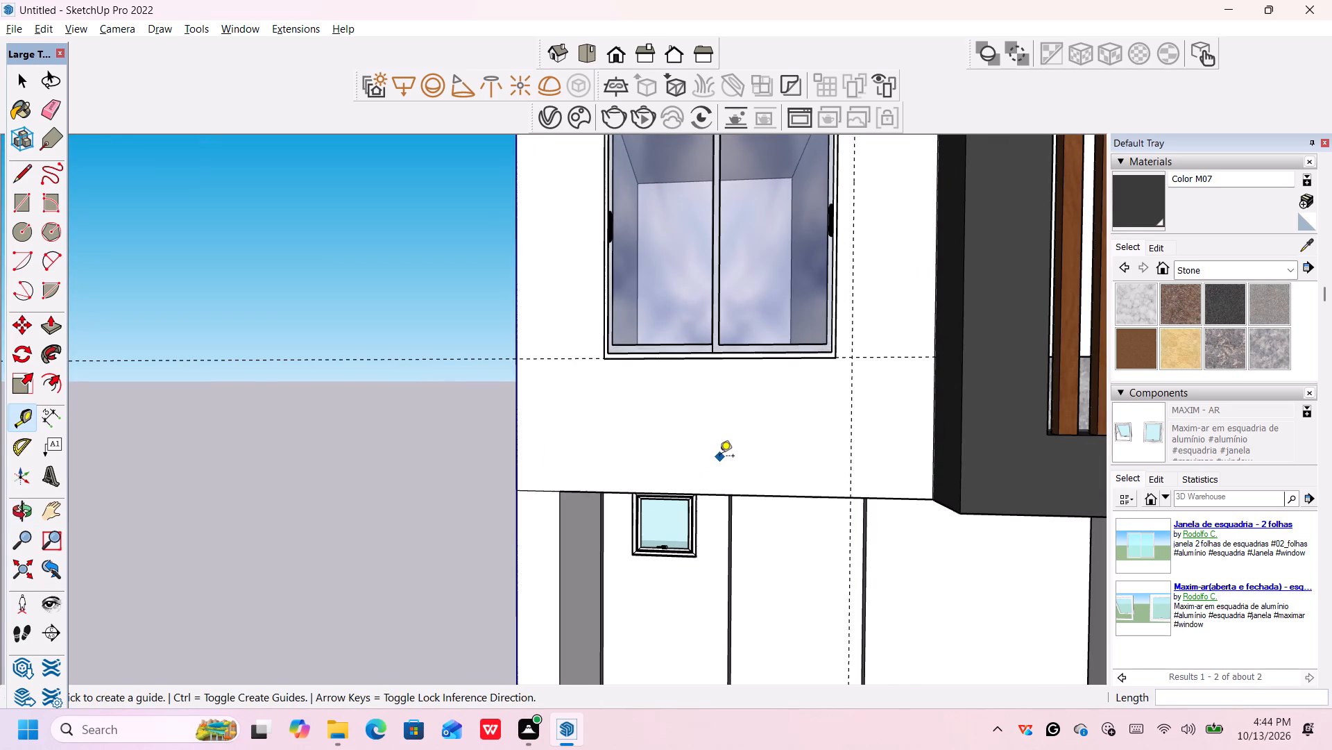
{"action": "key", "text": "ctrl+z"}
Place guides 4" below the two-leaf window's bottom edge and 4" outside its edge nearest the house corner.
{"action": "scroll", "coordinate": [728, 395], "scroll_direction": "up", "scroll_amount": 6}
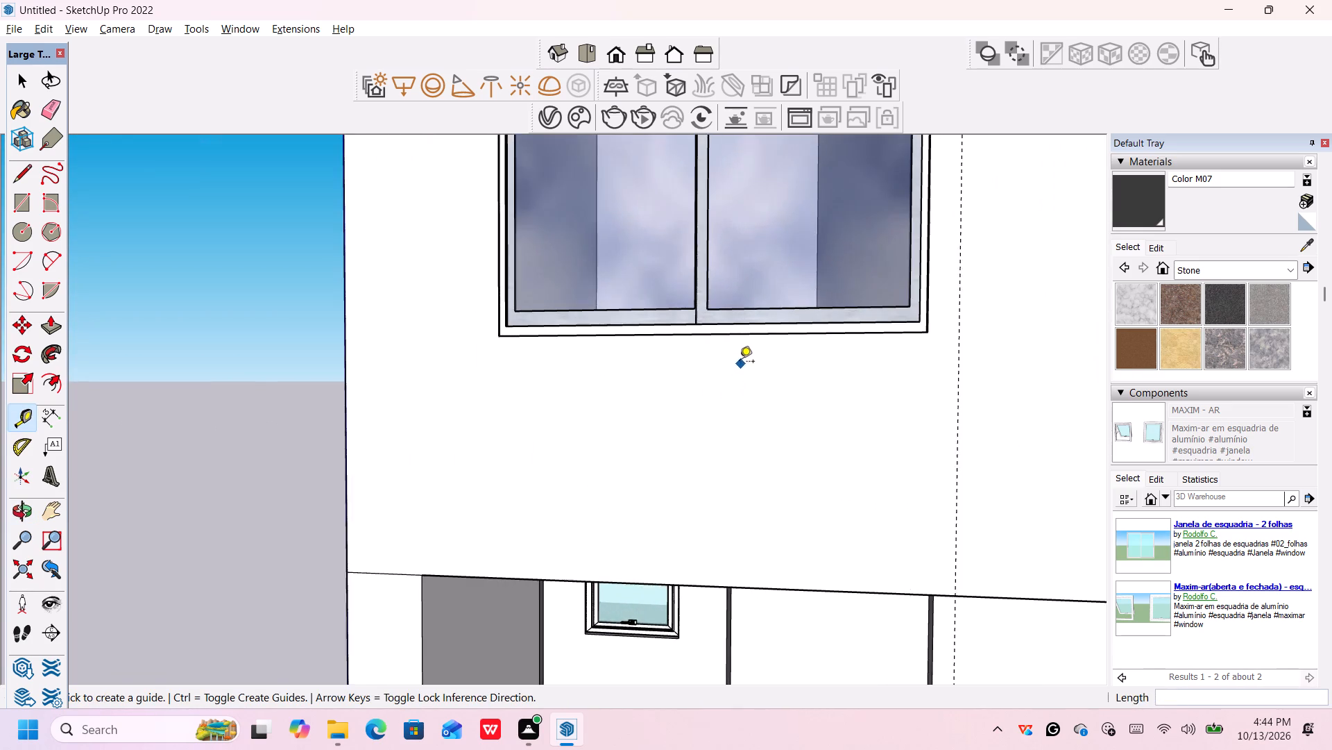
{"action": "scroll", "coordinate": [740, 362], "scroll_direction": "up", "scroll_amount": 1}
{"action": "left_click", "coordinate": [730, 335]}
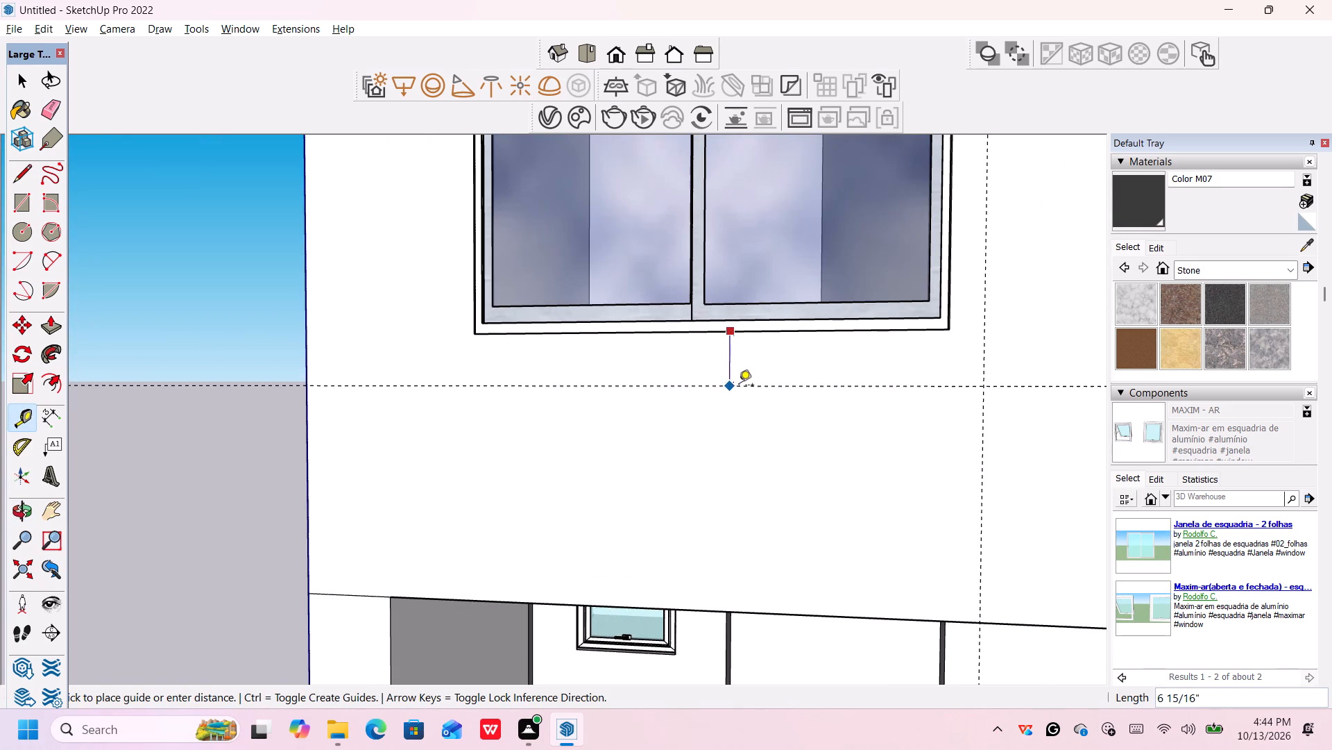
{"action": "type", "text": "4\""}
{"action": "key", "text": "Return"}
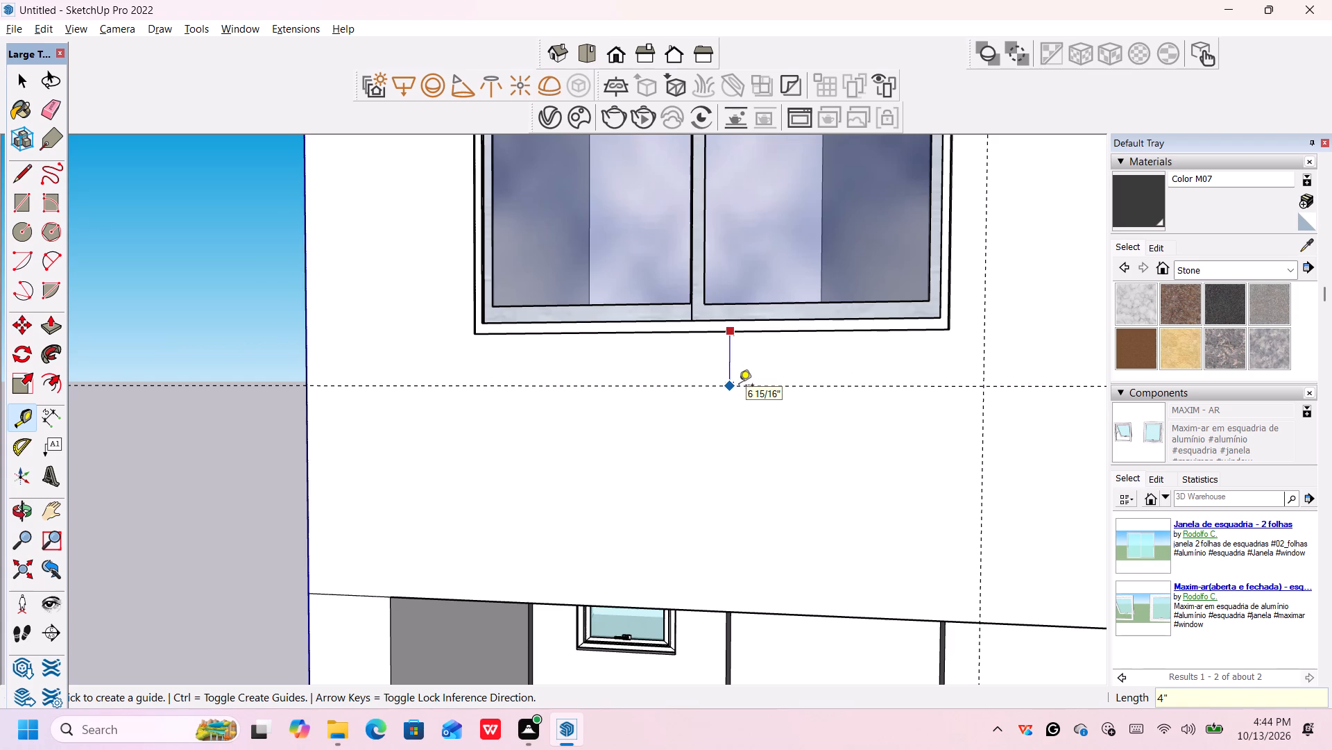
{"action": "scroll", "coordinate": [742, 381], "scroll_direction": "down", "scroll_amount": 10}
{"action": "scroll", "coordinate": [688, 337], "scroll_direction": "down", "scroll_amount": 4}
{"action": "scroll", "coordinate": [576, 290], "scroll_direction": "up", "scroll_amount": 1}
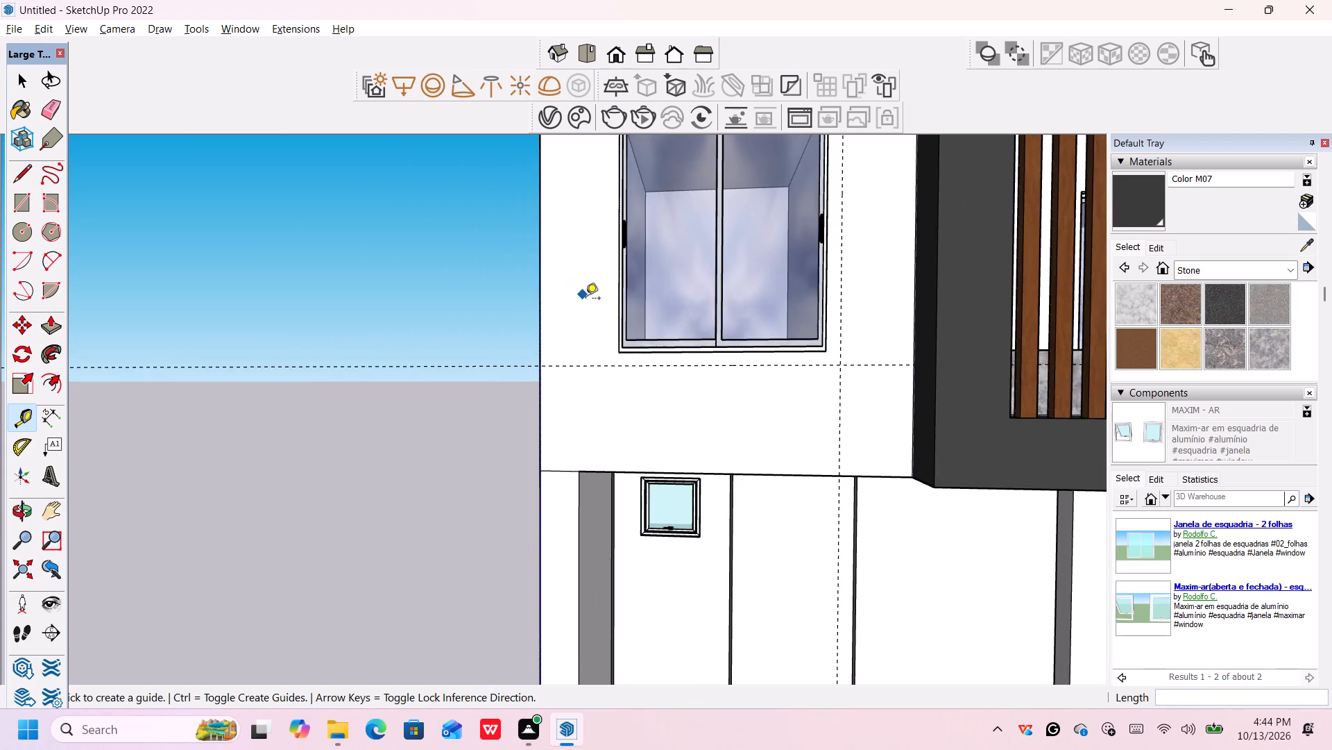
{"action": "middle_click_drag", "start_coordinate": [587, 301], "coordinate": [630, 363]}
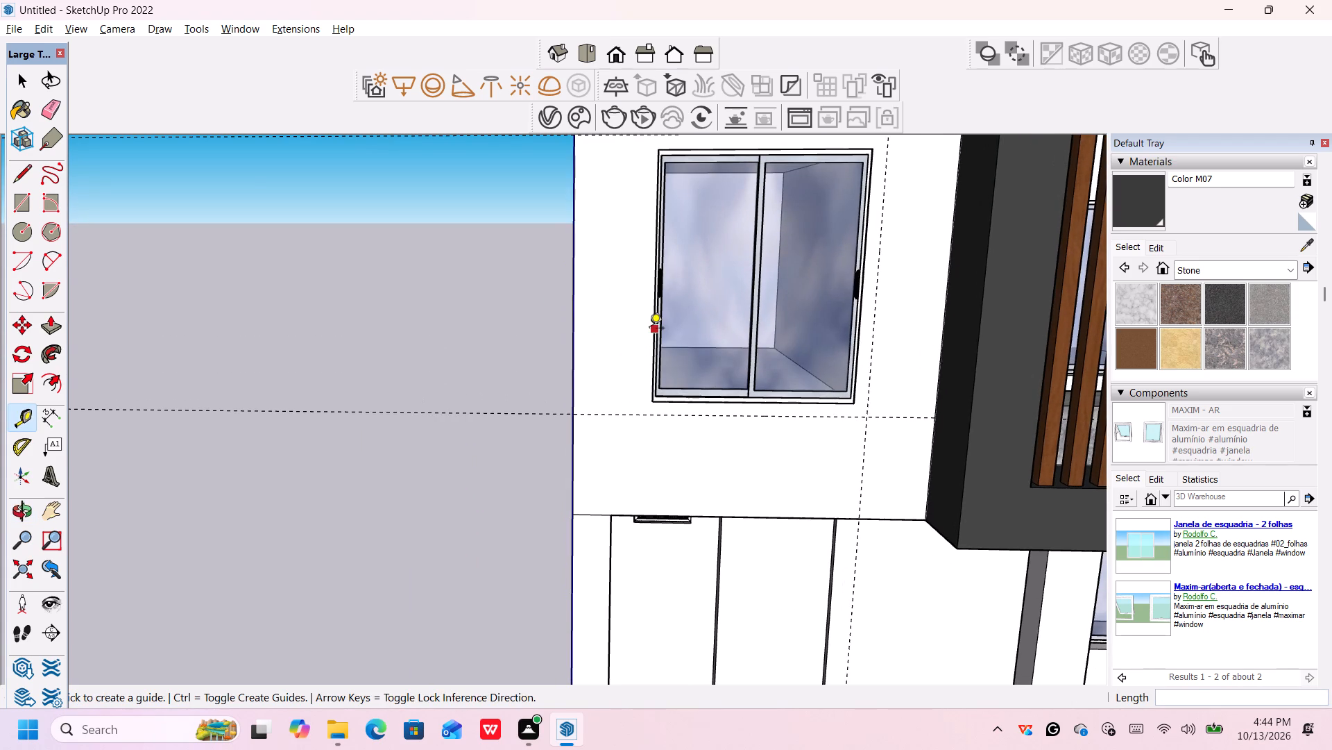
{"action": "left_click_drag", "start_coordinate": [649, 330], "coordinate": [642, 326]}
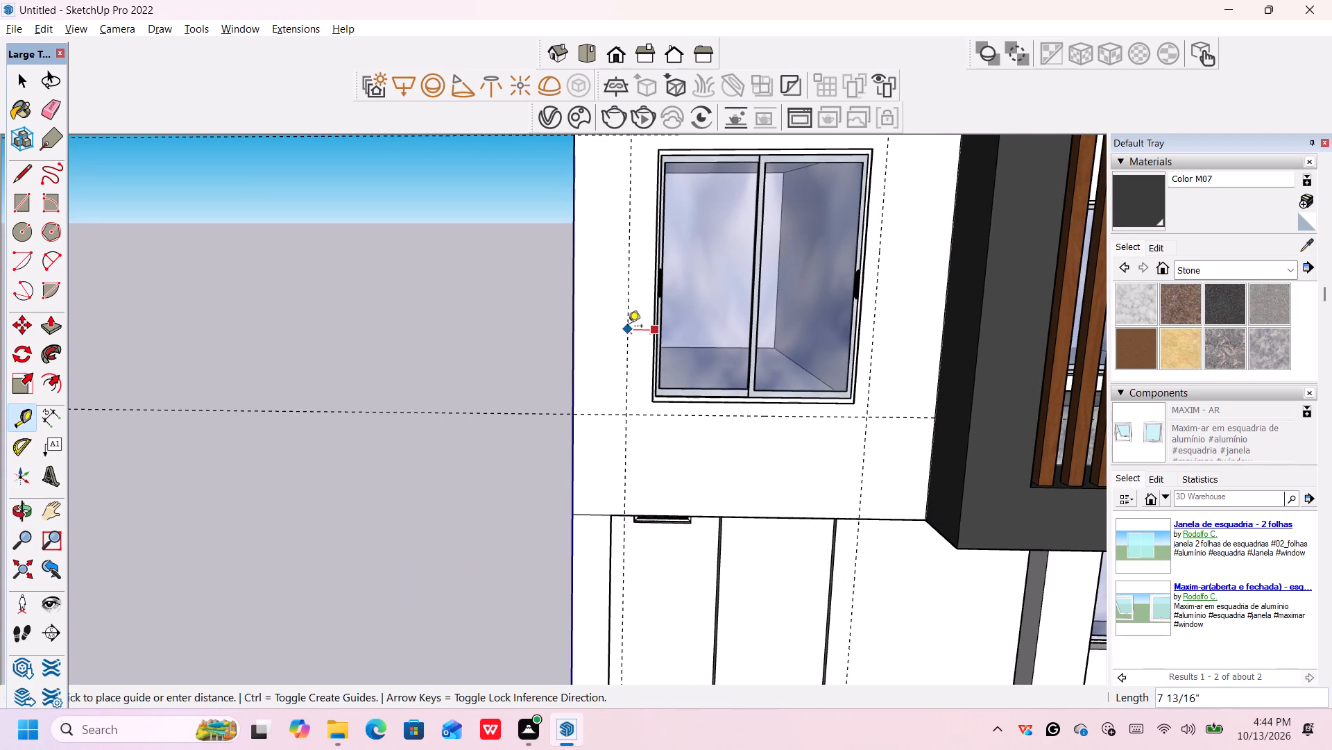
{"action": "type", "text": "4\""}
{"action": "key", "text": "Return"}
{"action": "scroll", "coordinate": [708, 420], "scroll_direction": "down", "scroll_amount": 3}
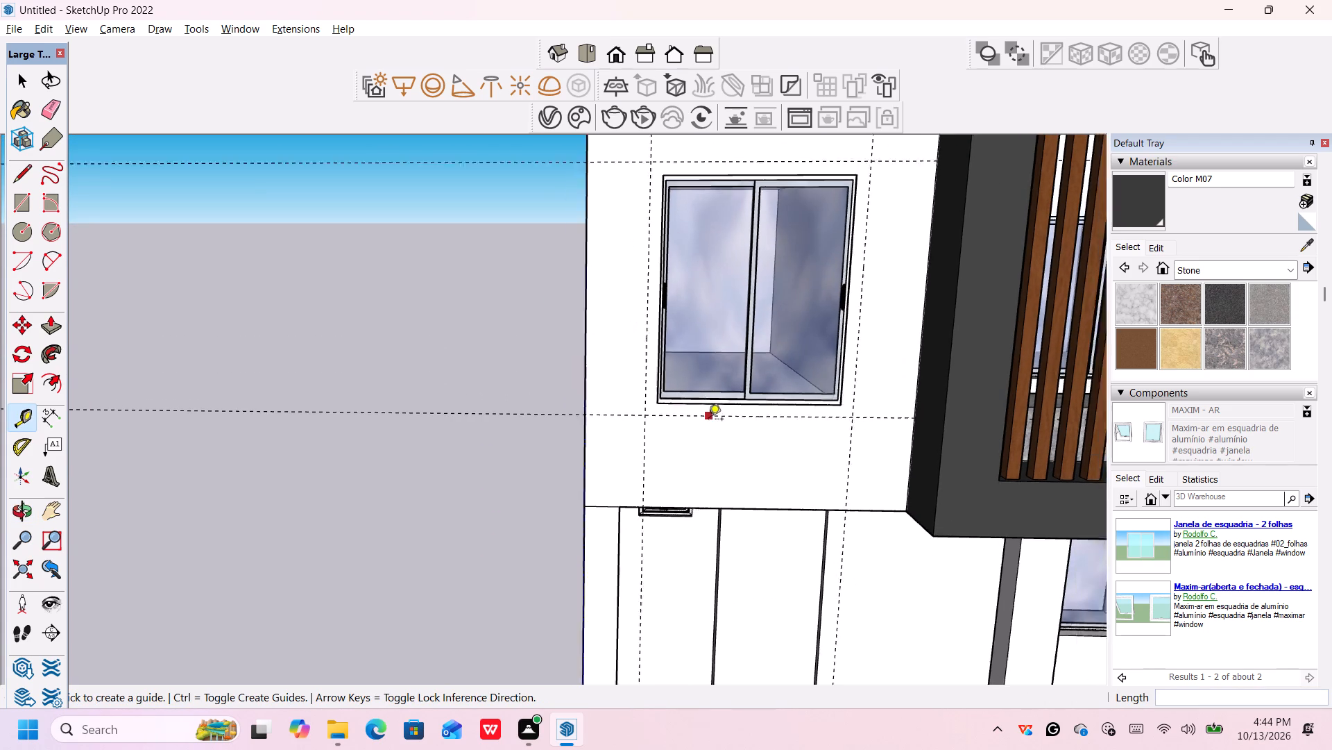
Draw a closed line outline, about 5' 8" wide, around the two-leaf window through the four guide intersections.
{"action": "scroll", "coordinate": [708, 420], "scroll_direction": "down", "scroll_amount": 3}
{"action": "middle_click_drag", "start_coordinate": [760, 489], "coordinate": [724, 460]}
{"action": "key", "text": "space"}
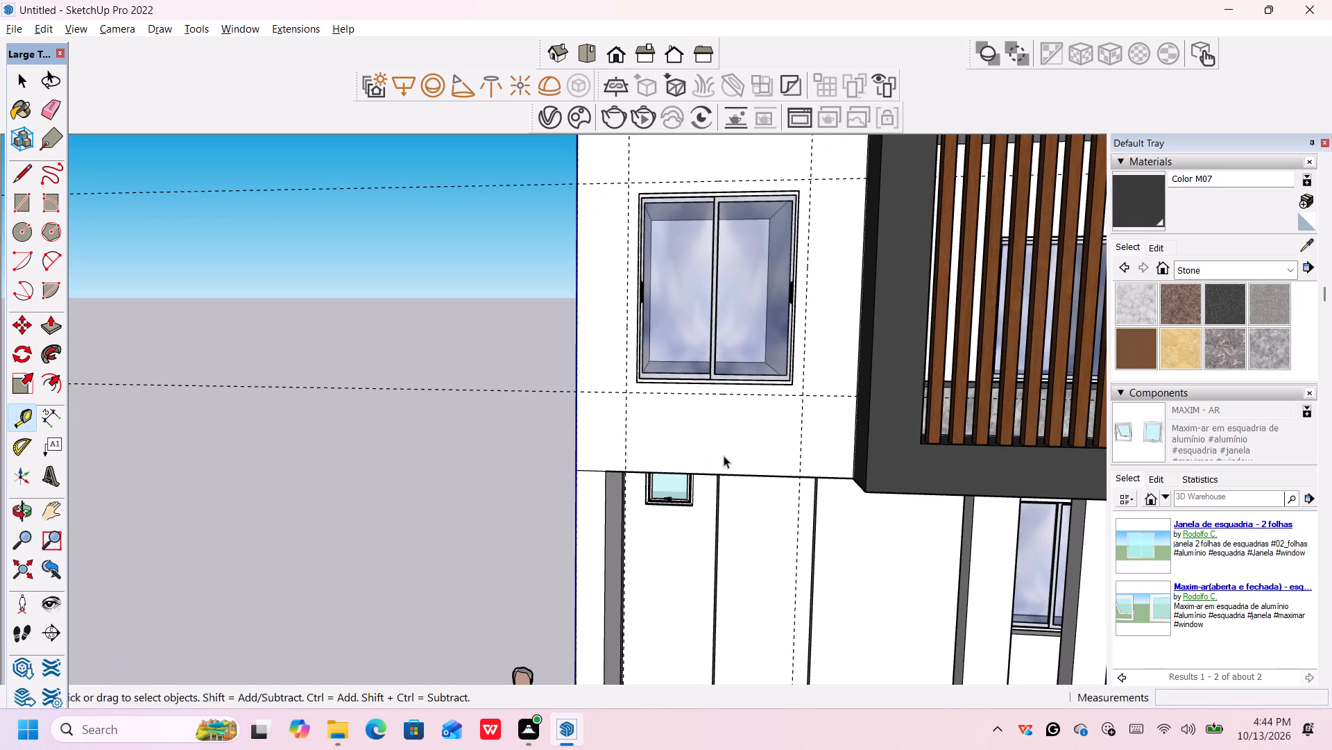
{"action": "scroll", "coordinate": [728, 432], "scroll_direction": "up", "scroll_amount": 1}
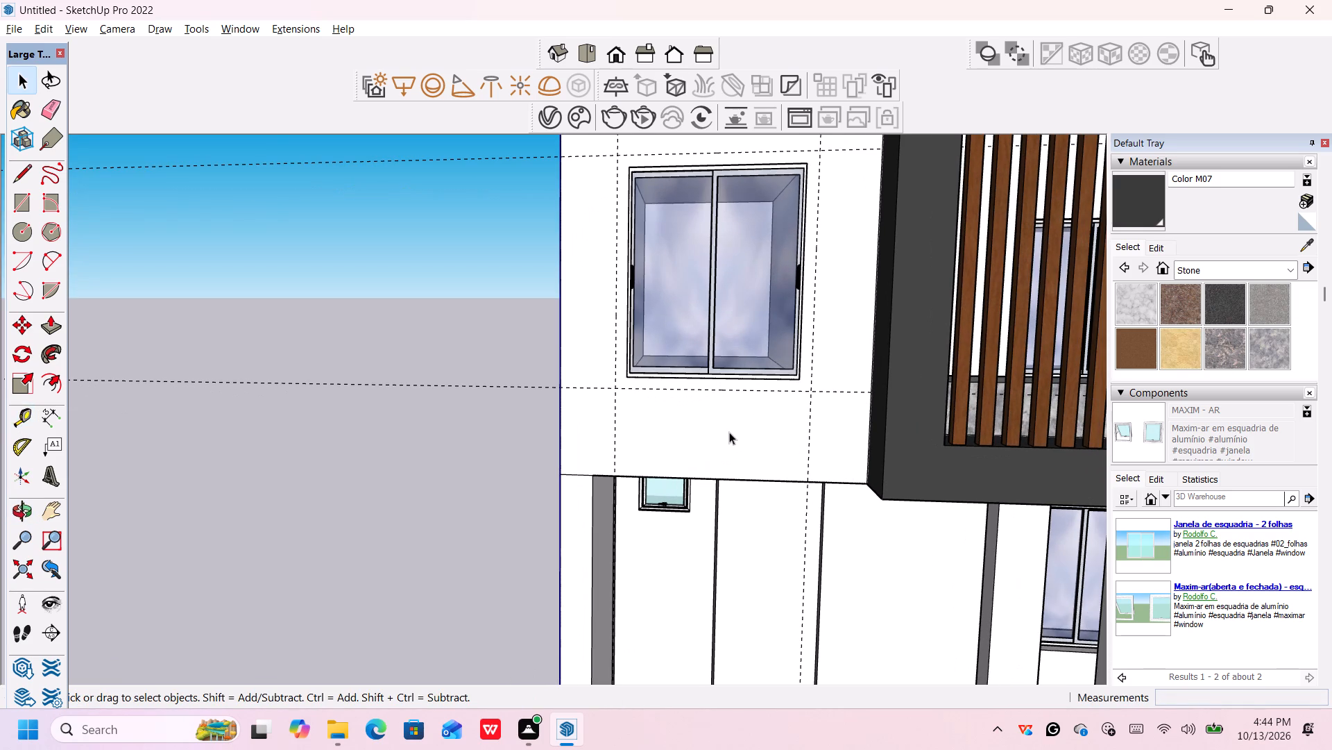
{"action": "key", "text": "r"}
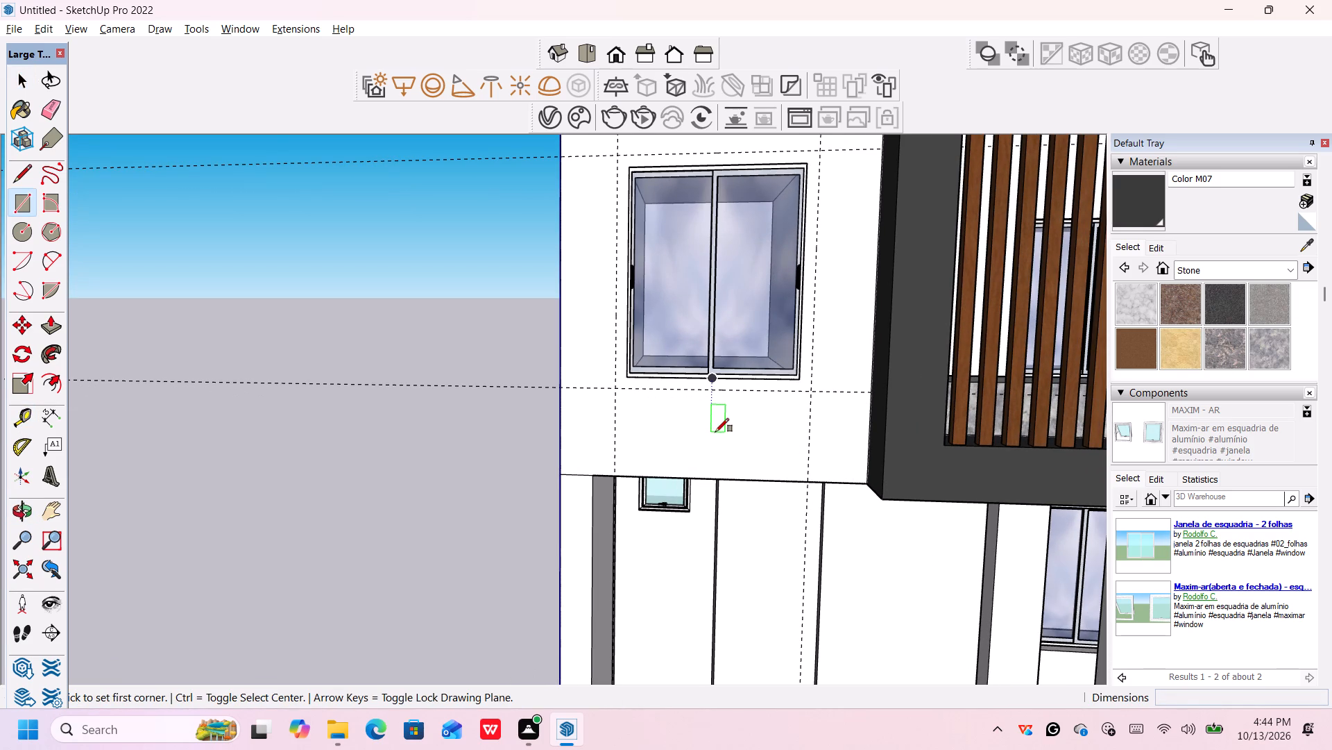
{"action": "key", "text": "space"}
{"action": "key", "text": "l"}
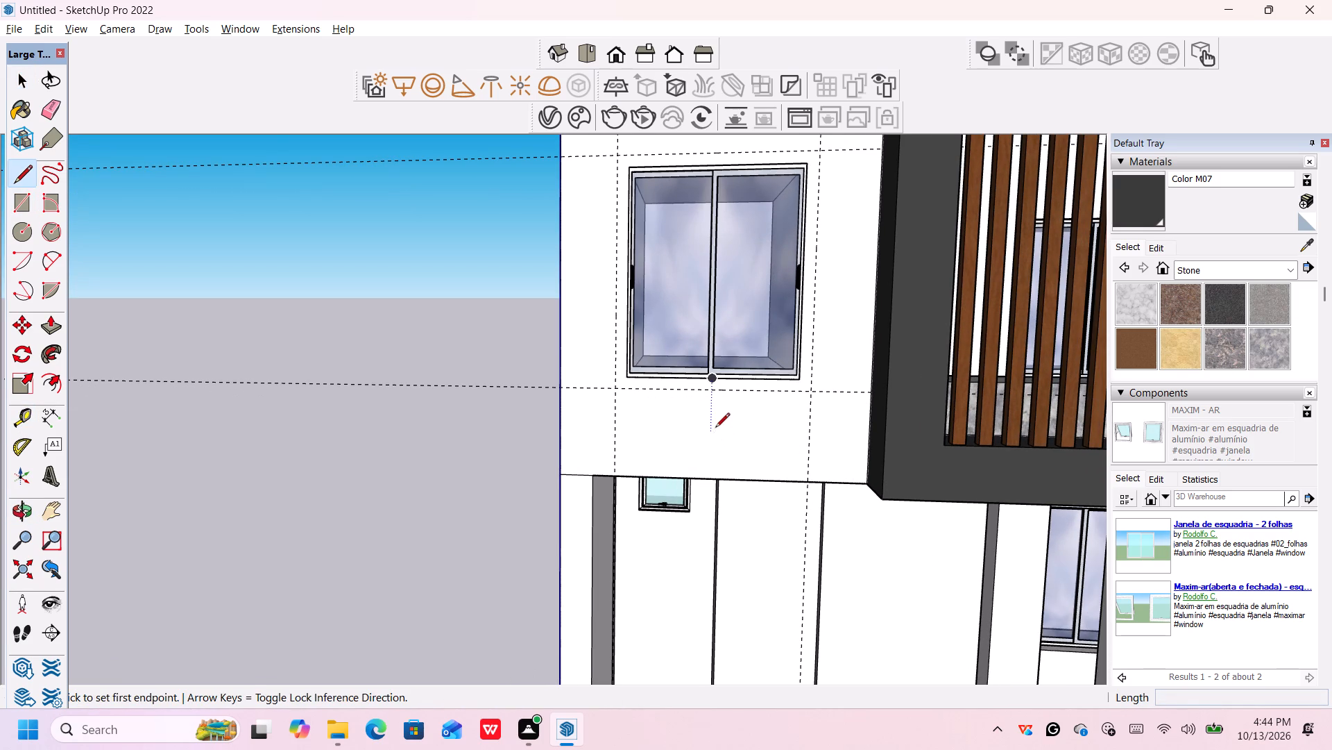
{"action": "left_click", "coordinate": [618, 155]}
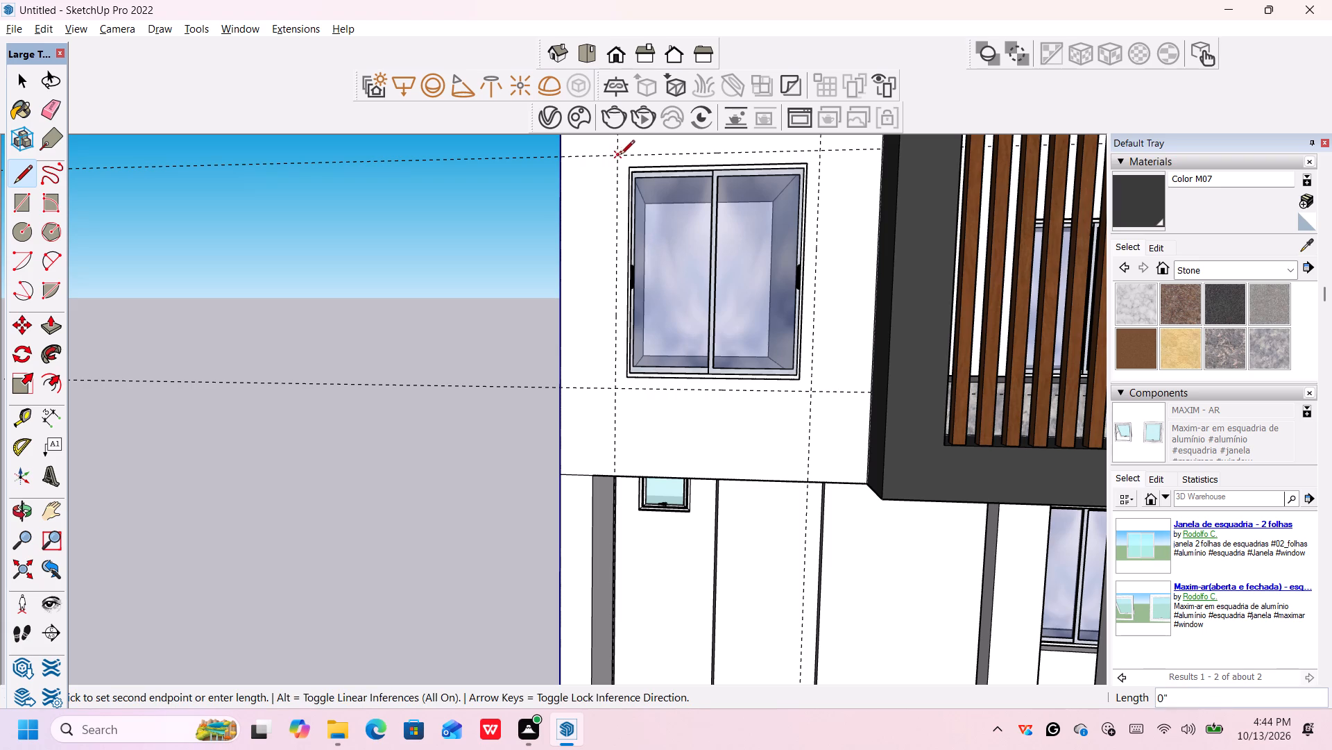
{"action": "left_click", "coordinate": [818, 154]}
{"action": "left_click", "coordinate": [812, 390]}
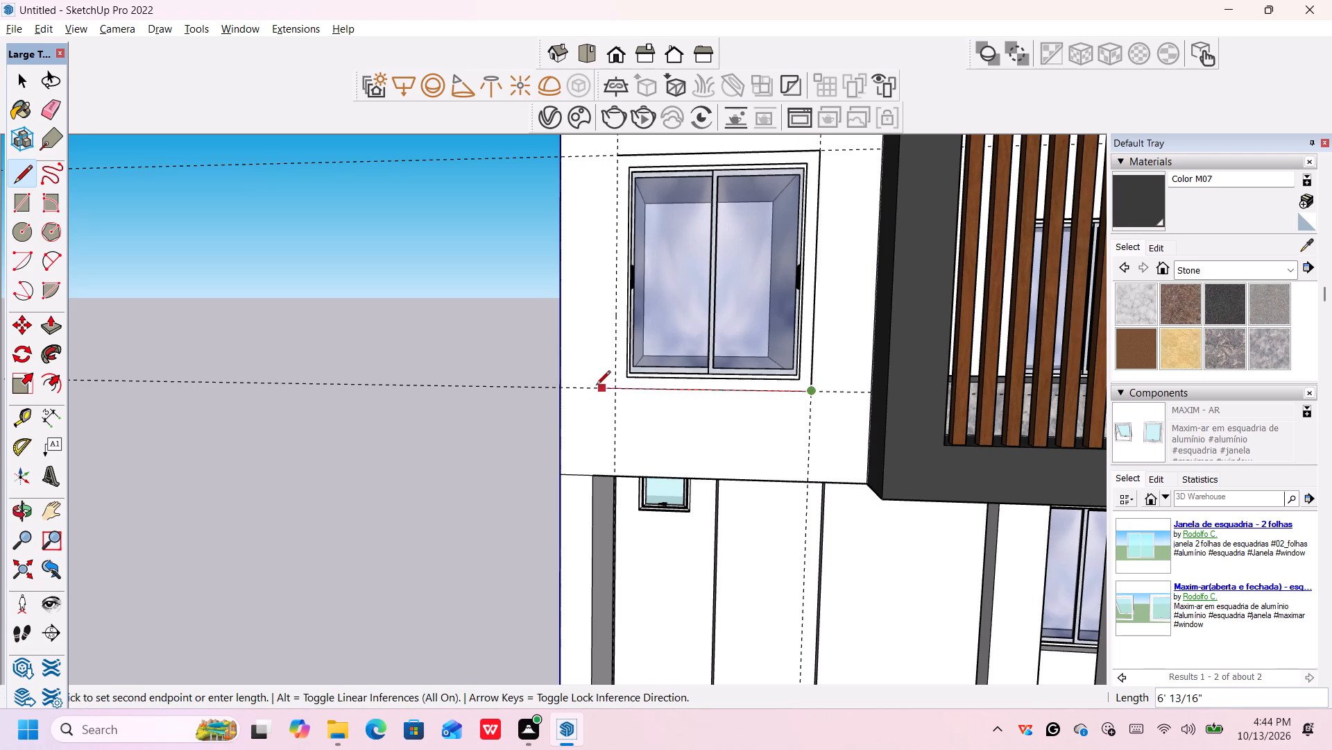
{"action": "left_click", "coordinate": [614, 387]}
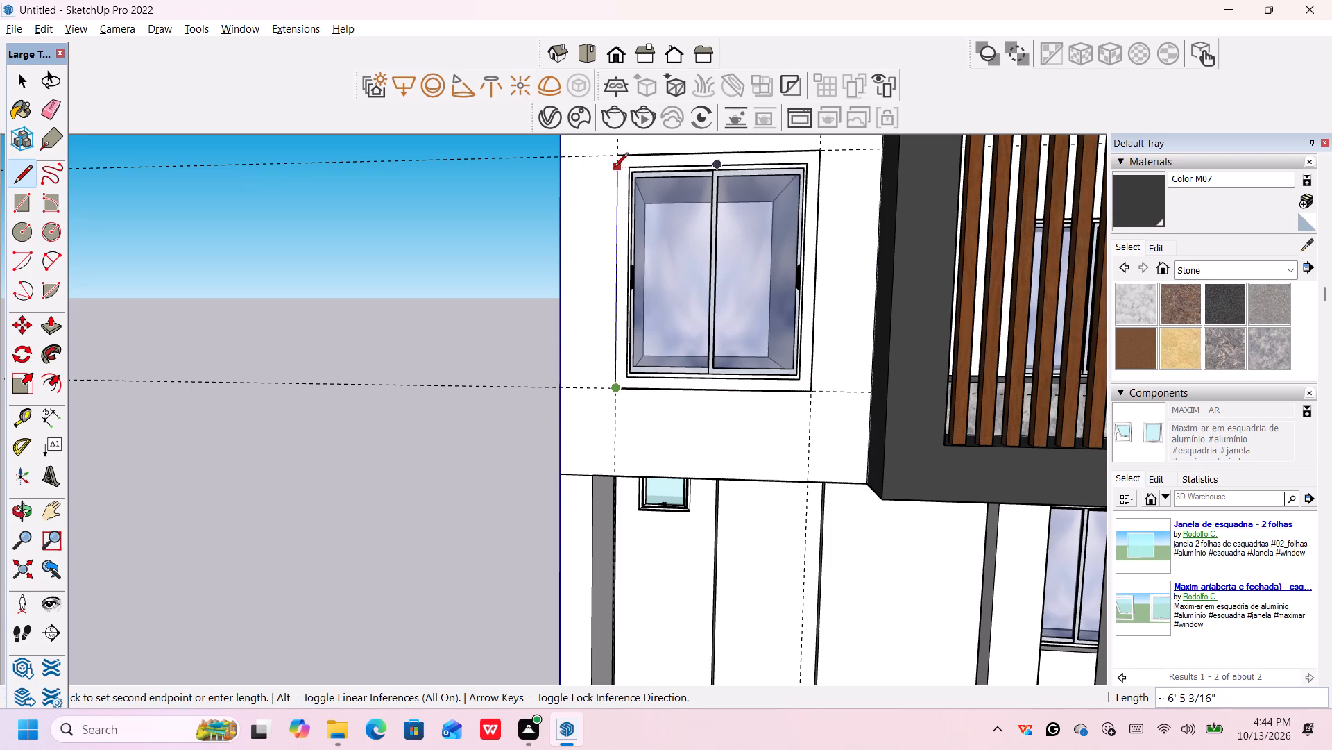
{"action": "left_click", "coordinate": [618, 160]}
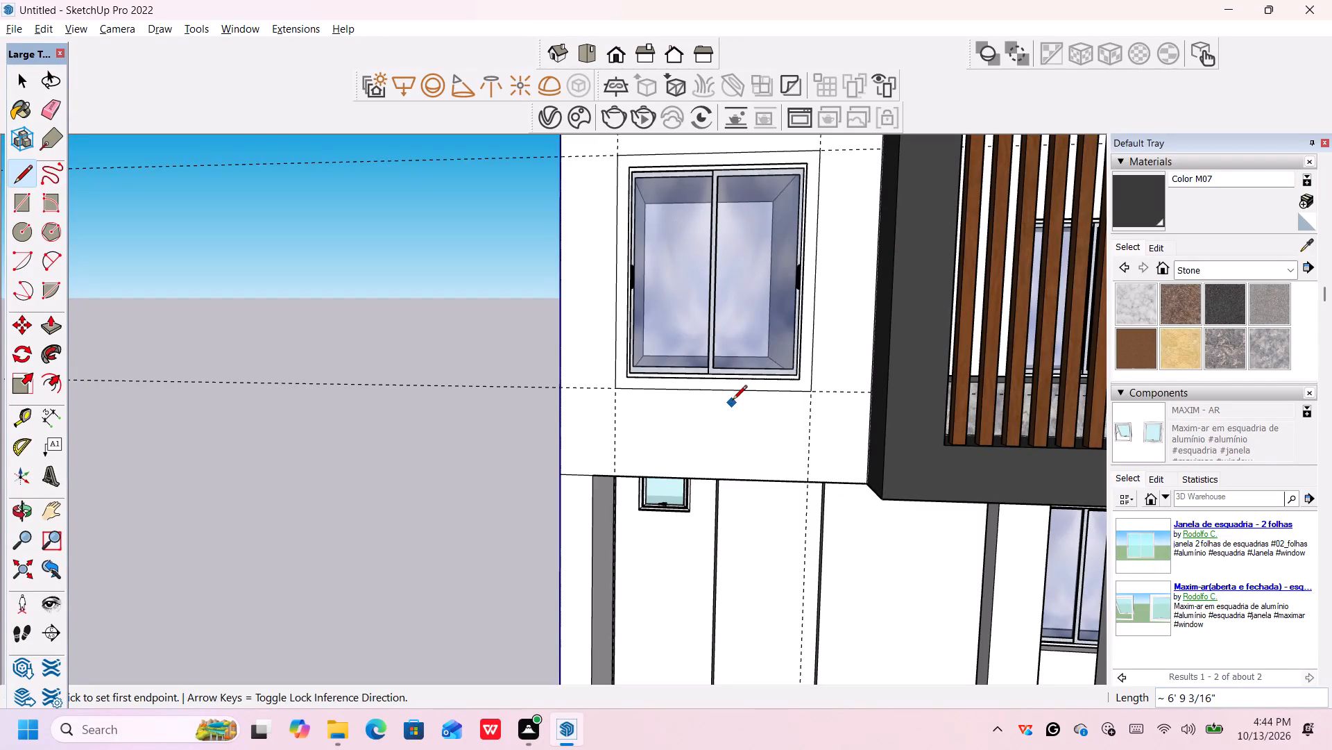
{"action": "key", "text": "space"}
Pull the border face around the two-leaf window 4" out from the wall with Push/Pull.
{"action": "key", "text": "p"}
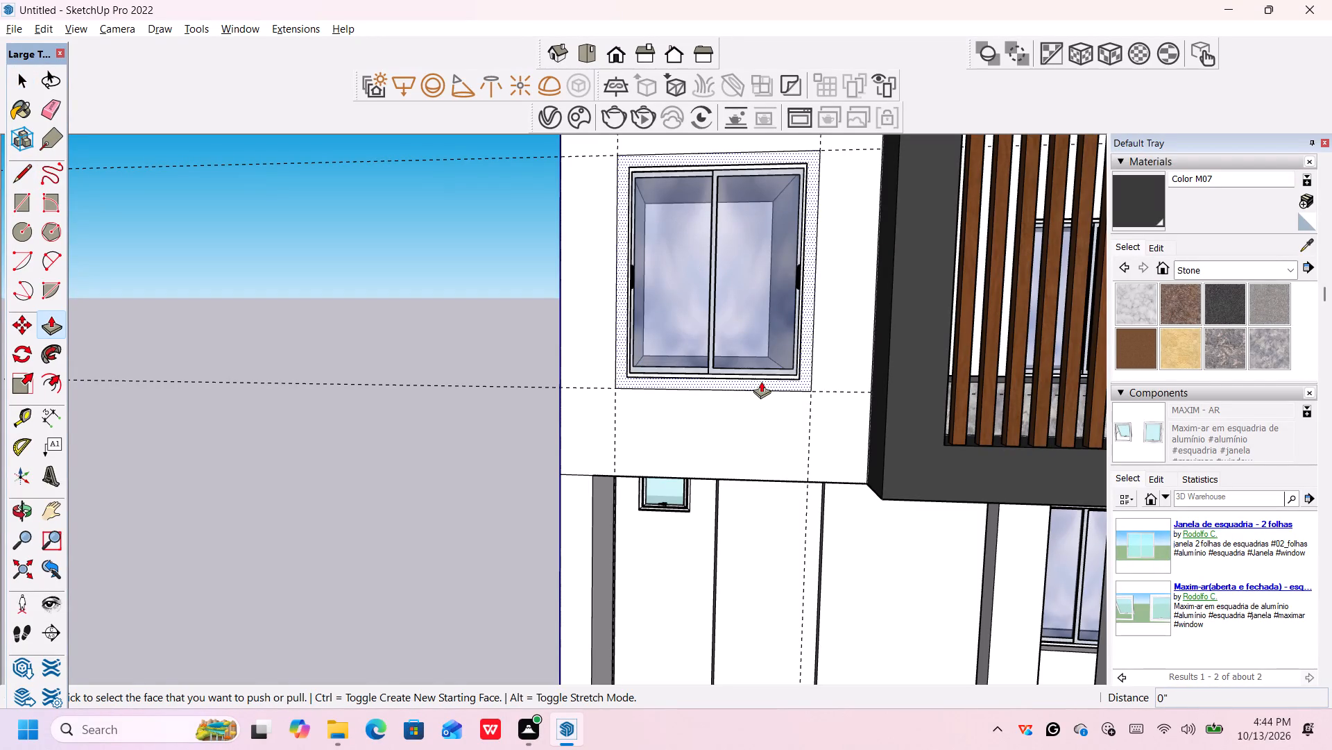
{"action": "left_click", "coordinate": [761, 381]}
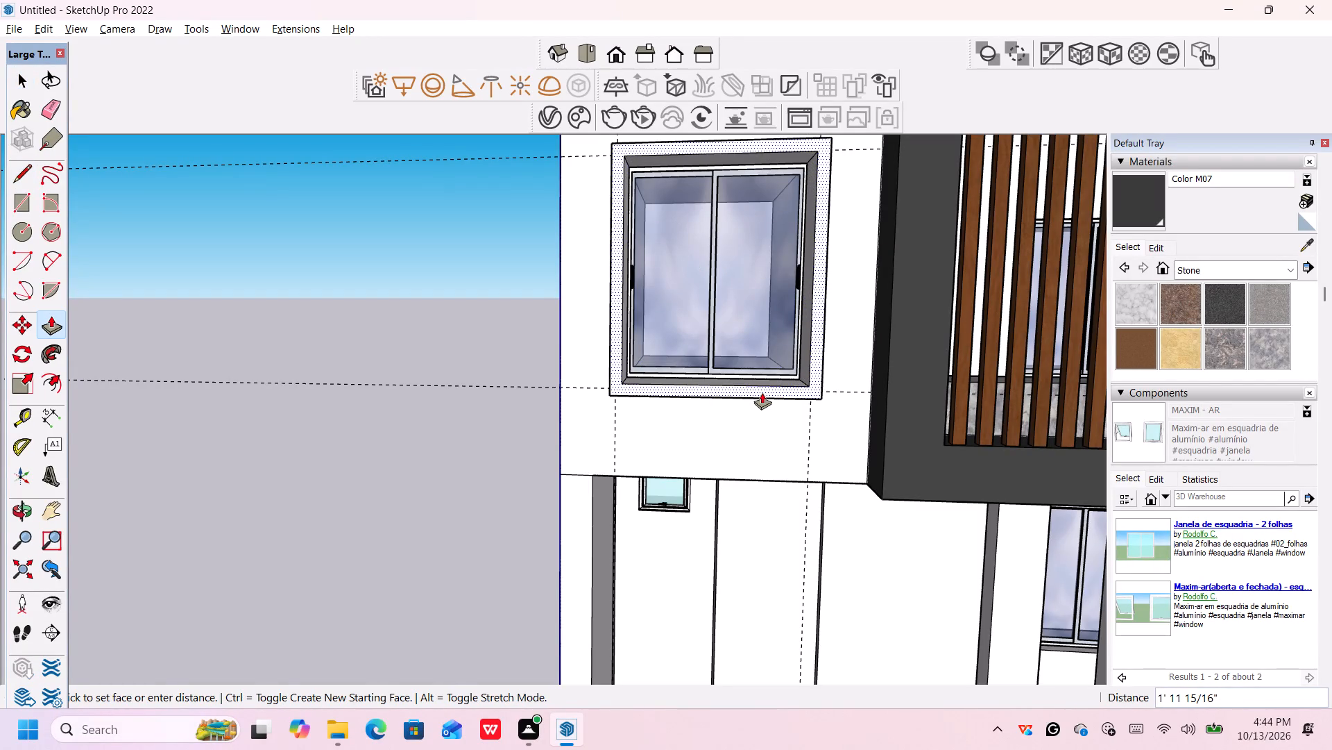
{"action": "middle_click_drag", "start_coordinate": [754, 387], "coordinate": [633, 489]}
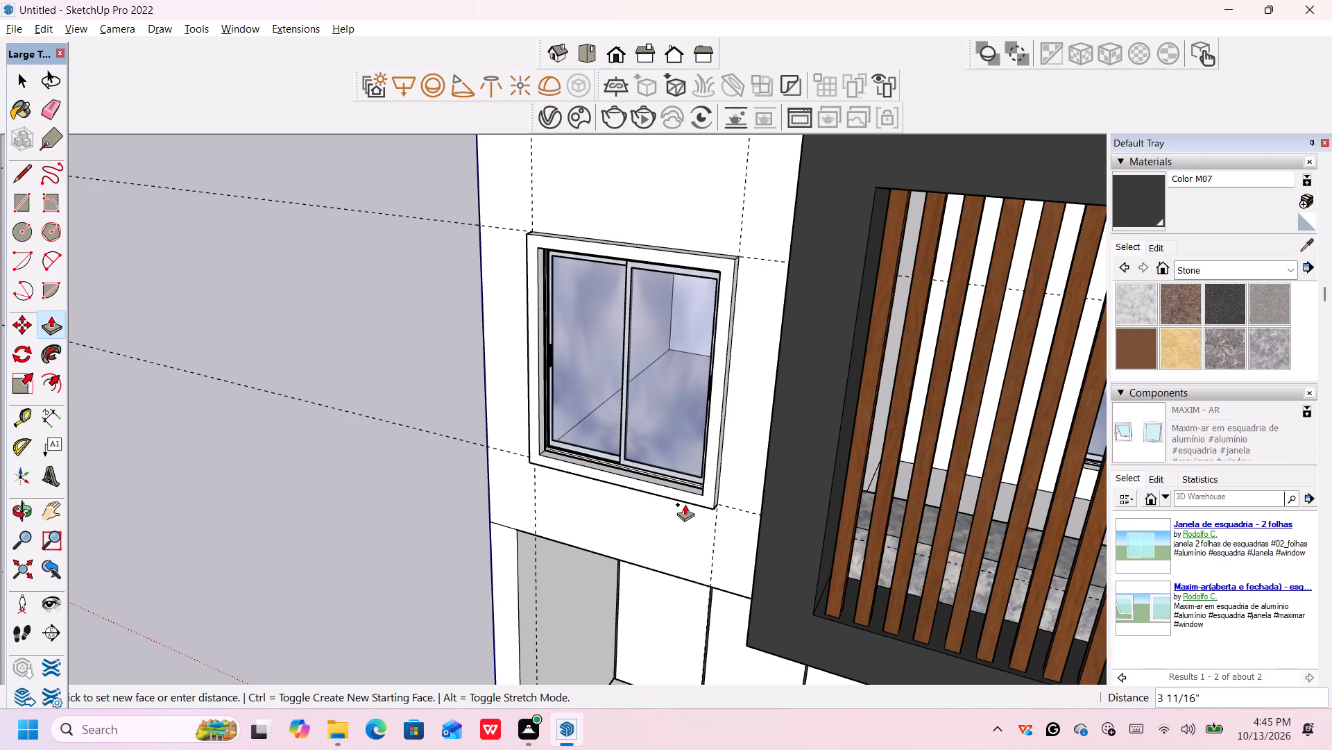
{"action": "type", "text": "4\""}
{"action": "key", "text": "Return"}
{"action": "scroll", "coordinate": [669, 504], "scroll_direction": "down", "scroll_amount": 4}
{"action": "scroll", "coordinate": [419, 510], "scroll_direction": "up", "scroll_amount": 2}
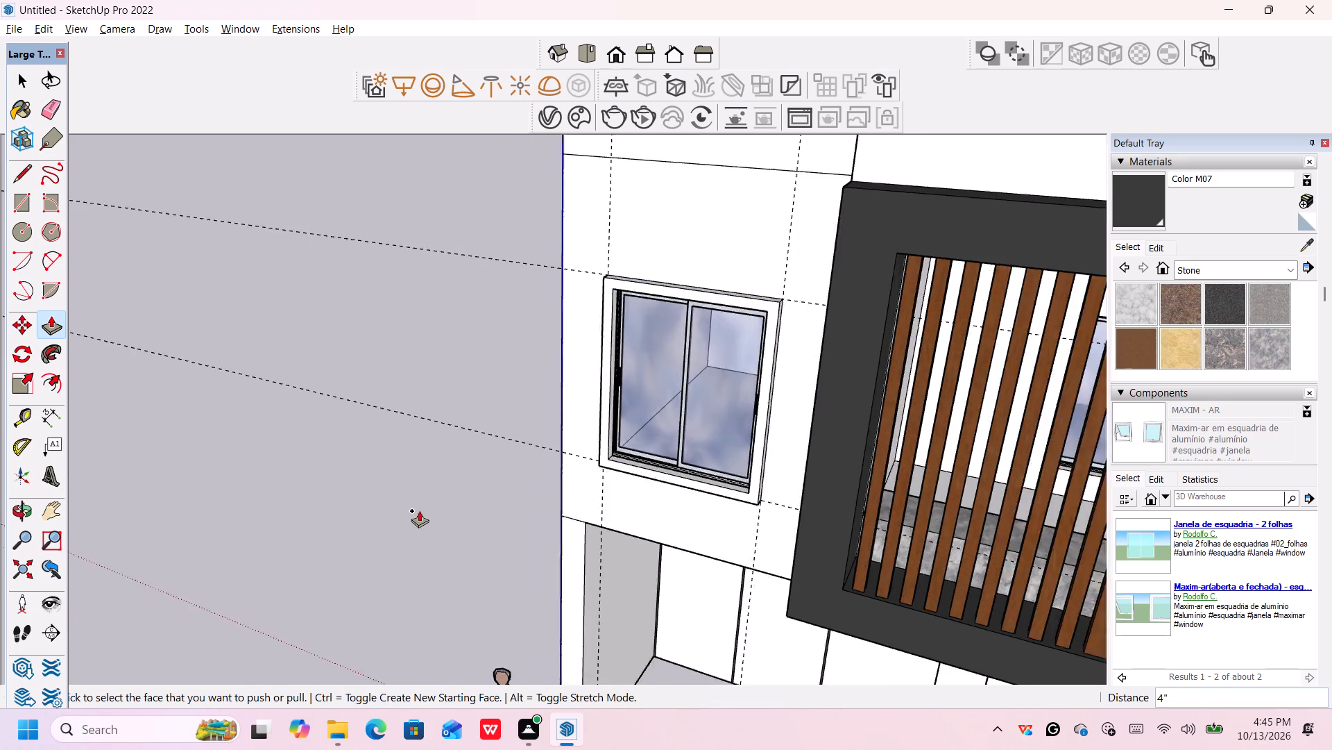
{"action": "scroll", "coordinate": [419, 510], "scroll_direction": "up", "scroll_amount": 2}
{"action": "scroll", "coordinate": [471, 496], "scroll_direction": "down", "scroll_amount": 3}
{"action": "middle_click_drag", "start_coordinate": [472, 497], "coordinate": [495, 484]}
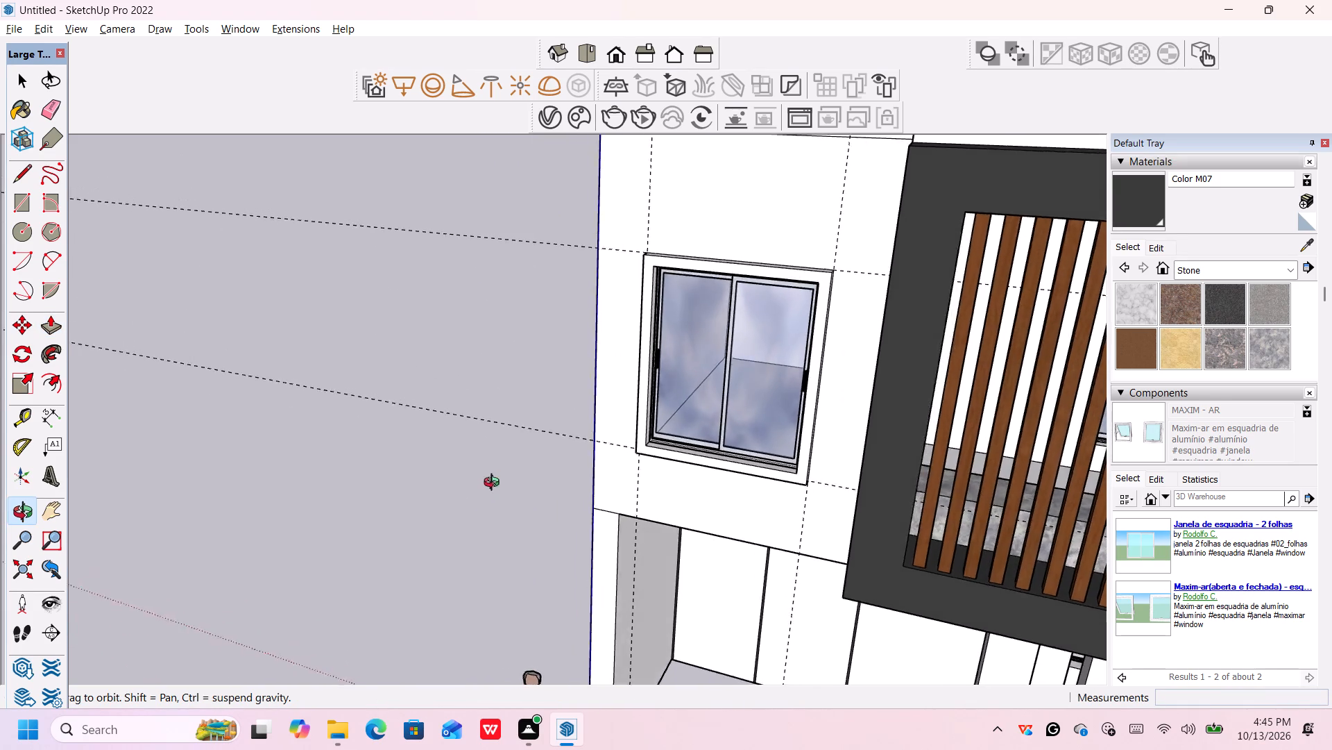
{"action": "middle_click_drag", "start_coordinate": [495, 484], "coordinate": [620, 478]}
{"action": "scroll", "coordinate": [588, 478], "scroll_direction": "up", "scroll_amount": 1}
{"action": "key", "text": "space"}
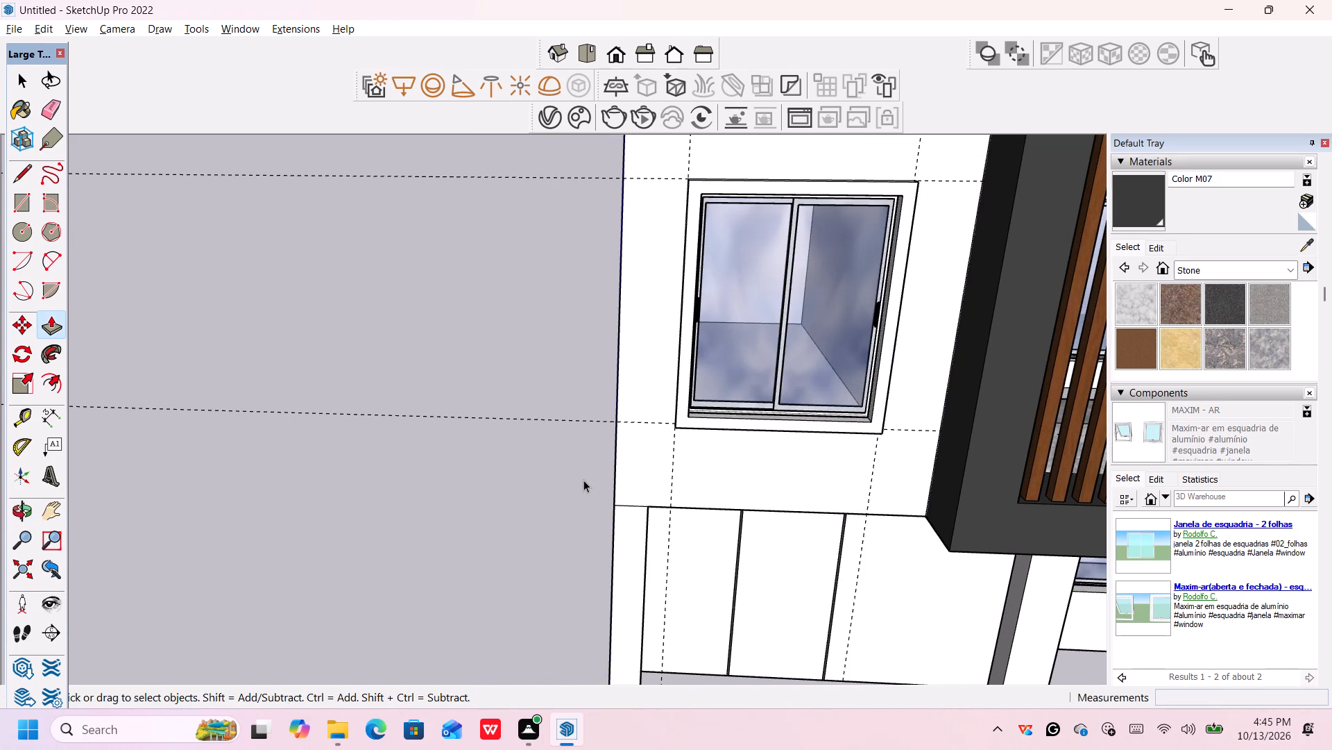
Sample Color C06 from the orange panel above the balcony and paint the front face of the two-leaf window's surround.
{"action": "scroll", "coordinate": [583, 480], "scroll_direction": "down", "scroll_amount": 10}
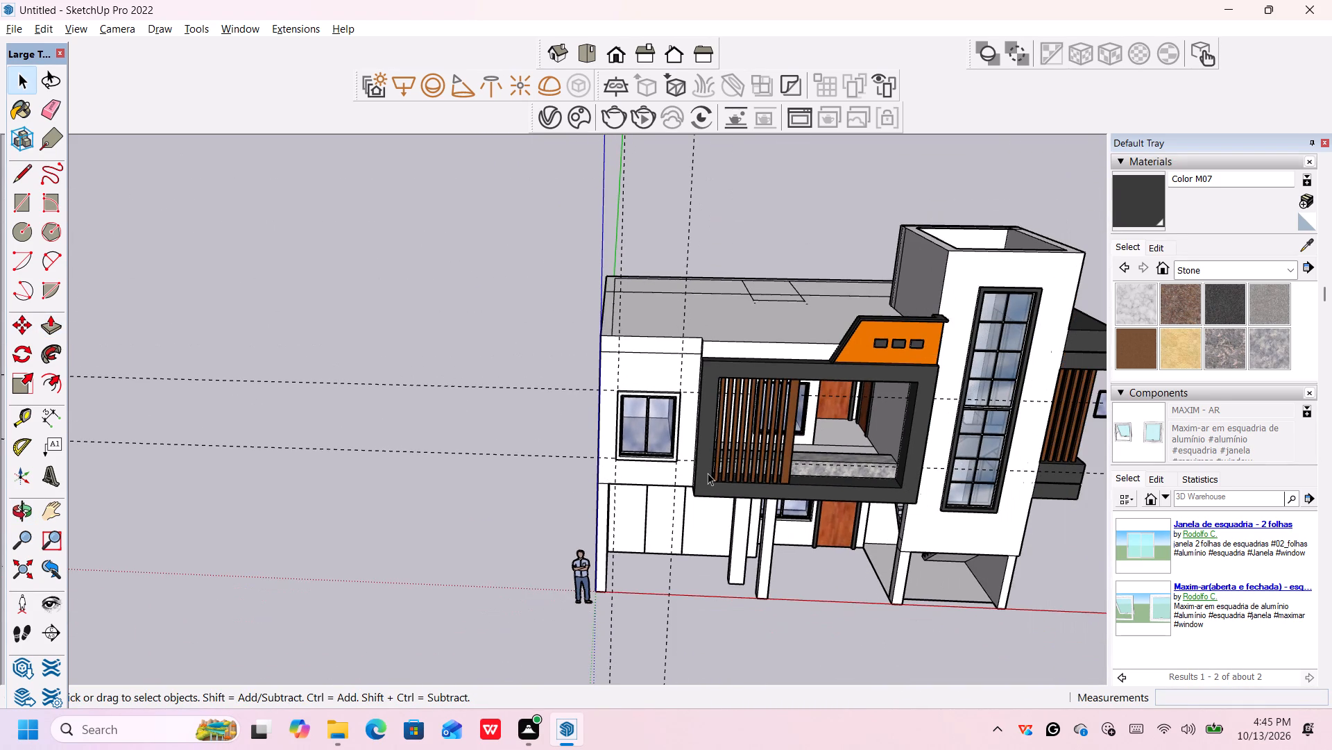
{"action": "left_click", "coordinate": [1306, 242]}
{"action": "left_click", "coordinate": [882, 356]}
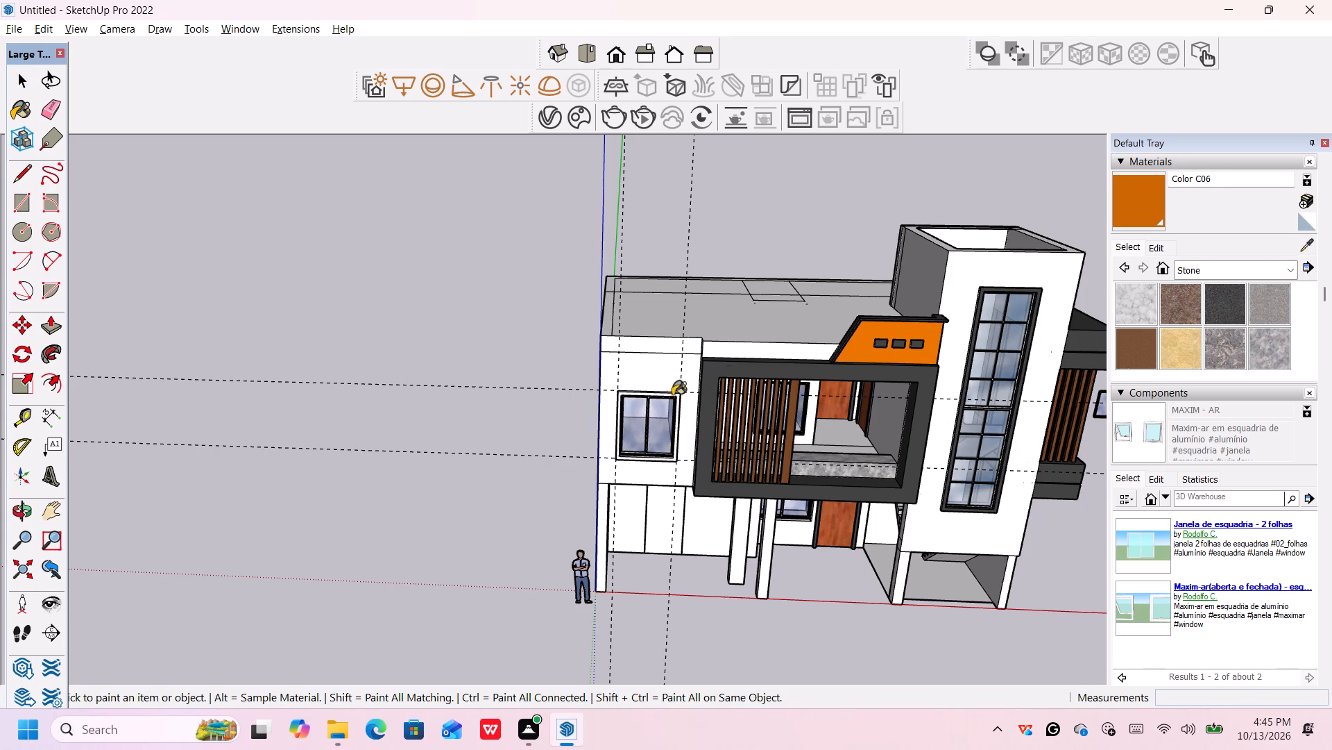
{"action": "scroll", "coordinate": [618, 394], "scroll_direction": "up", "scroll_amount": 10}
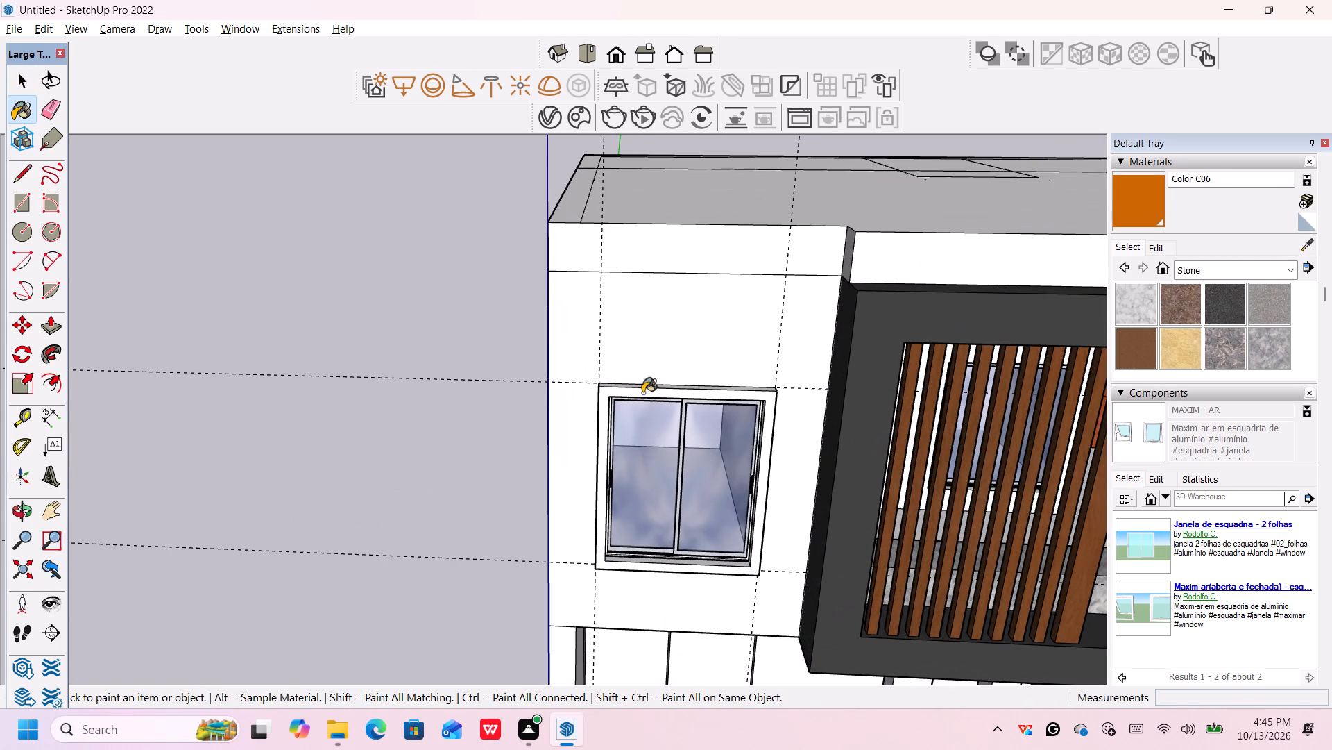
{"action": "left_click", "coordinate": [642, 393]}
{"action": "scroll", "coordinate": [789, 535], "scroll_direction": "up", "scroll_amount": 2}
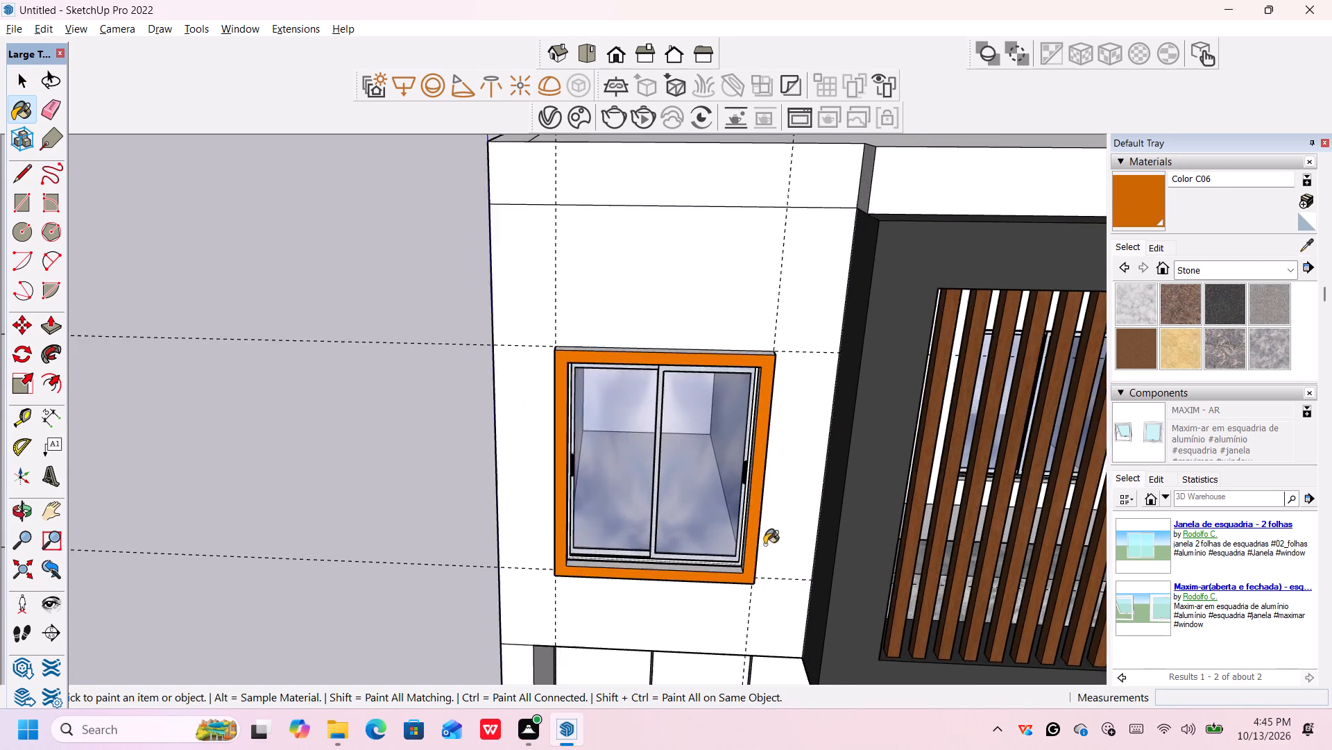
Paint the four inner faces of the two-leaf window's surround with Color C06.
{"action": "scroll", "coordinate": [765, 544], "scroll_direction": "up", "scroll_amount": 2}
{"action": "left_click", "coordinate": [724, 572]}
{"action": "scroll", "coordinate": [740, 557], "scroll_direction": "up", "scroll_amount": 5}
{"action": "middle_click_drag", "start_coordinate": [744, 551], "coordinate": [773, 545]}
{"action": "left_click", "coordinate": [787, 531]}
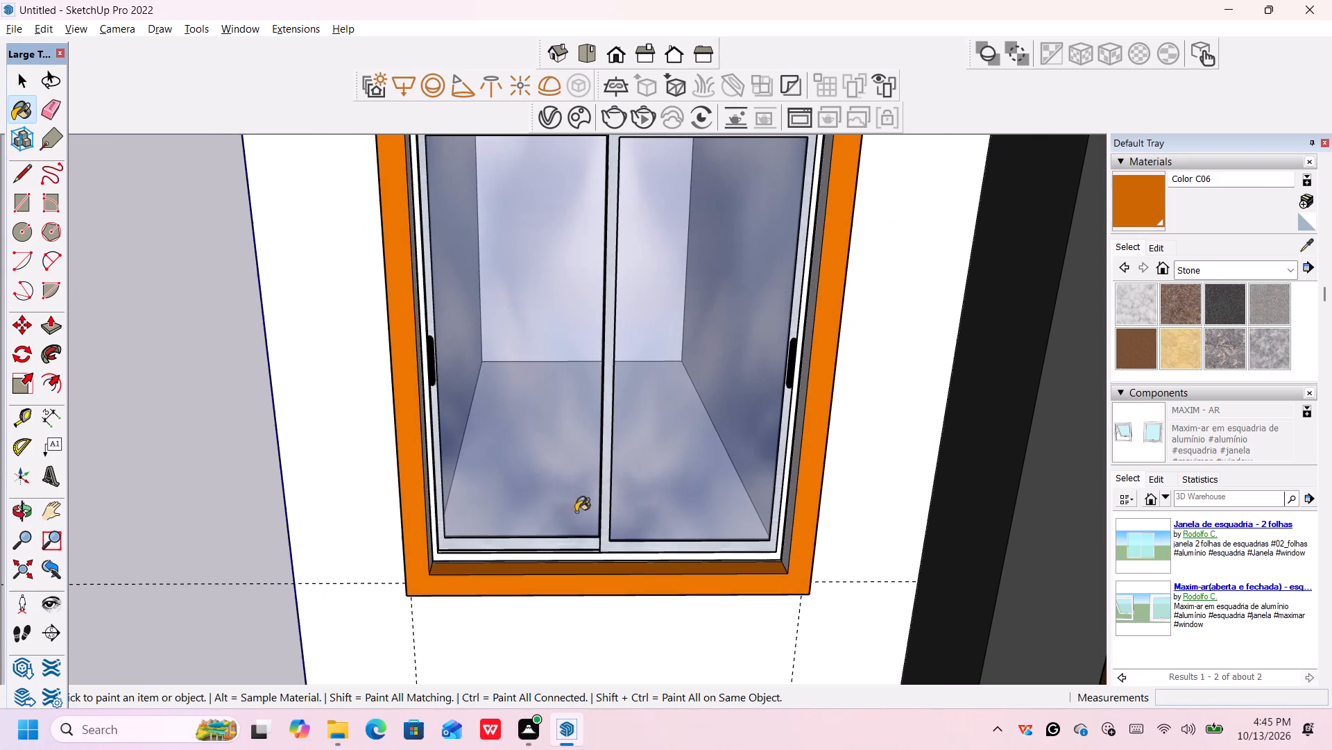
{"action": "scroll", "coordinate": [433, 549], "scroll_direction": "up", "scroll_amount": 3}
{"action": "left_click", "coordinate": [429, 548]}
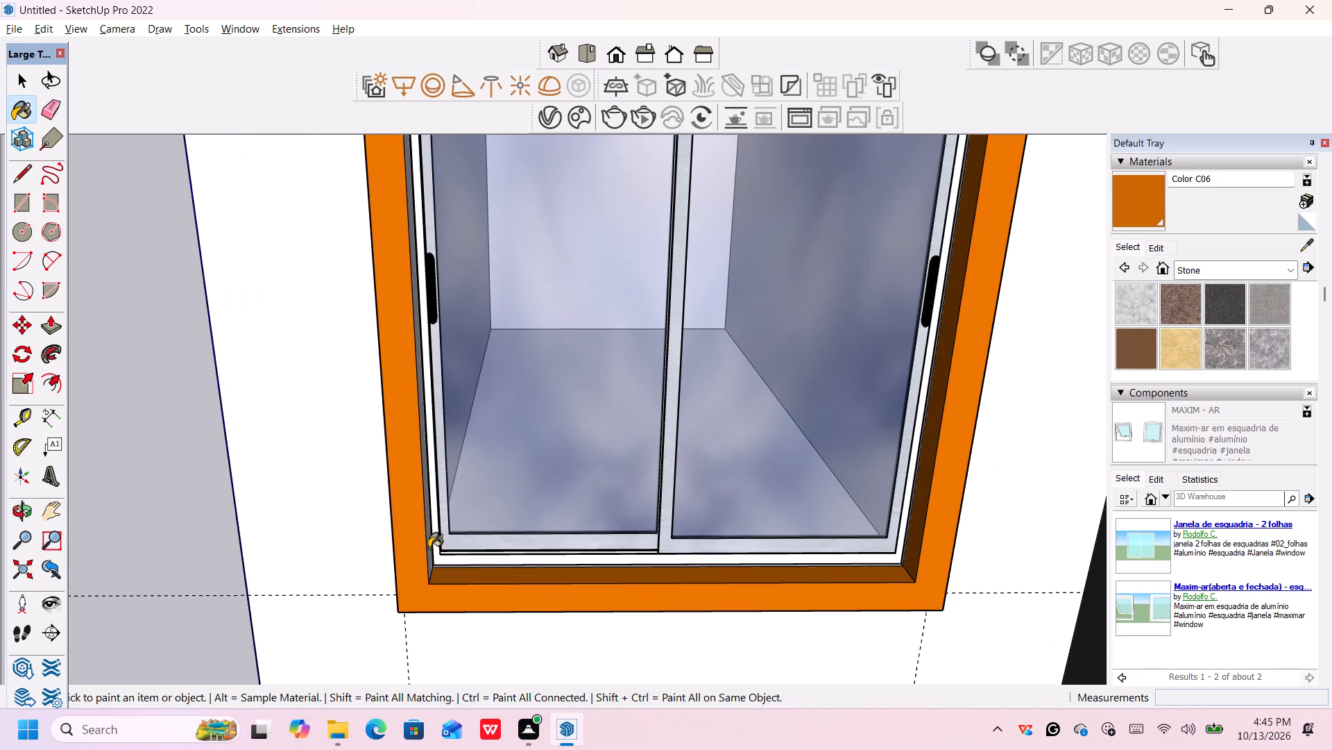
{"action": "scroll", "coordinate": [527, 473], "scroll_direction": "down", "scroll_amount": 7}
{"action": "scroll", "coordinate": [641, 503], "scroll_direction": "down", "scroll_amount": 3}
{"action": "middle_click_drag", "start_coordinate": [726, 513], "coordinate": [726, 510]}
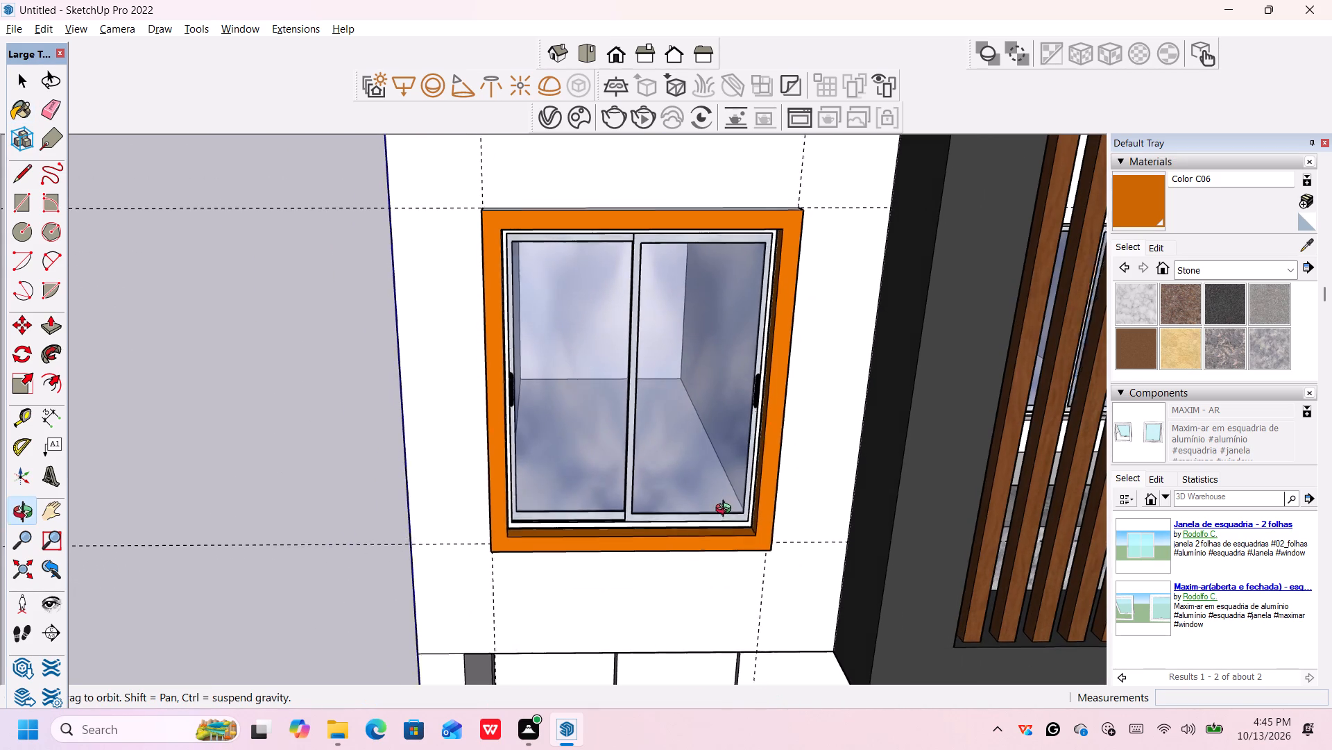
{"action": "middle_click_drag", "start_coordinate": [726, 510], "coordinate": [719, 512]}
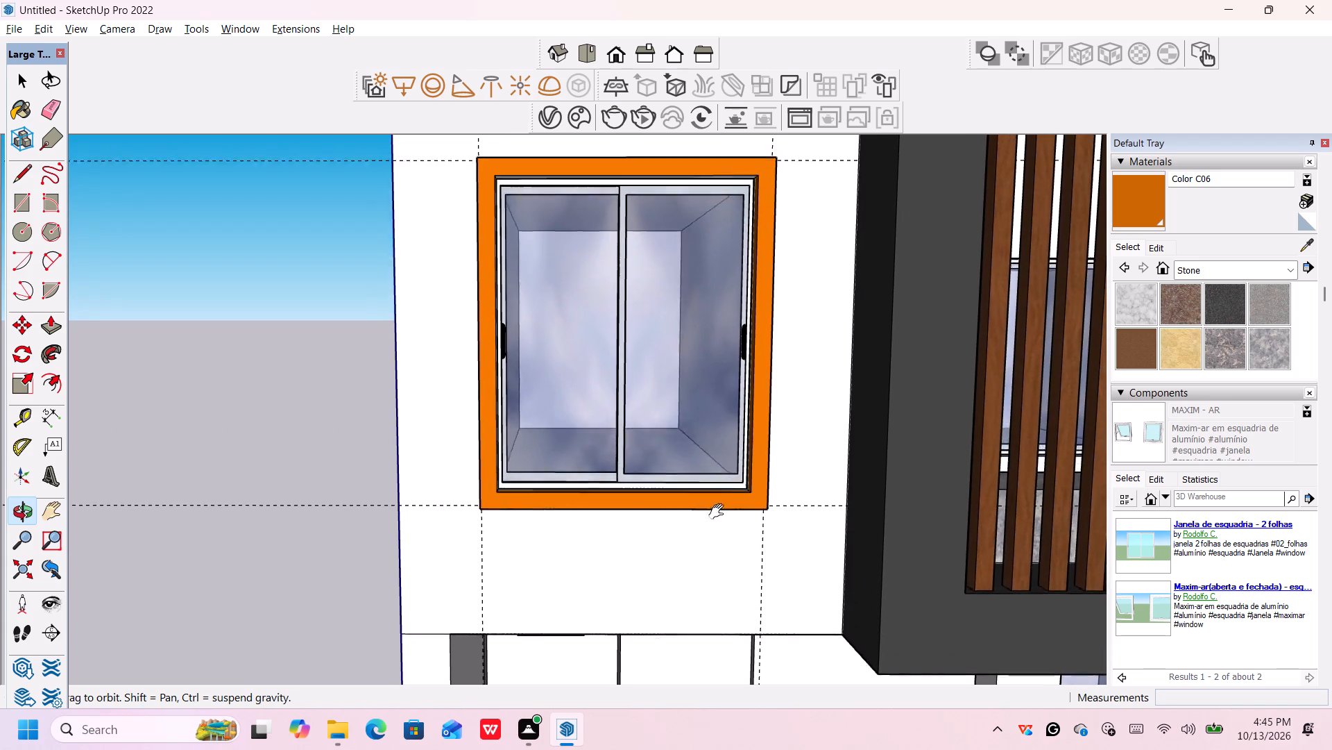
{"action": "middle_click_drag", "start_coordinate": [719, 512], "coordinate": [694, 640]}
{"action": "middle_click_drag", "start_coordinate": [693, 532], "coordinate": [690, 472]}
{"action": "scroll", "coordinate": [656, 285], "scroll_direction": "up", "scroll_amount": 4}
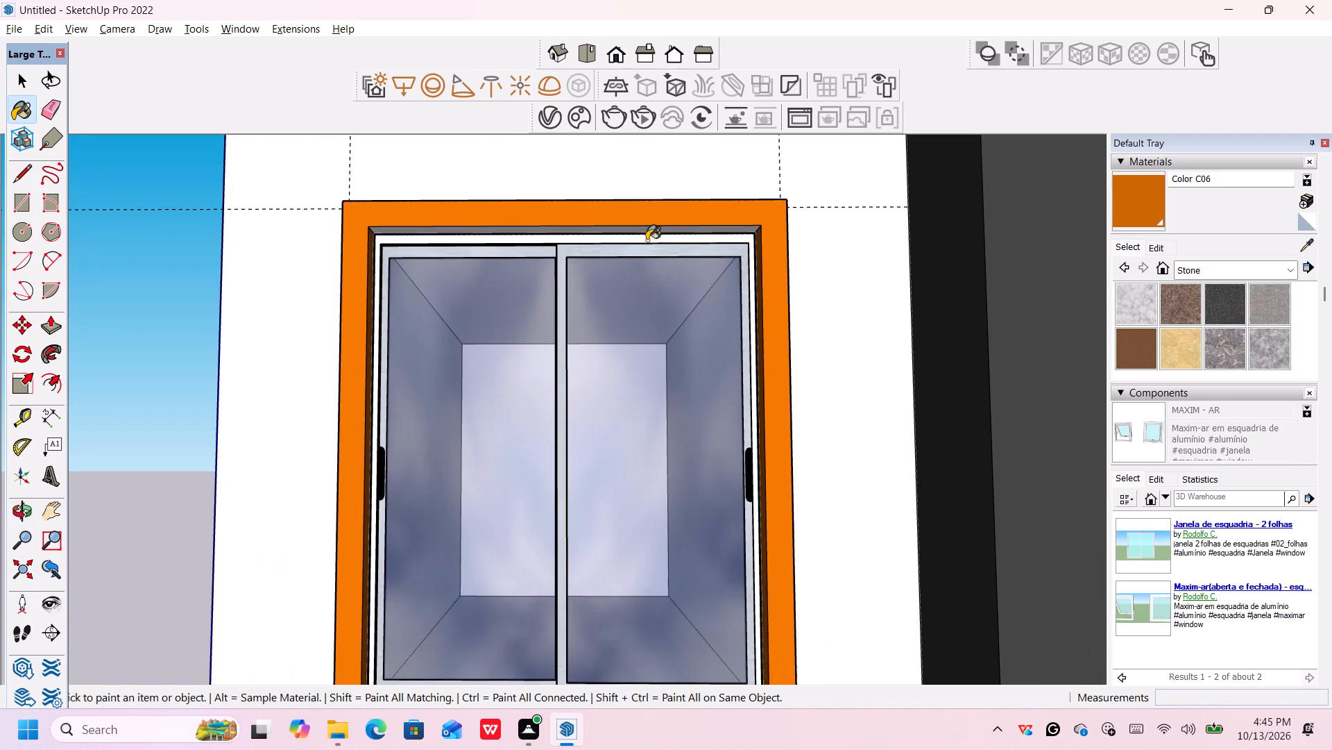
{"action": "left_click", "coordinate": [652, 231]}
Paint the surround's outer top face and its outer side face nearest the house corner with Color C06.
{"action": "middle_click_drag", "start_coordinate": [655, 223], "coordinate": [664, 260]}
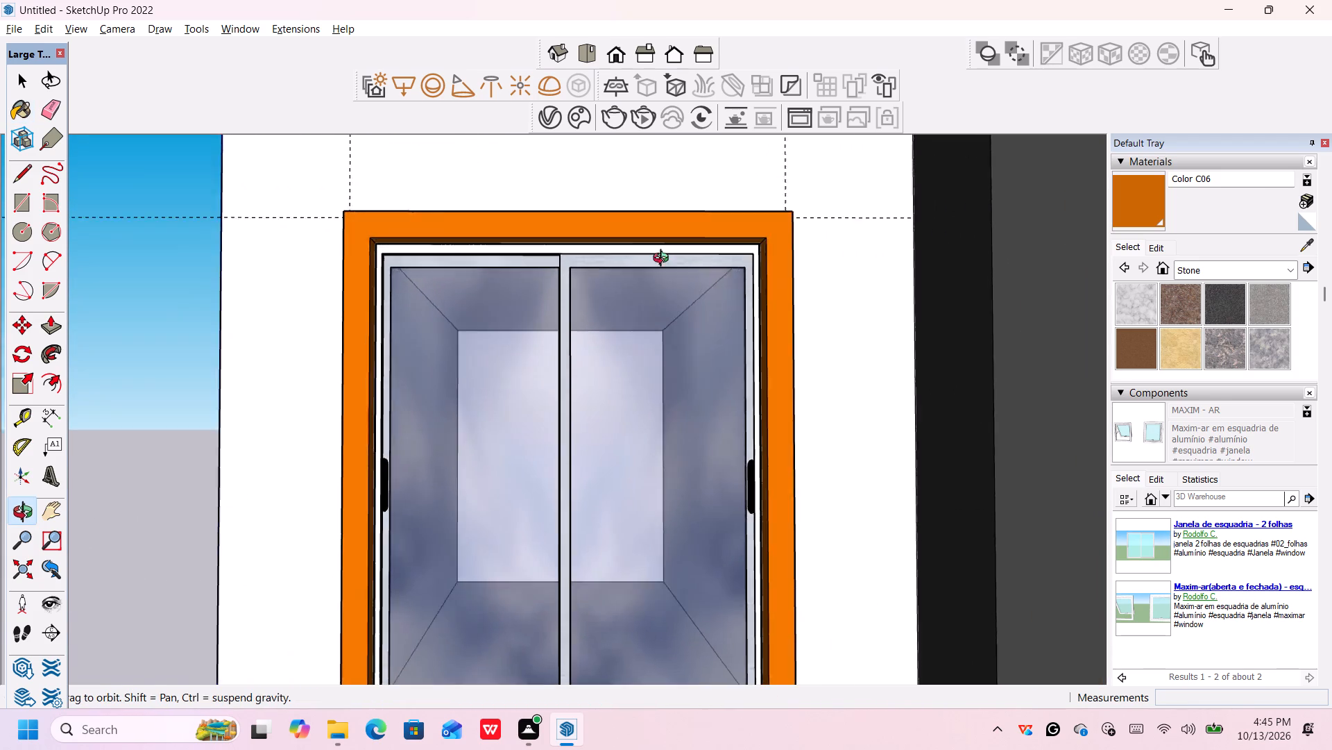
{"action": "middle_click_drag", "start_coordinate": [664, 260], "coordinate": [706, 513]}
{"action": "left_click", "coordinate": [699, 453]}
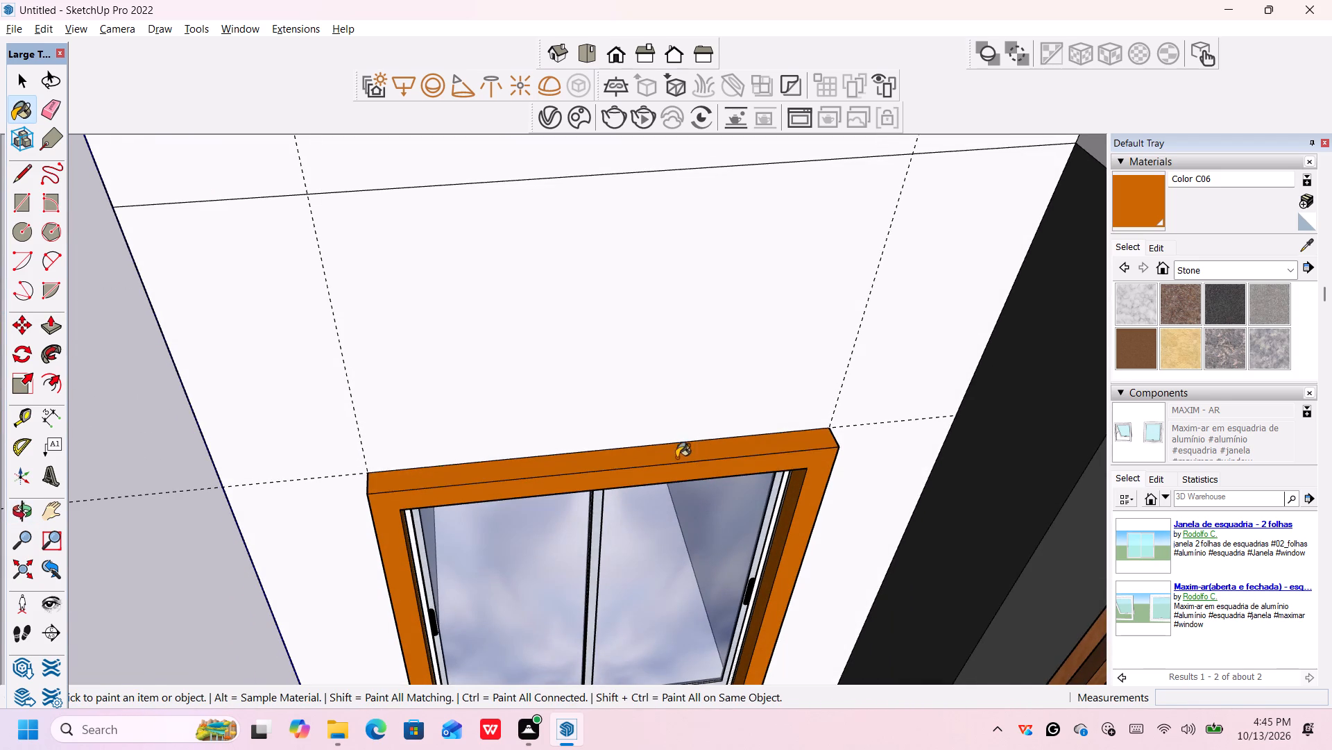
{"action": "scroll", "coordinate": [466, 460], "scroll_direction": "down", "scroll_amount": 6}
{"action": "scroll", "coordinate": [425, 515], "scroll_direction": "down", "scroll_amount": 7}
{"action": "middle_click_drag", "start_coordinate": [409, 524], "coordinate": [453, 518]}
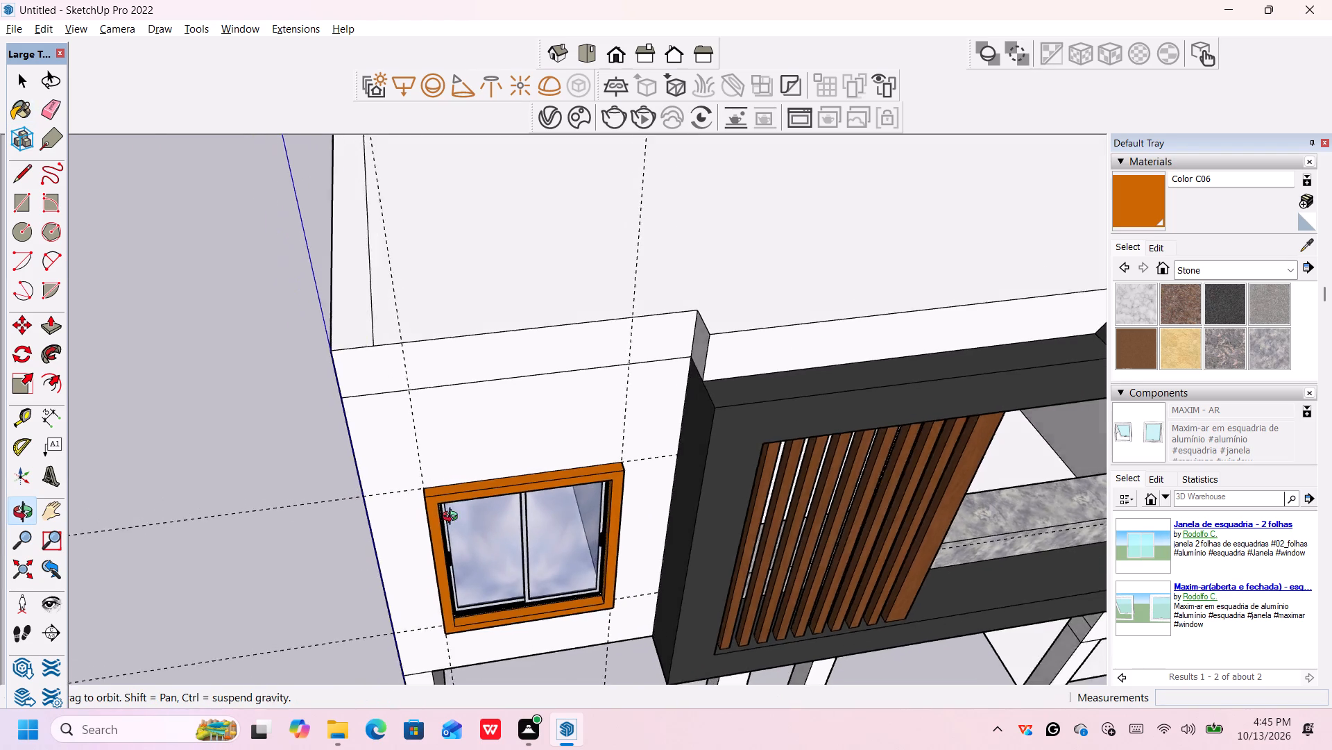
{"action": "middle_click_drag", "start_coordinate": [453, 518], "coordinate": [544, 511]}
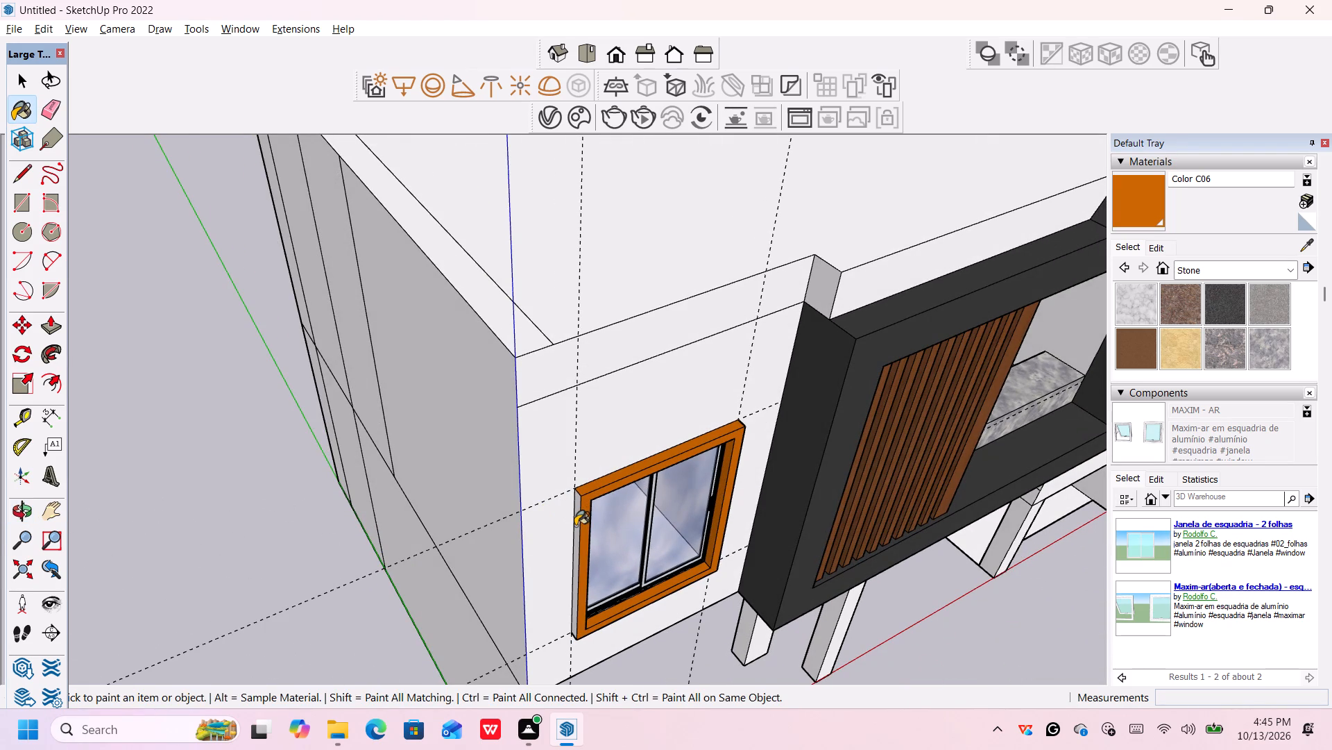
{"action": "left_click", "coordinate": [575, 526]}
Paint the surround's outer side face nearest the balcony and its underside with Color C06.
{"action": "scroll", "coordinate": [583, 537], "scroll_direction": "down", "scroll_amount": 3}
{"action": "scroll", "coordinate": [668, 542], "scroll_direction": "down", "scroll_amount": 3}
{"action": "scroll", "coordinate": [671, 544], "scroll_direction": "up", "scroll_amount": 1}
{"action": "middle_click_drag", "start_coordinate": [694, 553], "coordinate": [625, 560]}
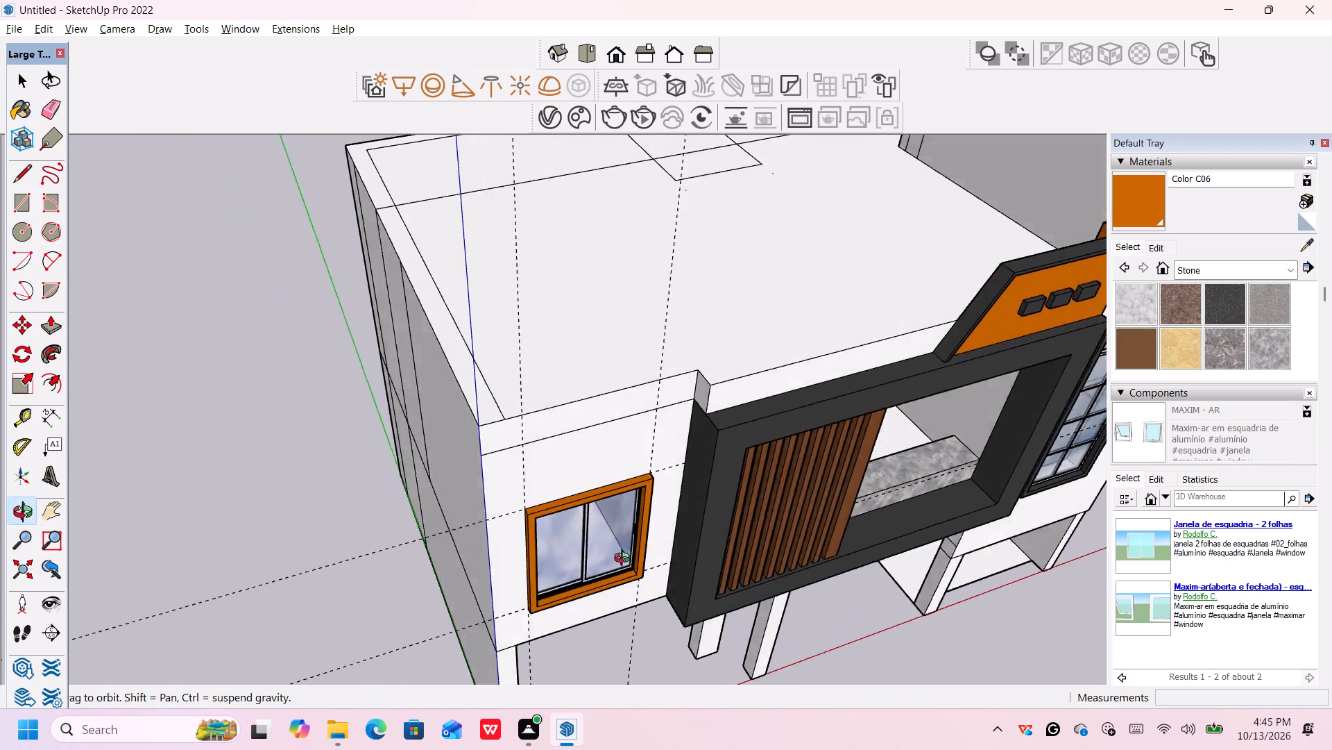
{"action": "middle_click_drag", "start_coordinate": [625, 560], "coordinate": [429, 544]}
{"action": "scroll", "coordinate": [422, 543], "scroll_direction": "up", "scroll_amount": 8}
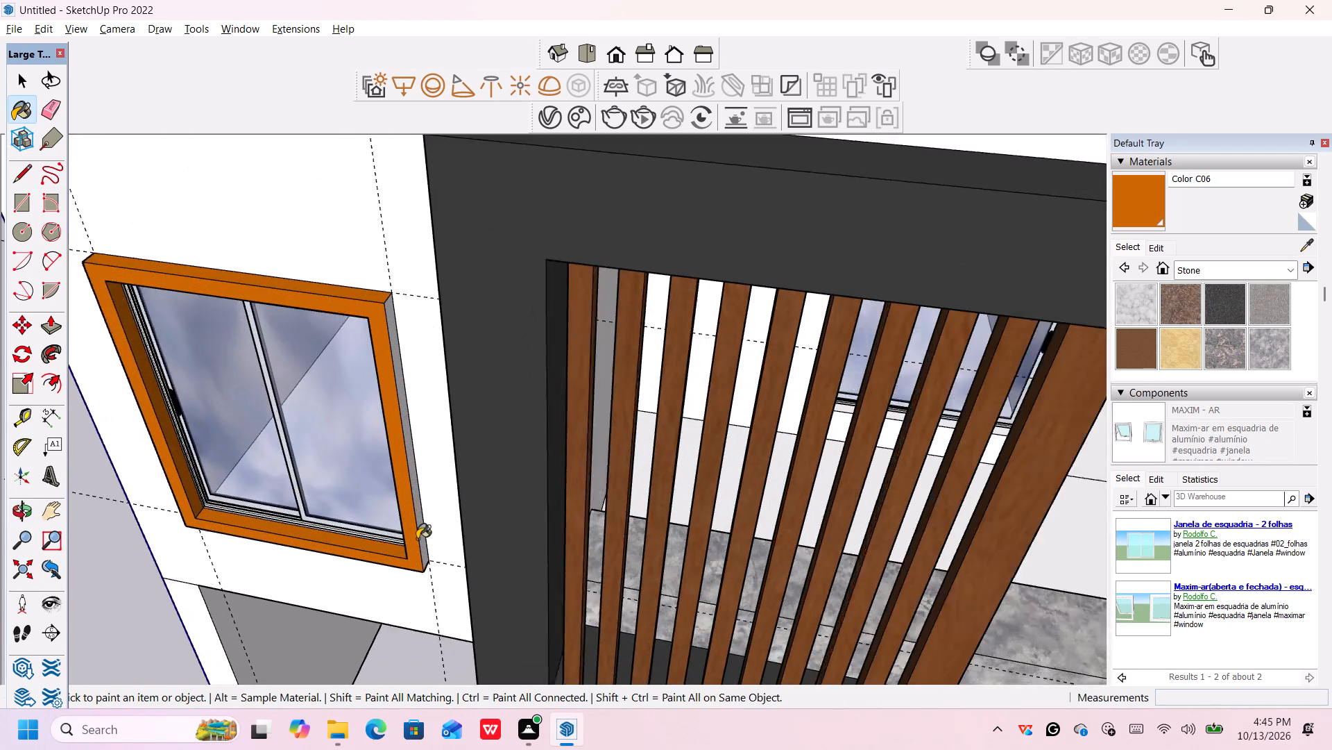
{"action": "scroll", "coordinate": [417, 539], "scroll_direction": "up", "scroll_amount": 2}
{"action": "left_click", "coordinate": [420, 519]}
{"action": "scroll", "coordinate": [284, 611], "scroll_direction": "down", "scroll_amount": 4}
{"action": "middle_click_drag", "start_coordinate": [304, 601], "coordinate": [307, 592]}
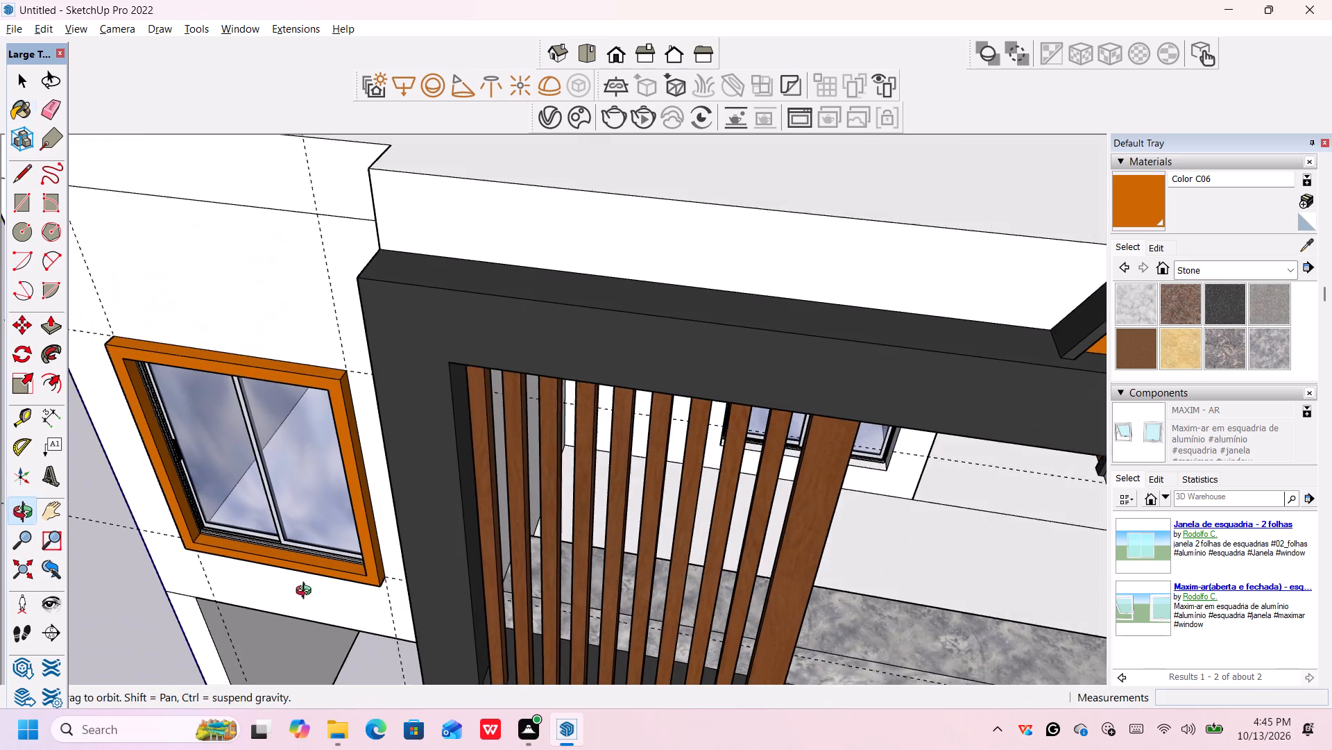
{"action": "middle_click_drag", "start_coordinate": [307, 592], "coordinate": [419, 421]}
{"action": "middle_click_drag", "start_coordinate": [376, 499], "coordinate": [379, 387]}
{"action": "scroll", "coordinate": [391, 367], "scroll_direction": "up", "scroll_amount": 5}
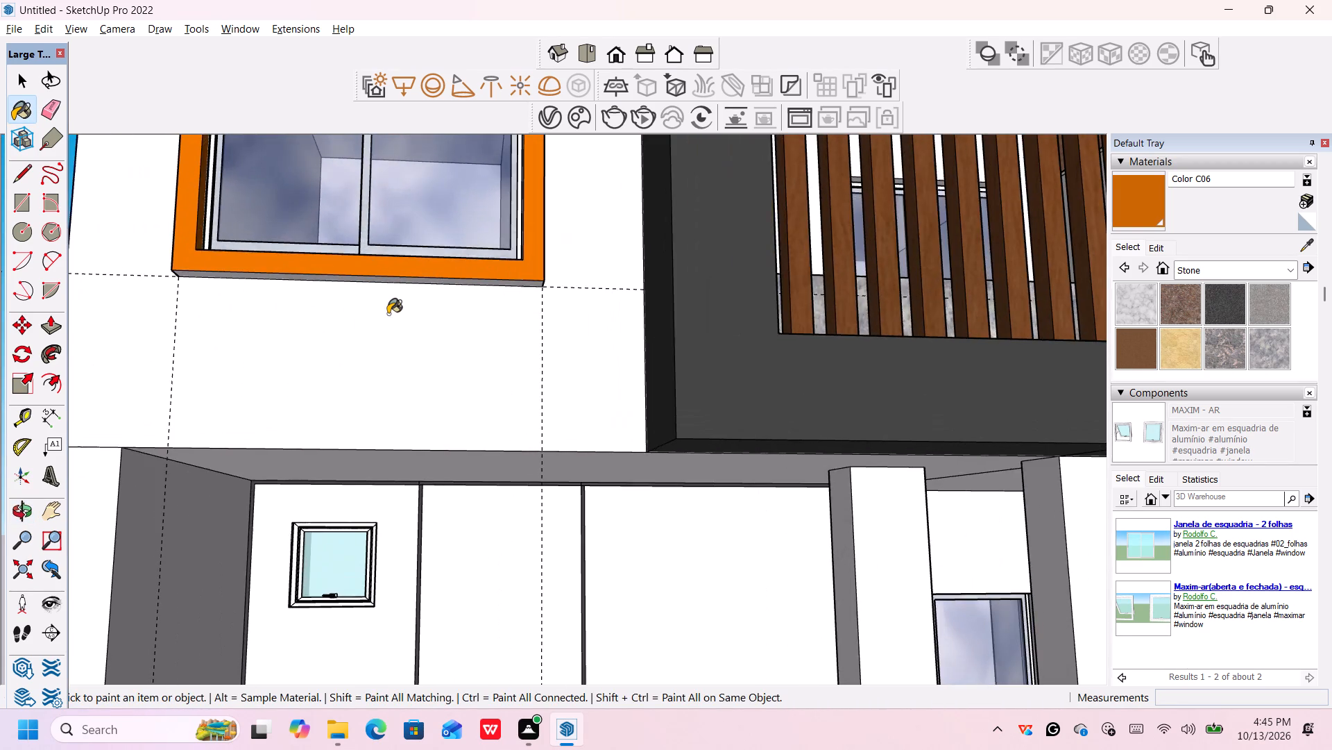
{"action": "scroll", "coordinate": [390, 316], "scroll_direction": "up", "scroll_amount": 2}
{"action": "scroll", "coordinate": [390, 319], "scroll_direction": "down", "scroll_amount": 1}
{"action": "middle_click_drag", "start_coordinate": [390, 319], "coordinate": [391, 267]}
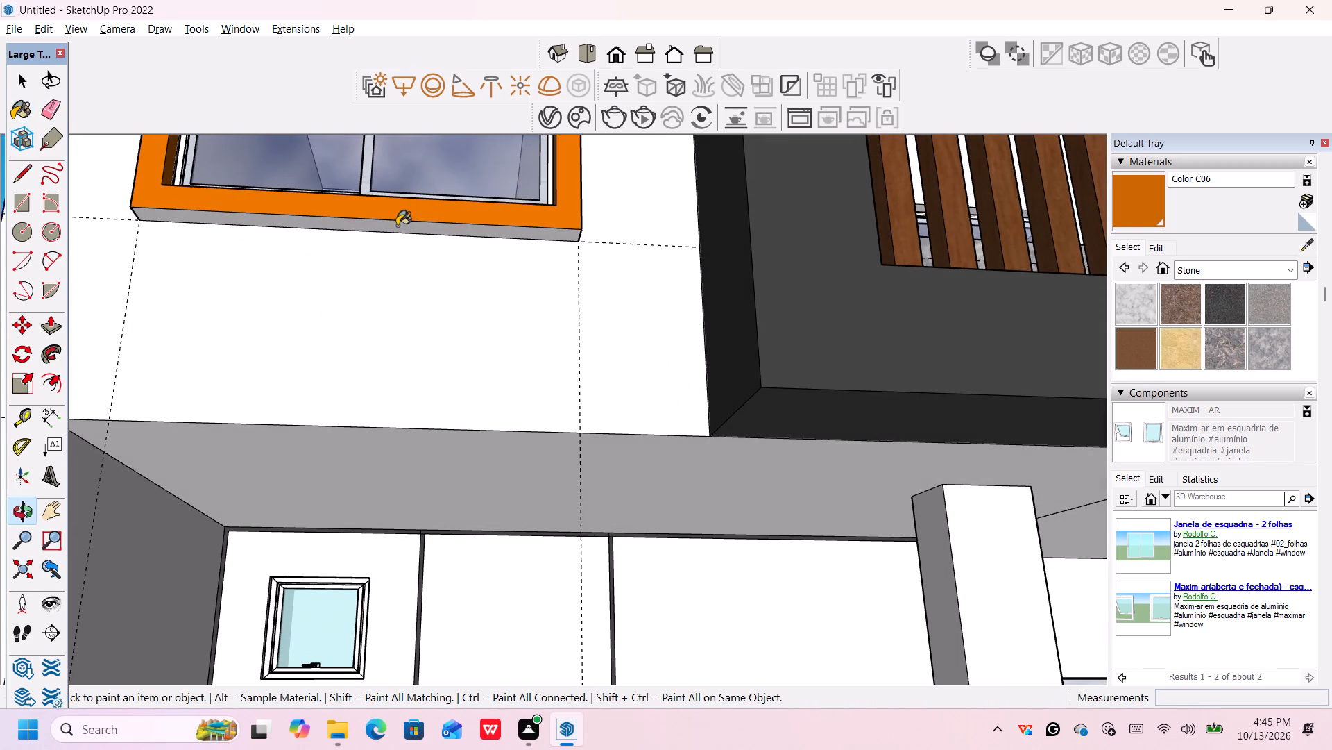
{"action": "left_click", "coordinate": [398, 225]}
Delete the two horizontal and two vertical guides around the two-leaf window.
{"action": "key", "text": "space"}
{"action": "scroll", "coordinate": [407, 219], "scroll_direction": "down", "scroll_amount": 11}
{"action": "middle_click_drag", "start_coordinate": [438, 193], "coordinate": [438, 204]}
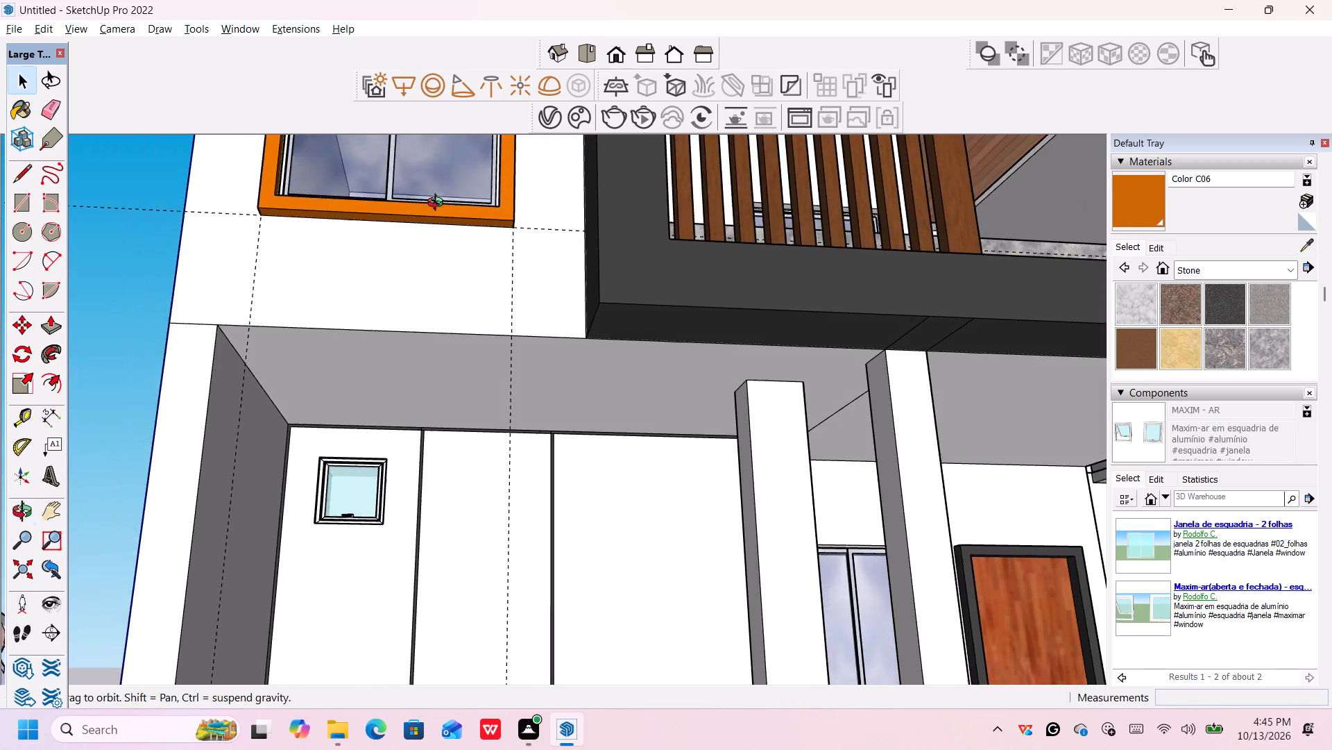
{"action": "middle_click_drag", "start_coordinate": [438, 204], "coordinate": [486, 426]}
{"action": "scroll", "coordinate": [490, 400], "scroll_direction": "down", "scroll_amount": 20}
{"action": "scroll", "coordinate": [490, 400], "scroll_direction": "down", "scroll_amount": 2}
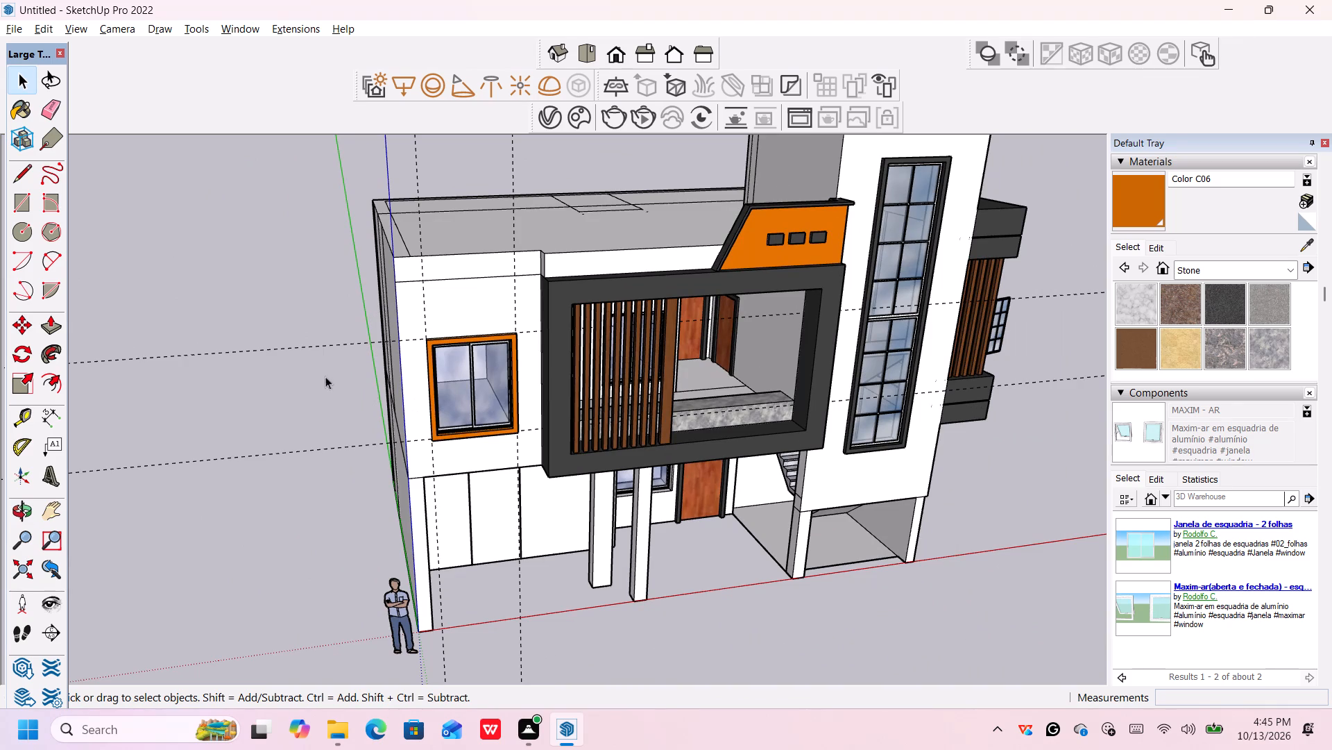
{"action": "left_click_drag", "start_coordinate": [309, 308], "coordinate": [254, 490]}
{"action": "key", "text": "Delete"}
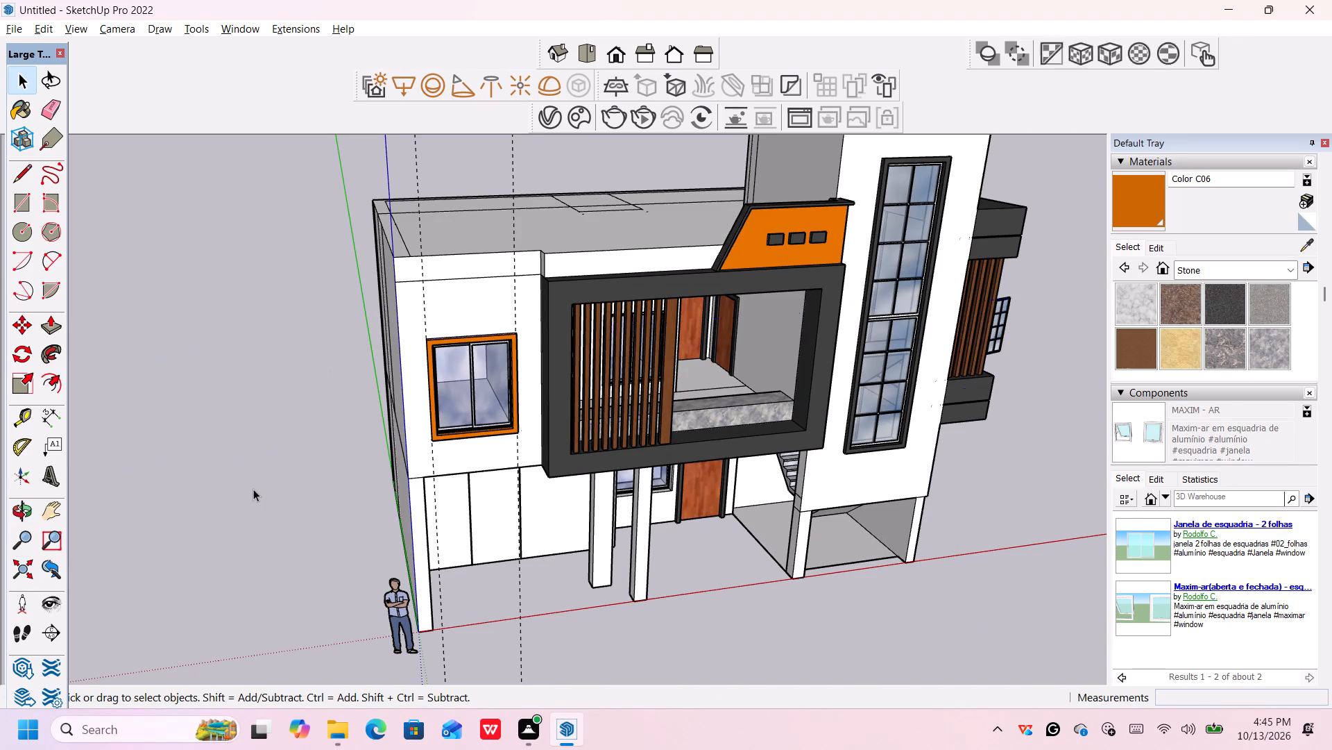
{"action": "scroll", "coordinate": [533, 162], "scroll_direction": "down", "scroll_amount": 2}
{"action": "left_click_drag", "start_coordinate": [540, 140], "coordinate": [538, 142]}
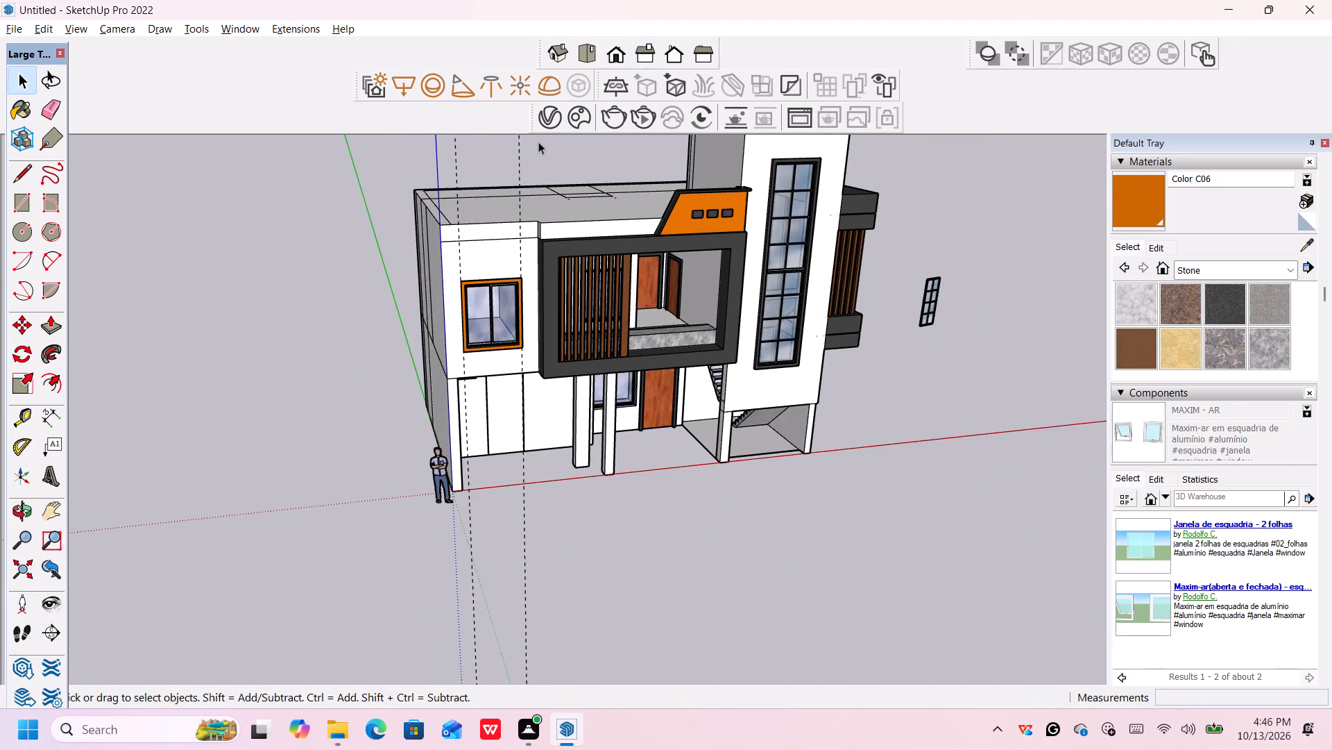
{"action": "left_click_drag", "start_coordinate": [538, 142], "coordinate": [427, 172]}
{"action": "key", "text": "Delete"}
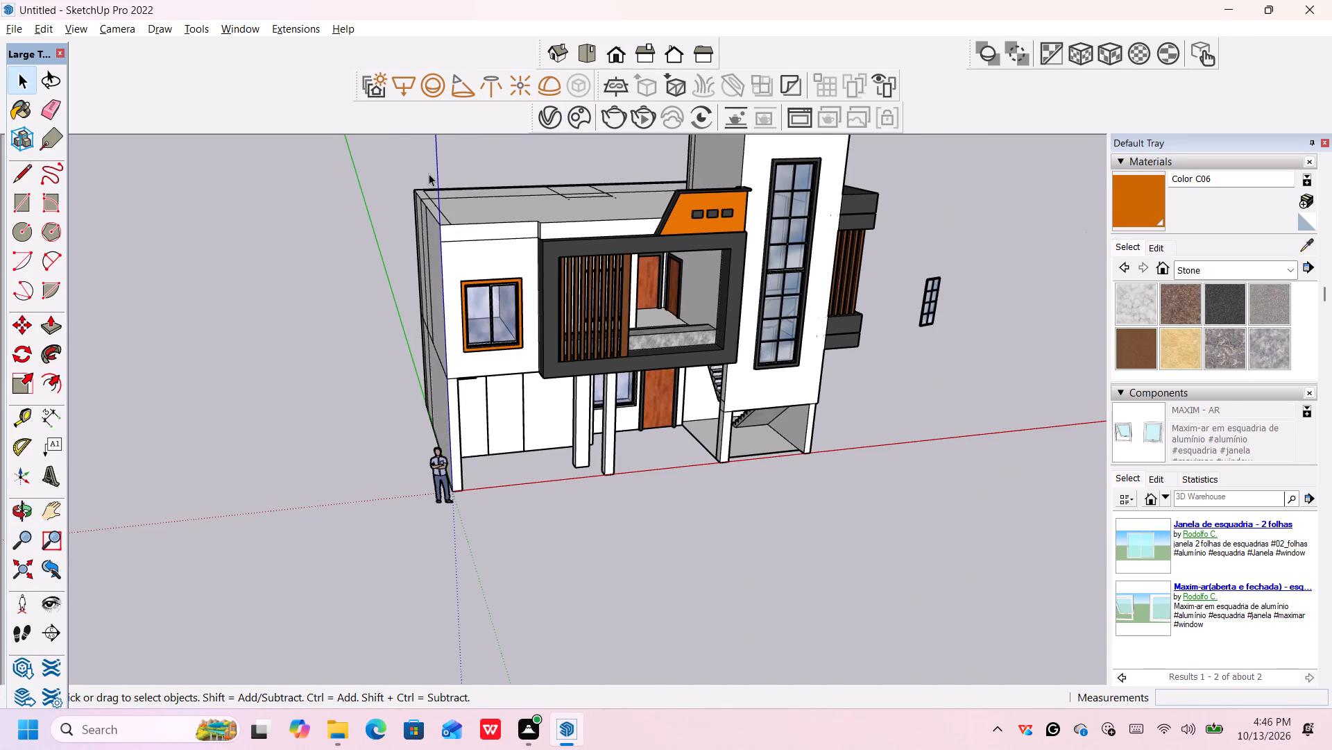
Delete the two spare windows floating beside the house.
{"action": "middle_click_drag", "start_coordinate": [1025, 371], "coordinate": [1022, 371]}
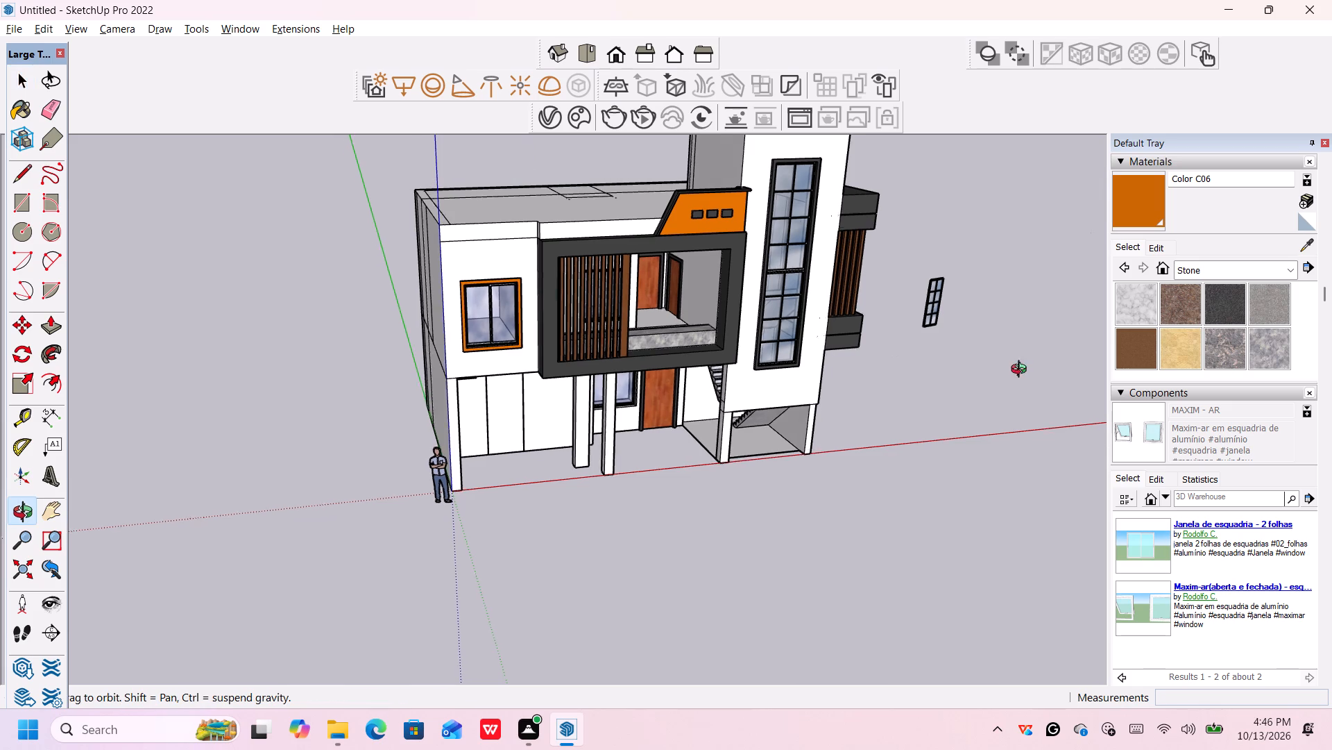
{"action": "middle_click_drag", "start_coordinate": [1022, 371], "coordinate": [926, 381]}
{"action": "scroll", "coordinate": [936, 374], "scroll_direction": "down", "scroll_amount": 3}
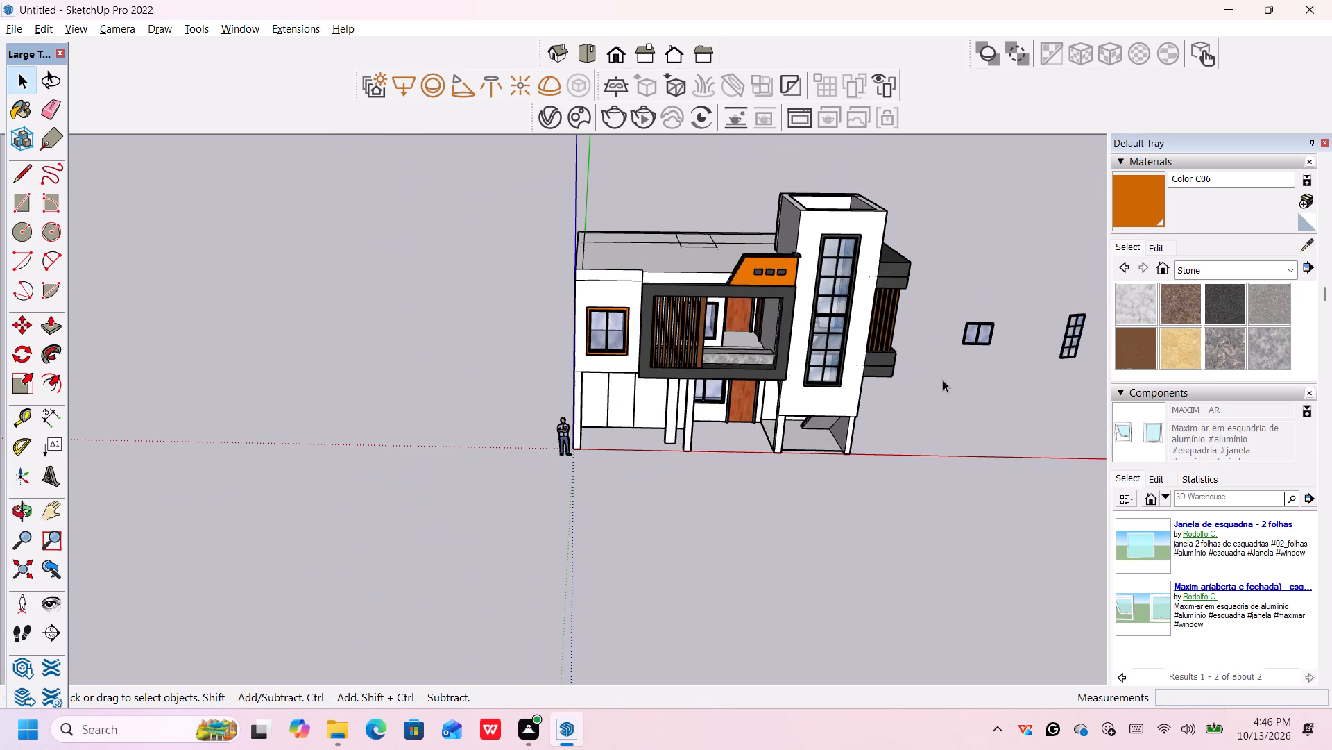
{"action": "middle_click_drag", "start_coordinate": [943, 381], "coordinate": [551, 352], "text": "shift"}
{"action": "left_click_drag", "start_coordinate": [832, 247], "coordinate": [535, 378]}
{"action": "key", "text": "Delete"}
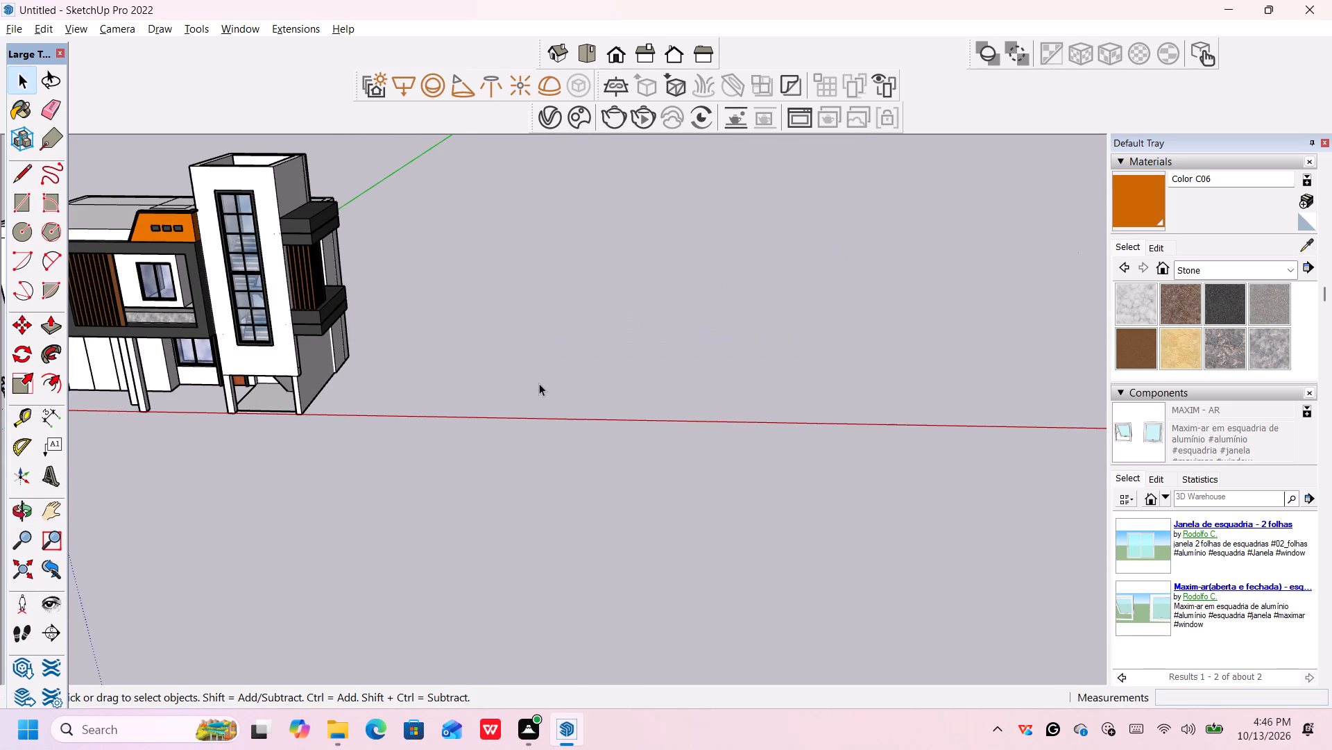
Place a horizontal guide 1.5' above the top edge of the two-leaf window's orange surround.
{"action": "scroll", "coordinate": [544, 381], "scroll_direction": "down", "scroll_amount": 5}
{"action": "scroll", "coordinate": [313, 483], "scroll_direction": "up", "scroll_amount": 3}
{"action": "scroll", "coordinate": [335, 460], "scroll_direction": "down", "scroll_amount": 1}
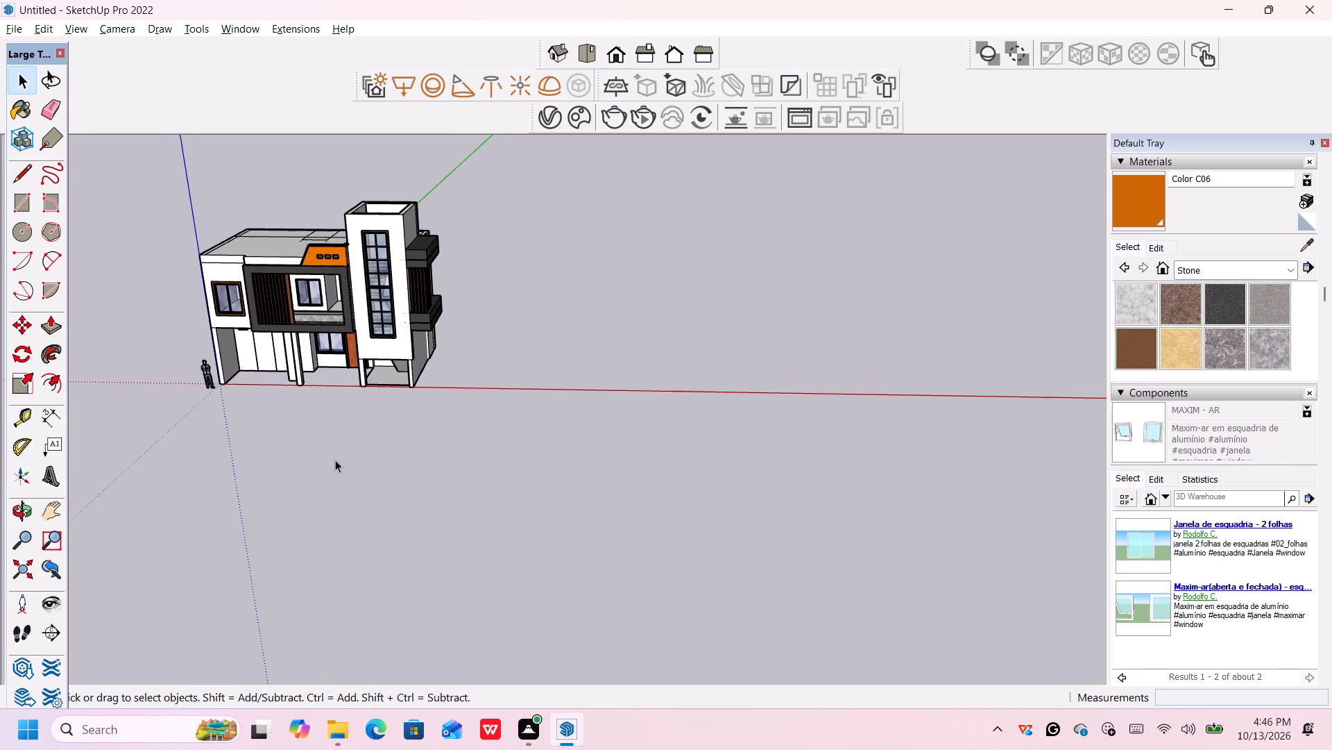
{"action": "middle_click_drag", "start_coordinate": [335, 460], "coordinate": [617, 501]}
{"action": "scroll", "coordinate": [497, 440], "scroll_direction": "up", "scroll_amount": 4}
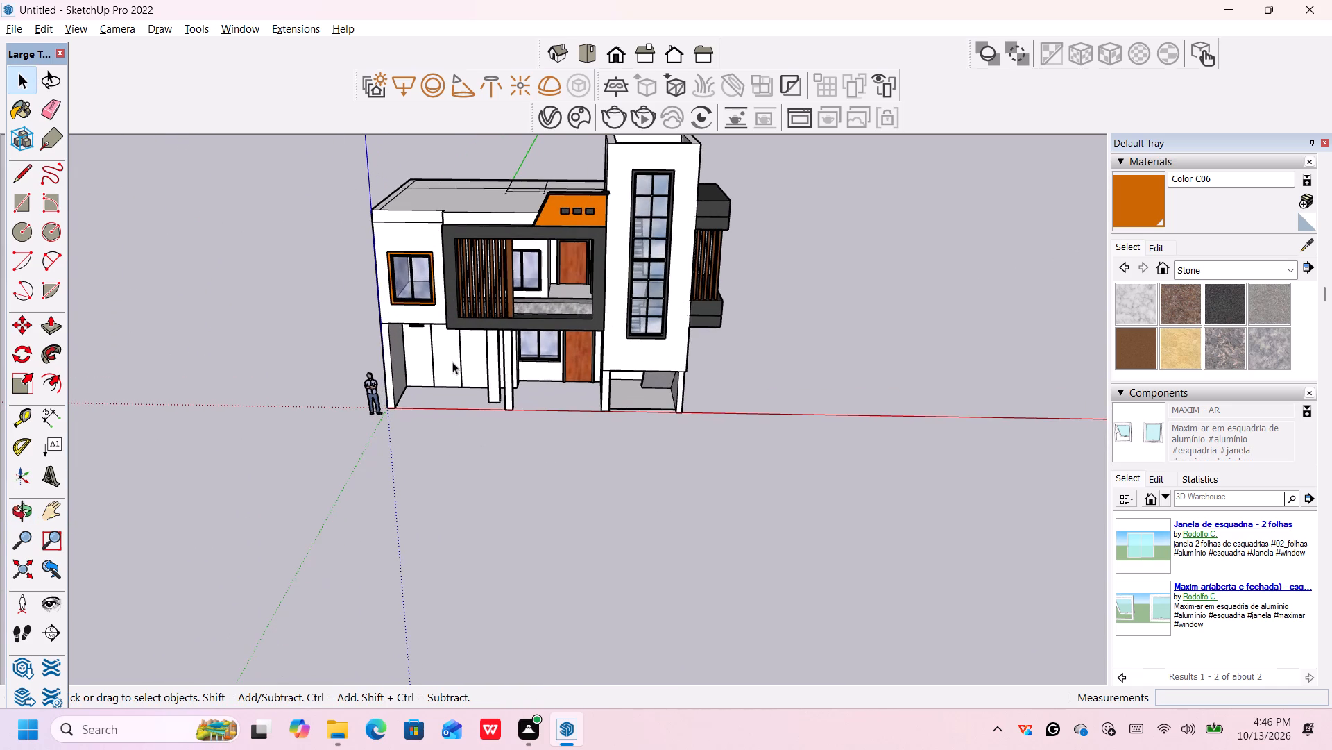
{"action": "middle_click_drag", "start_coordinate": [452, 364], "coordinate": [506, 497]}
{"action": "scroll", "coordinate": [502, 493], "scroll_direction": "up", "scroll_amount": 2}
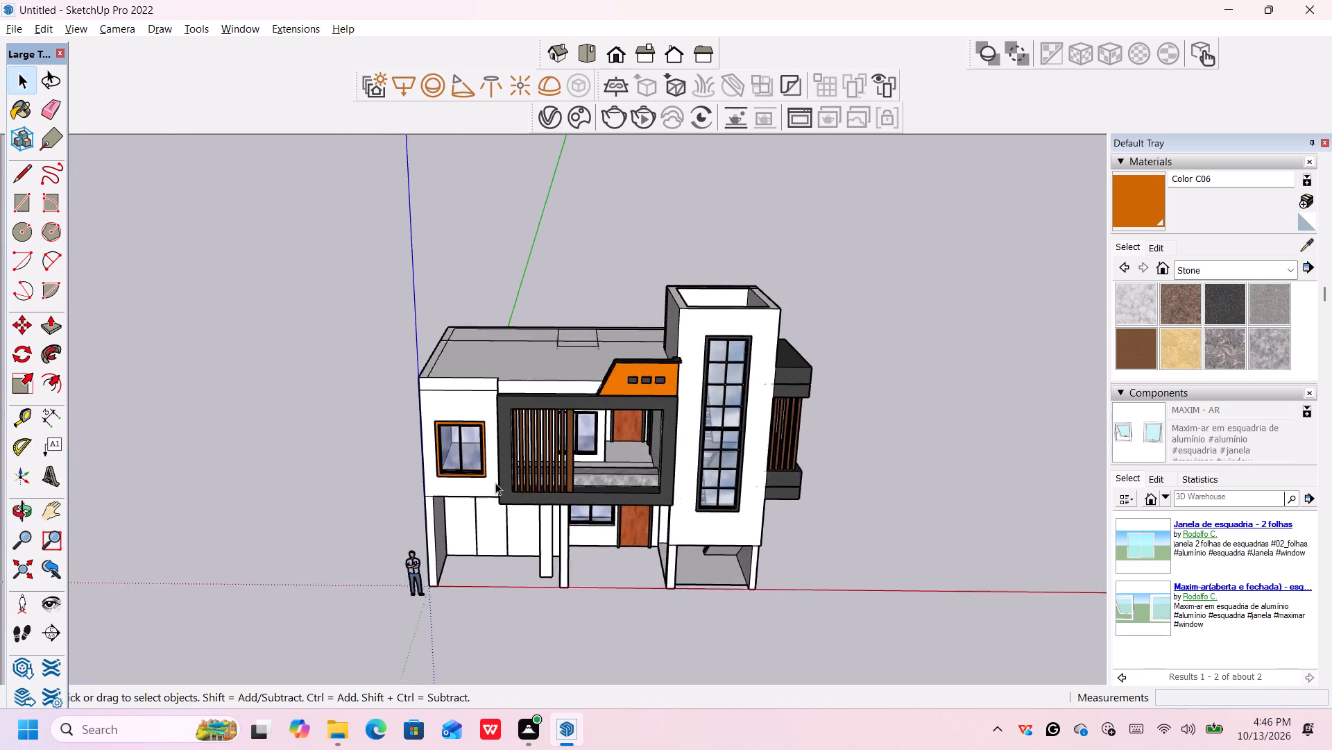
{"action": "scroll", "coordinate": [495, 483], "scroll_direction": "up", "scroll_amount": 3}
{"action": "scroll", "coordinate": [465, 409], "scroll_direction": "up", "scroll_amount": 11}
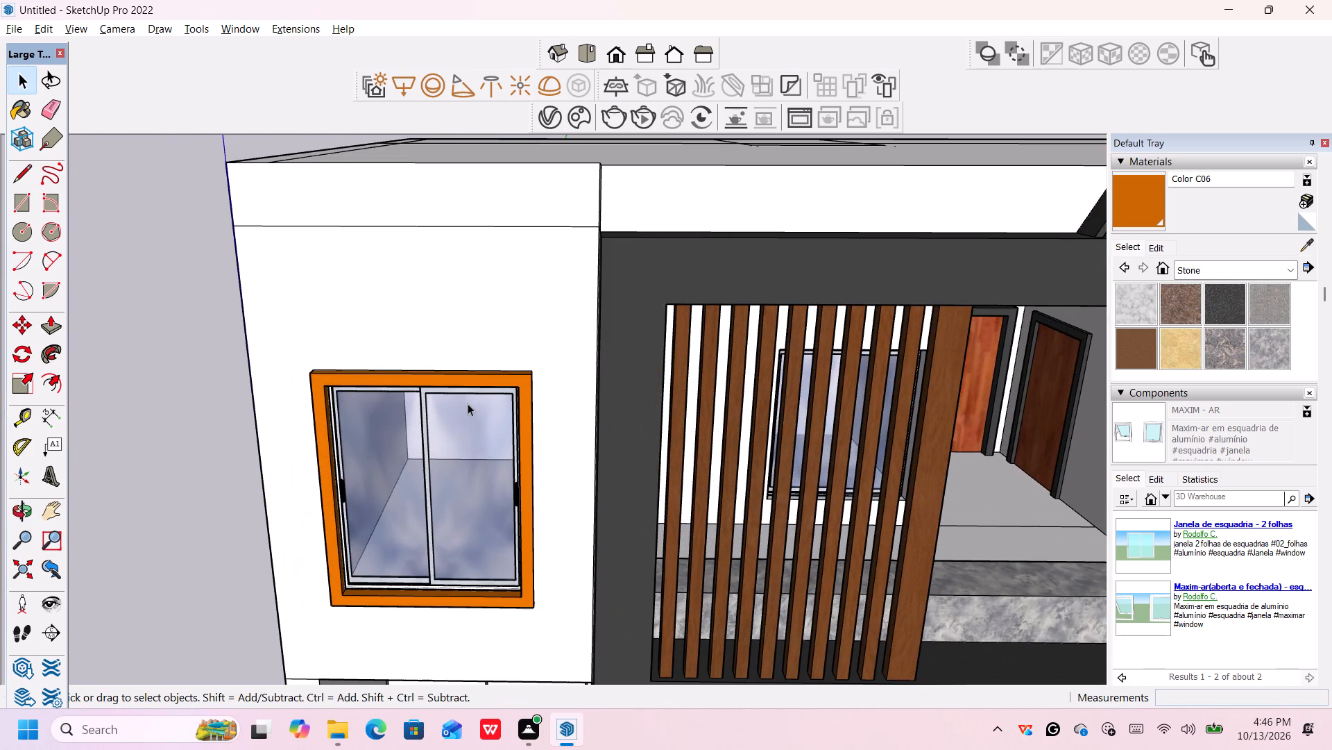
{"action": "key", "text": "t"}
{"action": "scroll", "coordinate": [404, 368], "scroll_direction": "up", "scroll_amount": 2}
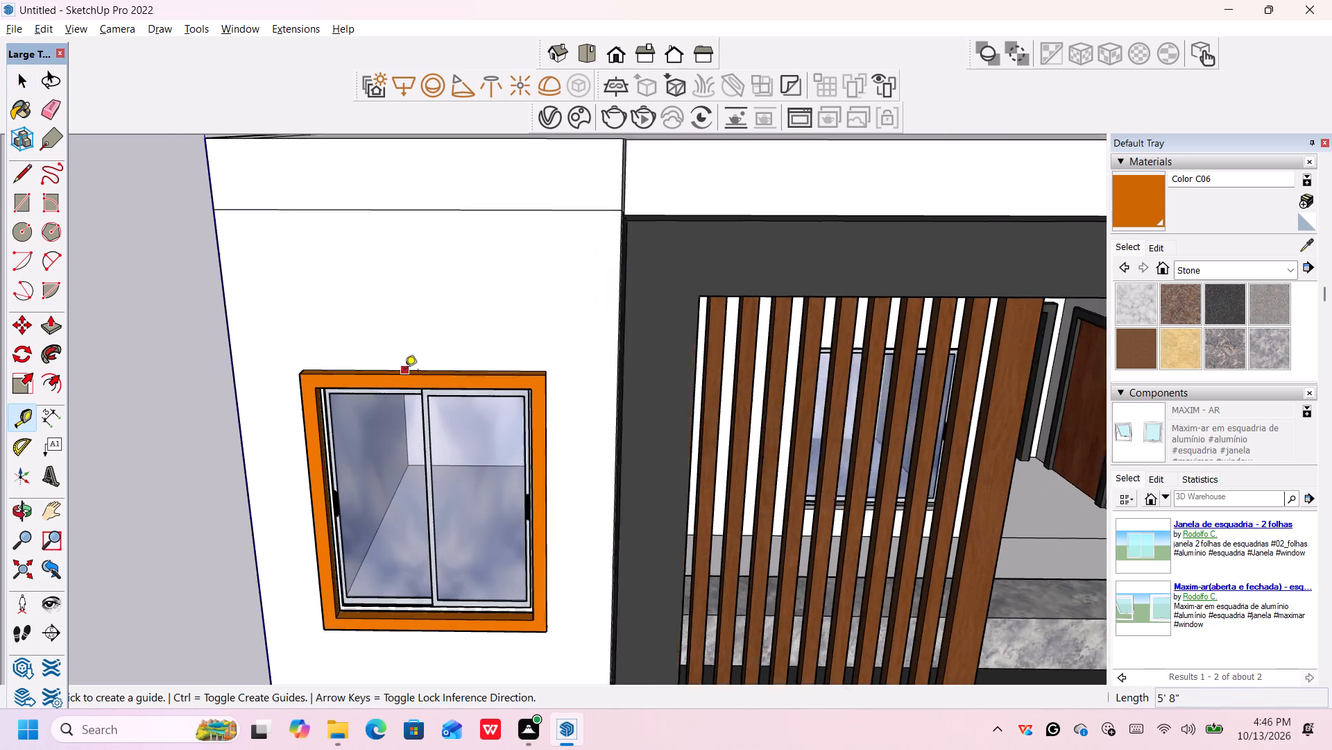
{"action": "scroll", "coordinate": [404, 372], "scroll_direction": "up", "scroll_amount": 3}
{"action": "left_click", "coordinate": [431, 367]}
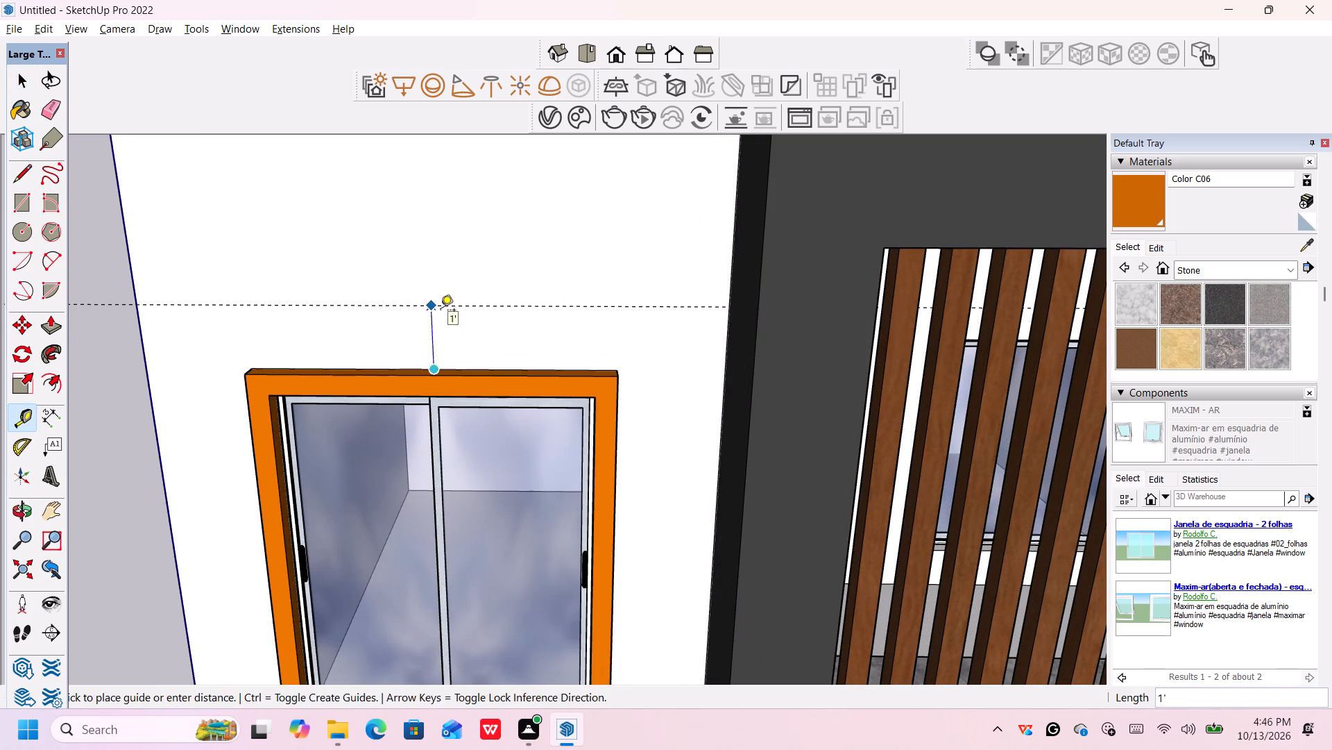
{"action": "type", "text": "1.5"}
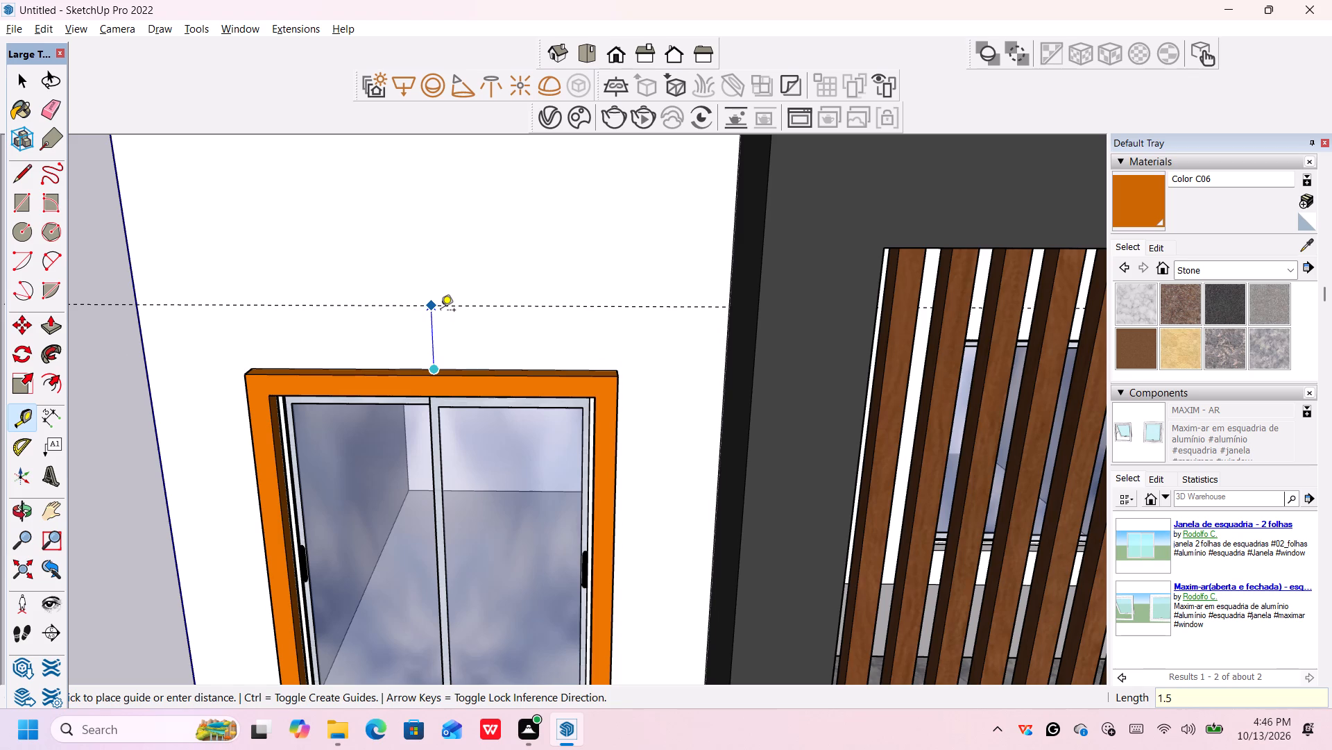
{"action": "key", "text": "apostrophe"}
{"action": "key", "text": "Return"}
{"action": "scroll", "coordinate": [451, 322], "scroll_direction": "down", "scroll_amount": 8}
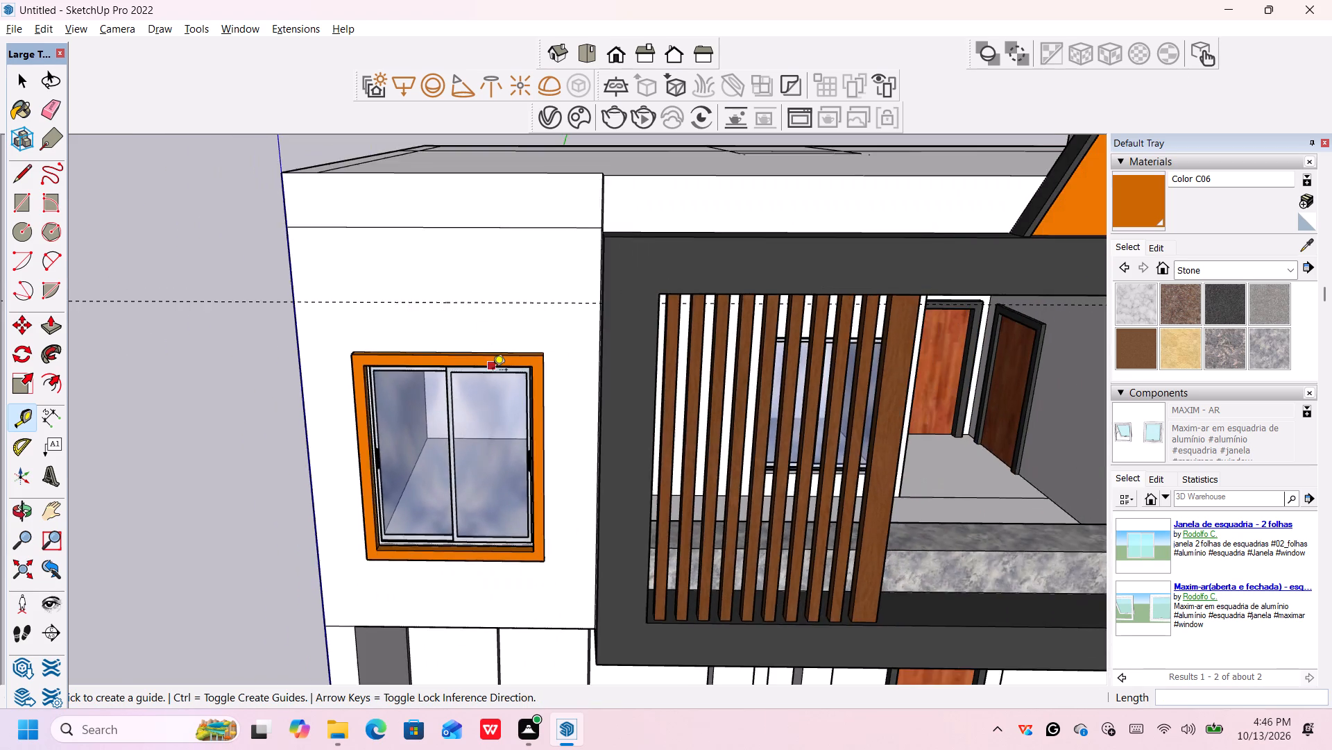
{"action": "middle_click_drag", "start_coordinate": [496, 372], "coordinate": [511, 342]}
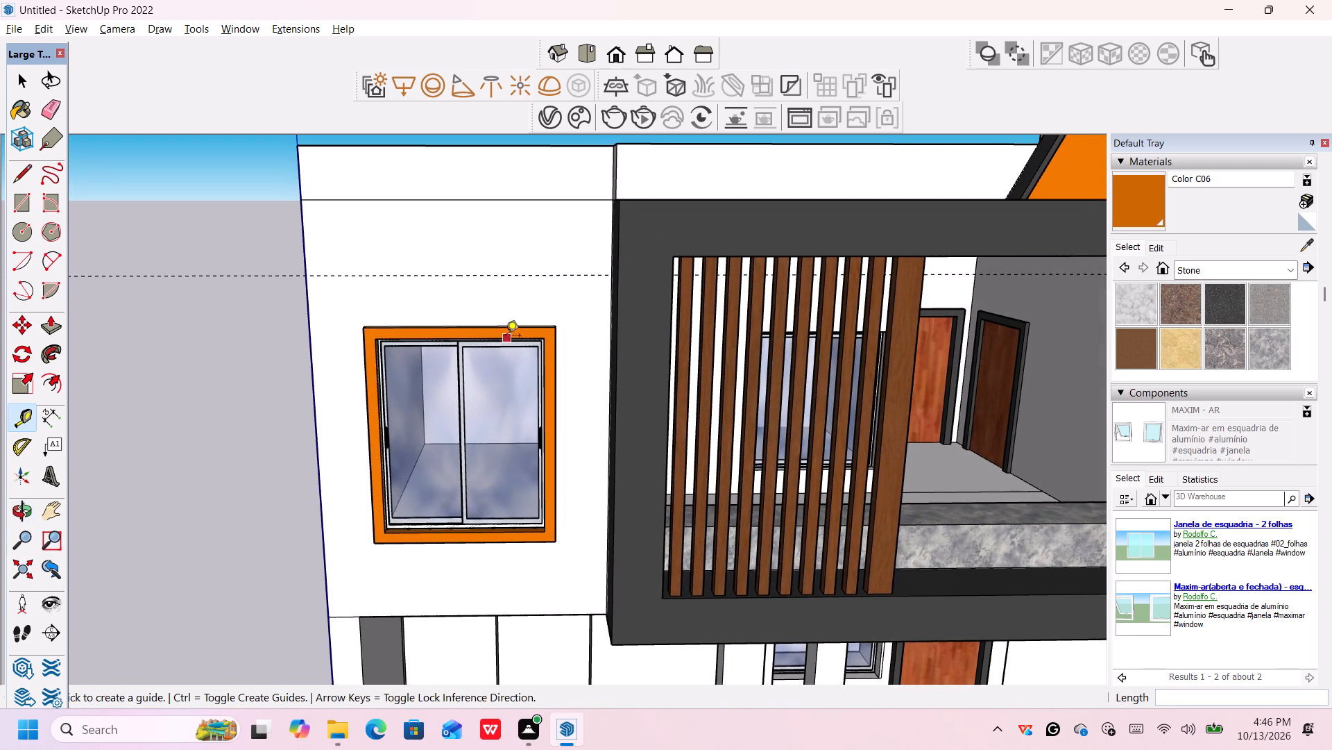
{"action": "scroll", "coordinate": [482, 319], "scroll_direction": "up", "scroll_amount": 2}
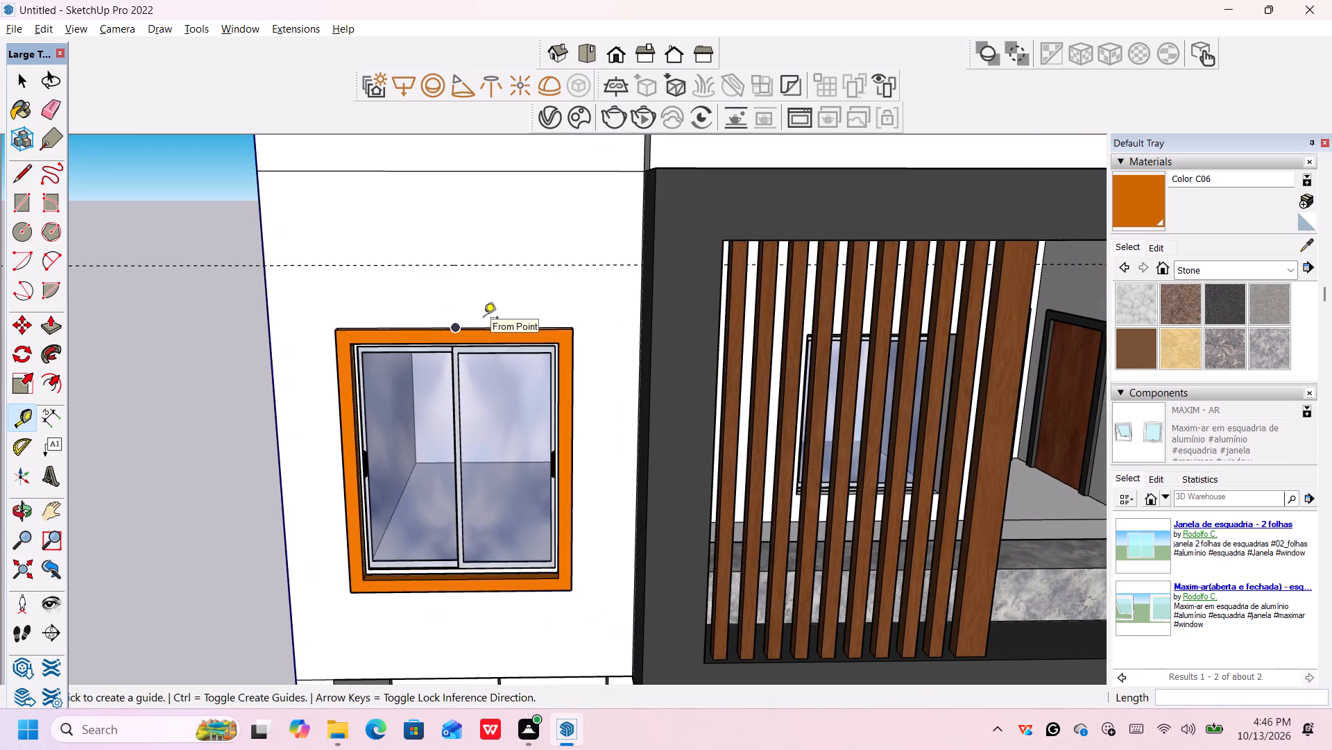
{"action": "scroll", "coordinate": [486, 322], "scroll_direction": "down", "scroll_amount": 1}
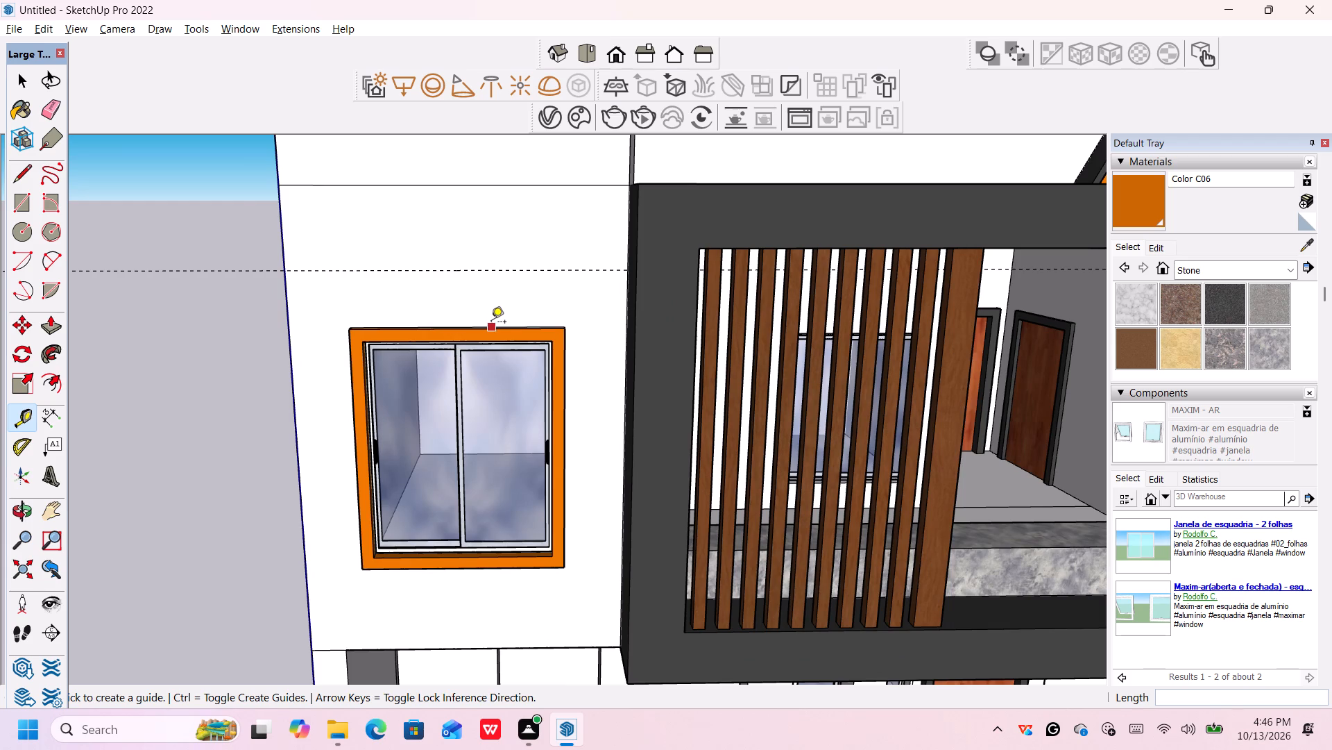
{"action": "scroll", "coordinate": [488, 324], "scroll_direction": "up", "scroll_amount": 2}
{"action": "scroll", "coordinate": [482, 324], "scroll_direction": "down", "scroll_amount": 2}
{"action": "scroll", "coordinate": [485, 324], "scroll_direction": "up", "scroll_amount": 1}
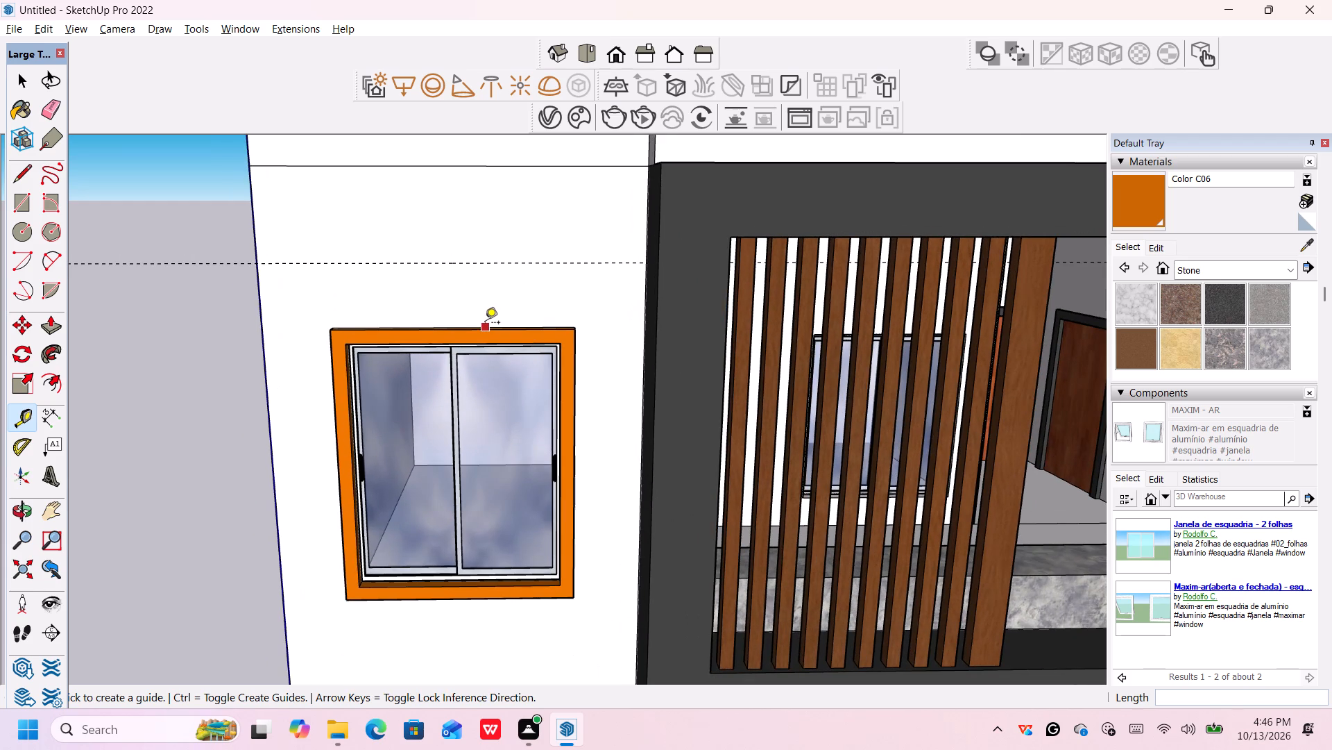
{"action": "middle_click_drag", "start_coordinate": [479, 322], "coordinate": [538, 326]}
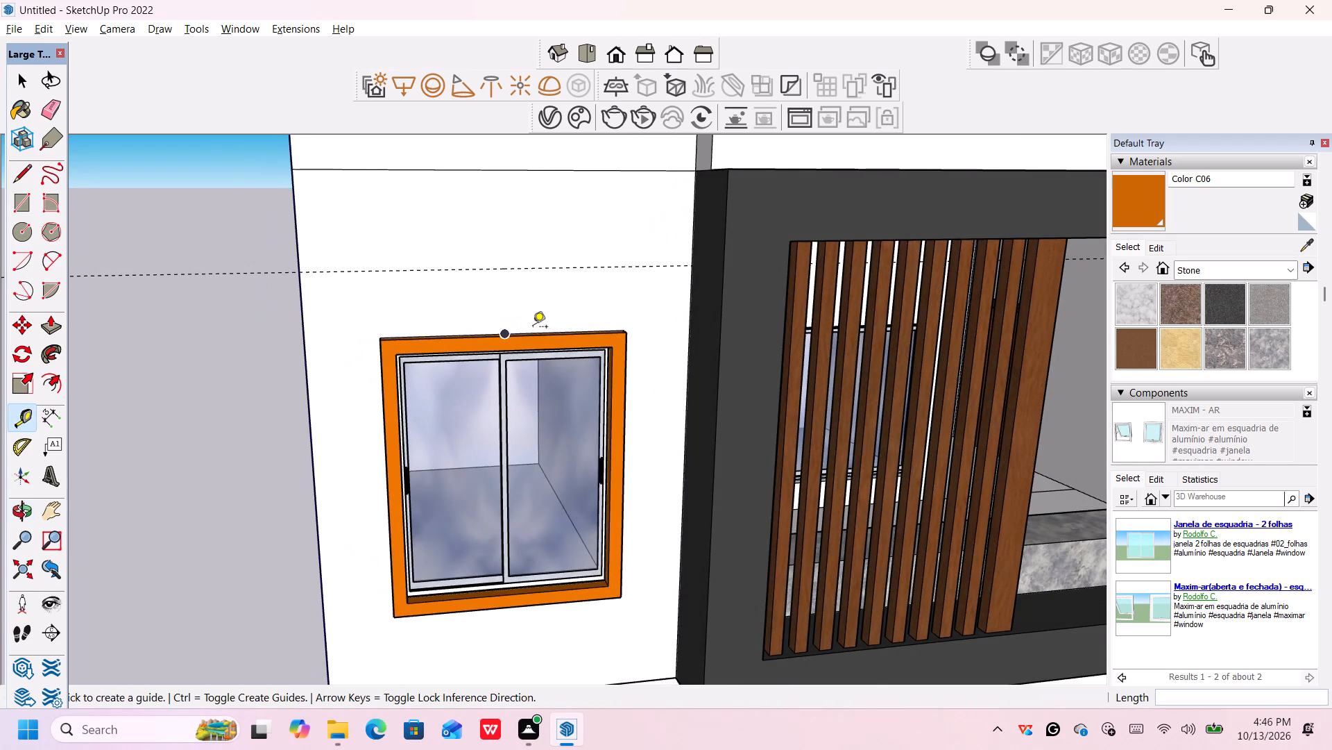
Undo the last guide and place a horizontal guide 1' above the top edge of the window's orange surround.
{"action": "key", "text": "ctrl+z"}
{"action": "scroll", "coordinate": [519, 333], "scroll_direction": "up", "scroll_amount": 5}
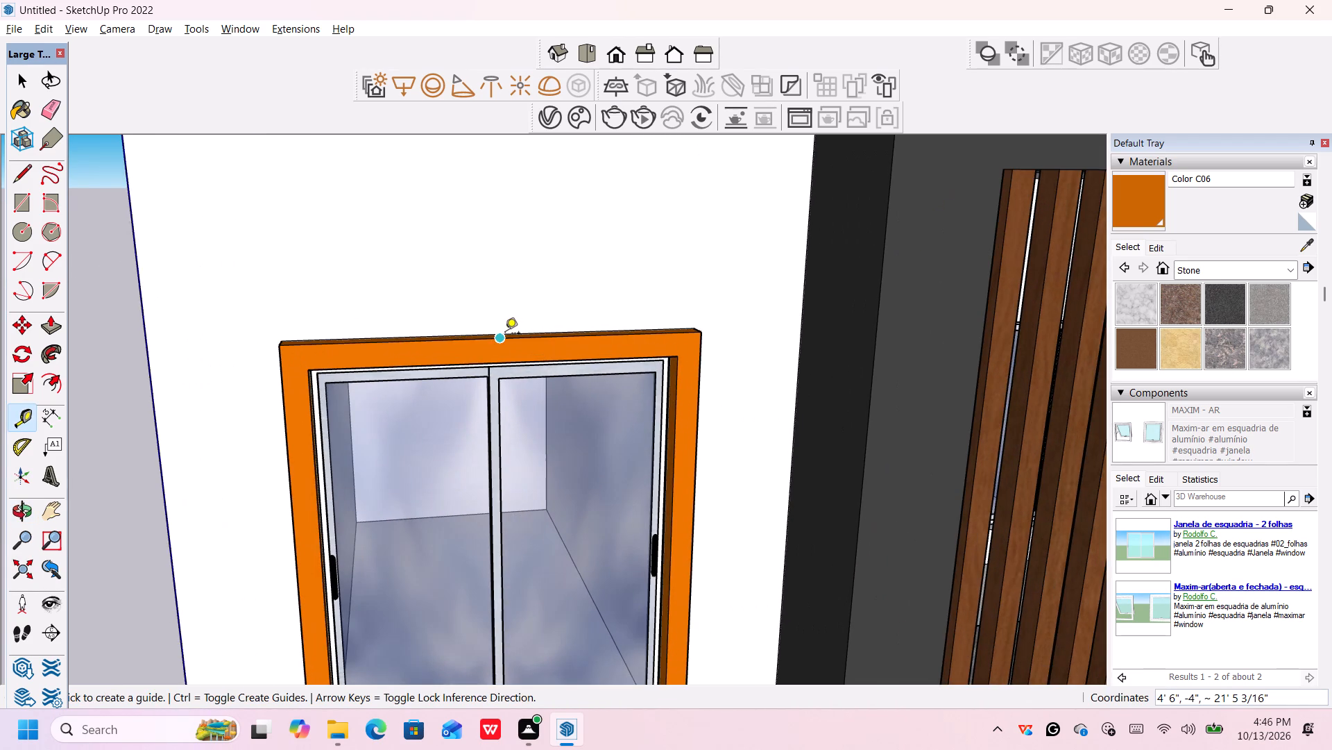
{"action": "left_click", "coordinate": [497, 333]}
{"action": "scroll", "coordinate": [493, 256], "scroll_direction": "down", "scroll_amount": 2}
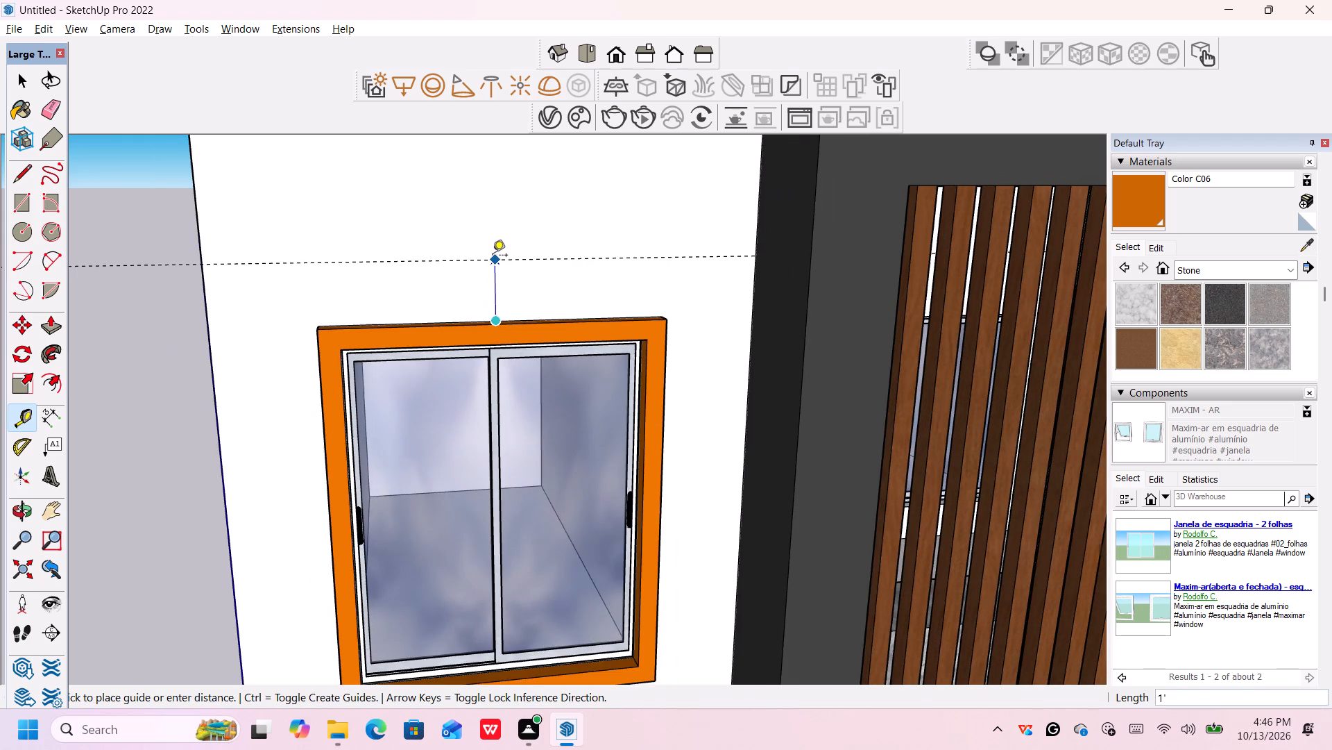
{"action": "left_click", "coordinate": [493, 258]}
{"action": "scroll", "coordinate": [568, 400], "scroll_direction": "down", "scroll_amount": 2}
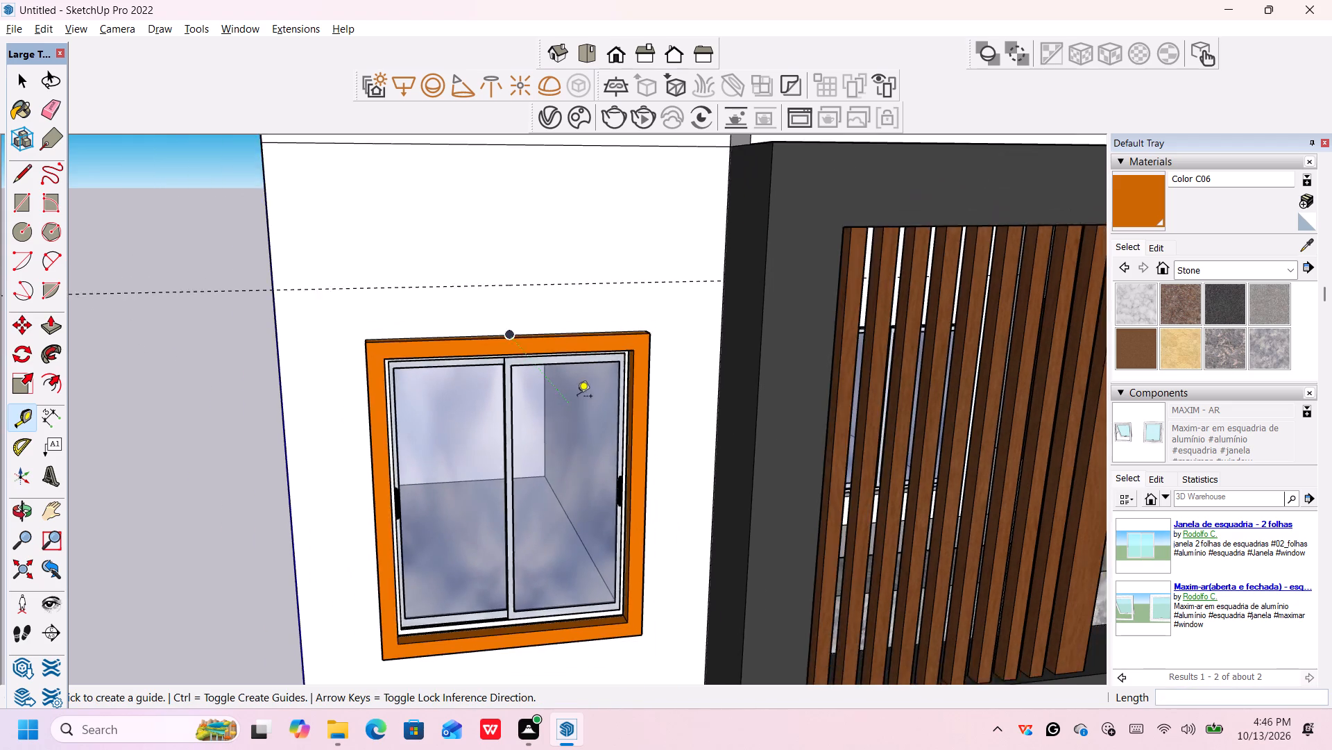
{"action": "scroll", "coordinate": [577, 397], "scroll_direction": "down", "scroll_amount": 2}
Place two vertical guides in line with the surround's top corners, 1' 8" from the wall's outer edge and 1' 8" from the dark balcony frame.
{"action": "scroll", "coordinate": [678, 395], "scroll_direction": "up", "scroll_amount": 2}
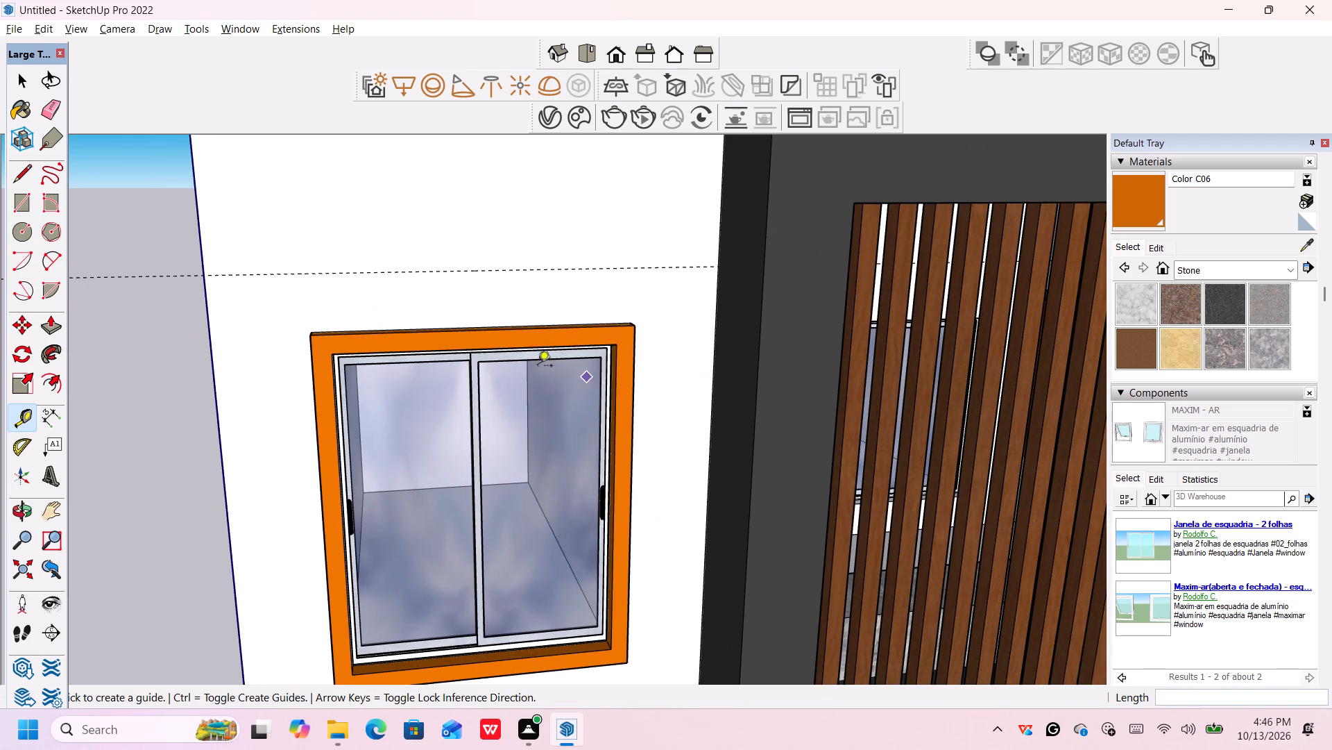
{"action": "scroll", "coordinate": [289, 369], "scroll_direction": "up", "scroll_amount": 2}
{"action": "left_click", "coordinate": [197, 395]}
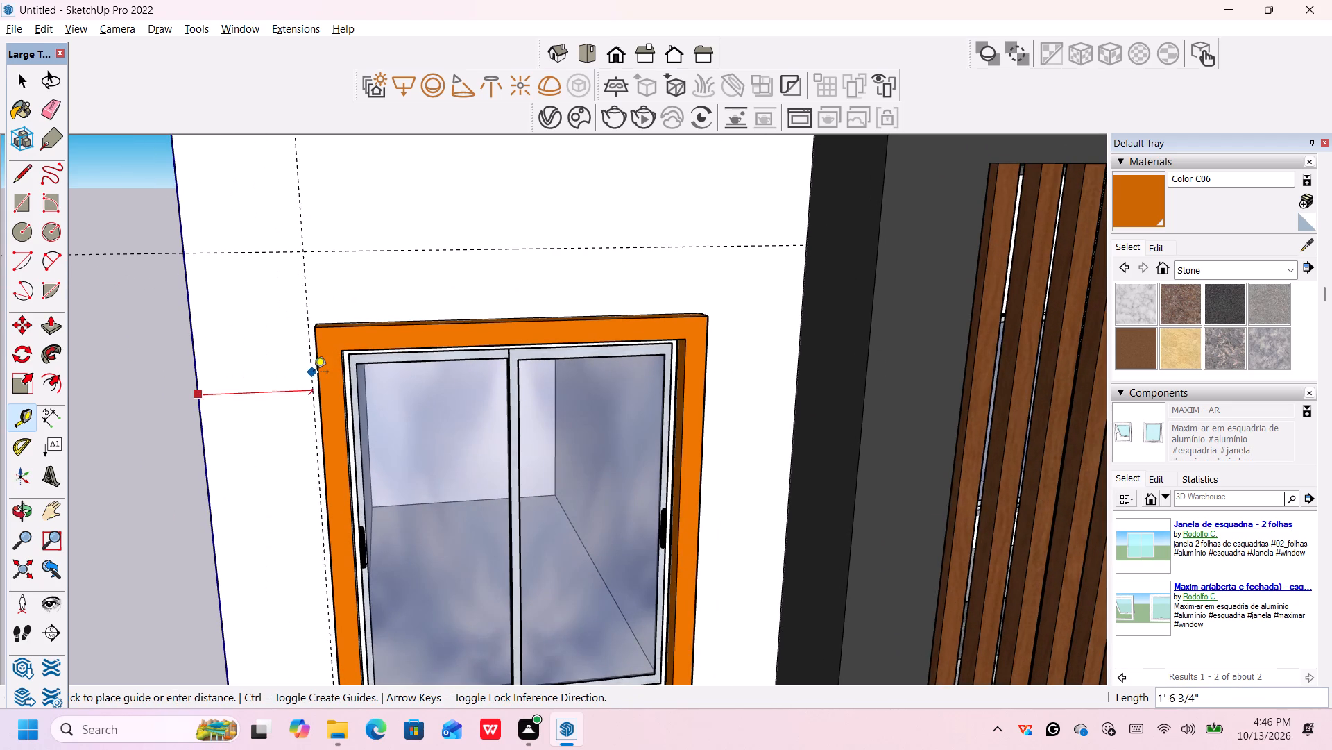
{"action": "scroll", "coordinate": [320, 322], "scroll_direction": "up", "scroll_amount": 6}
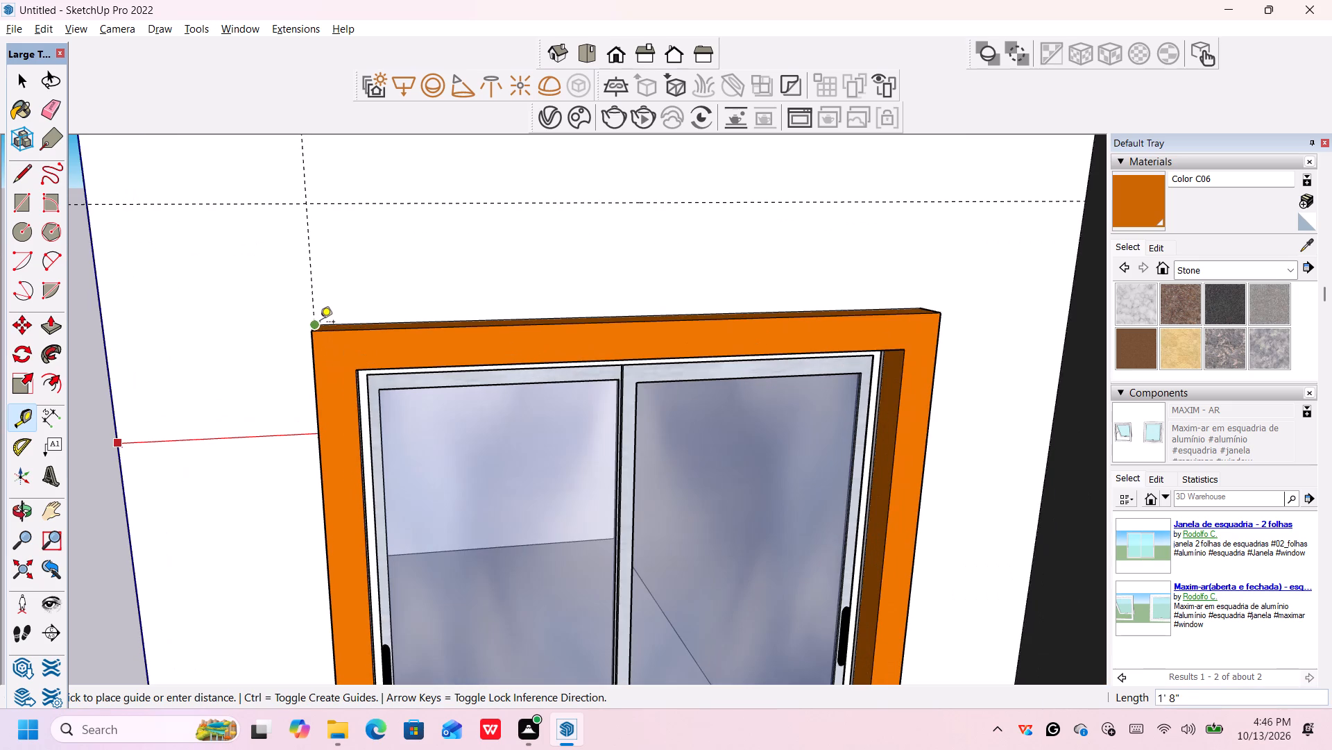
{"action": "left_click", "coordinate": [320, 323]}
{"action": "scroll", "coordinate": [561, 354], "scroll_direction": "down", "scroll_amount": 5}
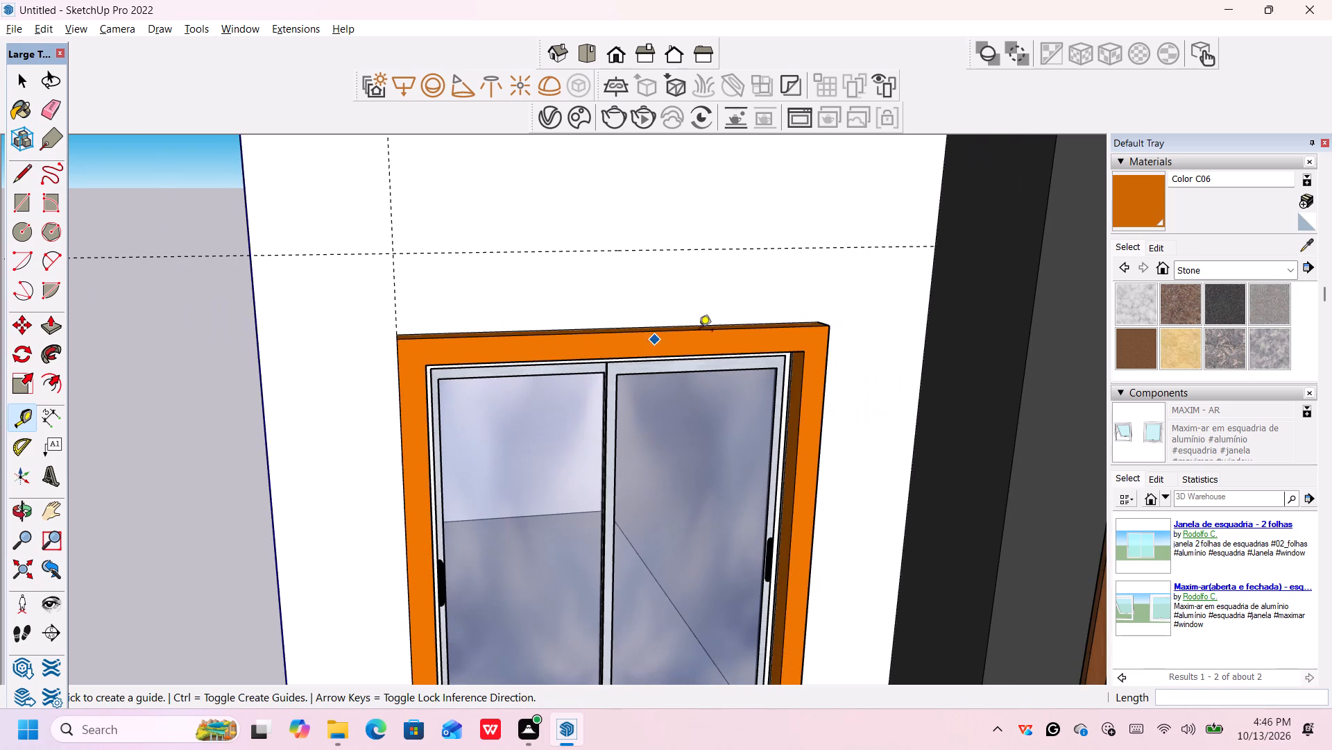
{"action": "left_click", "coordinate": [922, 342]}
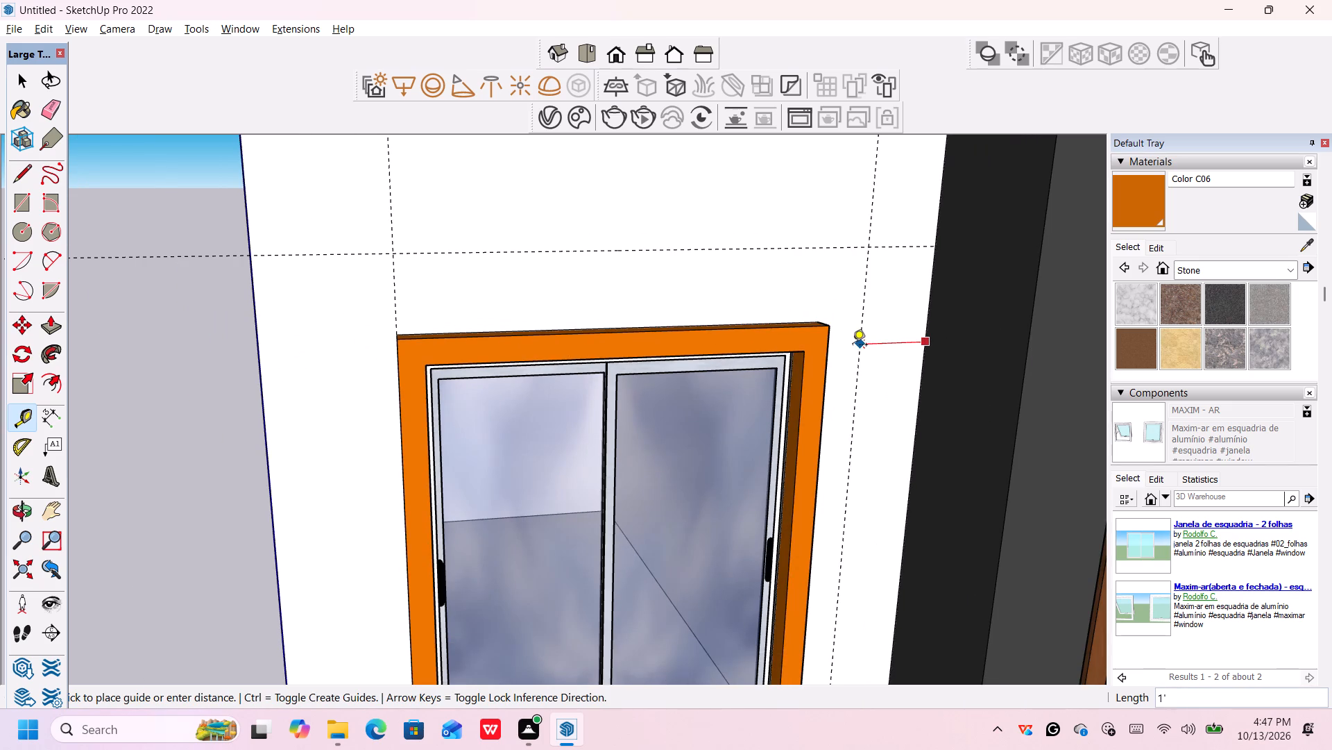
{"action": "left_click", "coordinate": [818, 319]}
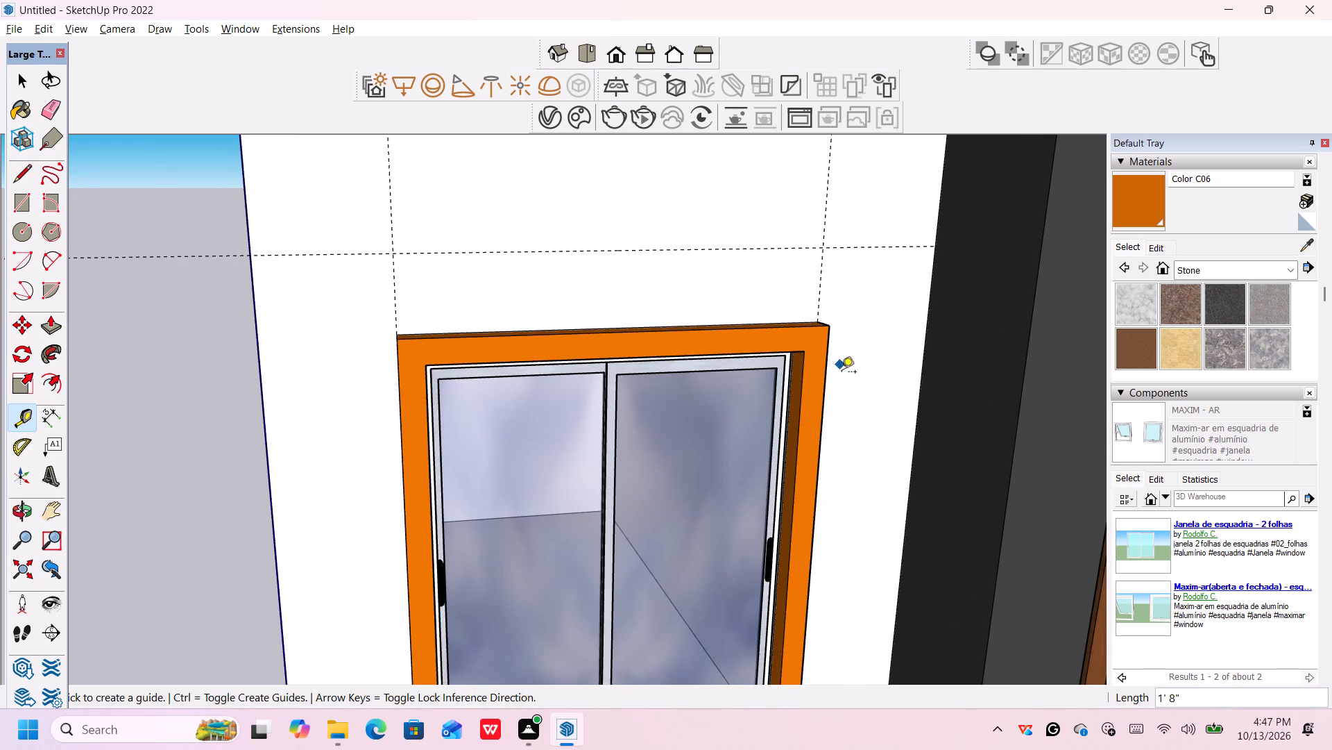
{"action": "key", "text": "space"}
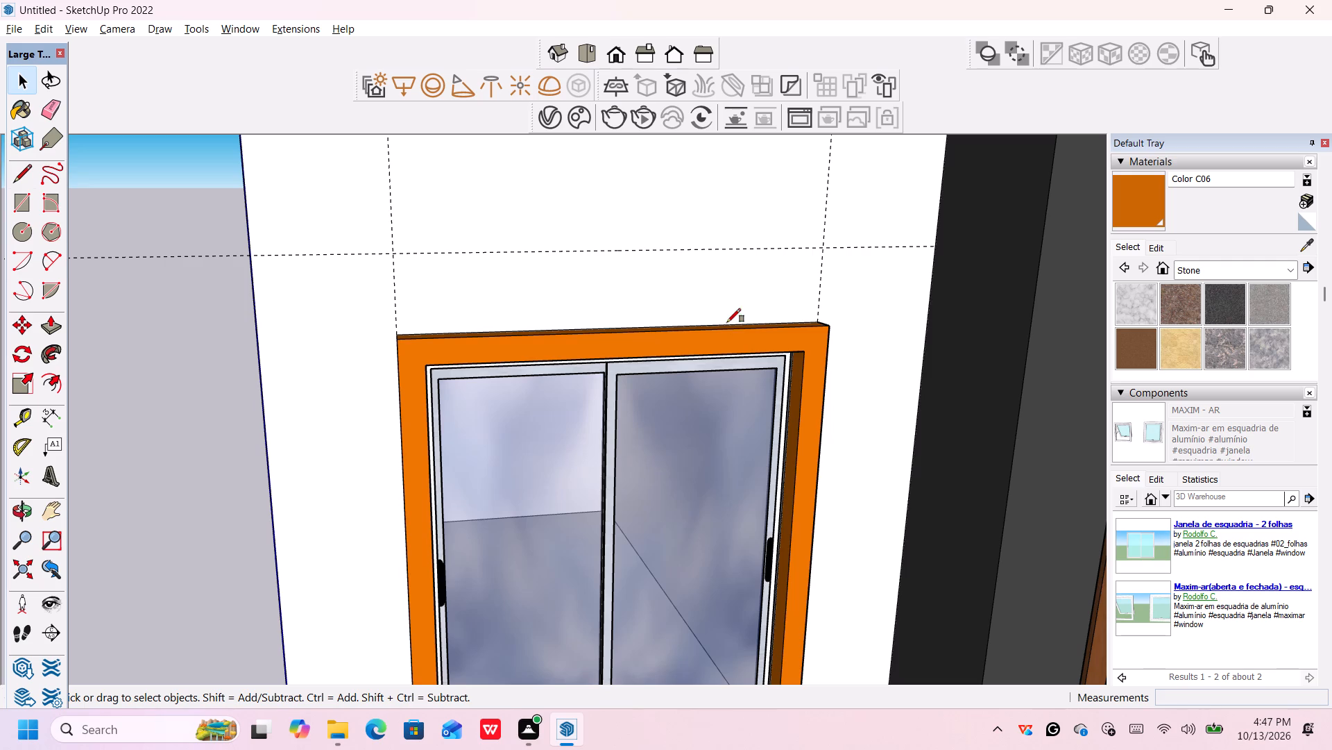
Draw a 5' 8" by 1' rectangle on the wall between the guides and the top of the orange surround.
{"action": "key", "text": "r"}
{"action": "left_click", "coordinate": [393, 258]}
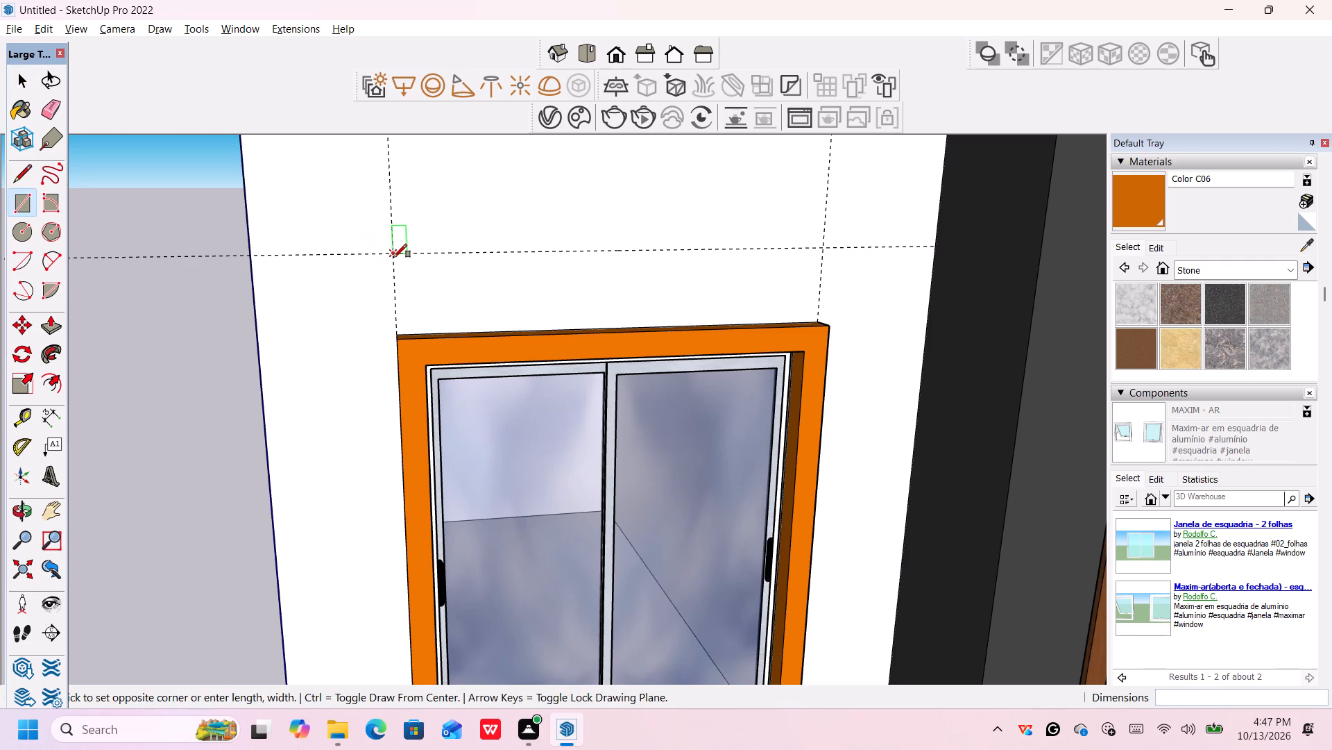
{"action": "left_click", "coordinate": [817, 316]}
{"action": "key", "text": "space"}
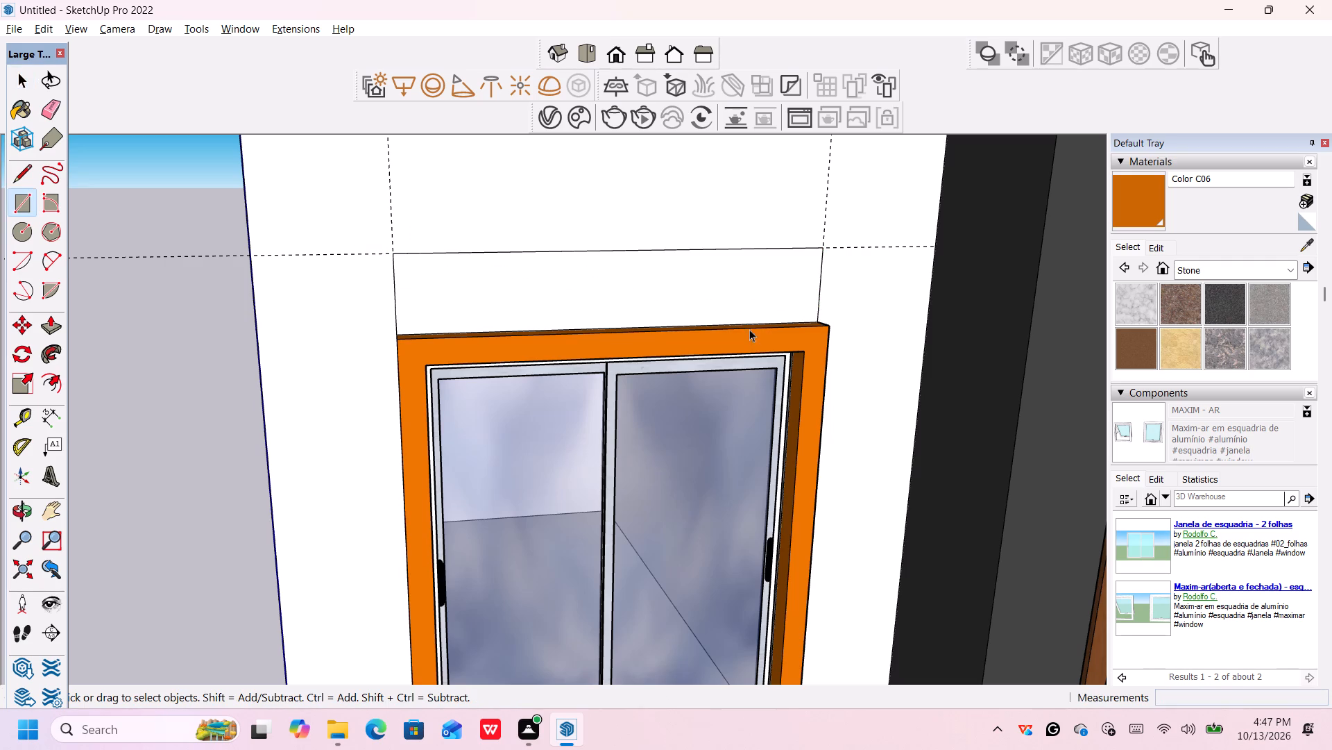
Push/pull the rectangle above the window outward by 1' into a projecting block.
{"action": "key", "text": "p"}
{"action": "left_click", "coordinate": [497, 285]}
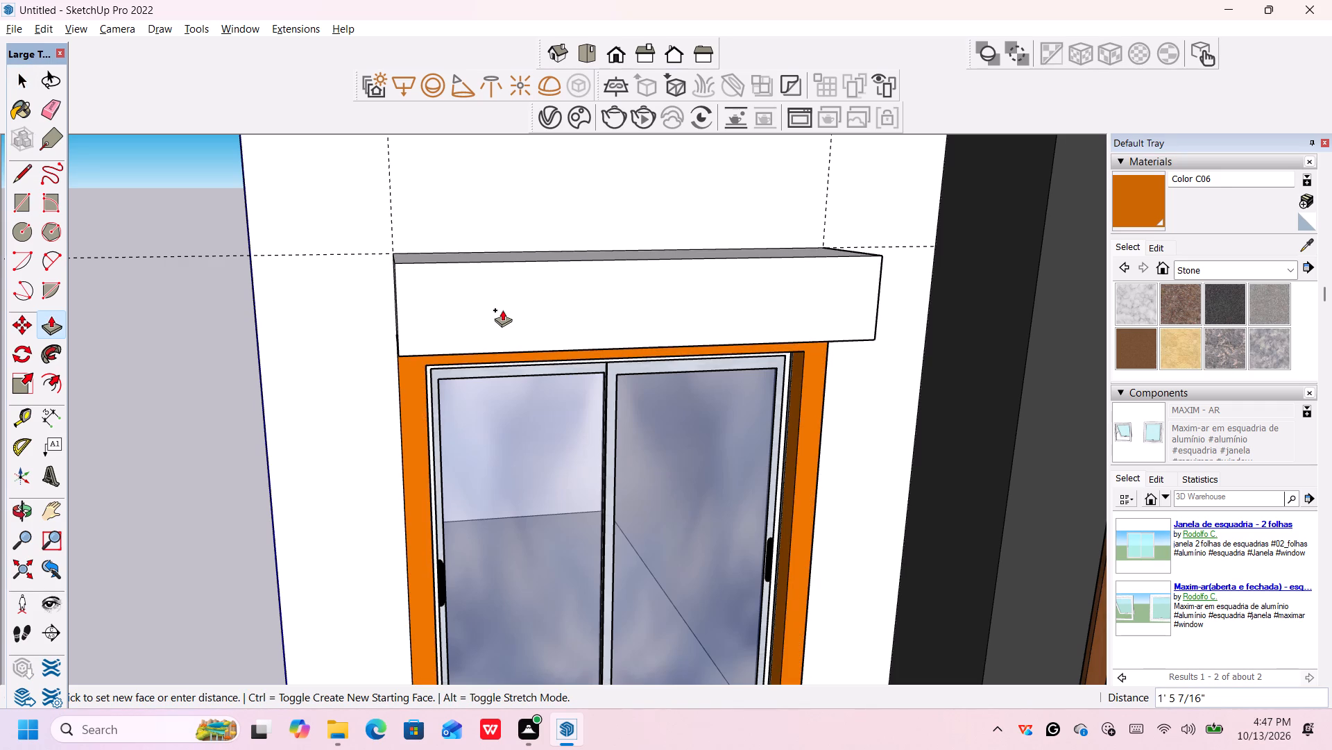
{"action": "middle_click_drag", "start_coordinate": [503, 310], "coordinate": [692, 322]}
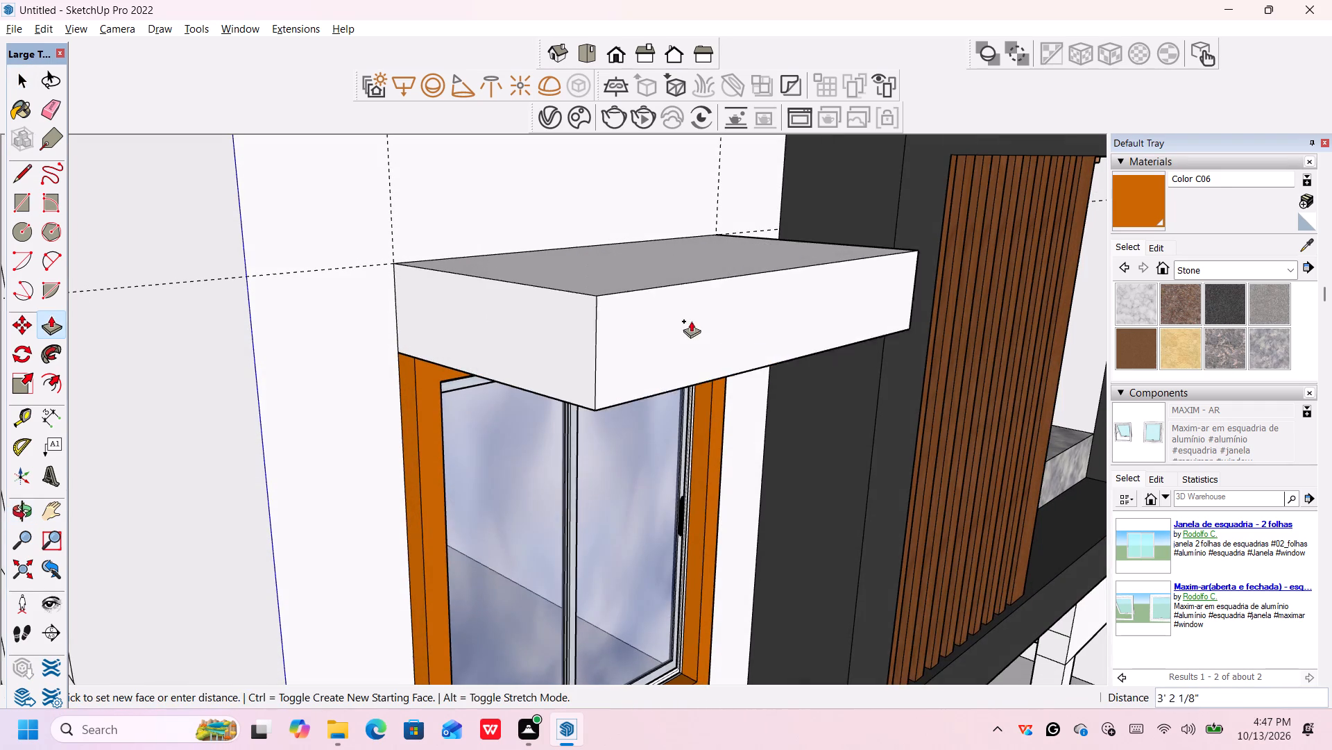
{"action": "scroll", "coordinate": [604, 317], "scroll_direction": "up", "scroll_amount": 4}
{"action": "middle_click_drag", "start_coordinate": [462, 345], "coordinate": [663, 347]}
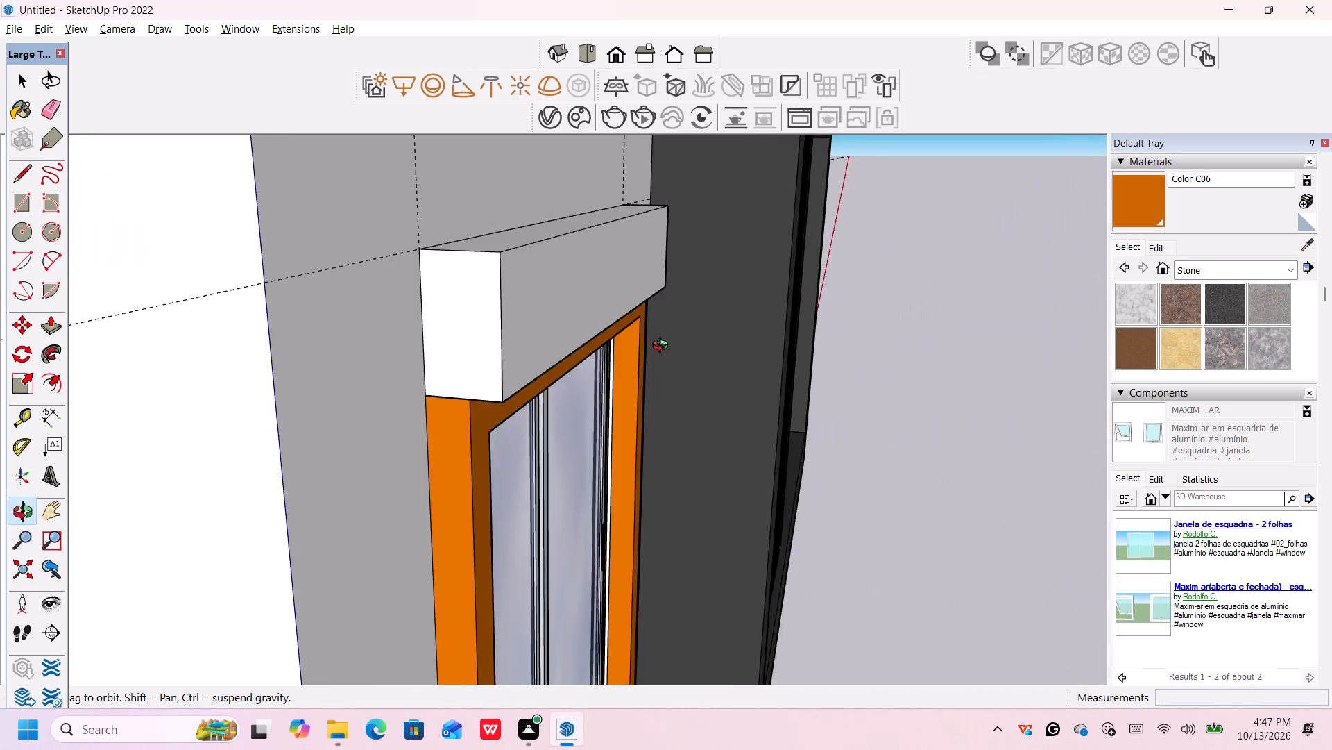
{"action": "middle_click_drag", "start_coordinate": [663, 347], "coordinate": [662, 347]}
{"action": "middle_click", "coordinate": [662, 347]}
{"action": "type", "text": "1'"}
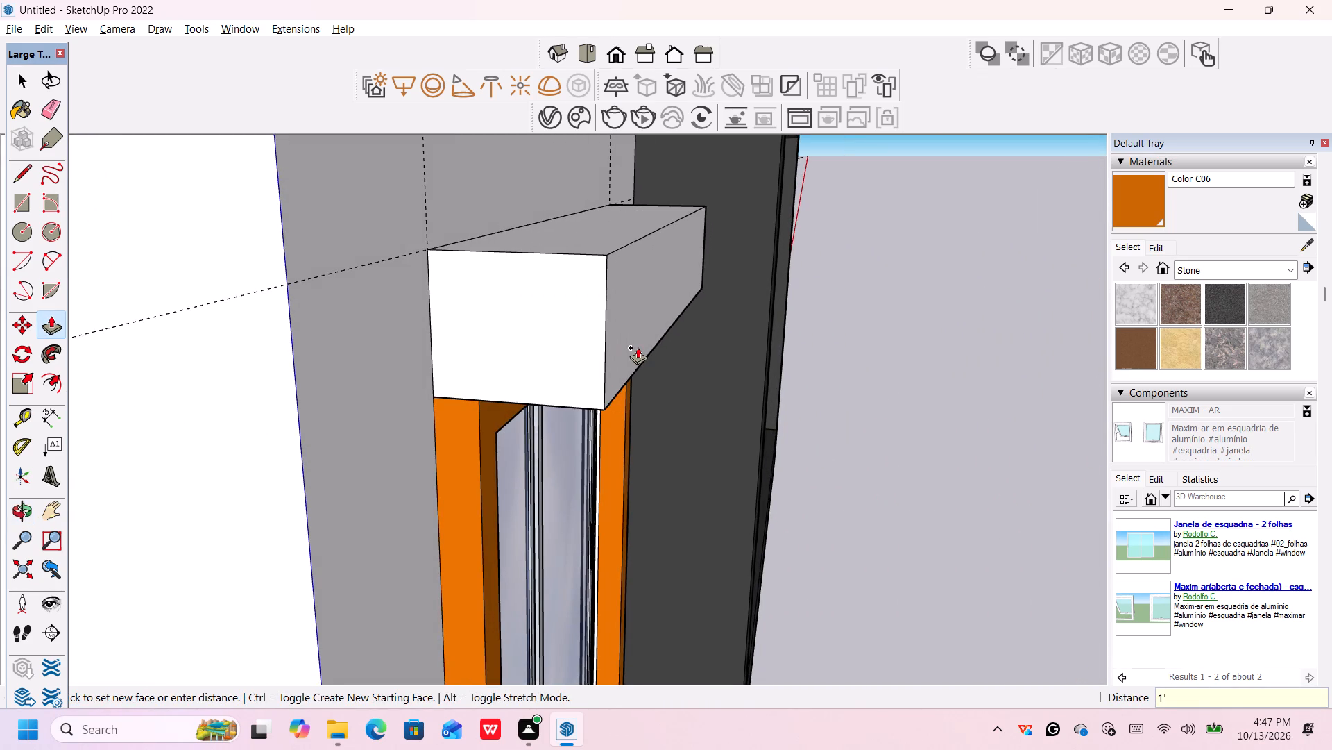
{"action": "key", "text": "Return"}
{"action": "key", "text": "space"}
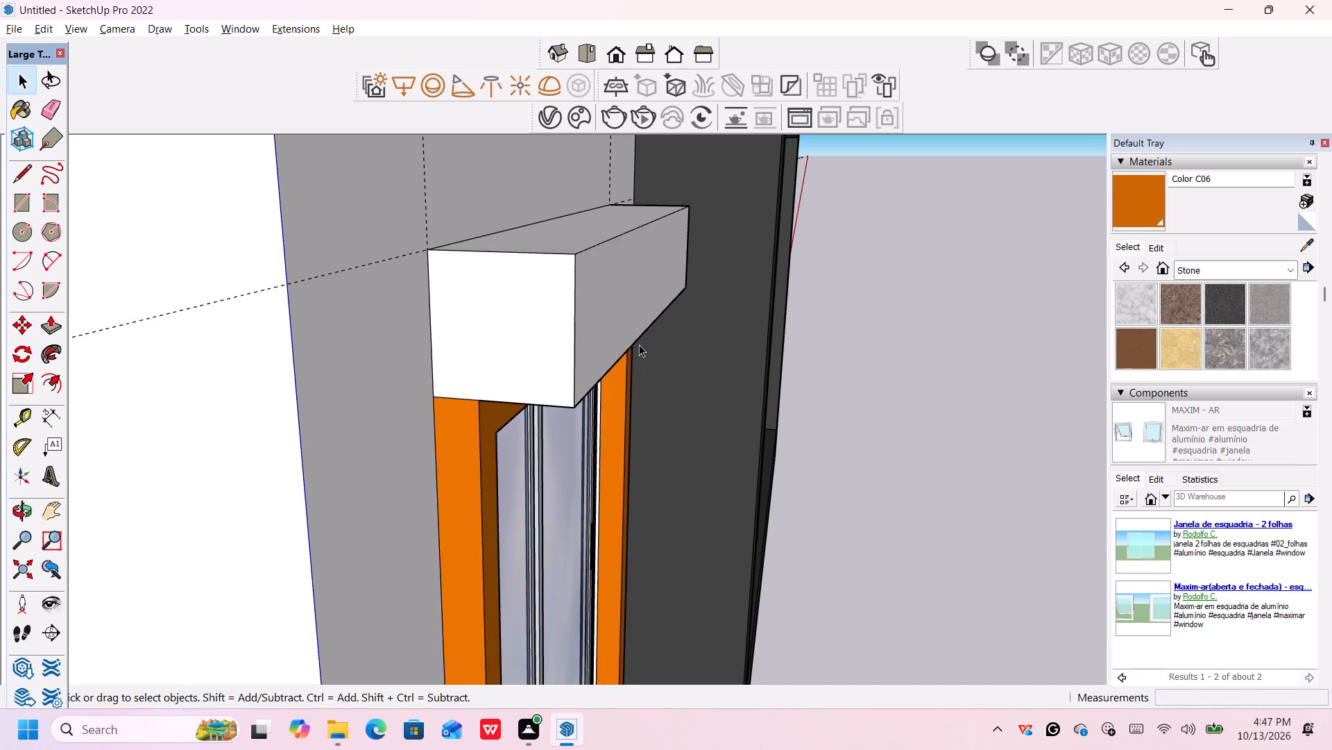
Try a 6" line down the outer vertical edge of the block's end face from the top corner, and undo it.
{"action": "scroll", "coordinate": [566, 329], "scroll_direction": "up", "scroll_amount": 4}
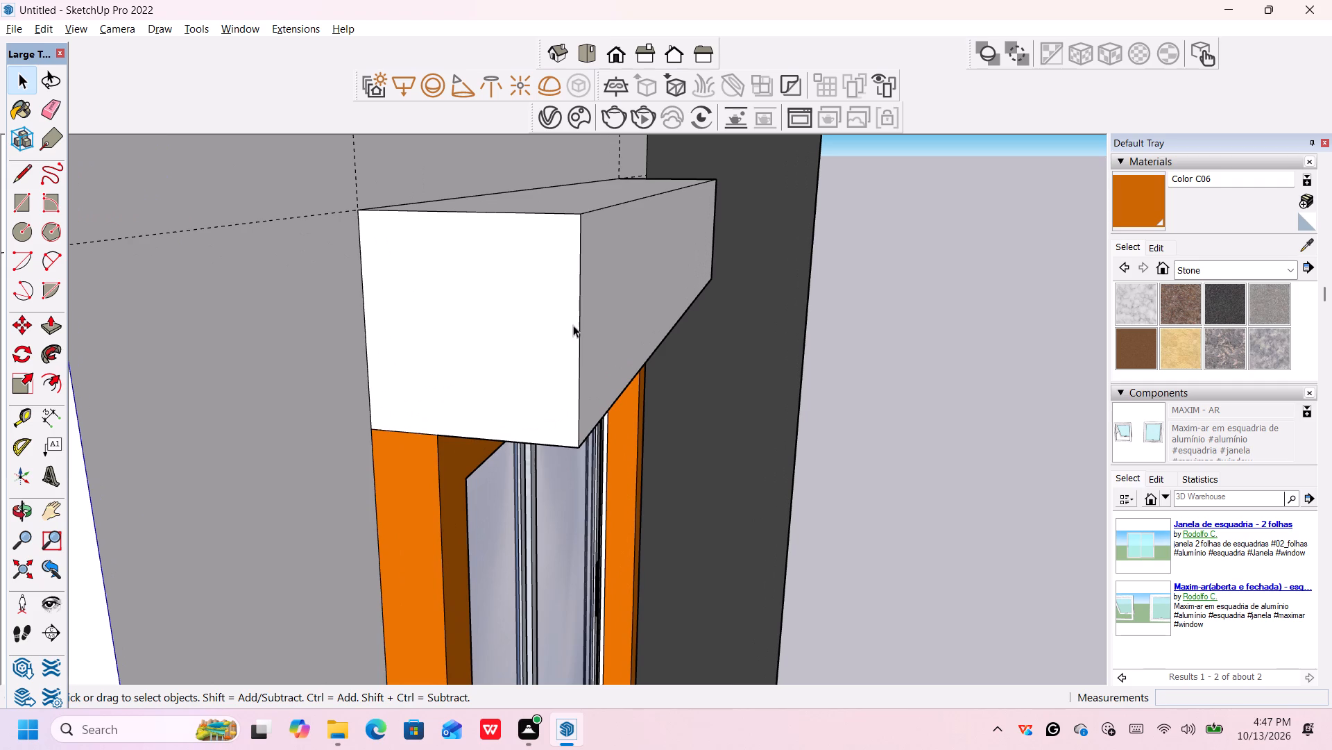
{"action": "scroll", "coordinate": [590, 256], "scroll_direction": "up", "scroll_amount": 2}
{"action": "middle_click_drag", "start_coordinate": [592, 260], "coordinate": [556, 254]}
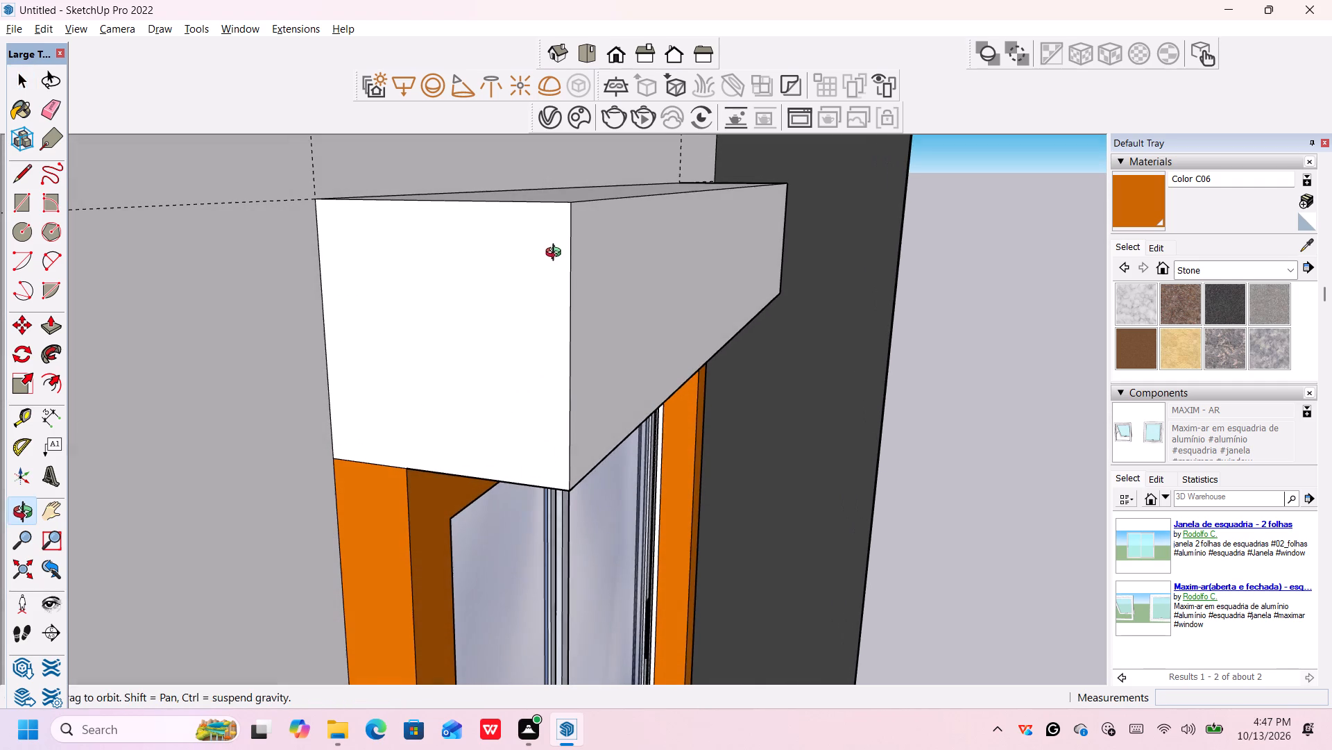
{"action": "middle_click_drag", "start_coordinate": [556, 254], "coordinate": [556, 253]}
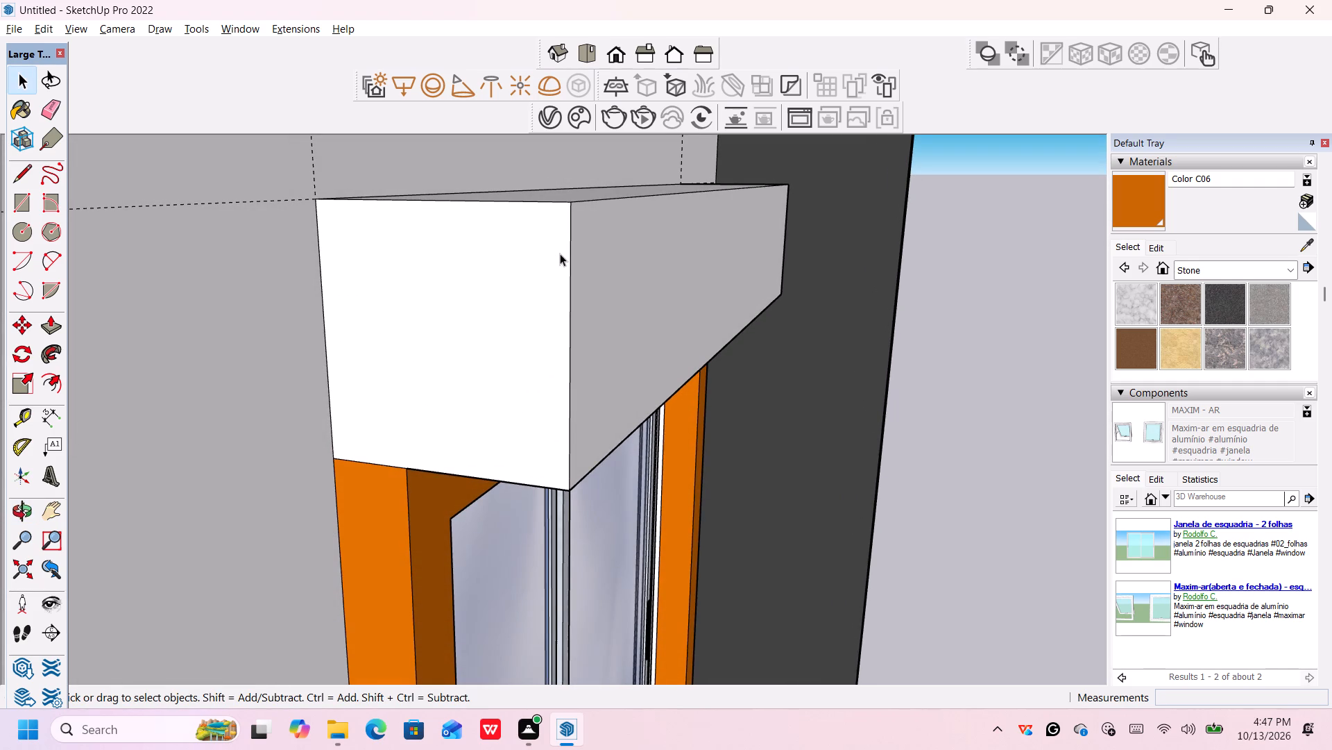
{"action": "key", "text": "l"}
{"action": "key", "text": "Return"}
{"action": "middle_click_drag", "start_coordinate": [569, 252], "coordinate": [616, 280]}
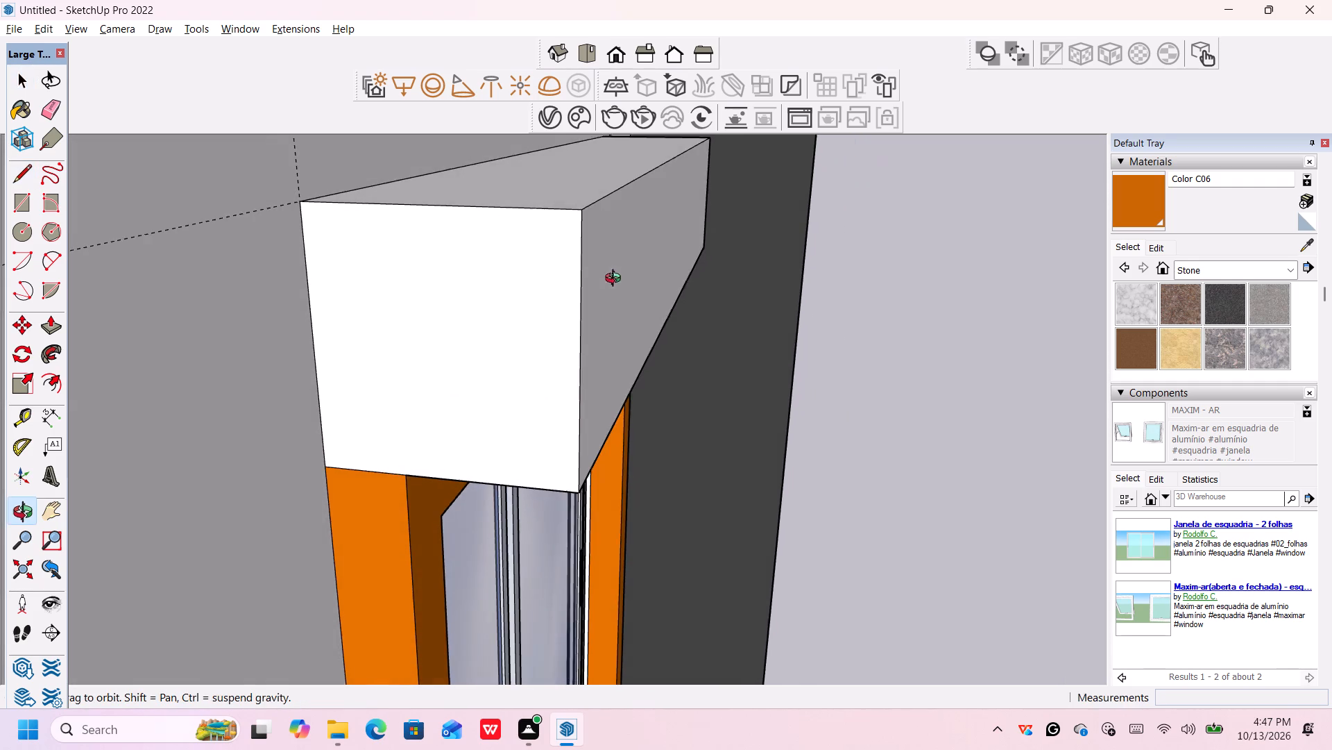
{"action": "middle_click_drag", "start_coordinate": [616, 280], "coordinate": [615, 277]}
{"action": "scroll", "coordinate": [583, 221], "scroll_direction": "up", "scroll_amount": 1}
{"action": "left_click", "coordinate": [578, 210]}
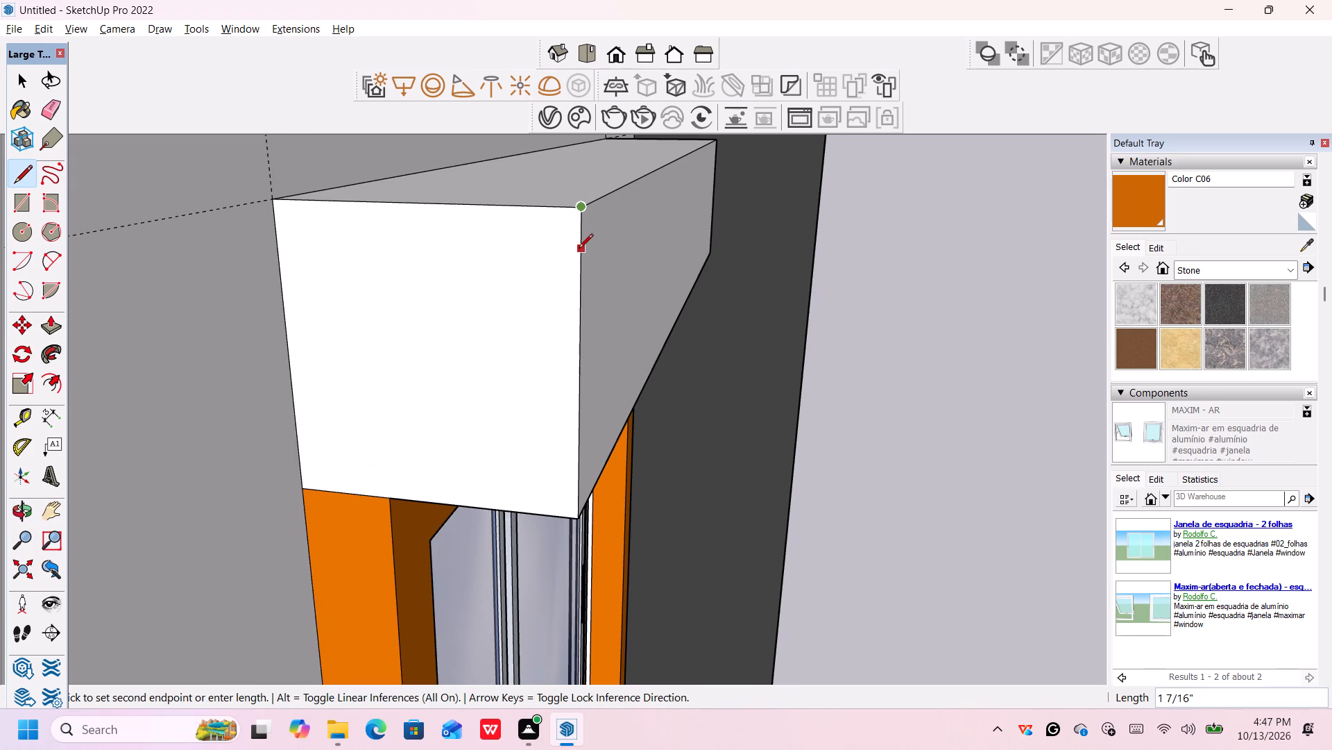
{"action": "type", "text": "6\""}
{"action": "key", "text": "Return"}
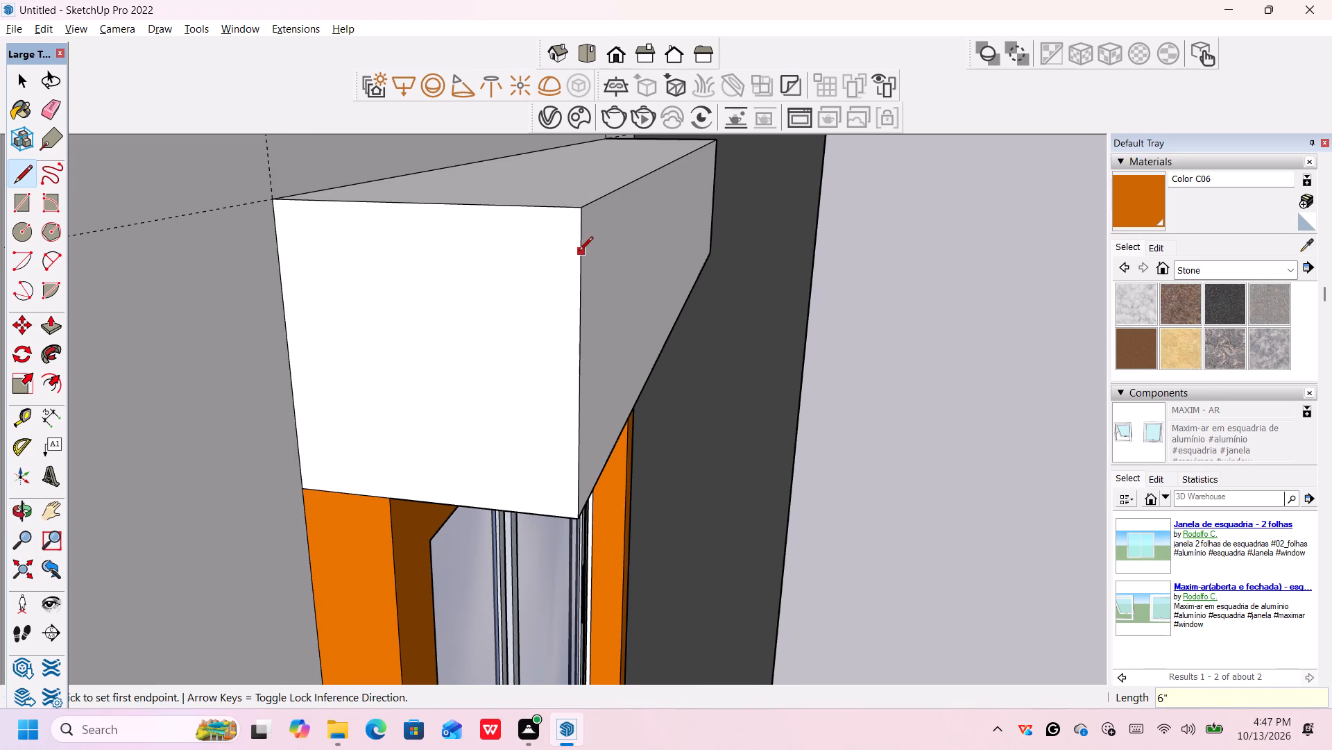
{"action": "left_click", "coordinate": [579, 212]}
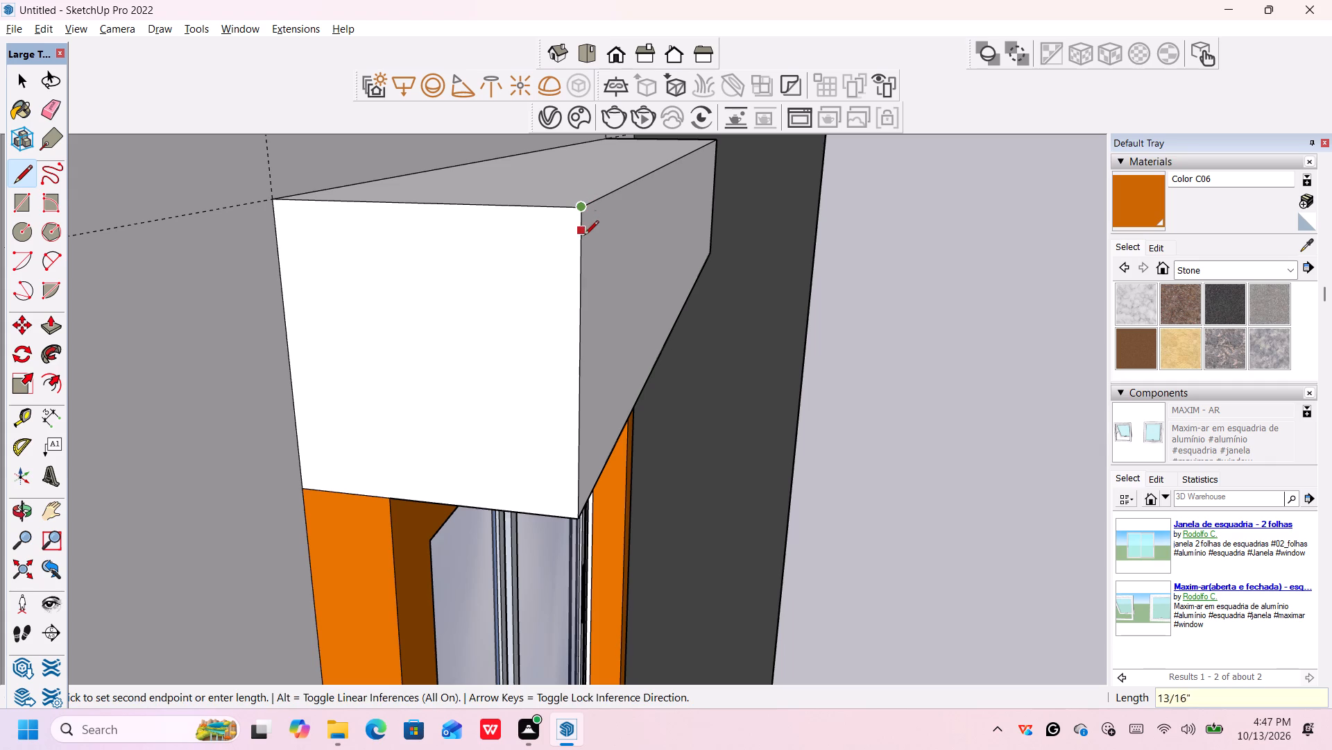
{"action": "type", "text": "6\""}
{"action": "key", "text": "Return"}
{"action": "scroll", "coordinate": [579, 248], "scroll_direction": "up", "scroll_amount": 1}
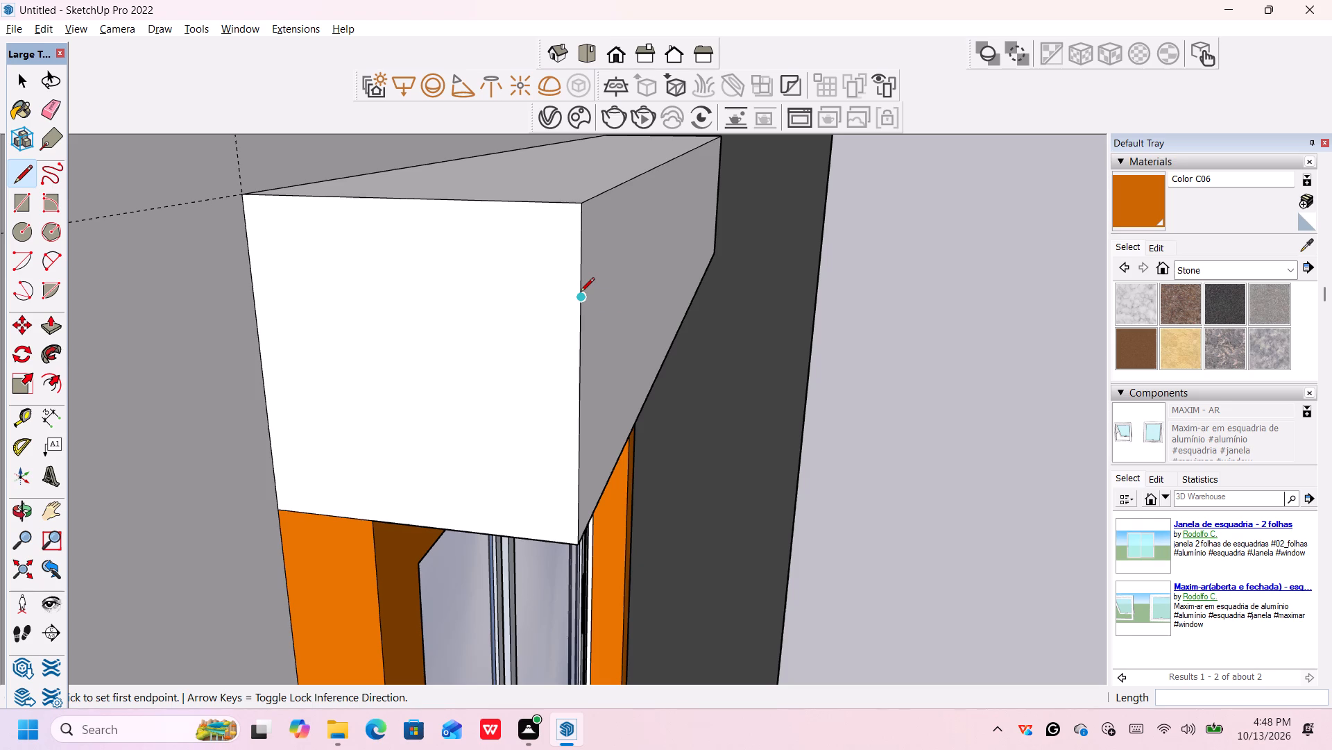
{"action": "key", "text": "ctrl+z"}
Draw a 4" line down the outer vertical edge of the block's end face, starting from its top corner.
{"action": "left_click", "coordinate": [579, 208]}
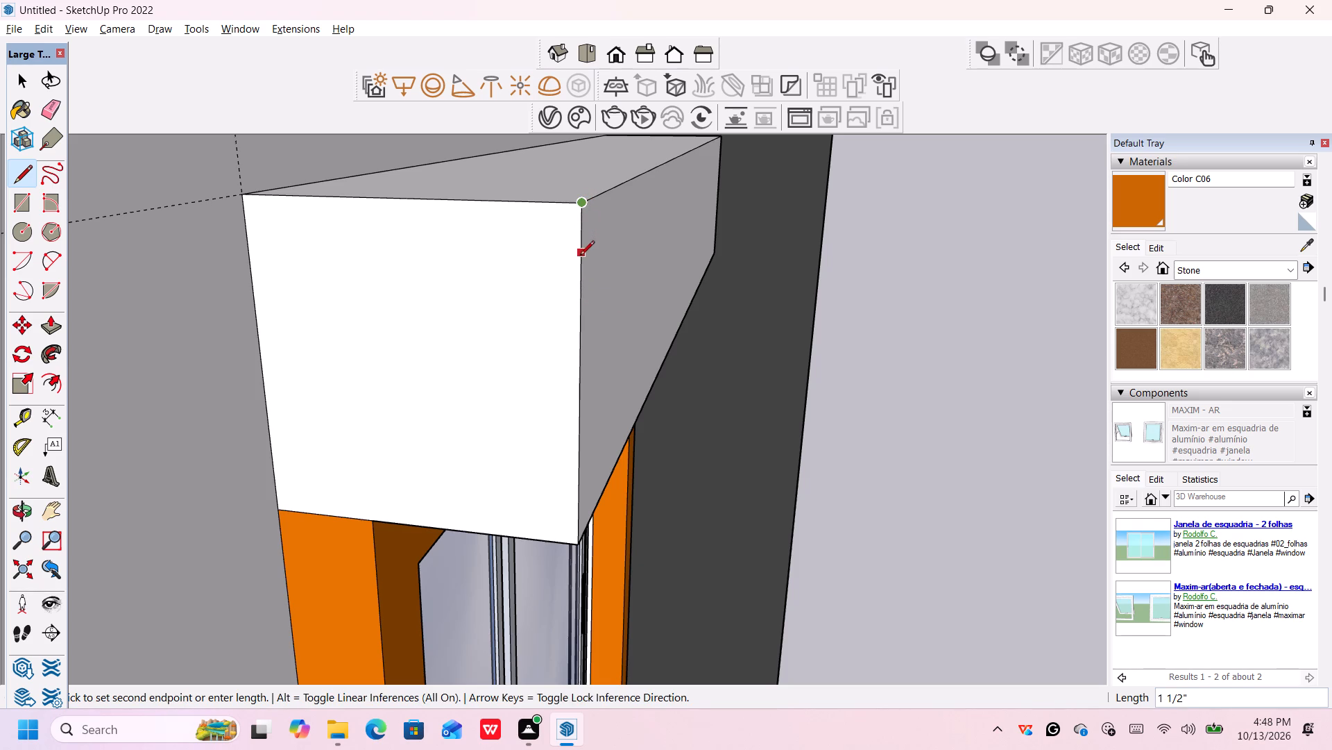
{"action": "key", "text": "4"}
{"action": "key", "text": "shift+quotedbl"}
{"action": "key", "text": "Return"}
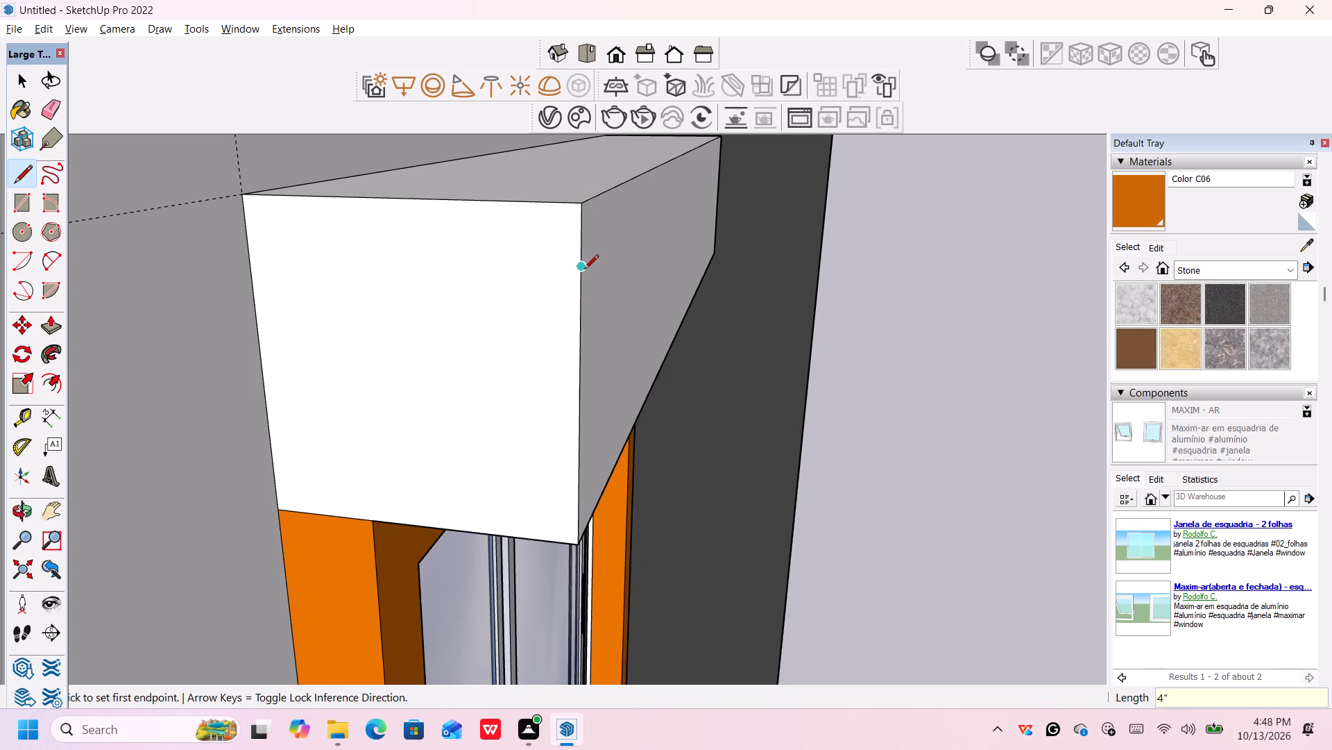
{"action": "left_click", "coordinate": [586, 271]}
{"action": "middle_click_drag", "start_coordinate": [540, 307], "coordinate": [564, 293]}
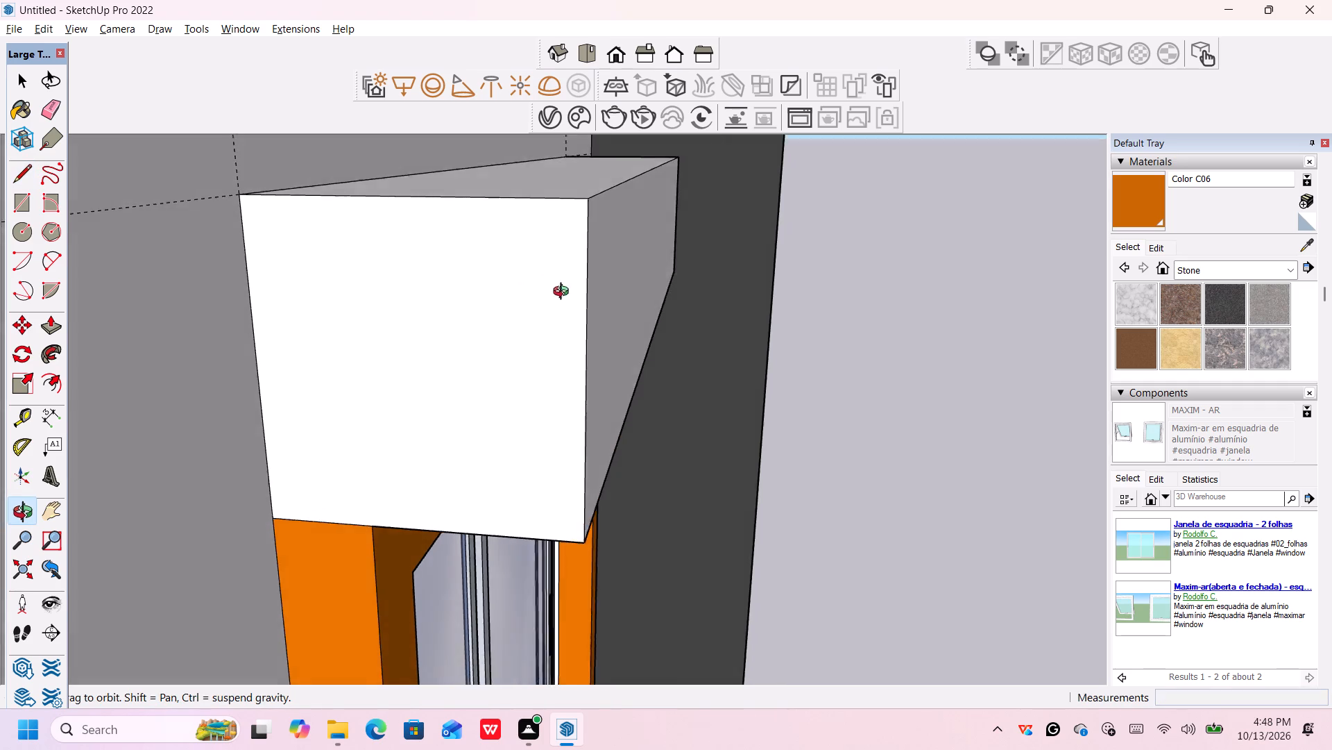
{"action": "middle_click_drag", "start_coordinate": [564, 293], "coordinate": [632, 283]}
{"action": "scroll", "coordinate": [610, 283], "scroll_direction": "up", "scroll_amount": 1}
{"action": "scroll", "coordinate": [564, 296], "scroll_direction": "down", "scroll_amount": 3}
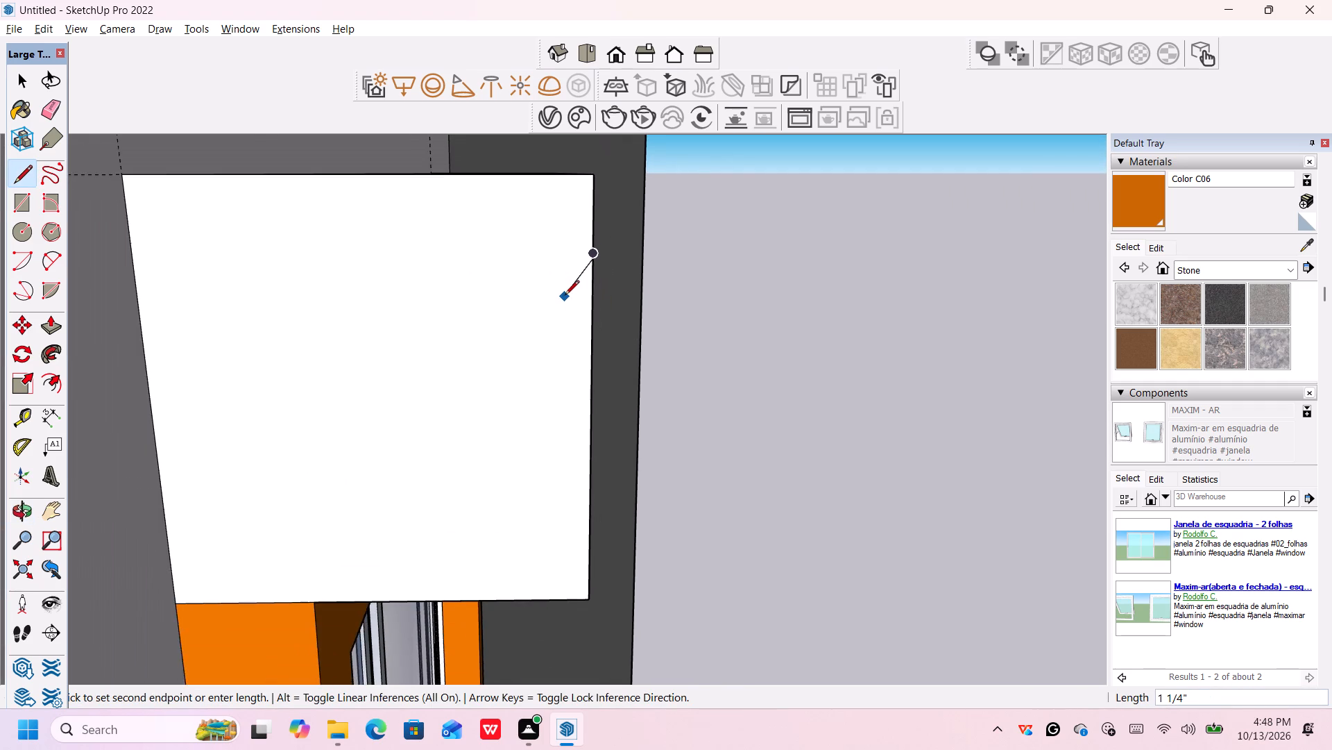
{"action": "scroll", "coordinate": [565, 296], "scroll_direction": "down", "scroll_amount": 3}
{"action": "key", "text": "space"}
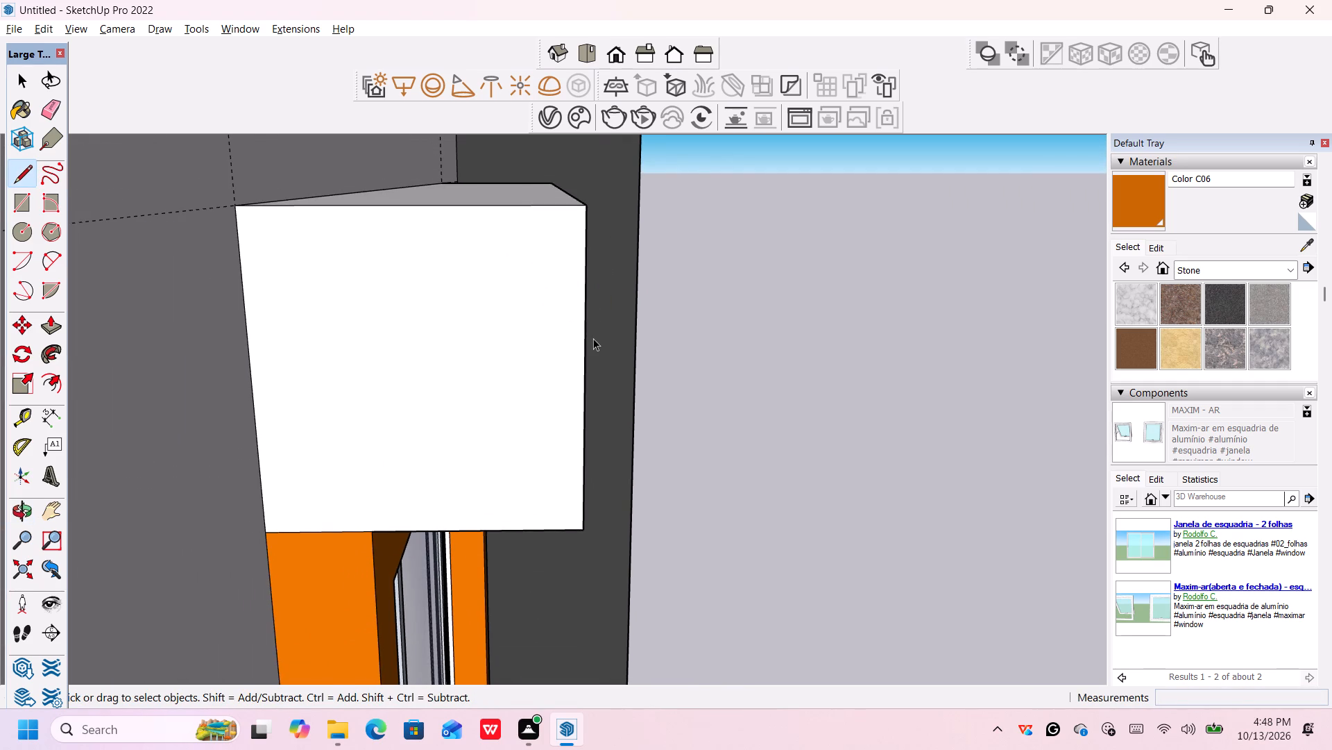
Place a vertical guide on the block's end face, 4" in from its outer vertical edge.
{"action": "key", "text": "t"}
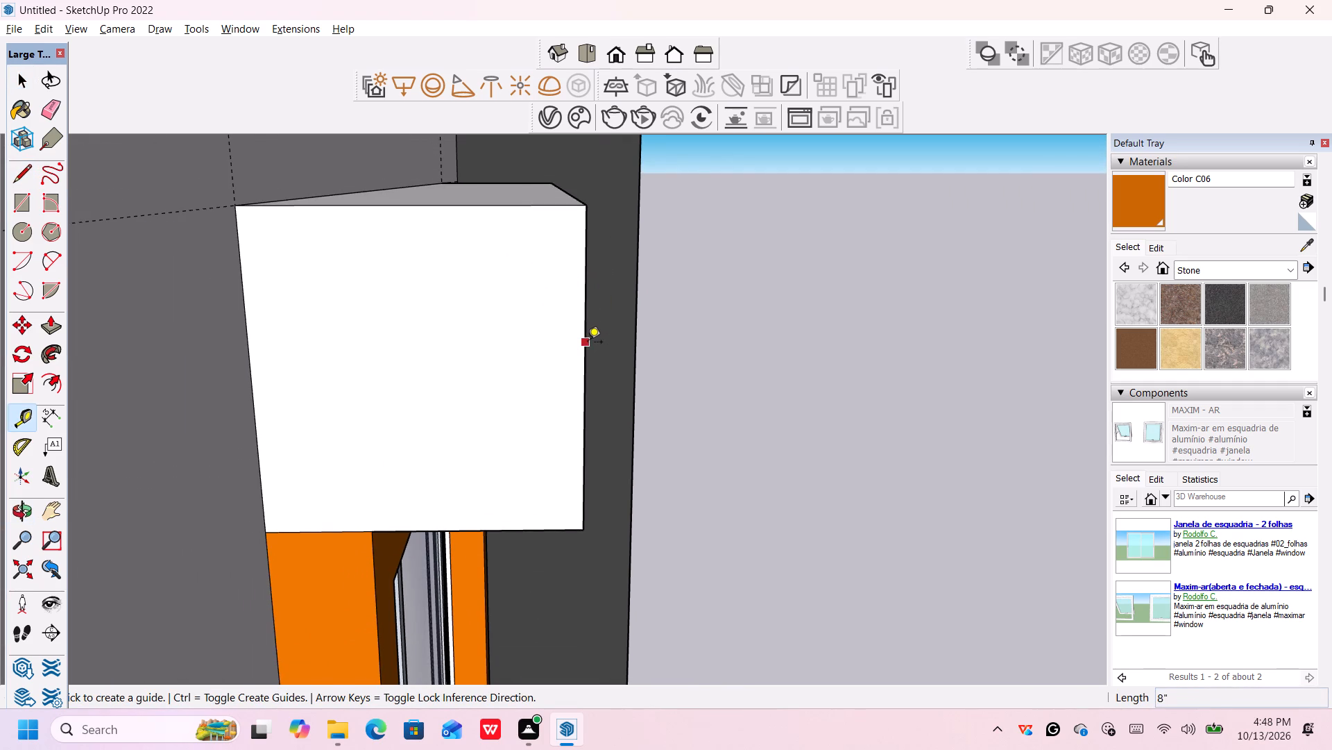
{"action": "left_click", "coordinate": [586, 343]}
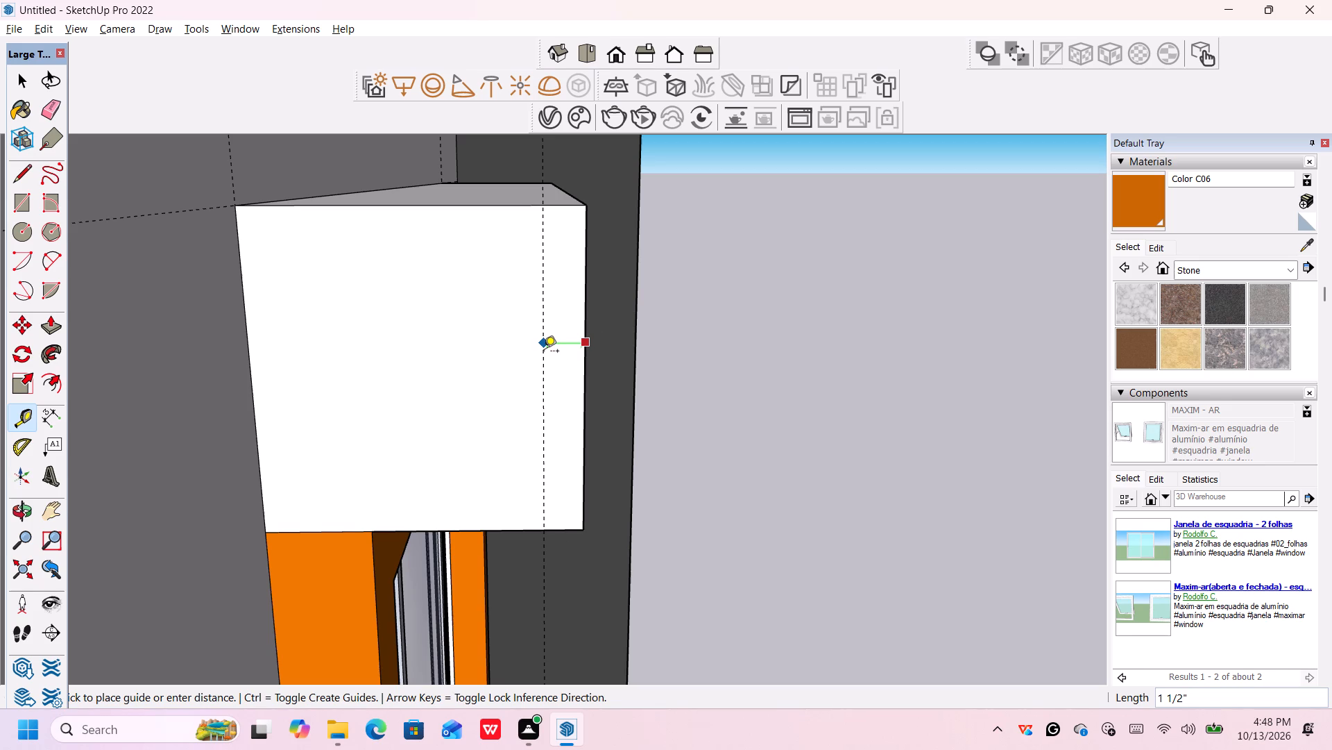
{"action": "type", "text": "4\""}
{"action": "key", "text": "Return"}
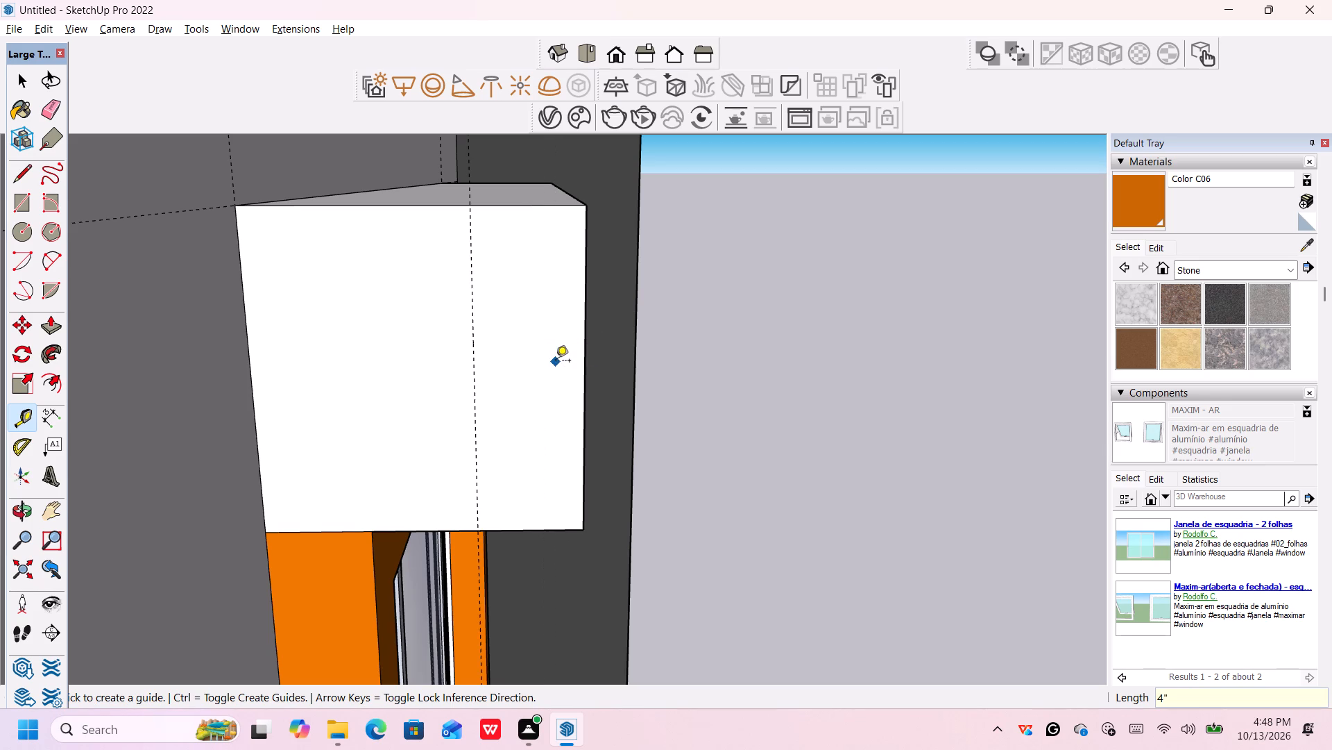
Undo the last guide and place a vertical guide 2" in from the outer vertical edge of the block's end face.
{"action": "key", "text": "ctrl+z"}
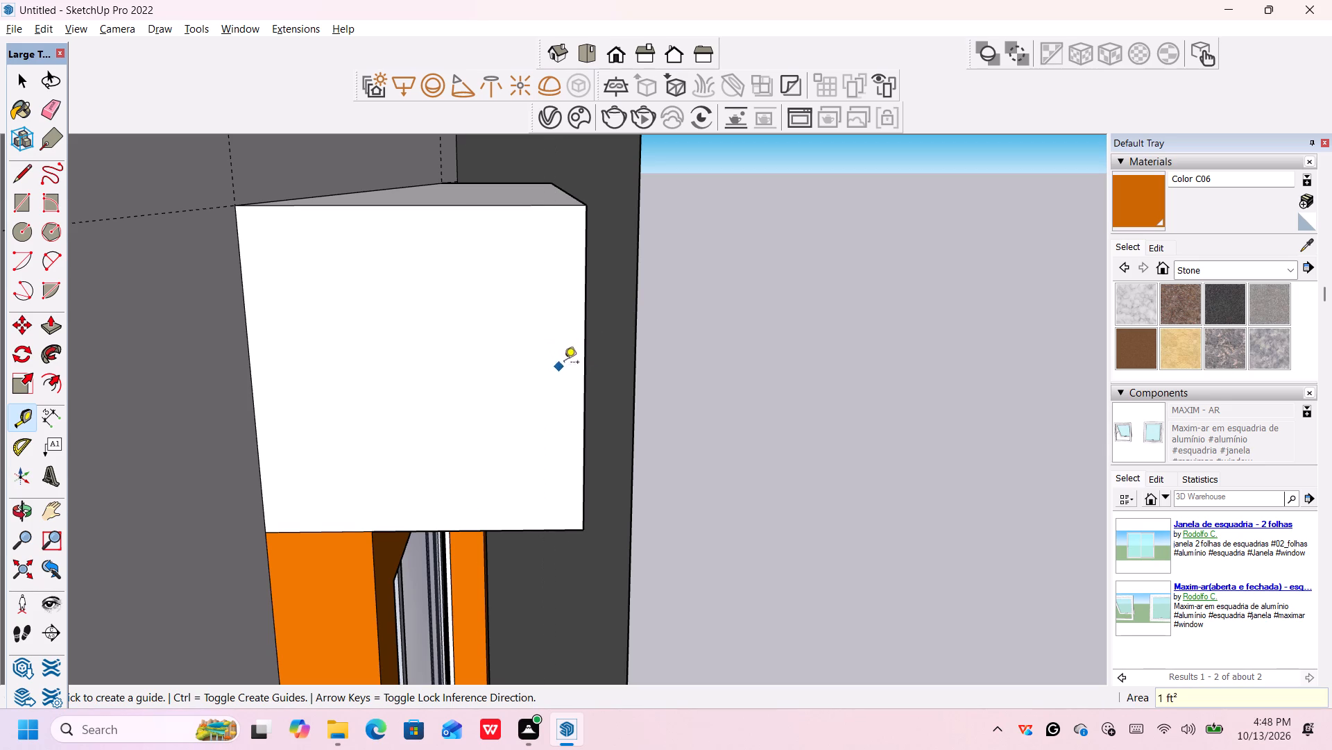
{"action": "left_click", "coordinate": [582, 354]}
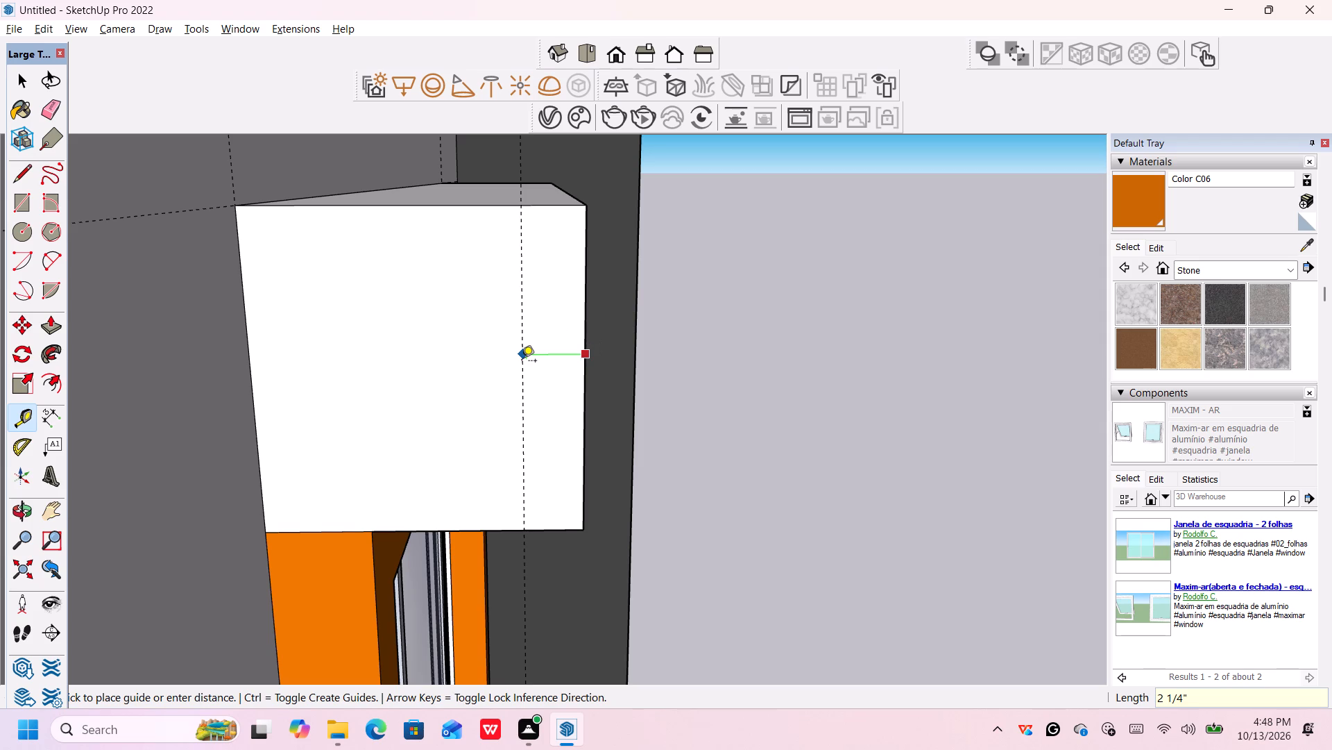
{"action": "type", "text": "2\""}
{"action": "key", "text": "Return"}
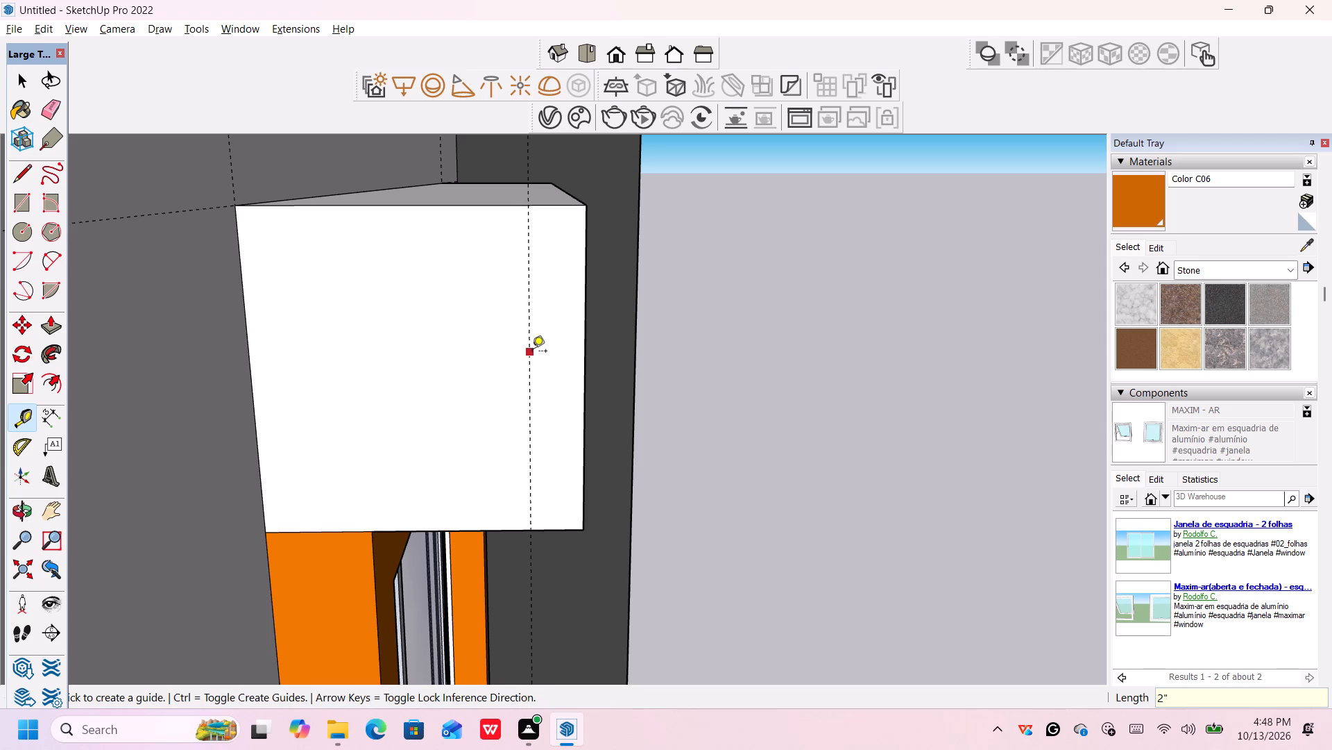
{"action": "key", "text": "space"}
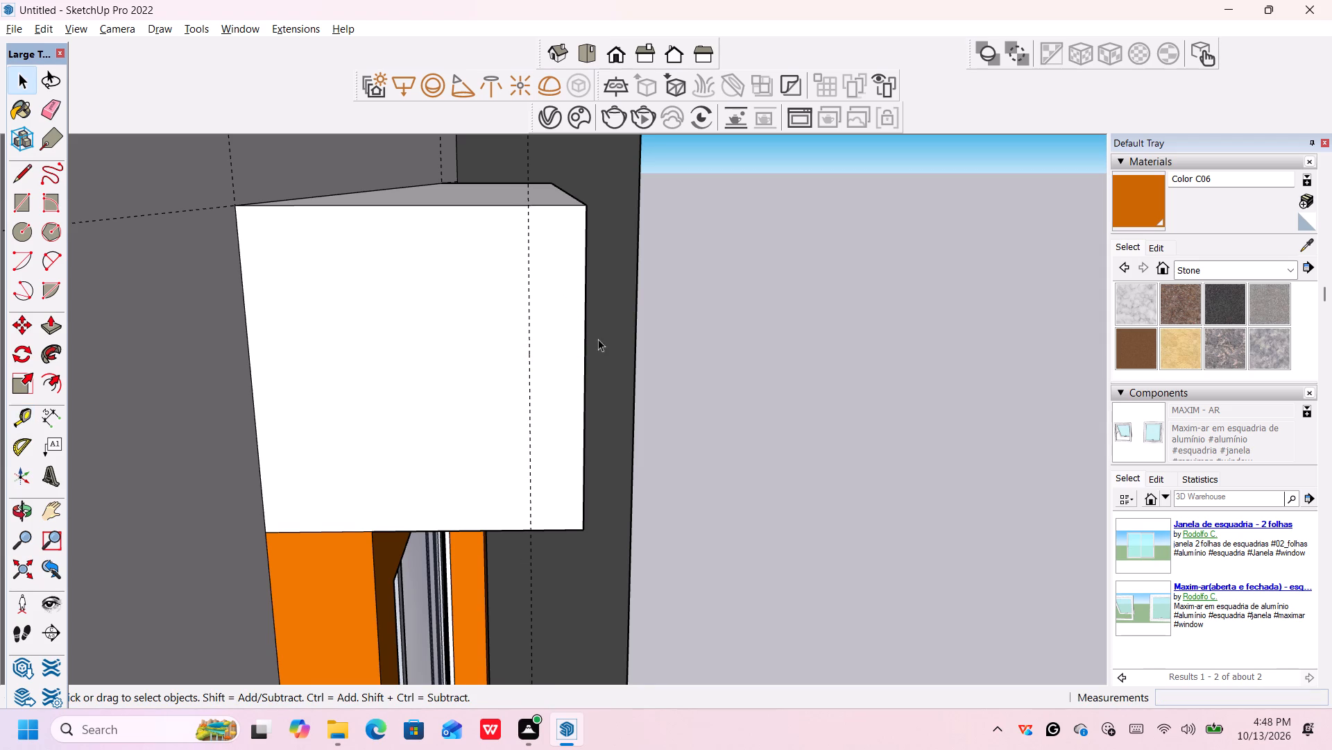
Place two horizontal guides on the block's end face, one 2" below the top edge and one 1" below that guide.
{"action": "middle_click_drag", "start_coordinate": [722, 329], "coordinate": [715, 312]}
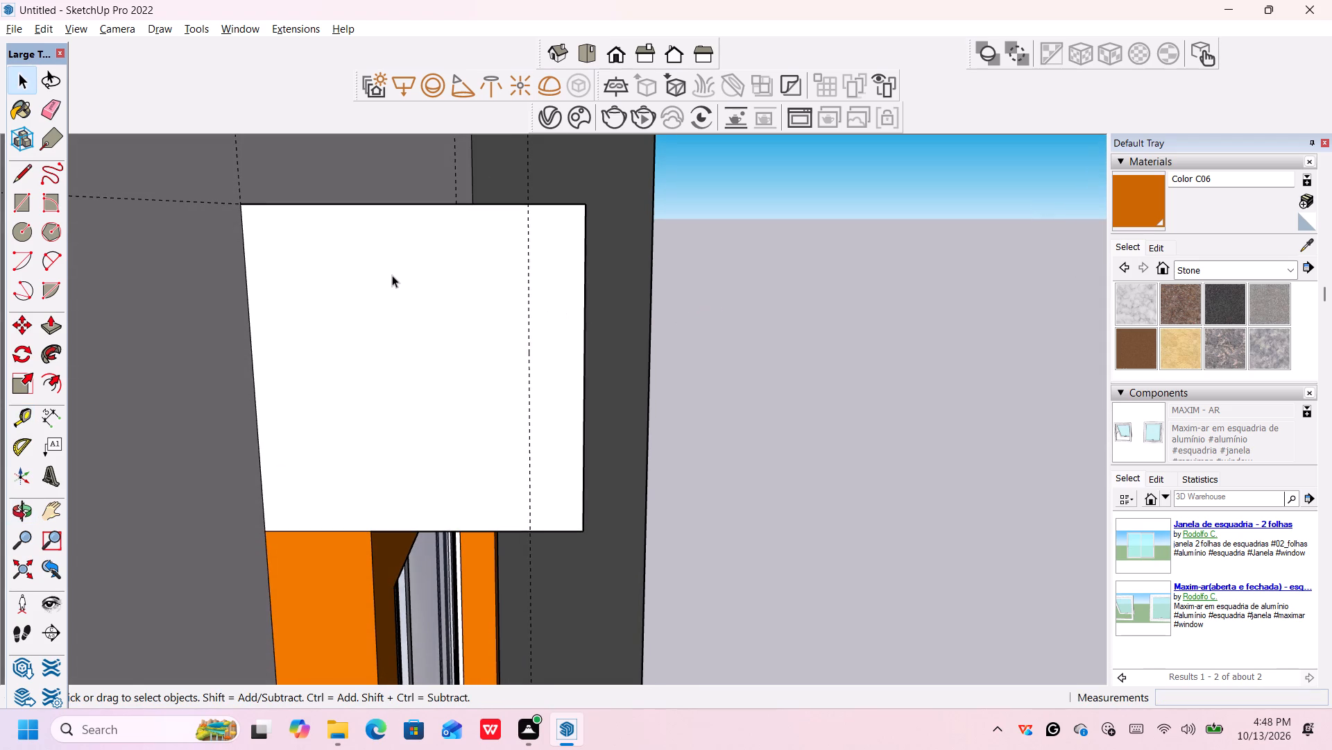
{"action": "key", "text": "t"}
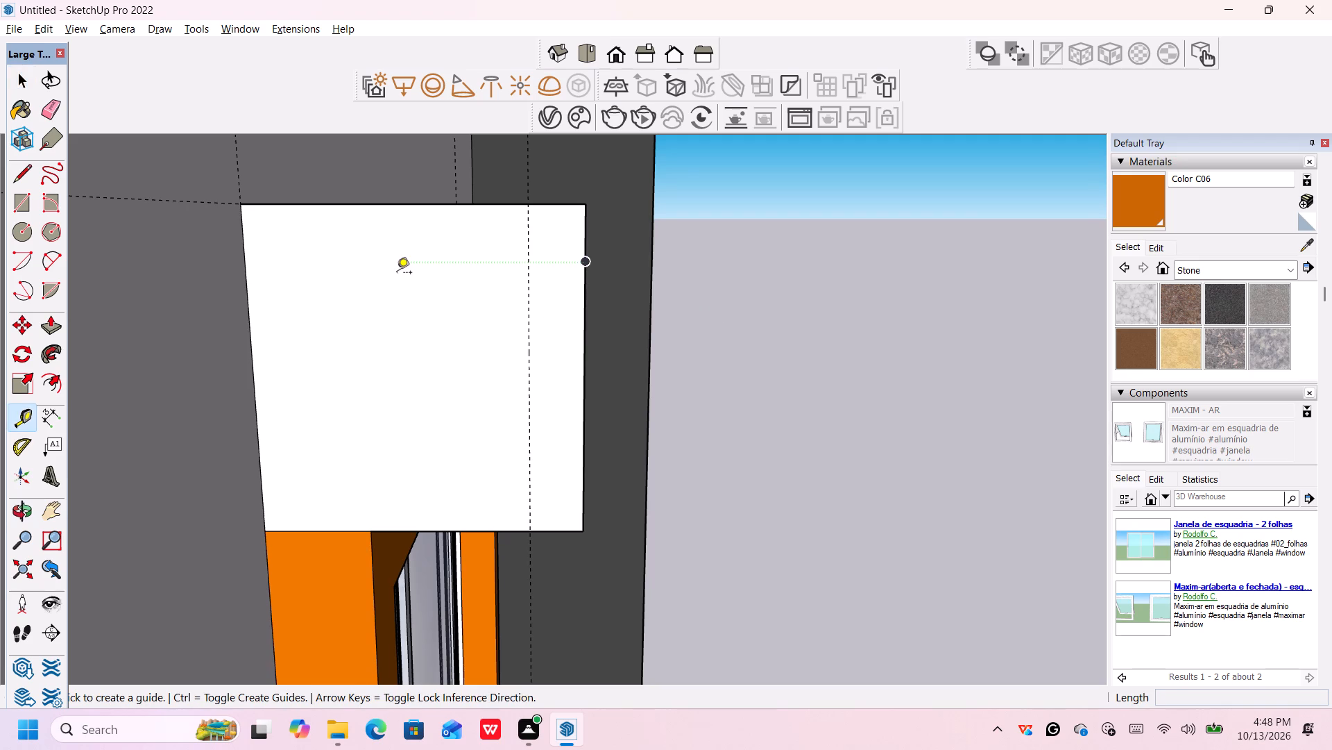
{"action": "left_click", "coordinate": [431, 206]}
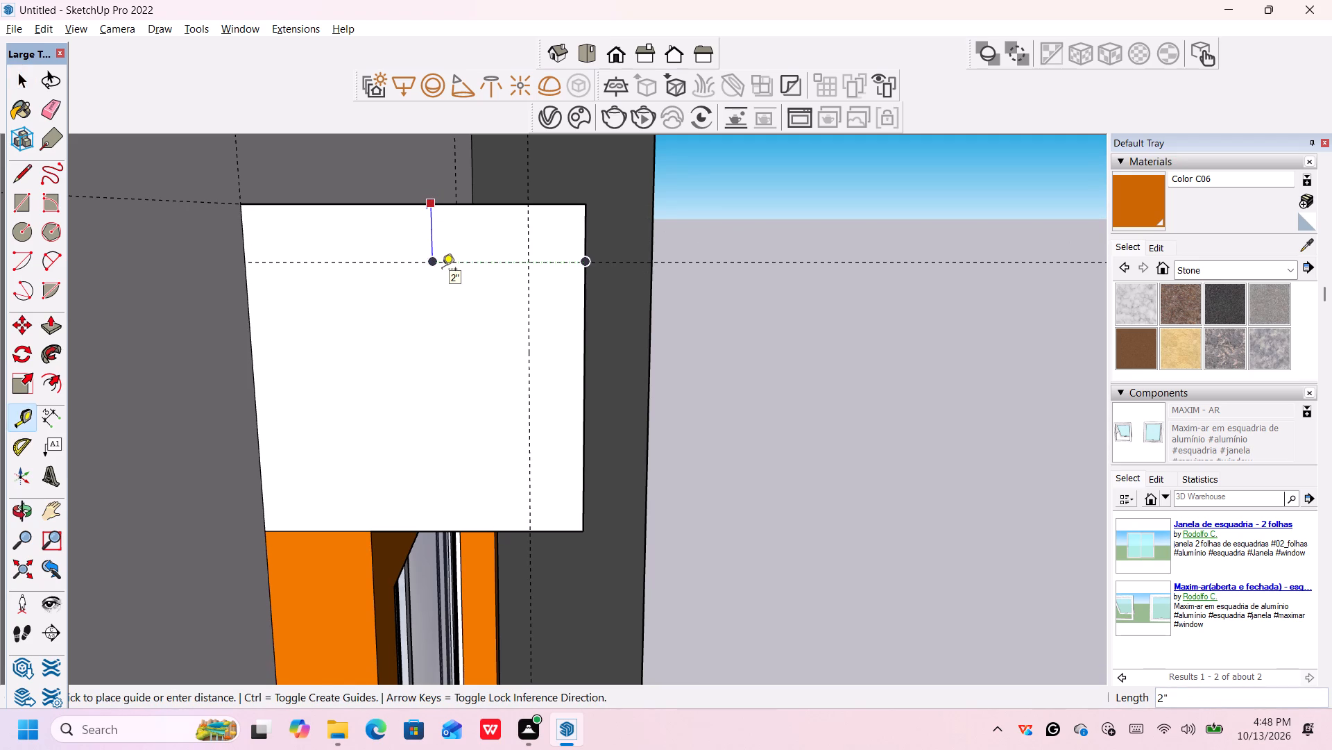
{"action": "left_click", "coordinate": [442, 270]}
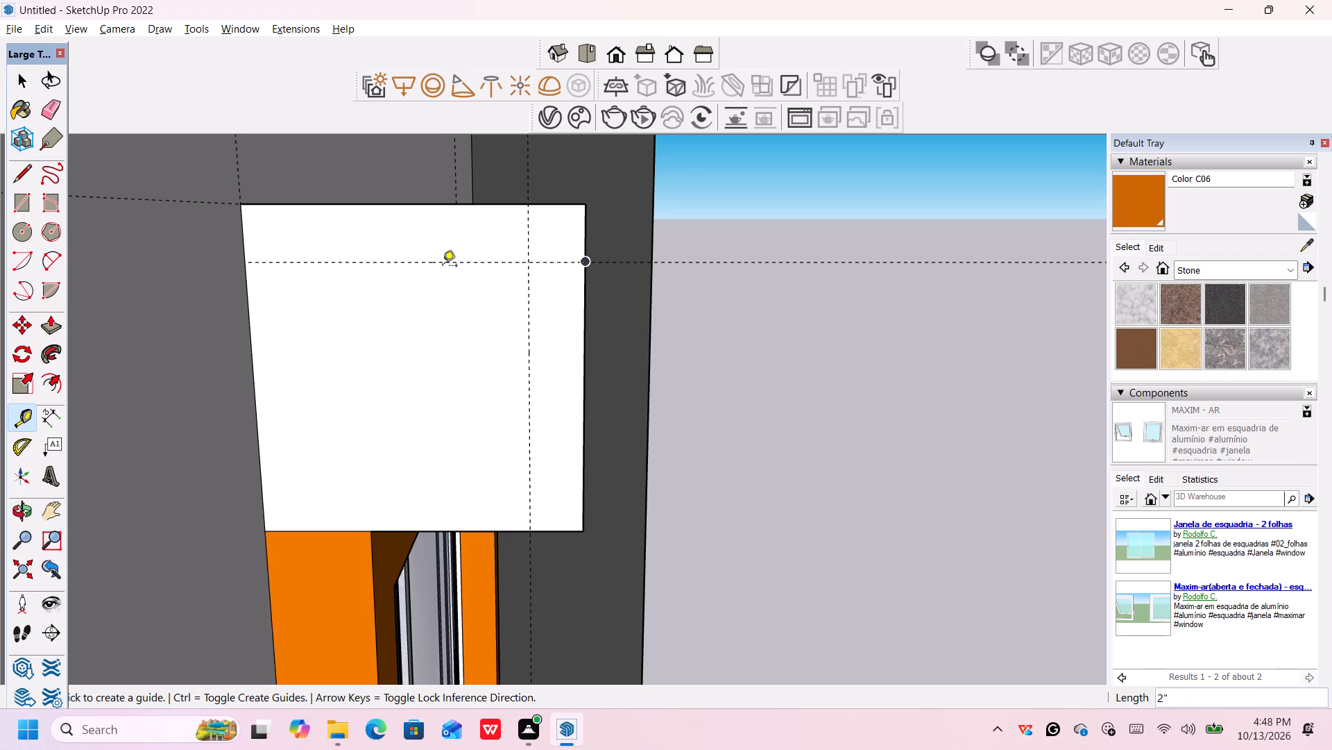
{"action": "left_click", "coordinate": [443, 266]}
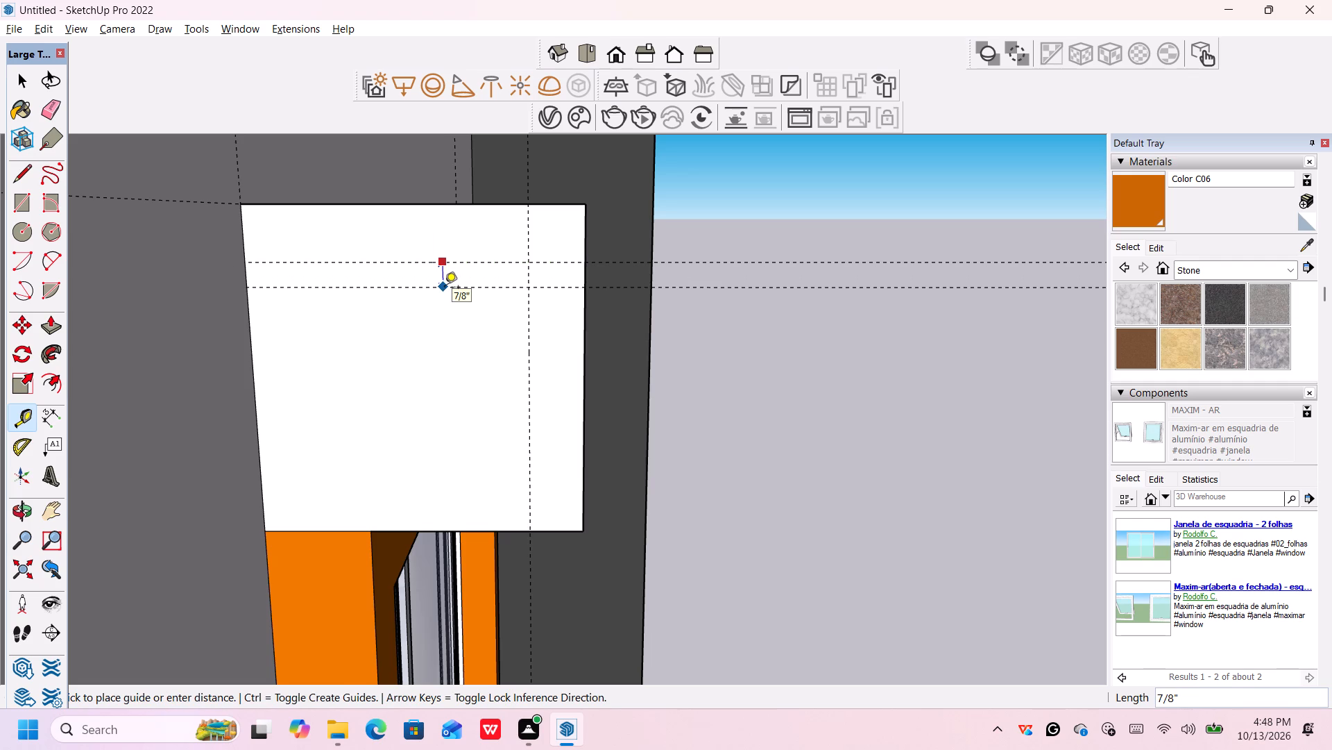
{"action": "middle_click", "coordinate": [445, 288]}
{"action": "scroll", "coordinate": [445, 287], "scroll_direction": "up", "scroll_amount": 2}
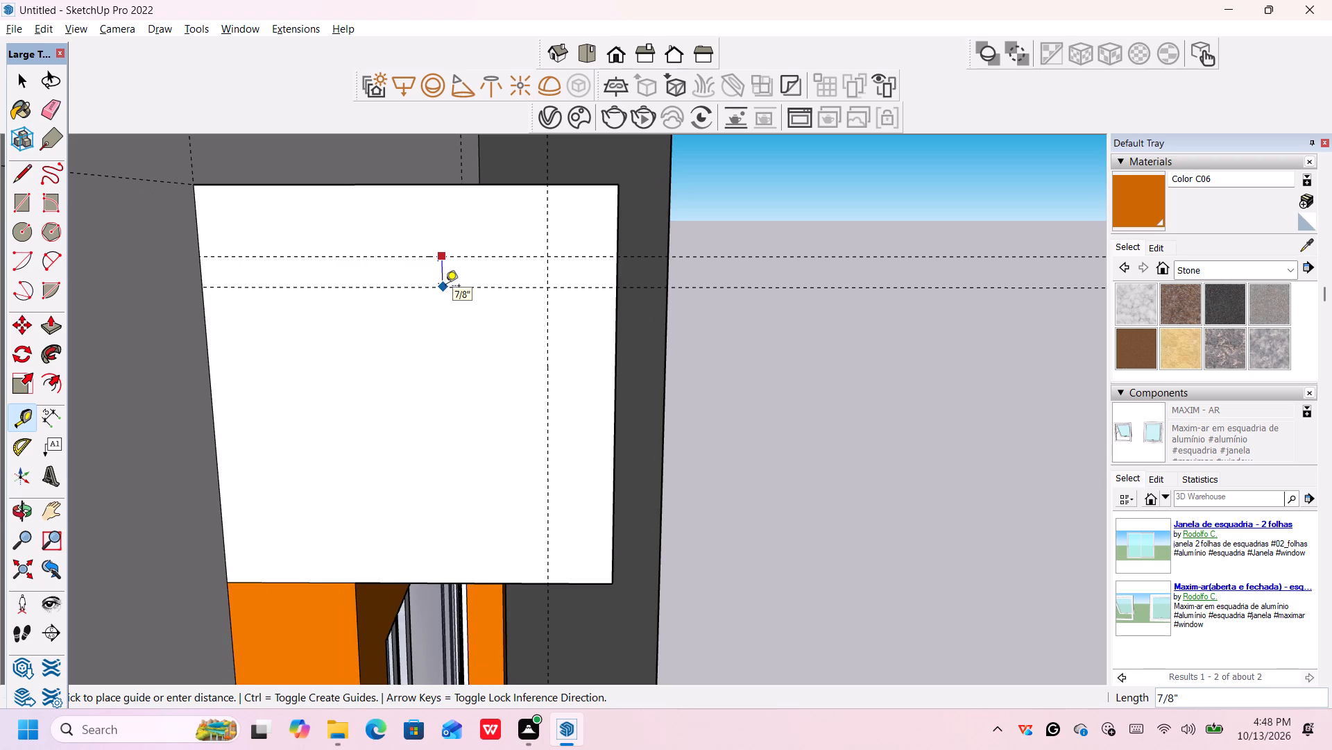
{"action": "key", "text": "1"}
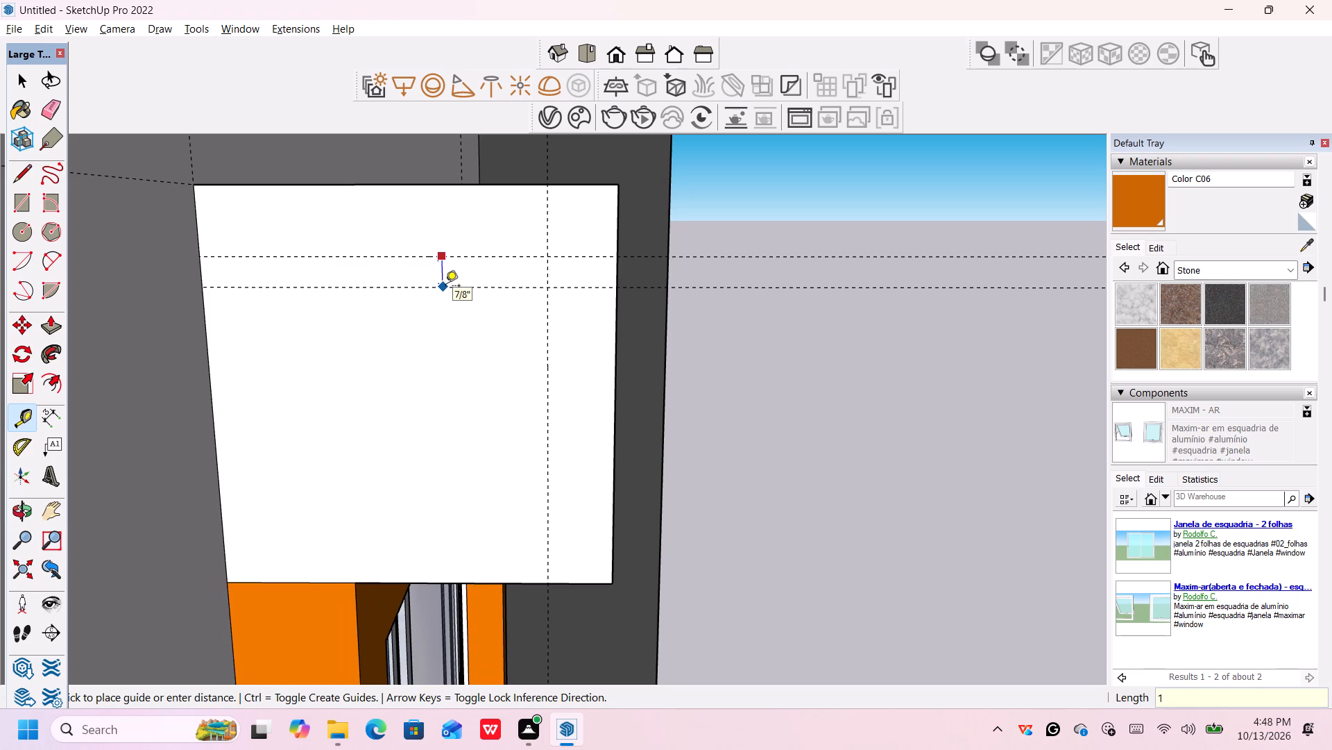
{"action": "key", "text": "shift+quotedbl"}
{"action": "key", "text": "Return"}
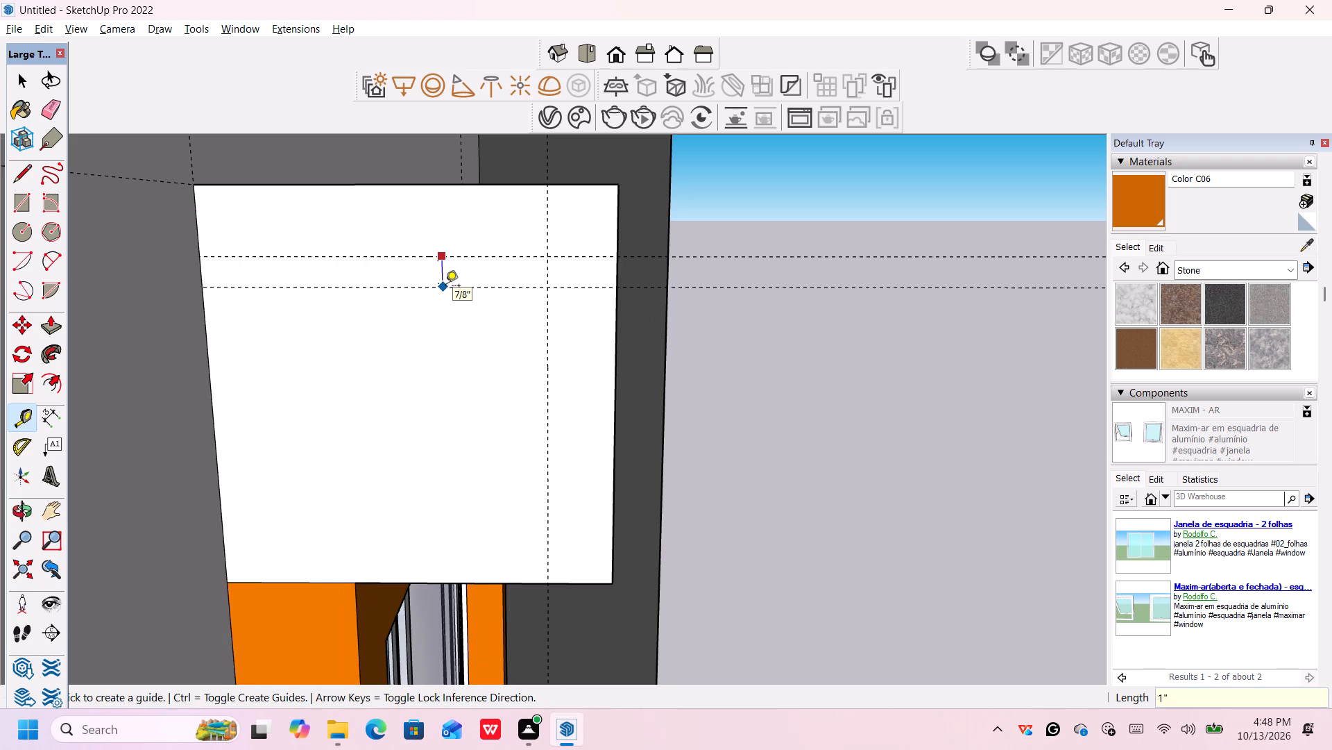
Place a second vertical guide on the end face, 1" further in from the existing vertical guide.
{"action": "scroll", "coordinate": [499, 339], "scroll_direction": "down", "scroll_amount": 1}
{"action": "middle_click_drag", "start_coordinate": [499, 340], "coordinate": [493, 302]}
{"action": "scroll", "coordinate": [521, 324], "scroll_direction": "up", "scroll_amount": 1}
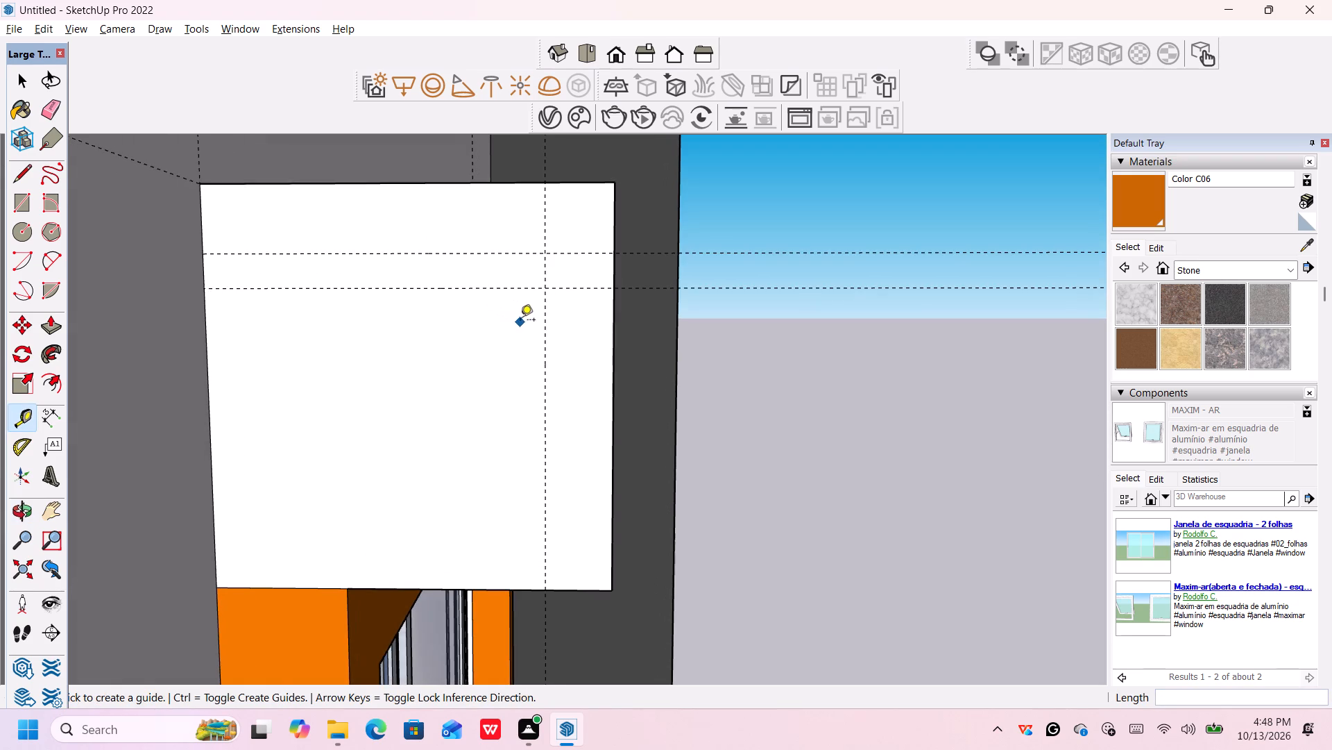
{"action": "middle_click_drag", "start_coordinate": [522, 318], "coordinate": [538, 332]}
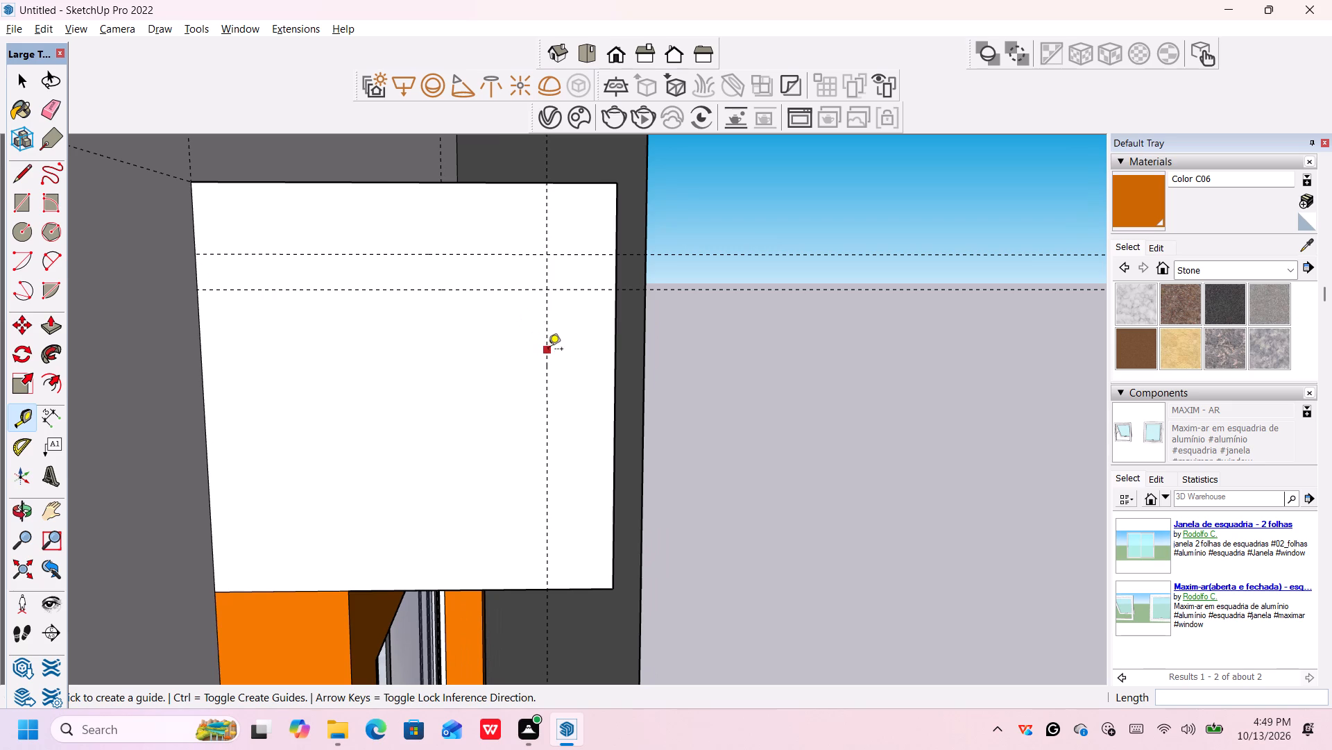
{"action": "left_click", "coordinate": [545, 343]}
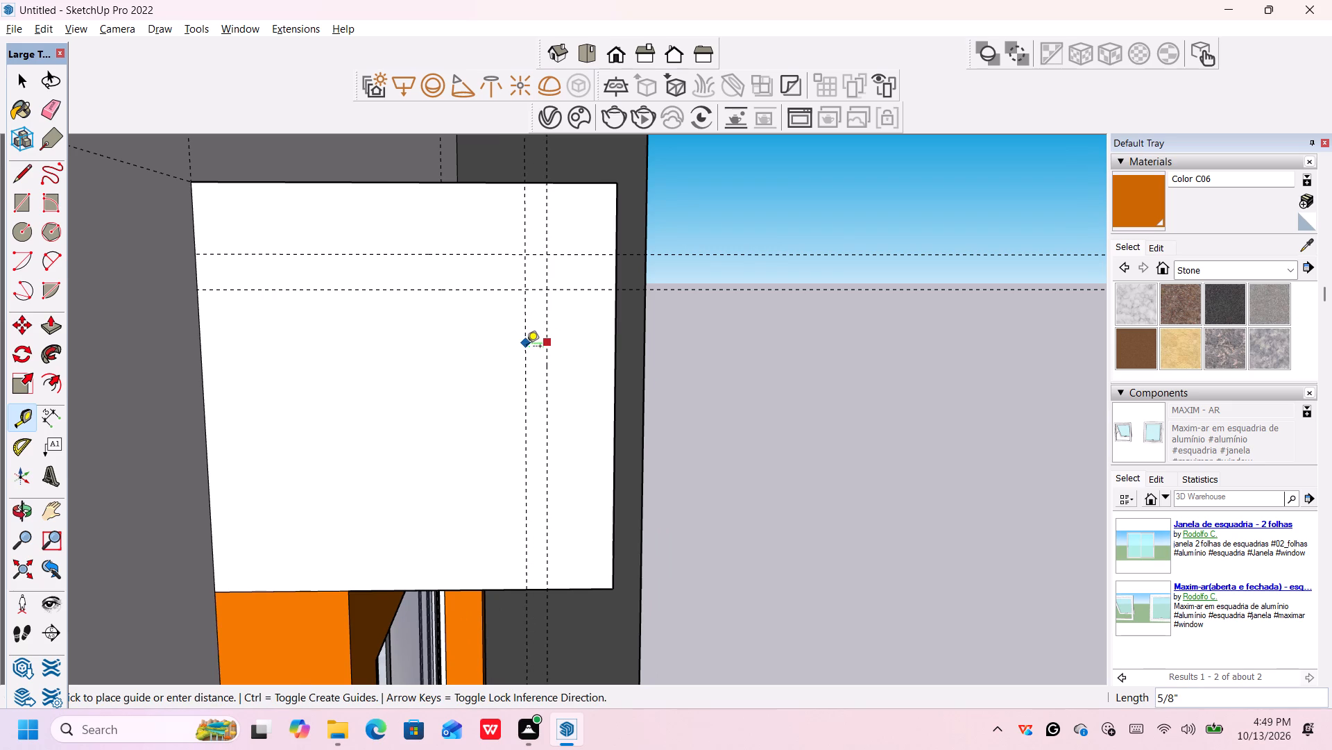
{"action": "key", "text": "1"}
{"action": "key", "text": "shift+quotedbl"}
{"action": "key", "text": "Return"}
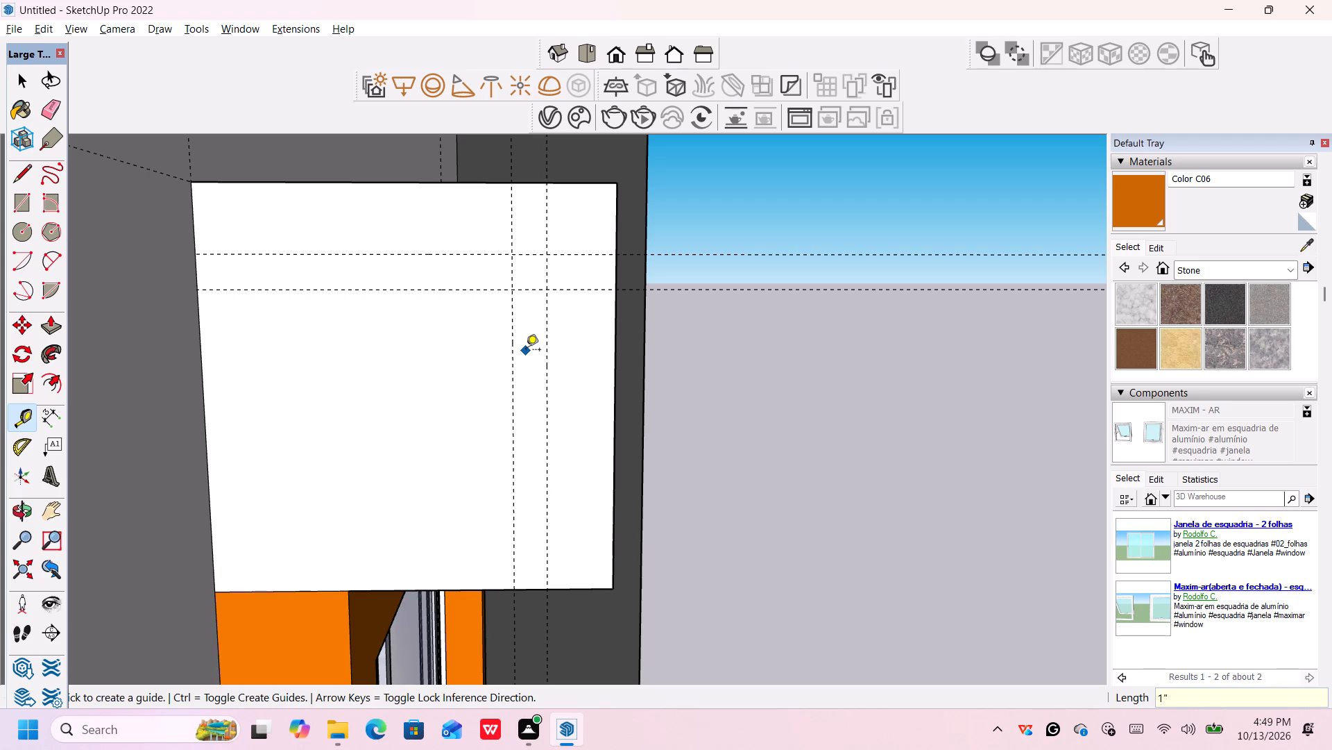
Place a vertical guide on the end face, 4" out from its wall-side vertical edge.
{"action": "middle_click_drag", "start_coordinate": [520, 362], "coordinate": [515, 351]}
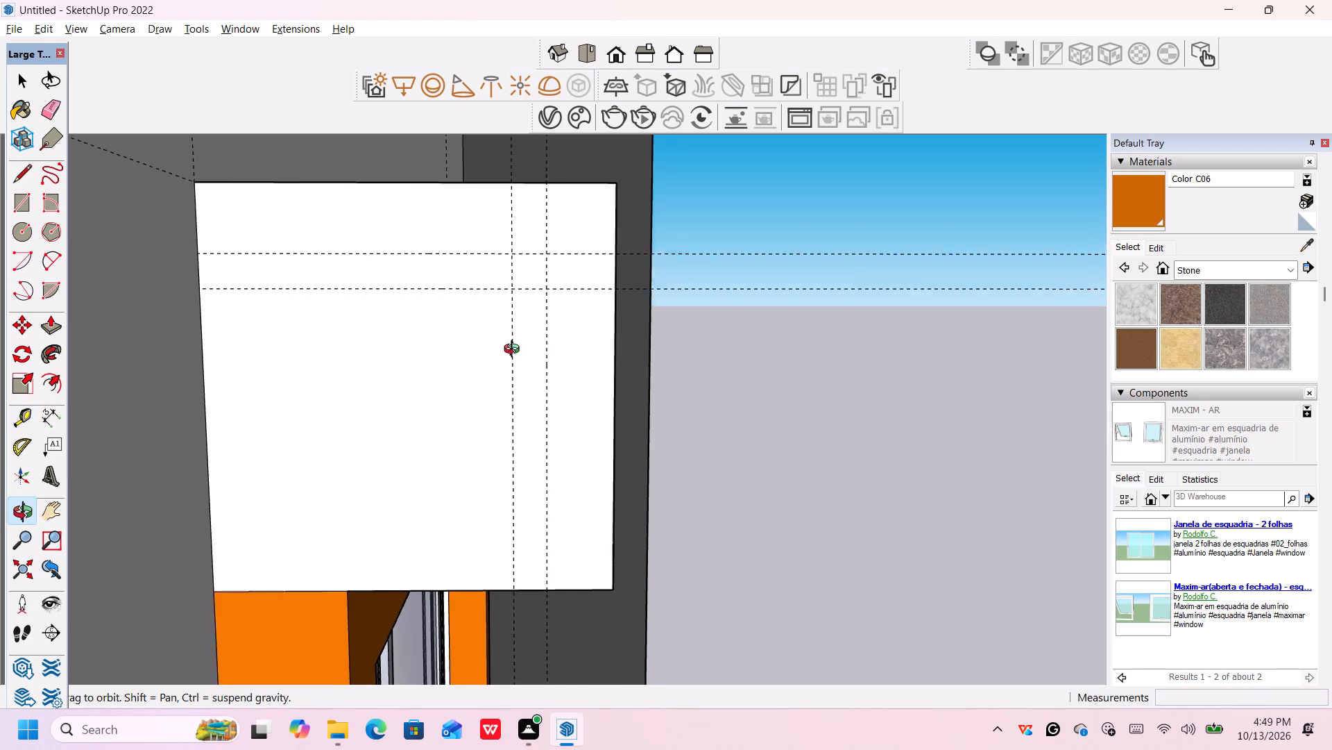
{"action": "middle_click_drag", "start_coordinate": [515, 351], "coordinate": [513, 356]}
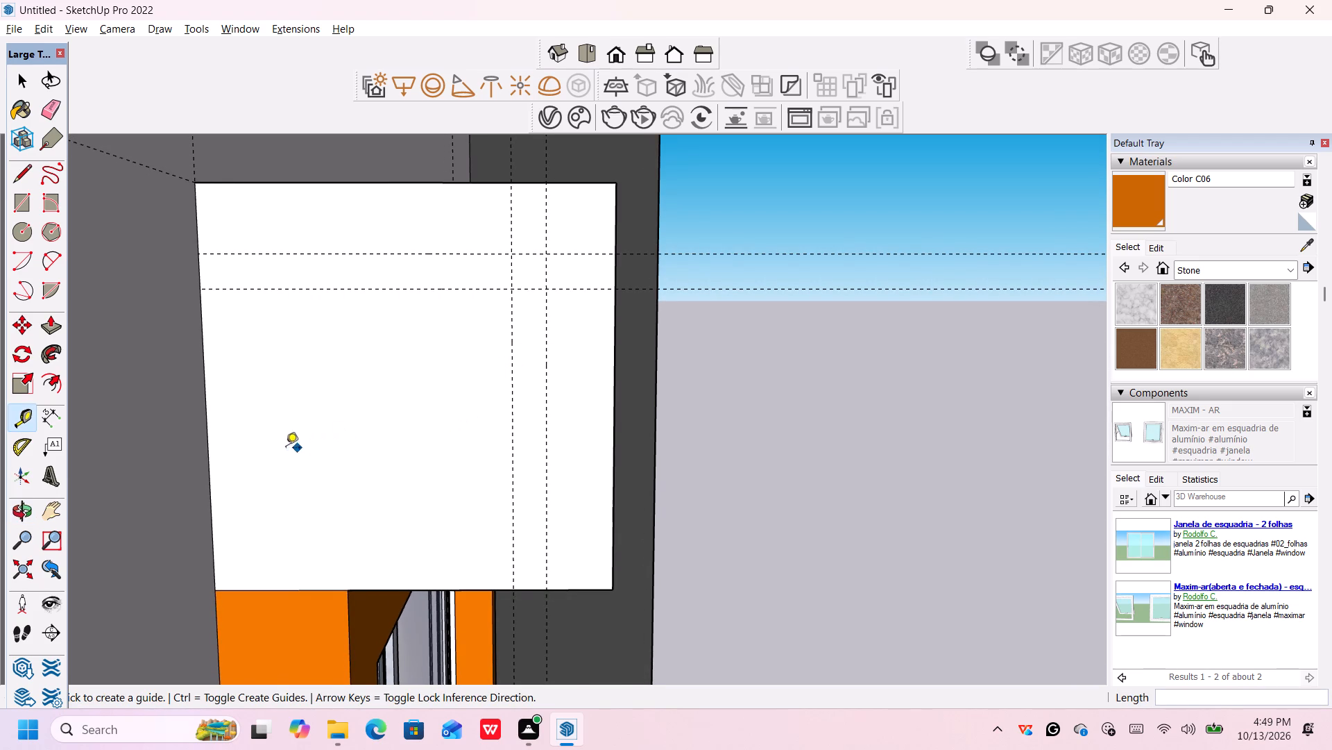
{"action": "left_click", "coordinate": [210, 431]}
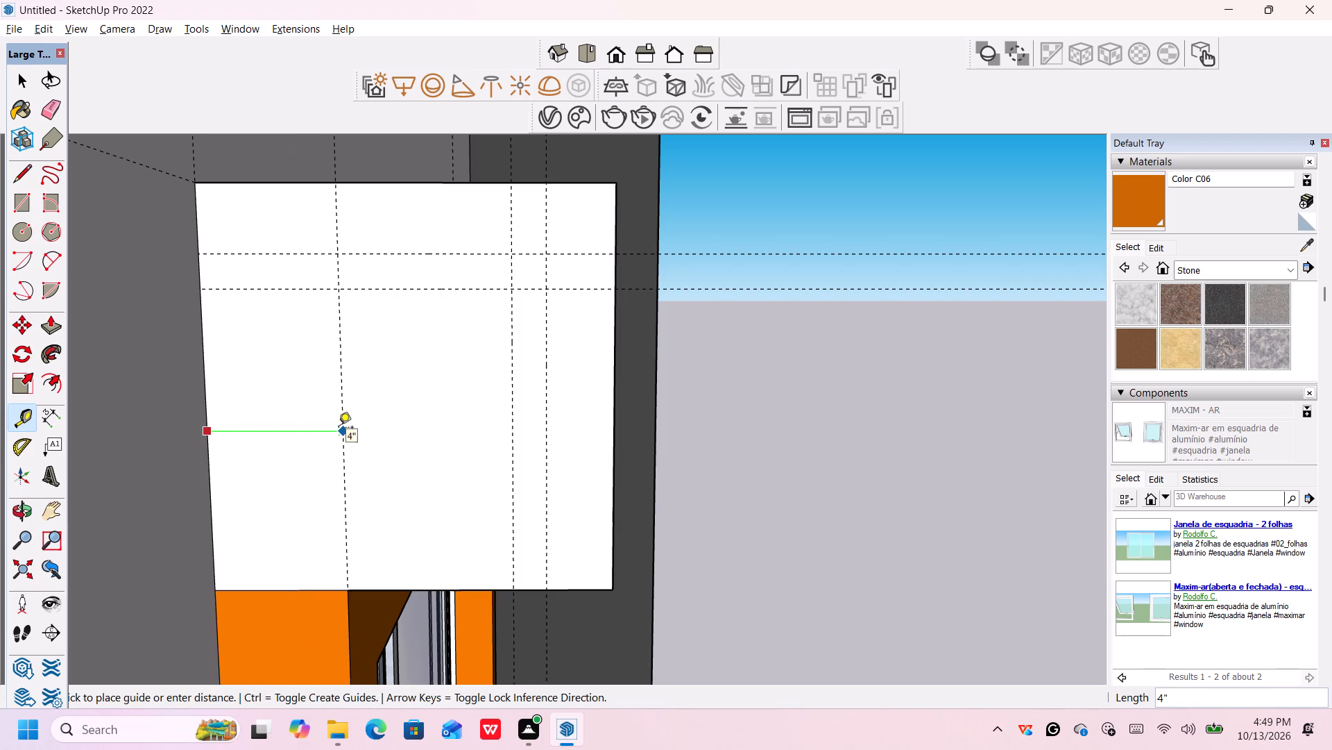
{"action": "left_click", "coordinate": [339, 428]}
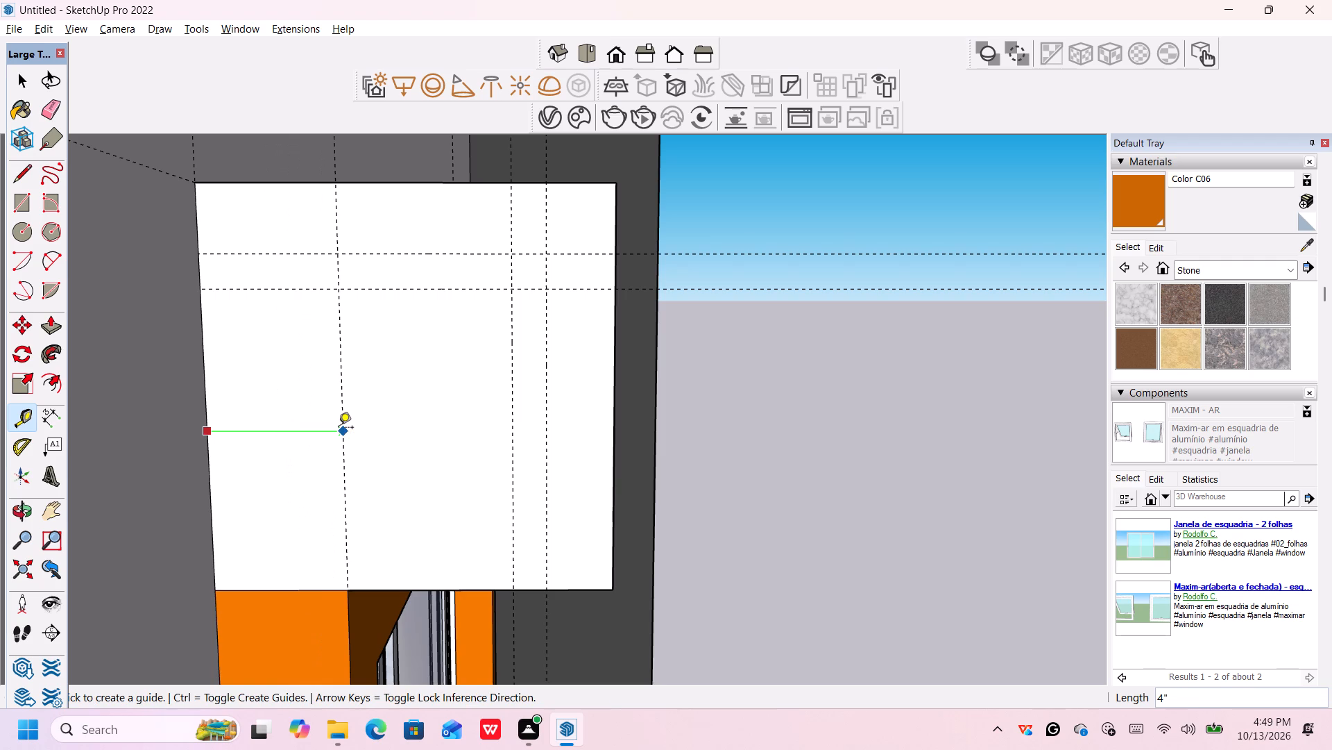
Draw a 2" line in from the outer edge along the upper horizontal guide, continuing diagonally about 1 7/16" to the inner guide crossing.
{"action": "scroll", "coordinate": [369, 457], "scroll_direction": "down", "scroll_amount": 1}
{"action": "middle_click_drag", "start_coordinate": [373, 459], "coordinate": [375, 440]}
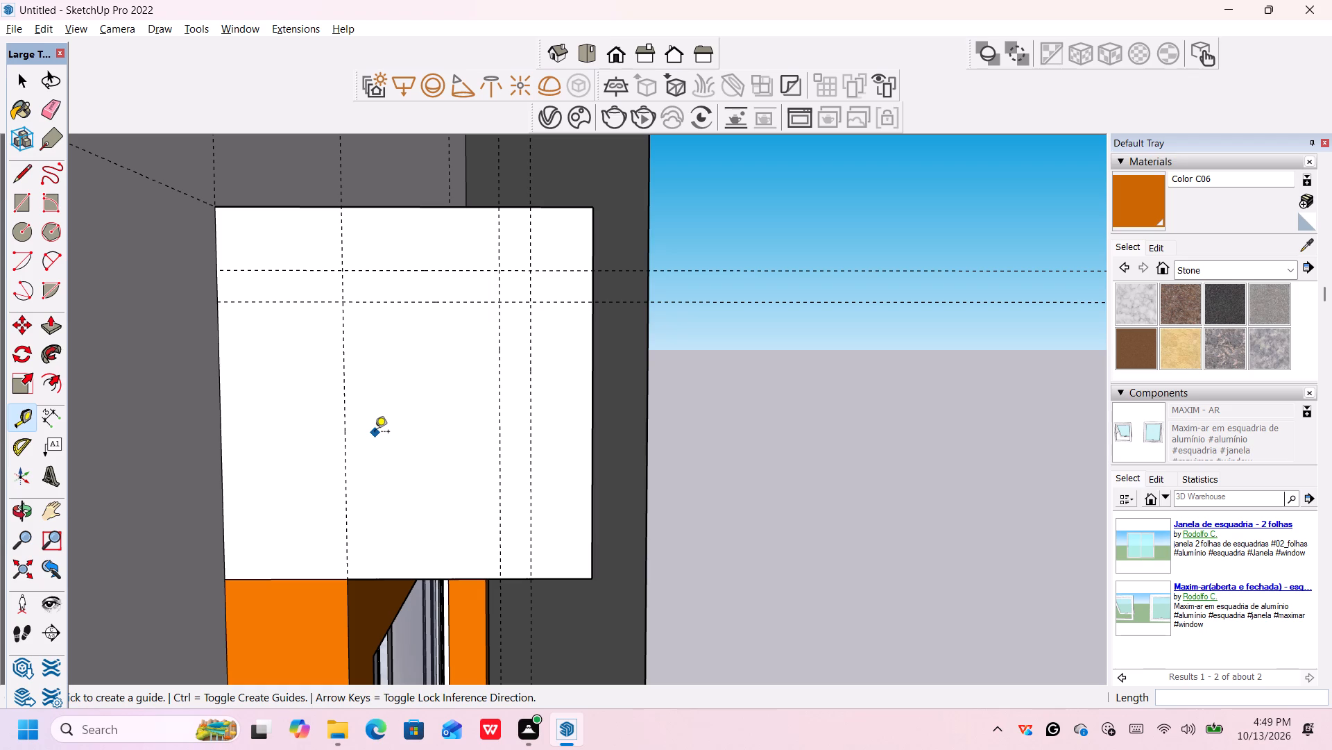
{"action": "key", "text": "space"}
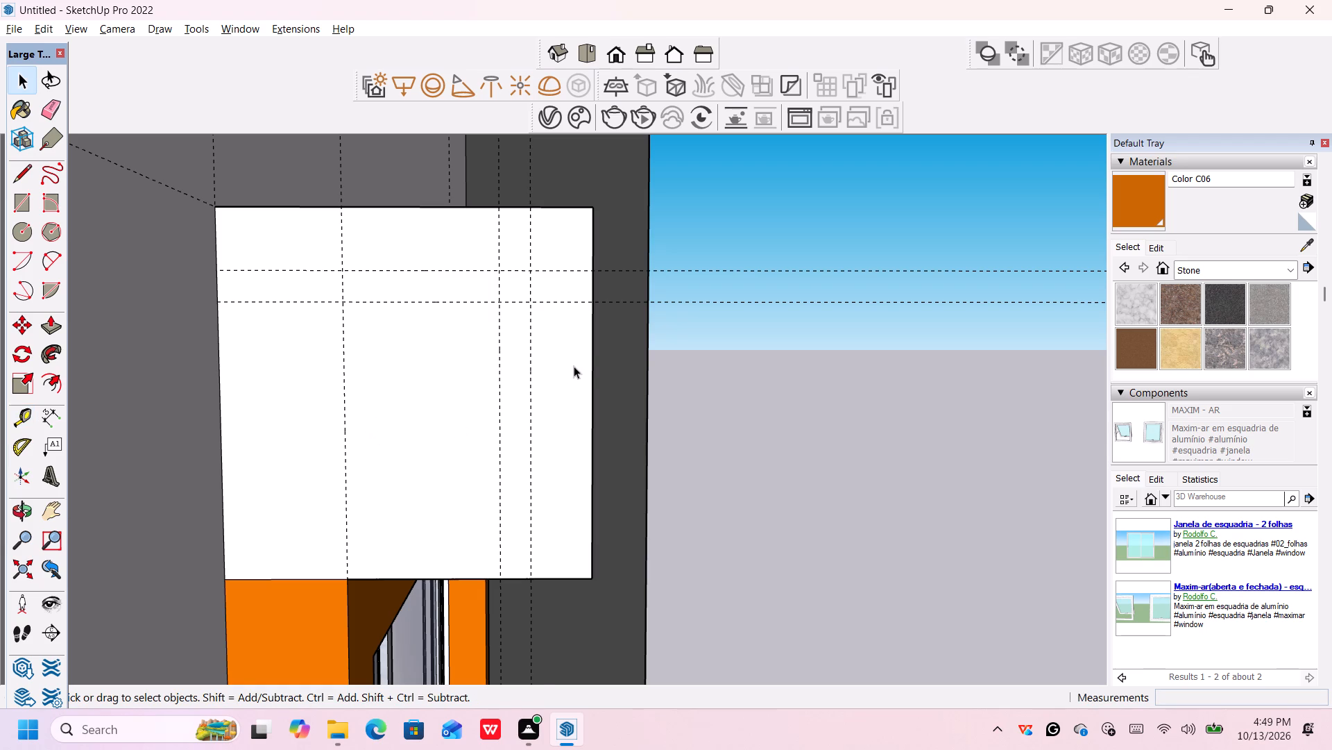
{"action": "key", "text": "l"}
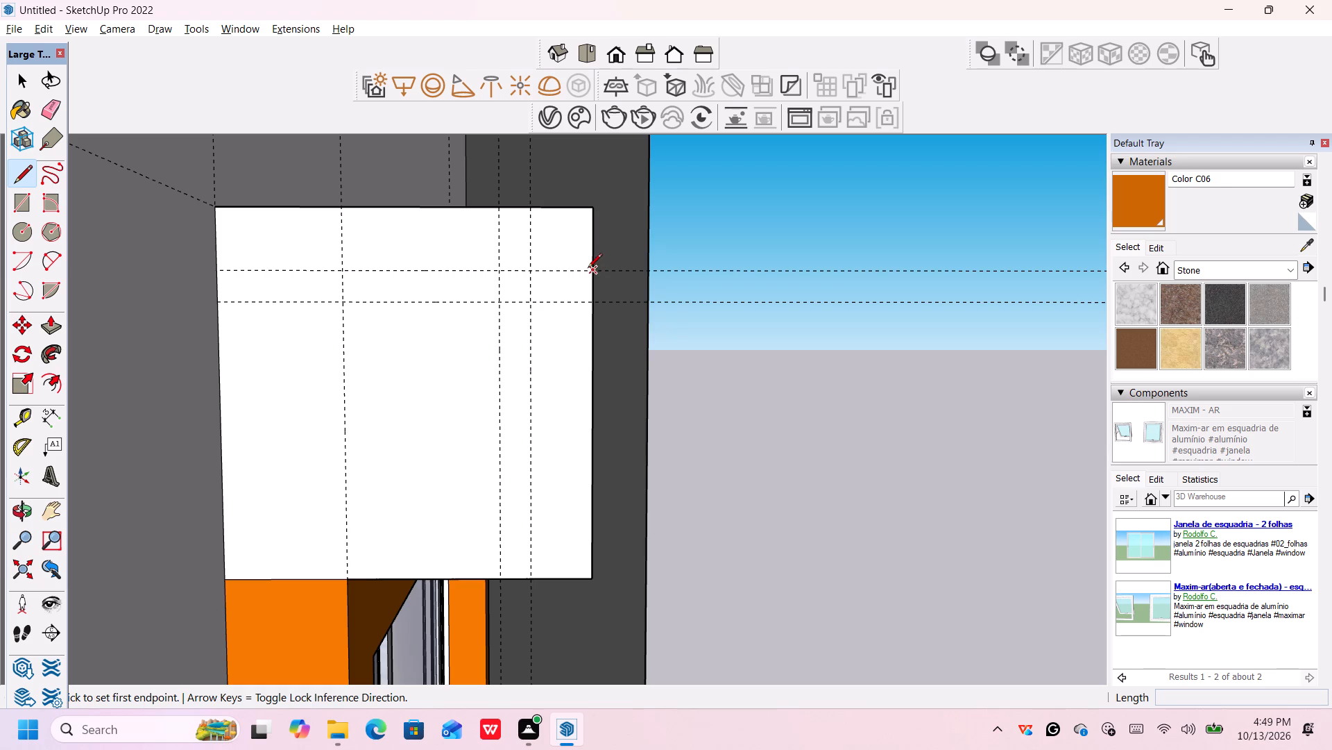
{"action": "left_click", "coordinate": [589, 271]}
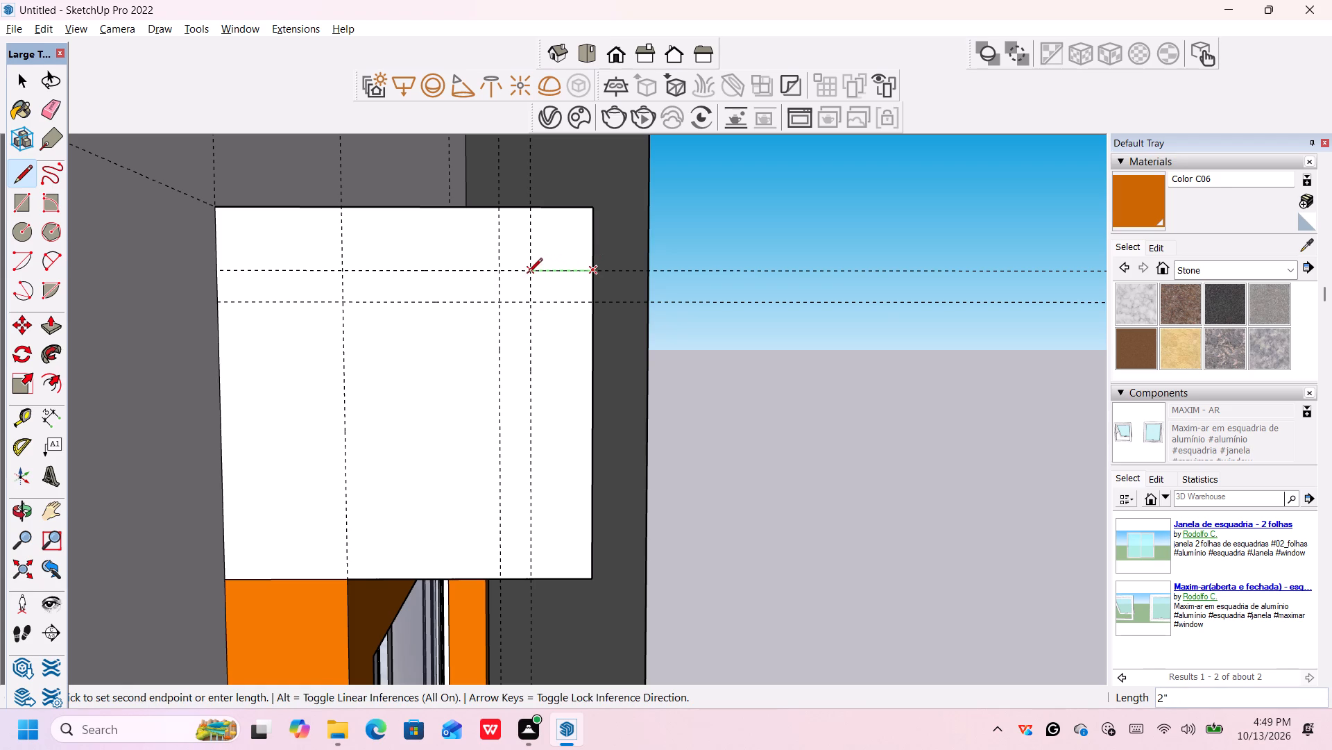
{"action": "left_click", "coordinate": [528, 274]}
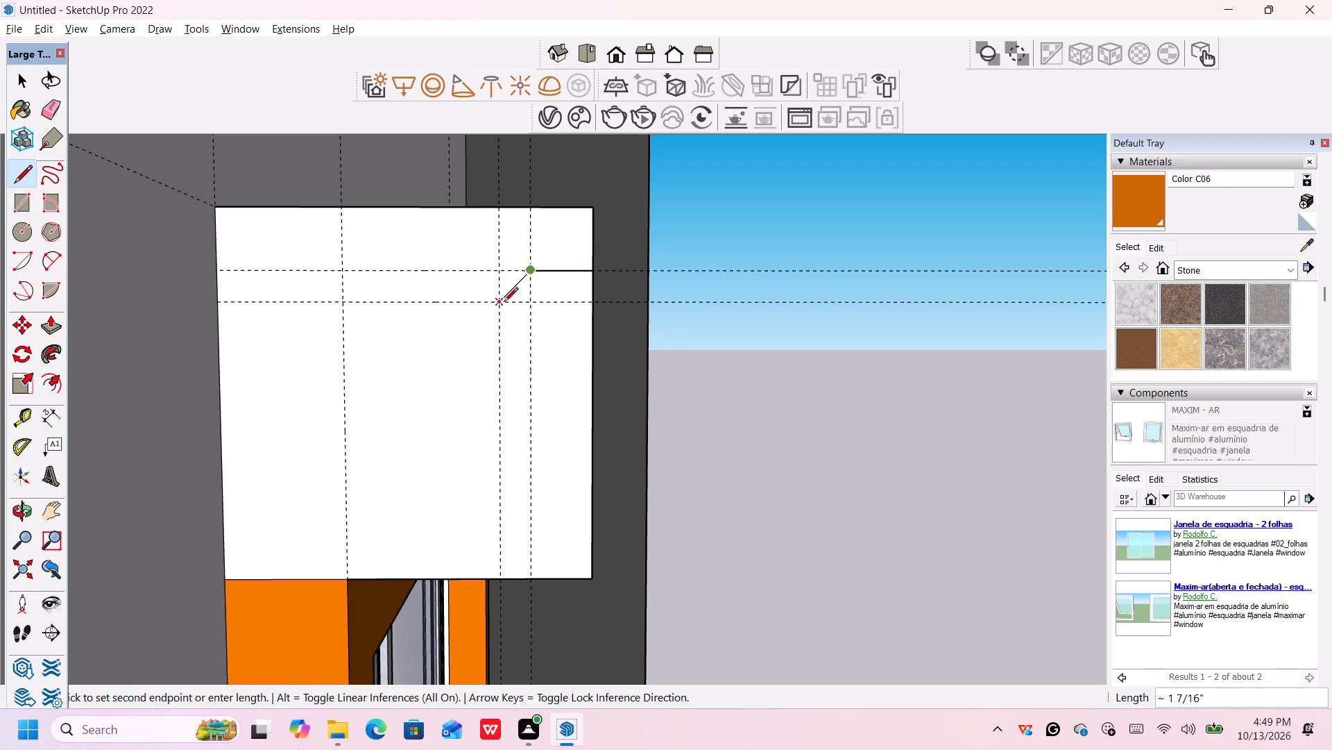
{"action": "left_click", "coordinate": [498, 302]}
{"action": "key", "text": "space"}
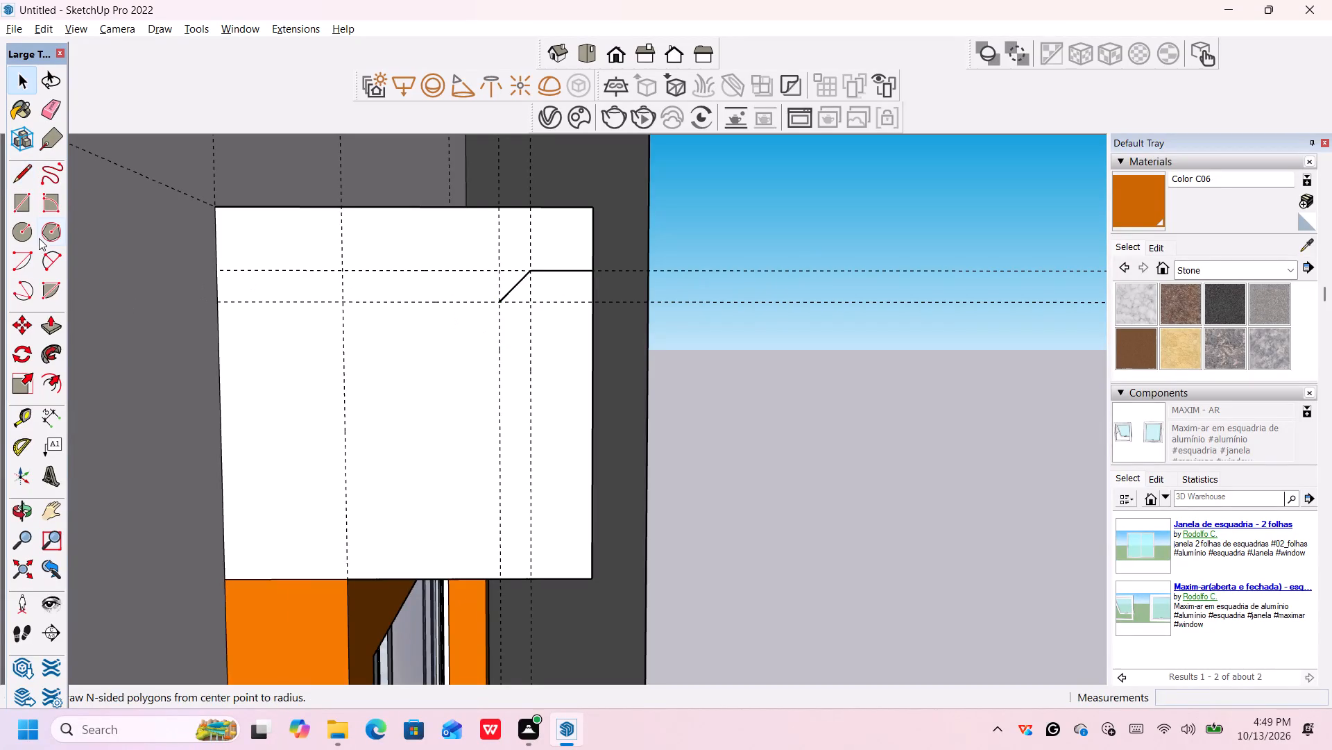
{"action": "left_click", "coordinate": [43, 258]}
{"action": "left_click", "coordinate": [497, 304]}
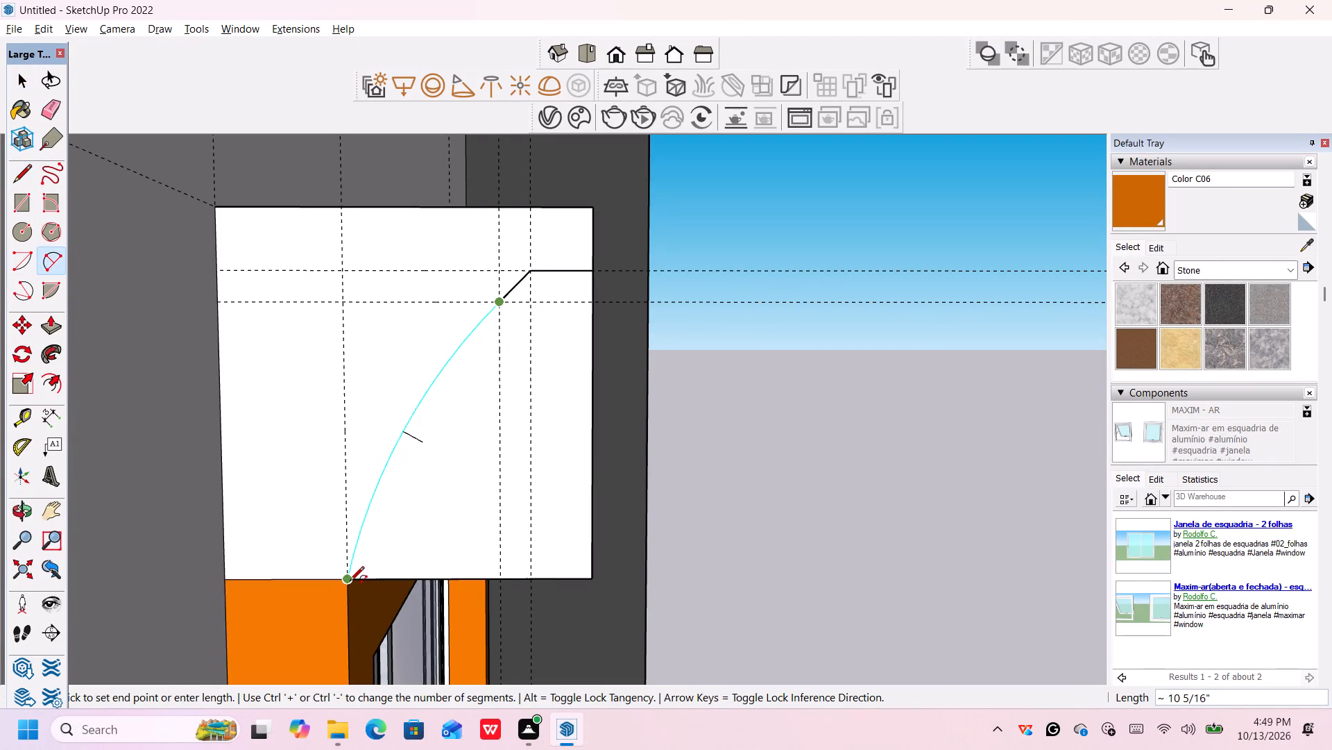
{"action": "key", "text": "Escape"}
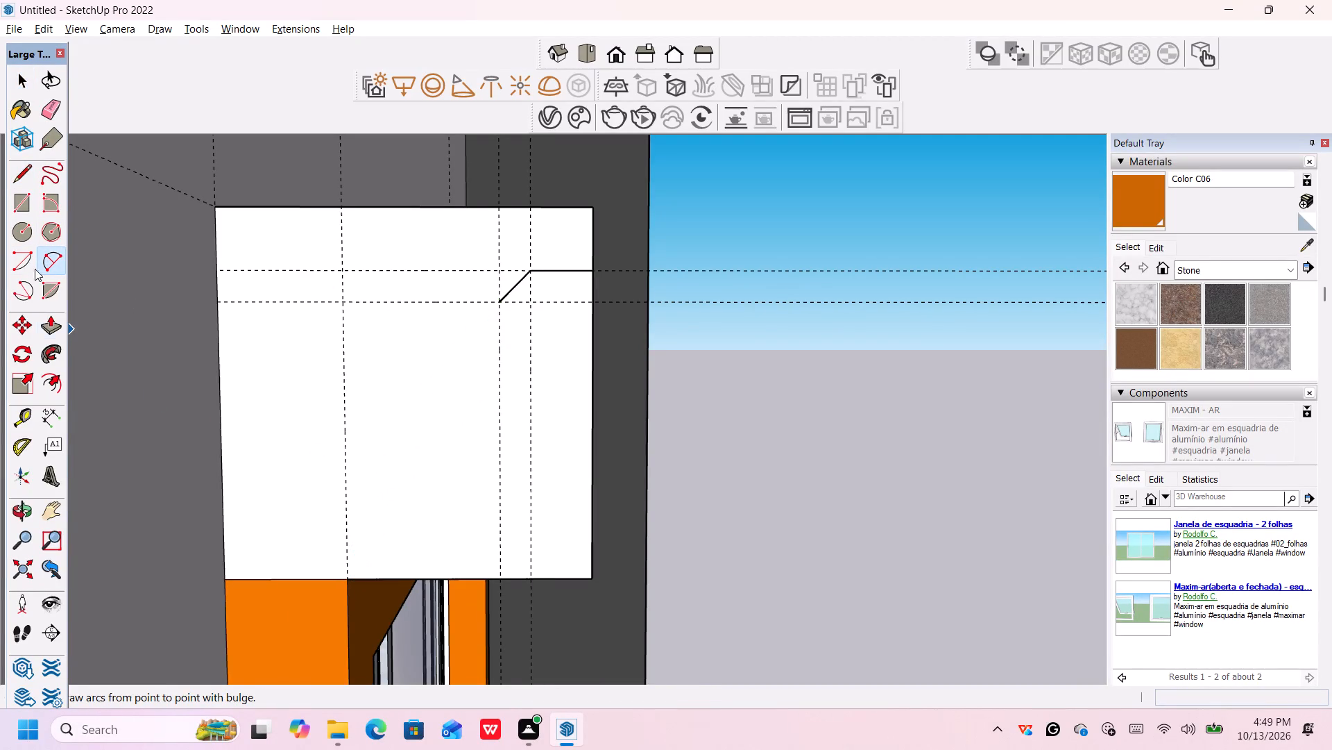
Draw an arc with about 1 1/2" outward bulge from the bottom edge at the 4" guide to the diagonal line's lower end.
{"action": "left_click", "coordinate": [43, 262]}
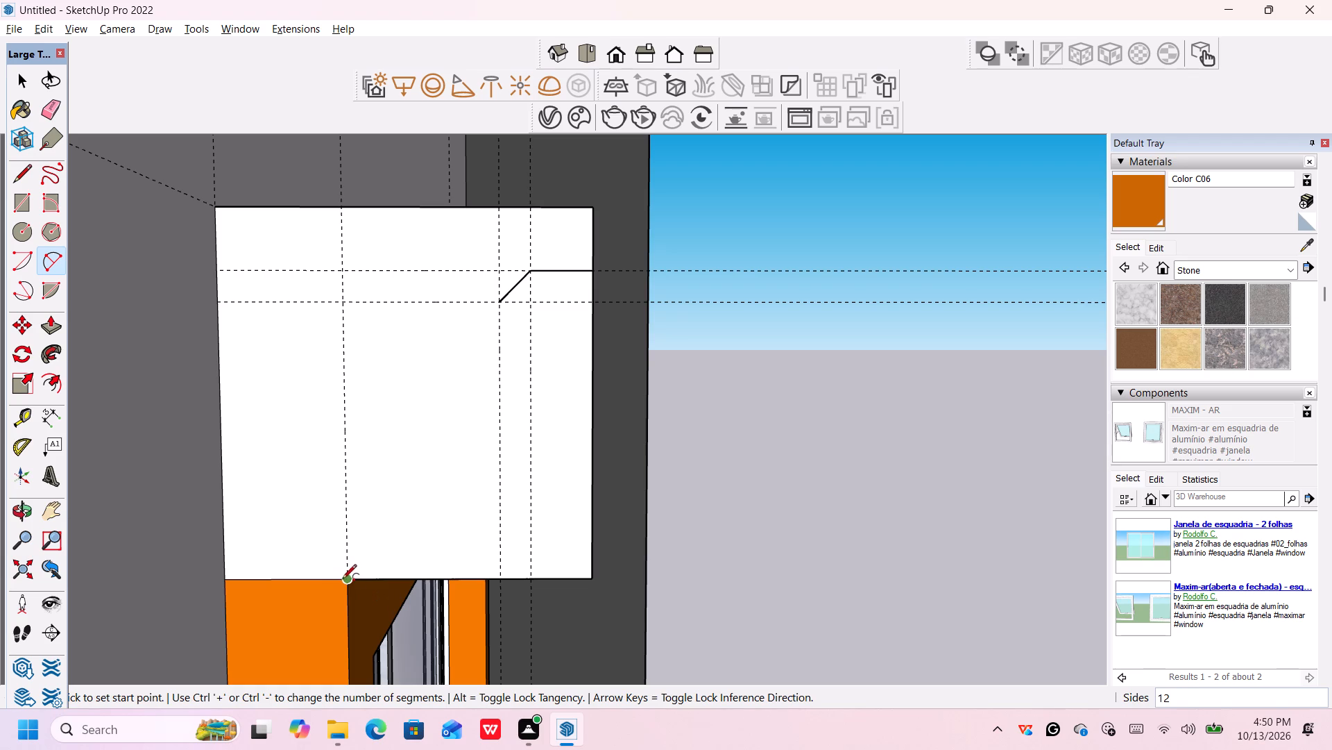
{"action": "left_click", "coordinate": [345, 581]}
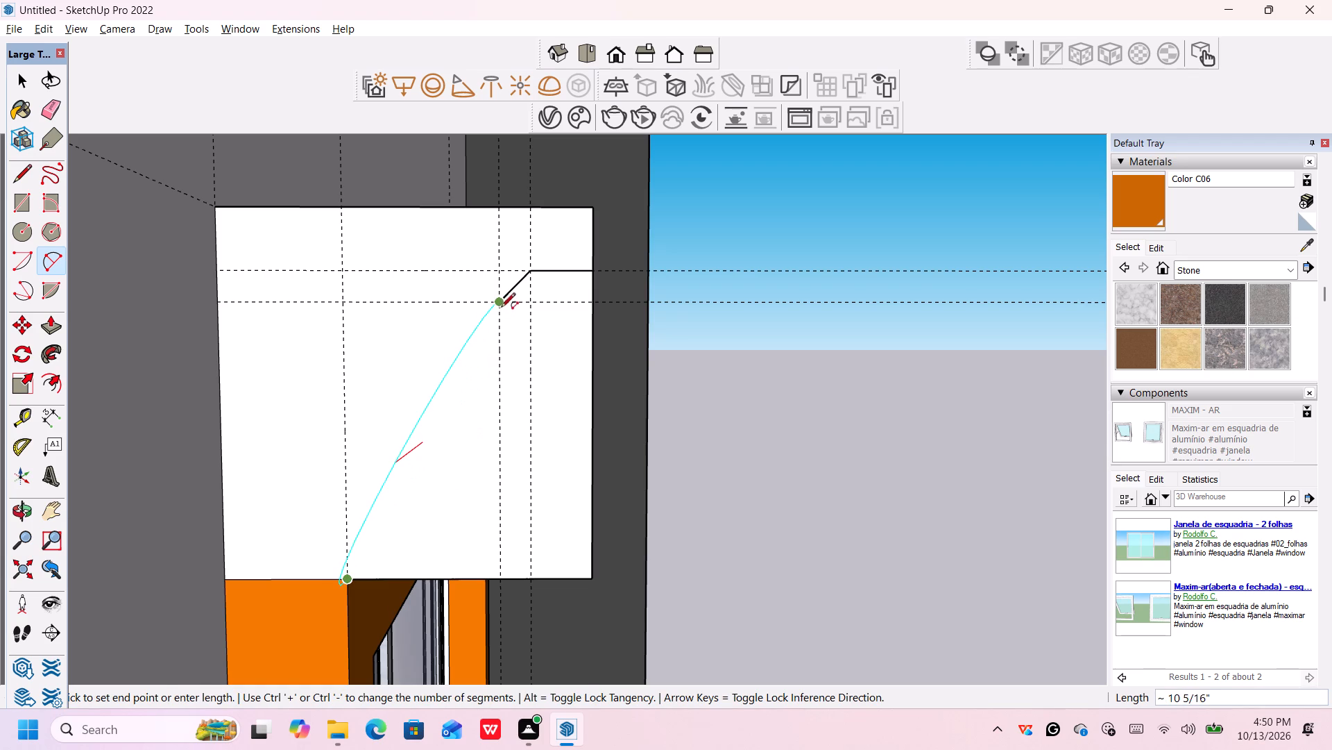
{"action": "left_click", "coordinate": [502, 306]}
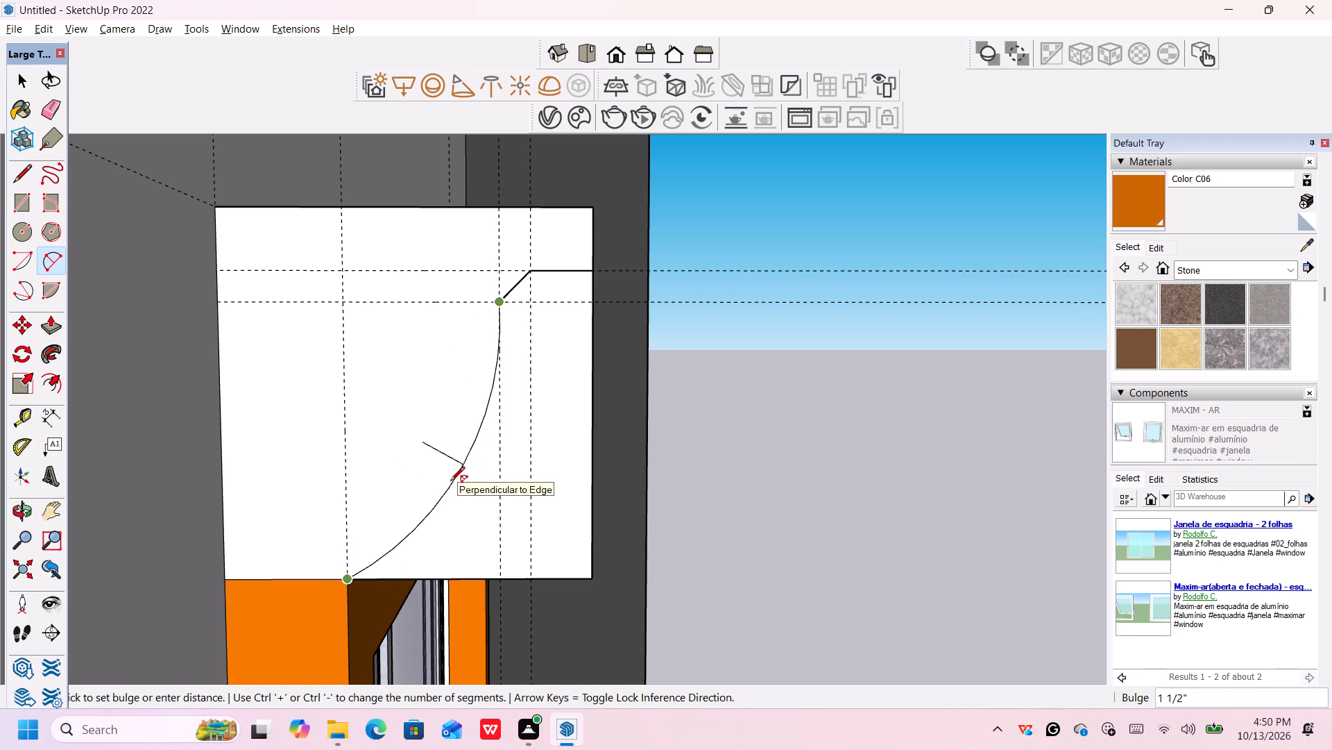
{"action": "left_click", "coordinate": [450, 482]}
Examine the block and its end-face profile from further out, together with the window surround and facade.
{"action": "scroll", "coordinate": [665, 434], "scroll_direction": "down", "scroll_amount": 4}
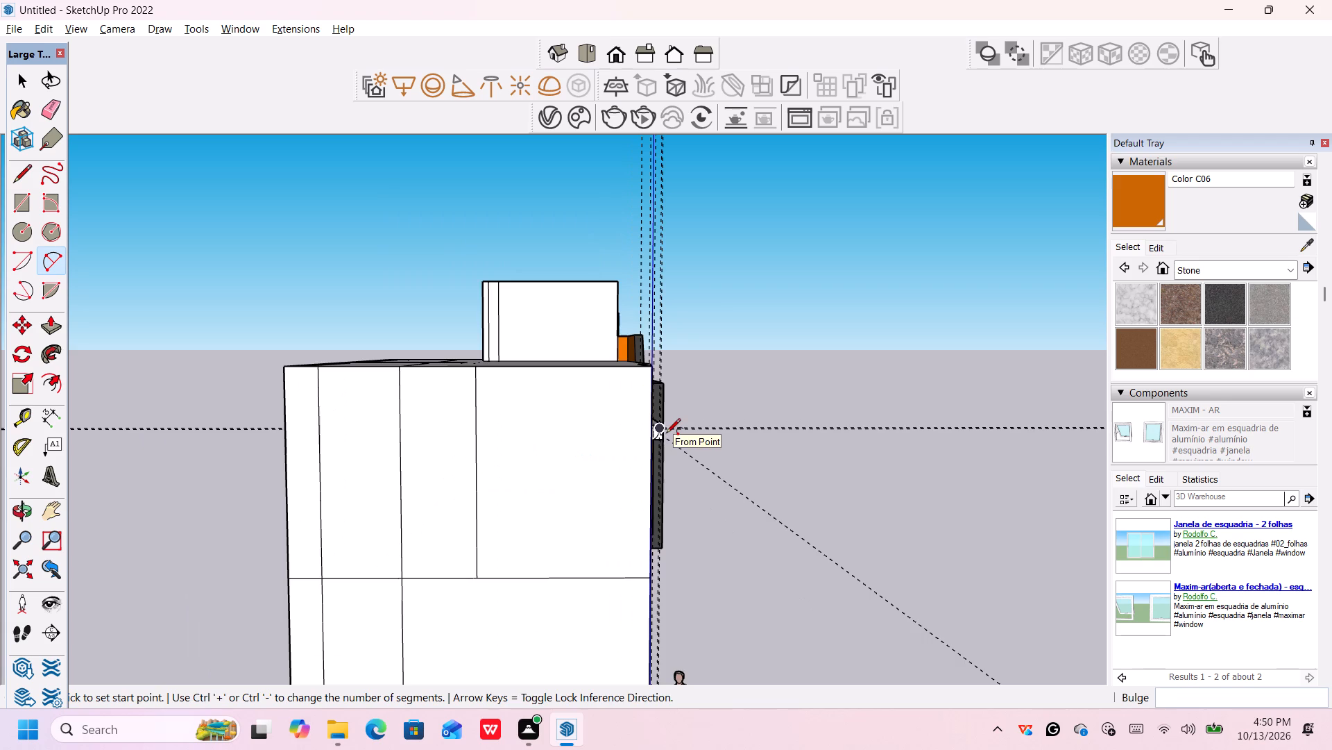
{"action": "scroll", "coordinate": [668, 451], "scroll_direction": "down", "scroll_amount": 2}
{"action": "scroll", "coordinate": [728, 503], "scroll_direction": "up", "scroll_amount": 4}
{"action": "scroll", "coordinate": [606, 481], "scroll_direction": "up", "scroll_amount": 2}
{"action": "scroll", "coordinate": [601, 459], "scroll_direction": "down", "scroll_amount": 1}
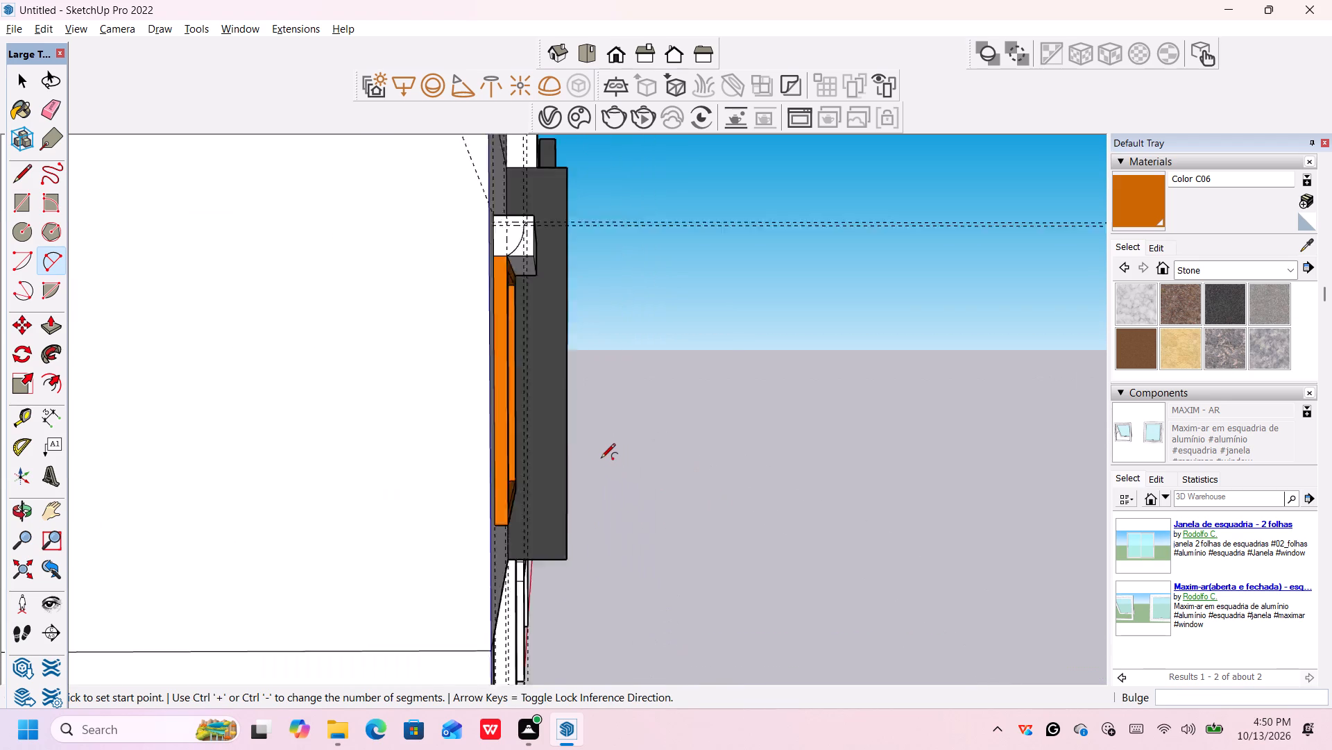
{"action": "scroll", "coordinate": [601, 459], "scroll_direction": "down", "scroll_amount": 1}
{"action": "scroll", "coordinate": [601, 459], "scroll_direction": "up", "scroll_amount": 1}
{"action": "middle_click_drag", "start_coordinate": [583, 394], "coordinate": [580, 449]}
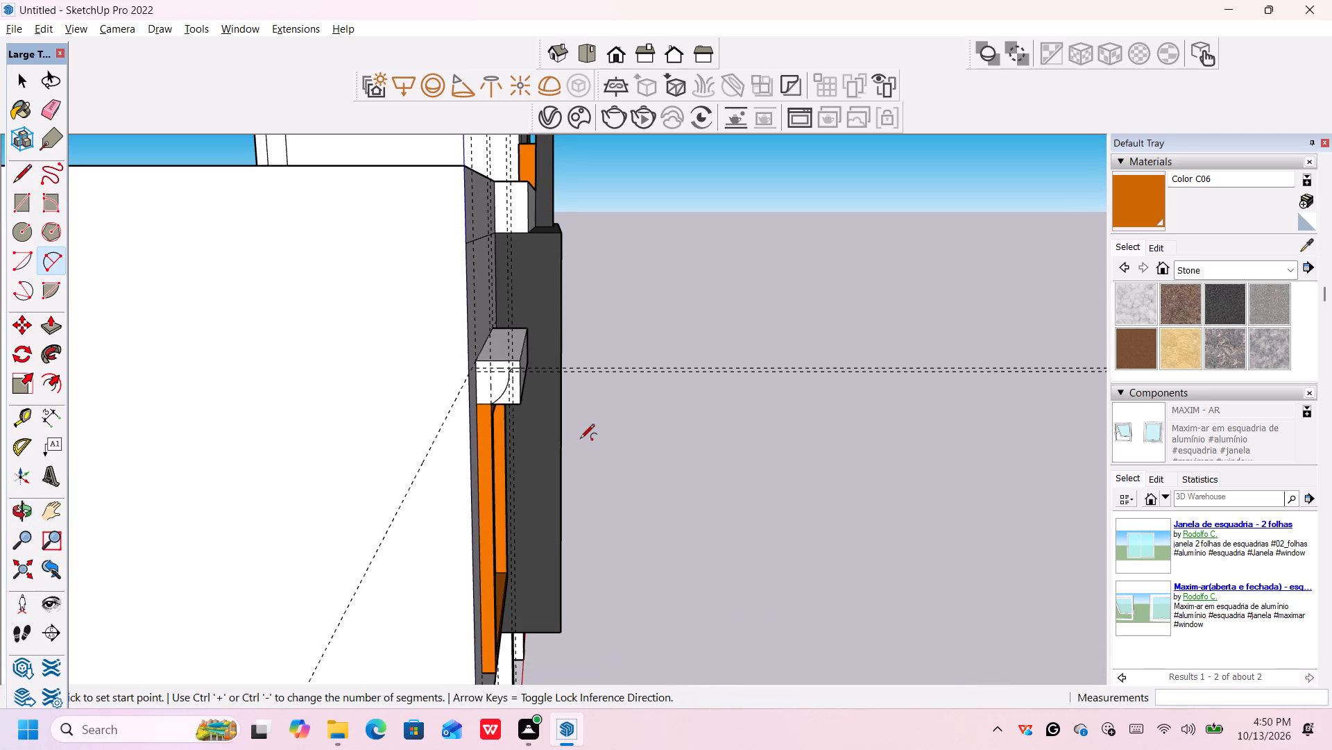
Push the end-face area outside the curved profile 5' 8" through the block's full length, cutting it away to leave a moulded cornice.
{"action": "scroll", "coordinate": [580, 440], "scroll_direction": "up", "scroll_amount": 1}
{"action": "middle_click_drag", "start_coordinate": [517, 468], "coordinate": [520, 458]}
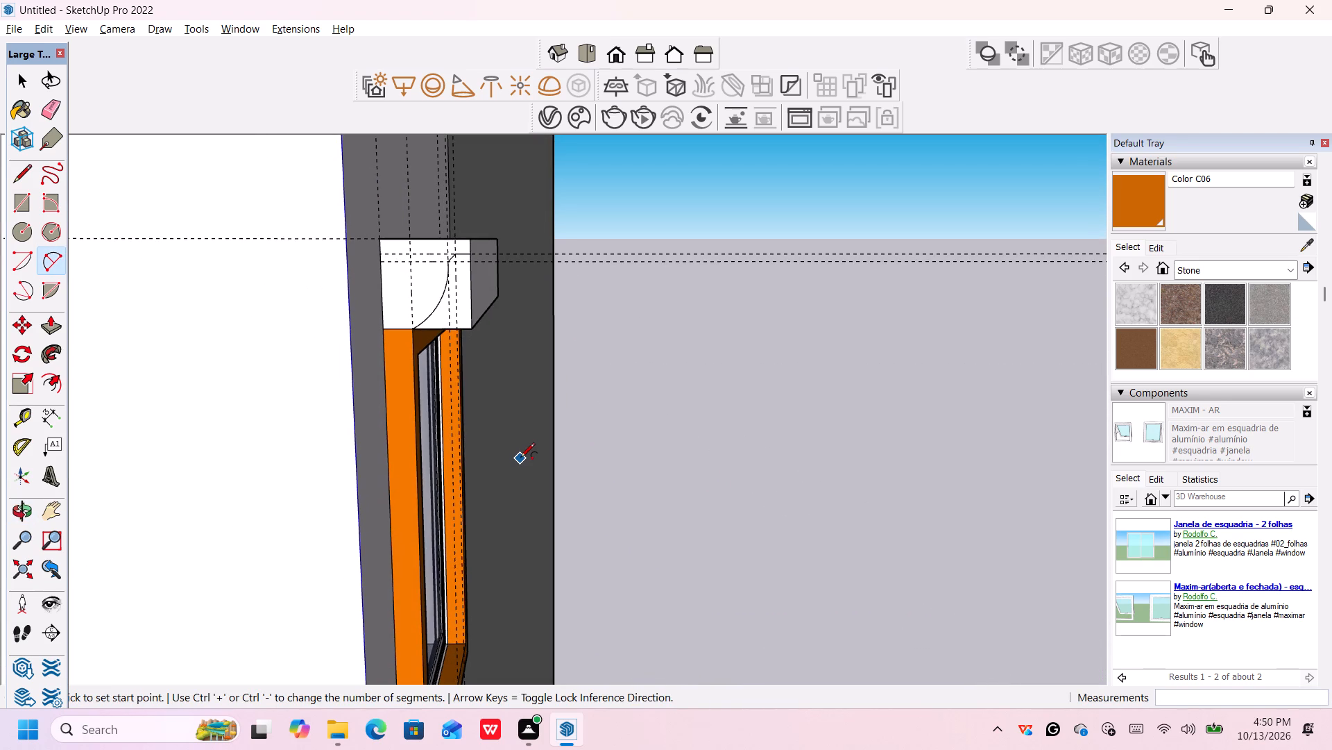
{"action": "key", "text": "space"}
{"action": "scroll", "coordinate": [441, 351], "scroll_direction": "up", "scroll_amount": 6}
{"action": "scroll", "coordinate": [443, 353], "scroll_direction": "down", "scroll_amount": 2}
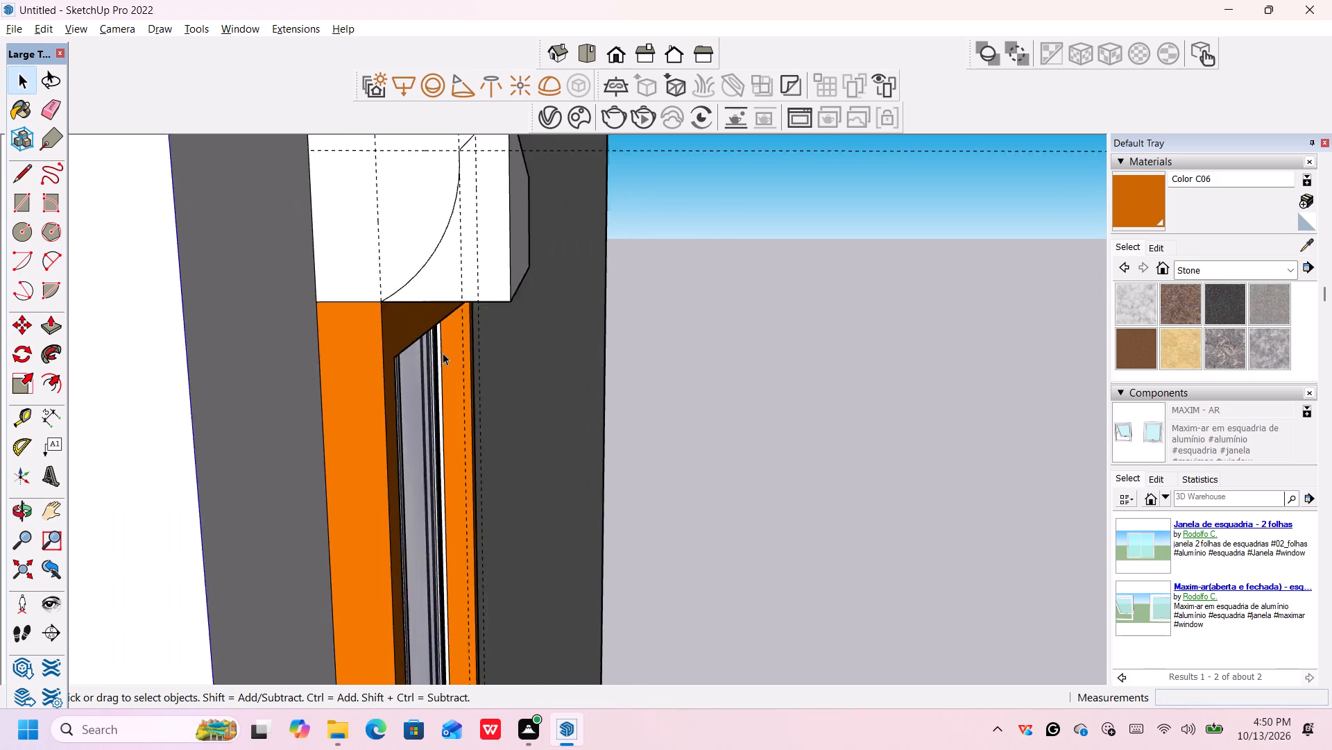
{"action": "scroll", "coordinate": [443, 353], "scroll_direction": "down", "scroll_amount": 1}
{"action": "middle_click_drag", "start_coordinate": [461, 310], "coordinate": [454, 333]}
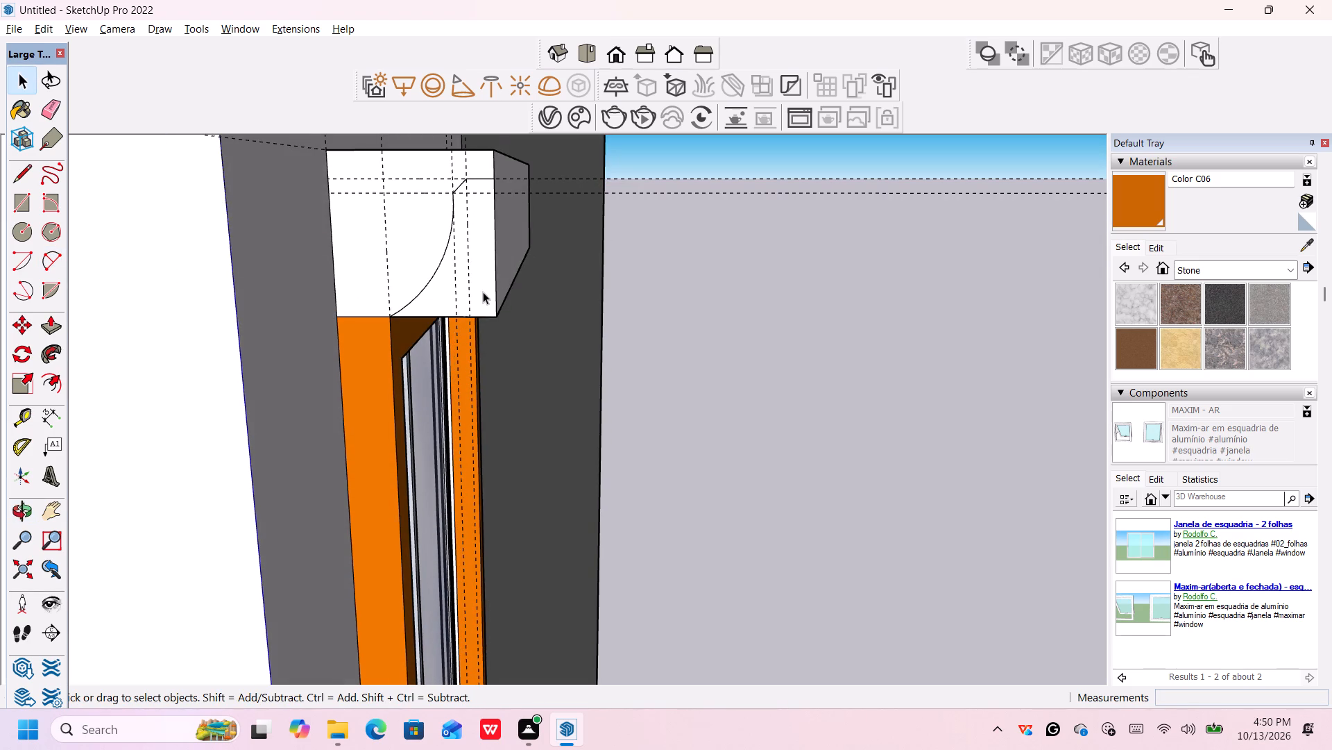
{"action": "key", "text": "p"}
{"action": "left_click", "coordinate": [477, 285]}
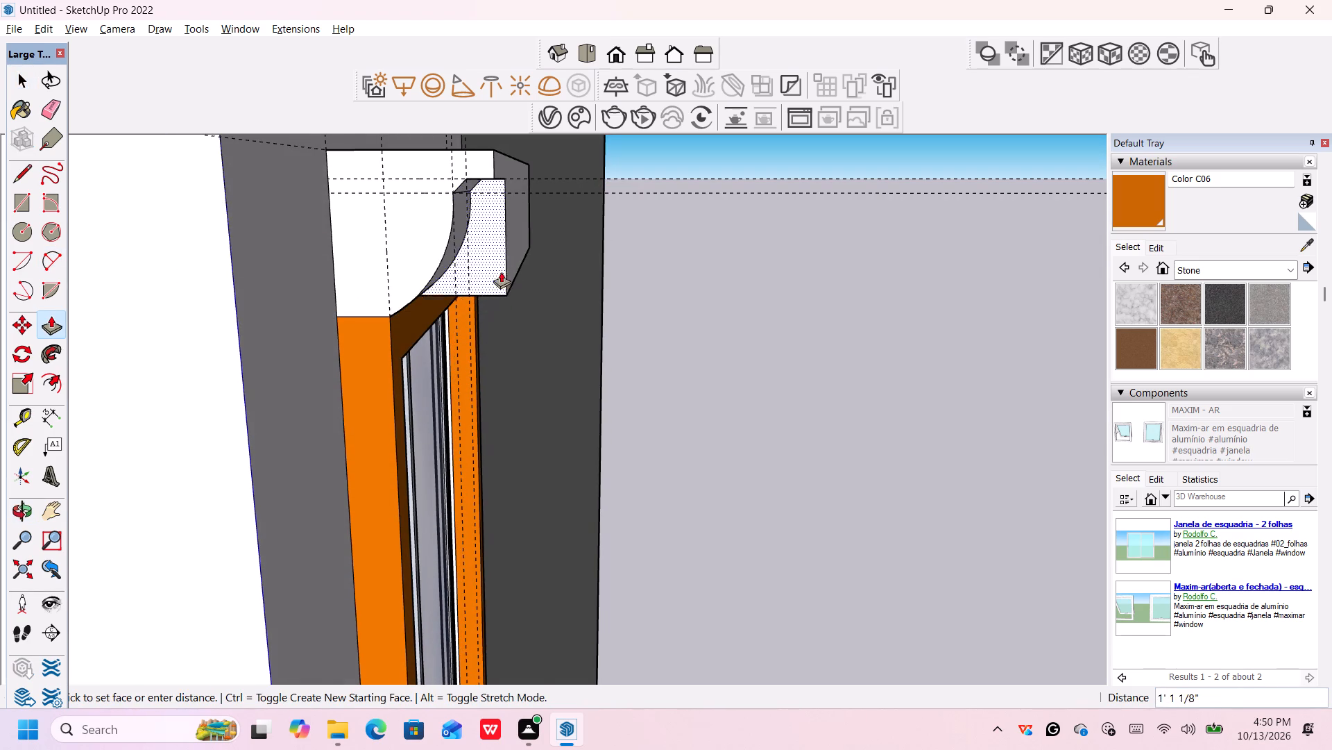
{"action": "scroll", "coordinate": [523, 259], "scroll_direction": "down", "scroll_amount": 3}
{"action": "middle_click_drag", "start_coordinate": [518, 259], "coordinate": [461, 251]}
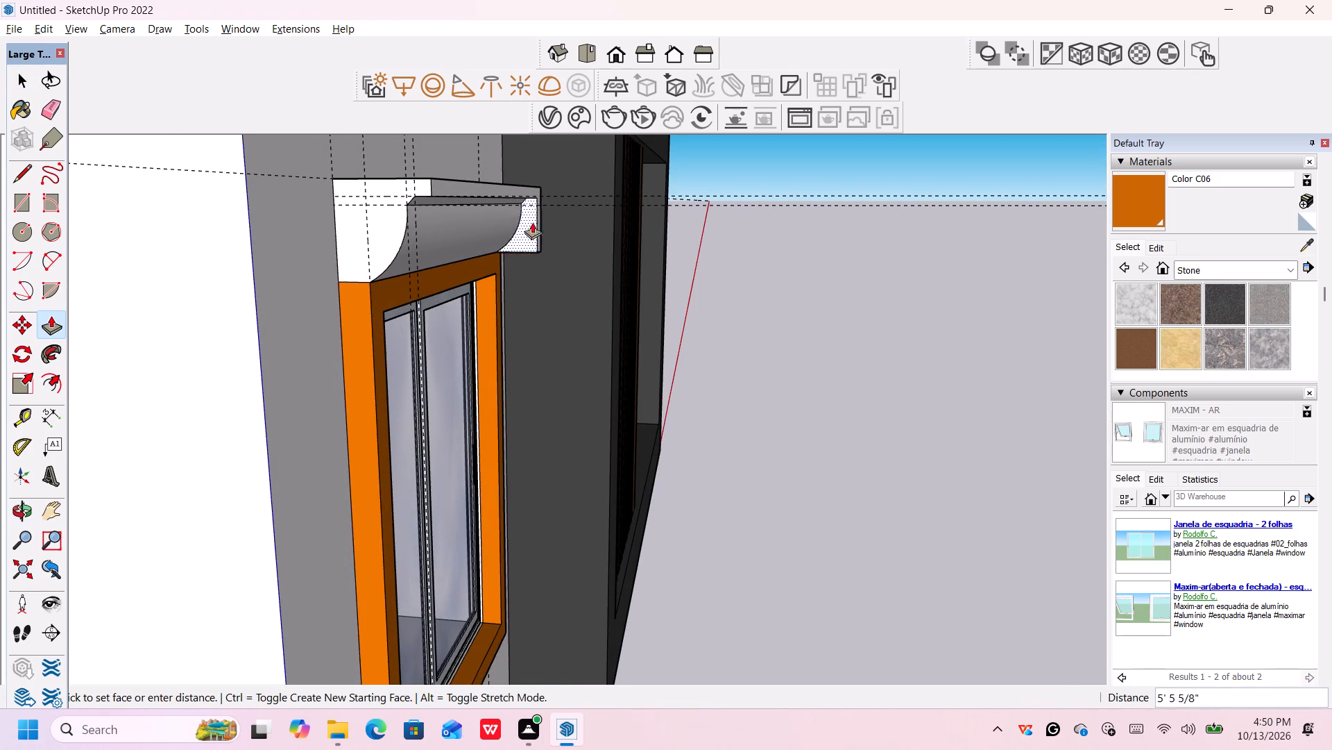
{"action": "scroll", "coordinate": [545, 222], "scroll_direction": "up", "scroll_amount": 5}
{"action": "left_click", "coordinate": [529, 224]}
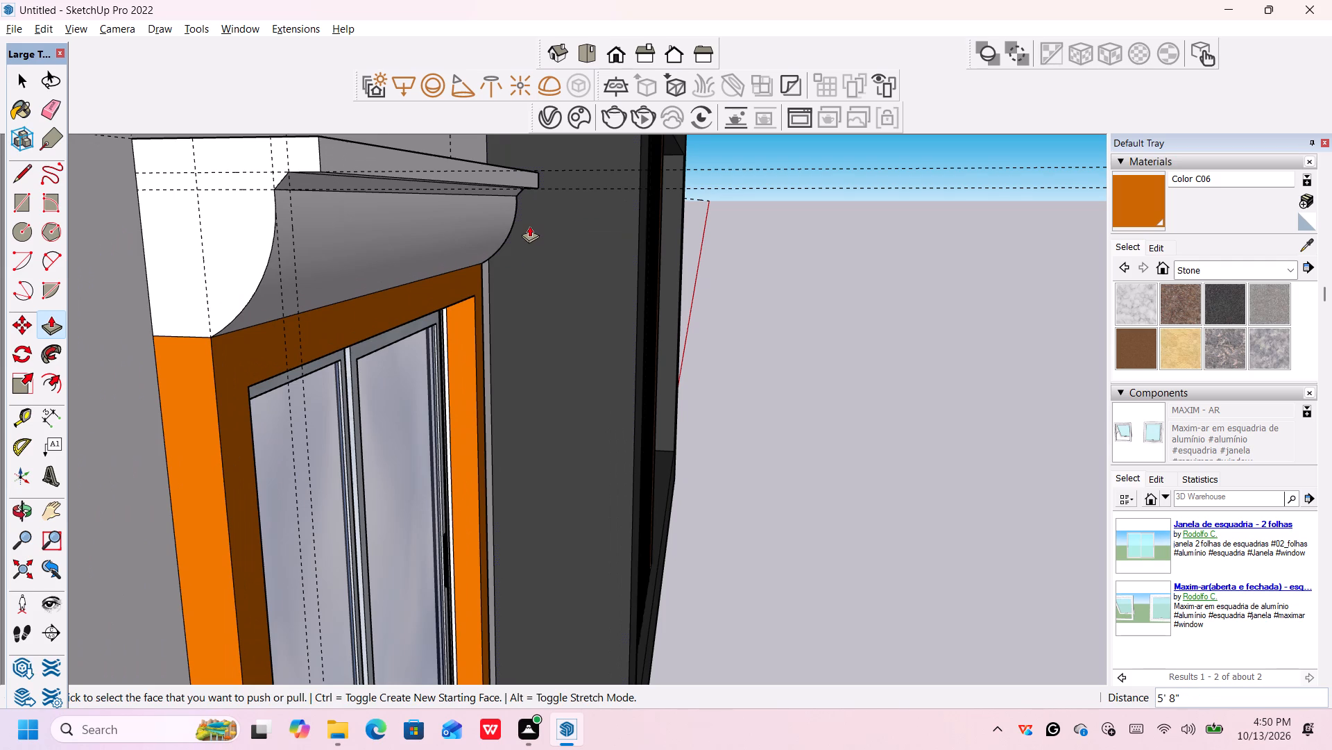
{"action": "key", "text": "space"}
Delete the construction guides around the cornice and below the house.
{"action": "scroll", "coordinate": [617, 215], "scroll_direction": "down", "scroll_amount": 7}
{"action": "scroll", "coordinate": [787, 245], "scroll_direction": "down", "scroll_amount": 4}
{"action": "scroll", "coordinate": [810, 271], "scroll_direction": "up", "scroll_amount": 2}
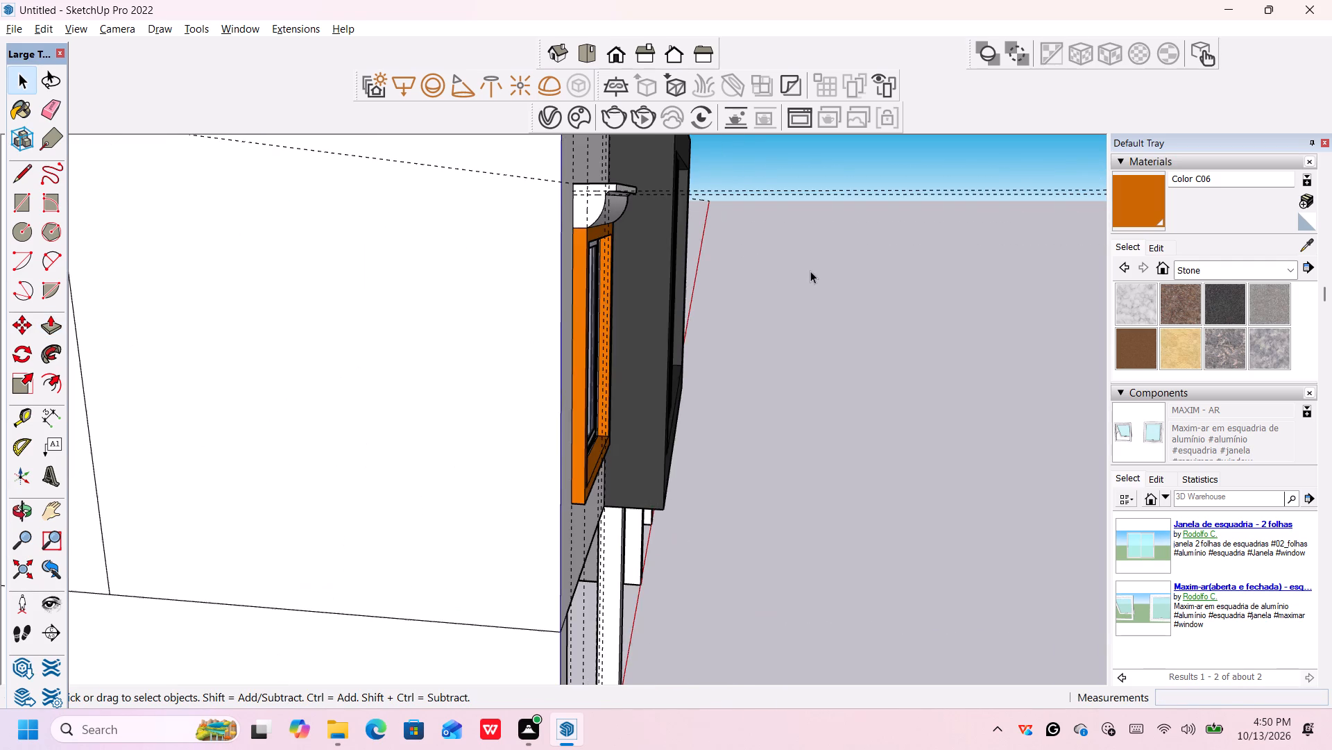
{"action": "scroll", "coordinate": [849, 231], "scroll_direction": "down", "scroll_amount": 3}
{"action": "left_click_drag", "start_coordinate": [923, 182], "coordinate": [888, 326]}
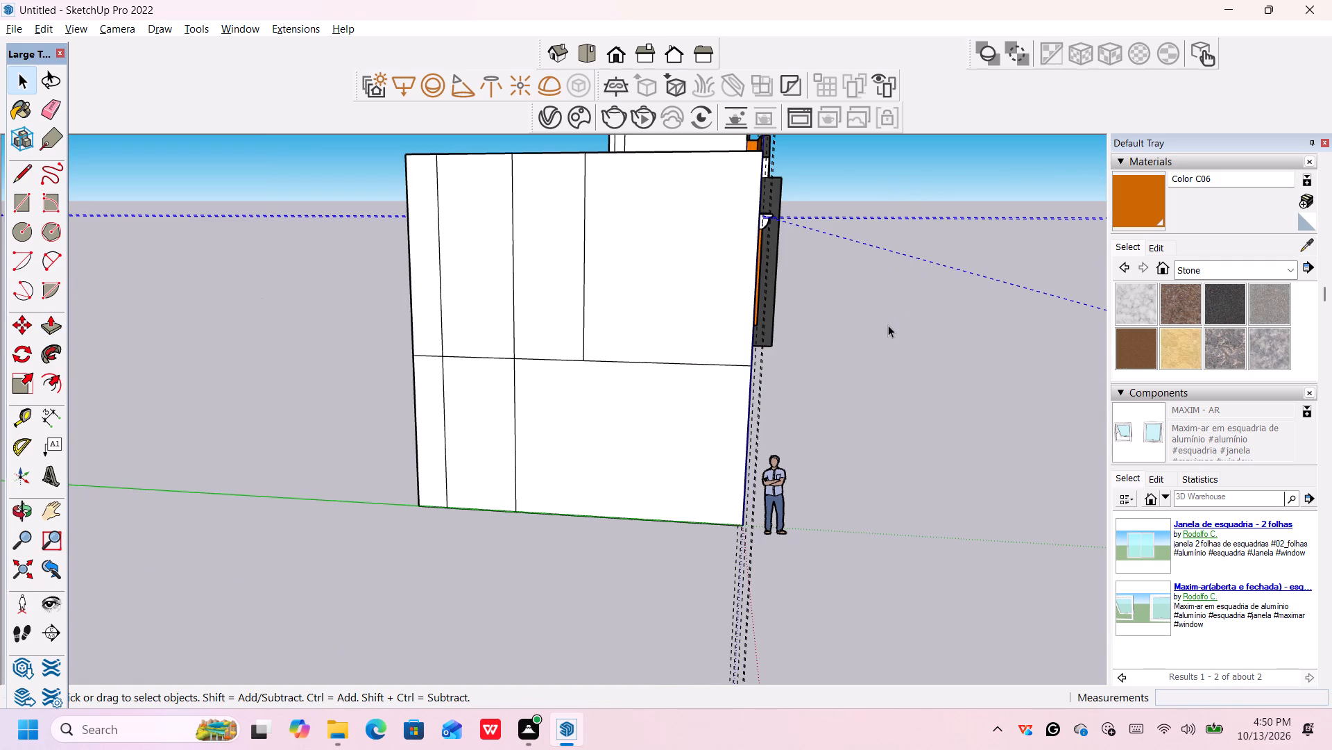
{"action": "key", "text": "Delete"}
{"action": "left_click_drag", "start_coordinate": [776, 599], "coordinate": [685, 651]}
{"action": "key", "text": "Delete"}
Examine the cornice above the orange window surround from the front of the facade.
{"action": "middle_click_drag", "start_coordinate": [835, 439], "coordinate": [821, 442]}
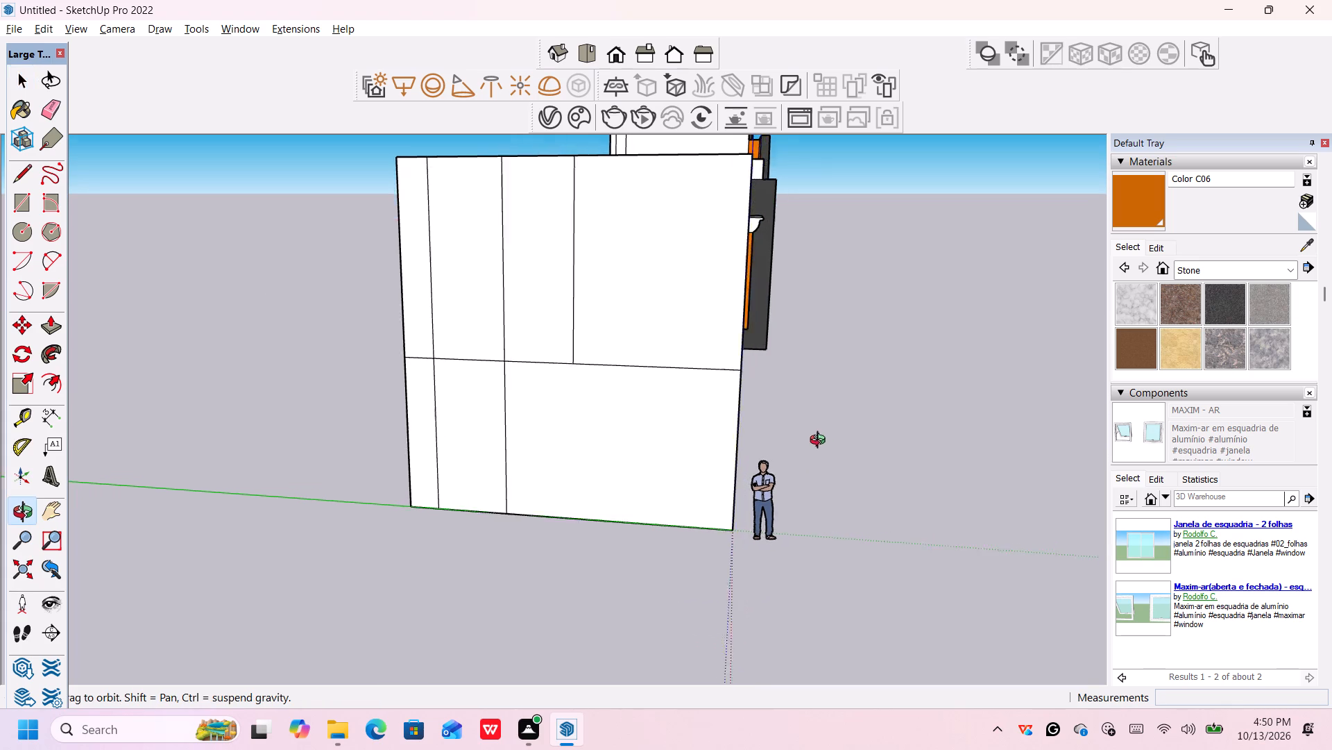
{"action": "middle_click_drag", "start_coordinate": [821, 442], "coordinate": [454, 489]}
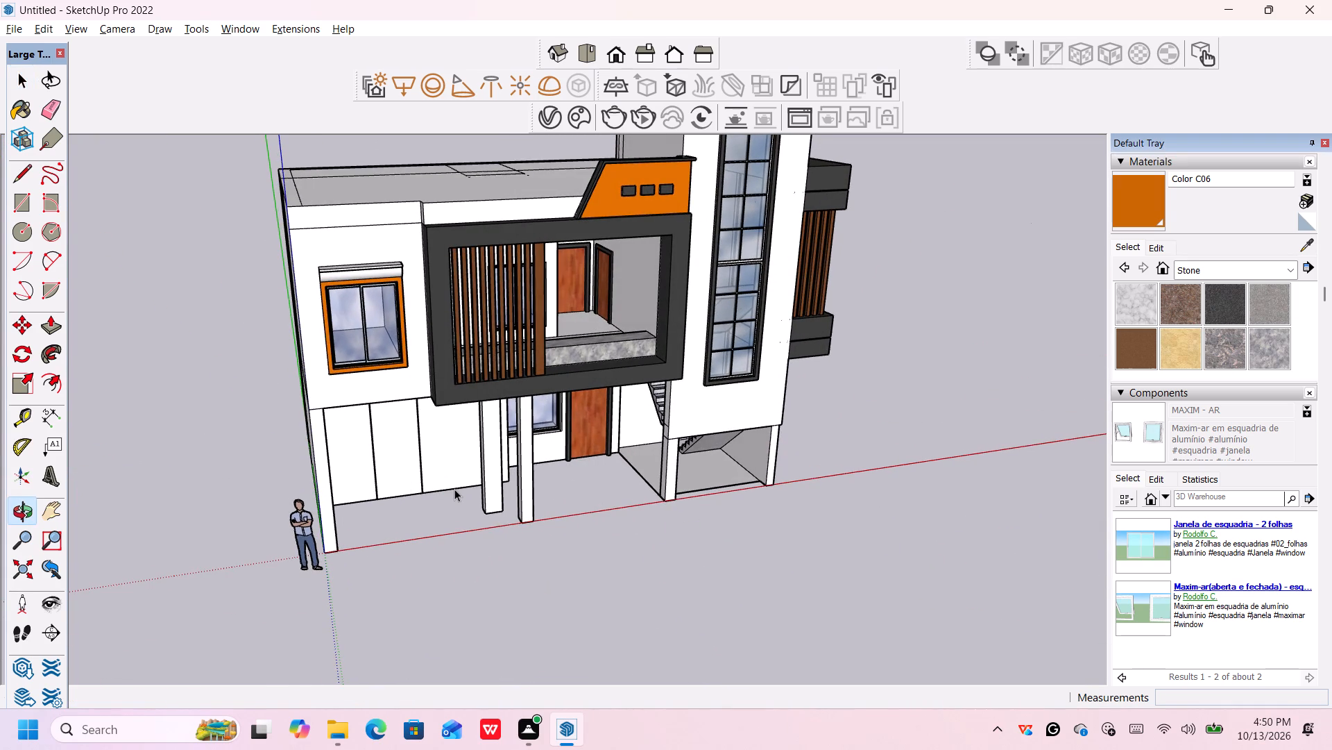
{"action": "scroll", "coordinate": [325, 277], "scroll_direction": "up", "scroll_amount": 5}
{"action": "middle_click_drag", "start_coordinate": [330, 268], "coordinate": [323, 268]}
{"action": "scroll", "coordinate": [330, 268], "scroll_direction": "up", "scroll_amount": 1}
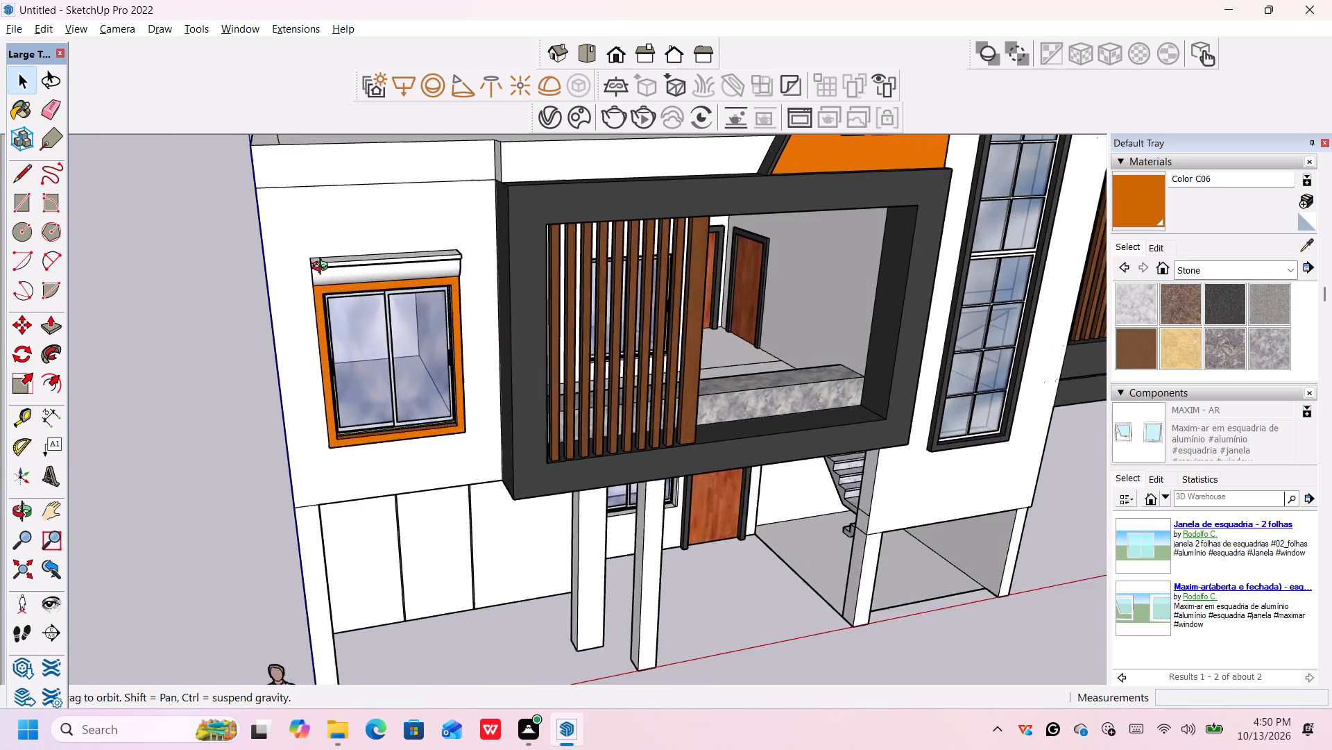
{"action": "middle_click_drag", "start_coordinate": [323, 268], "coordinate": [287, 253]}
{"action": "scroll", "coordinate": [287, 253], "scroll_direction": "up", "scroll_amount": 13}
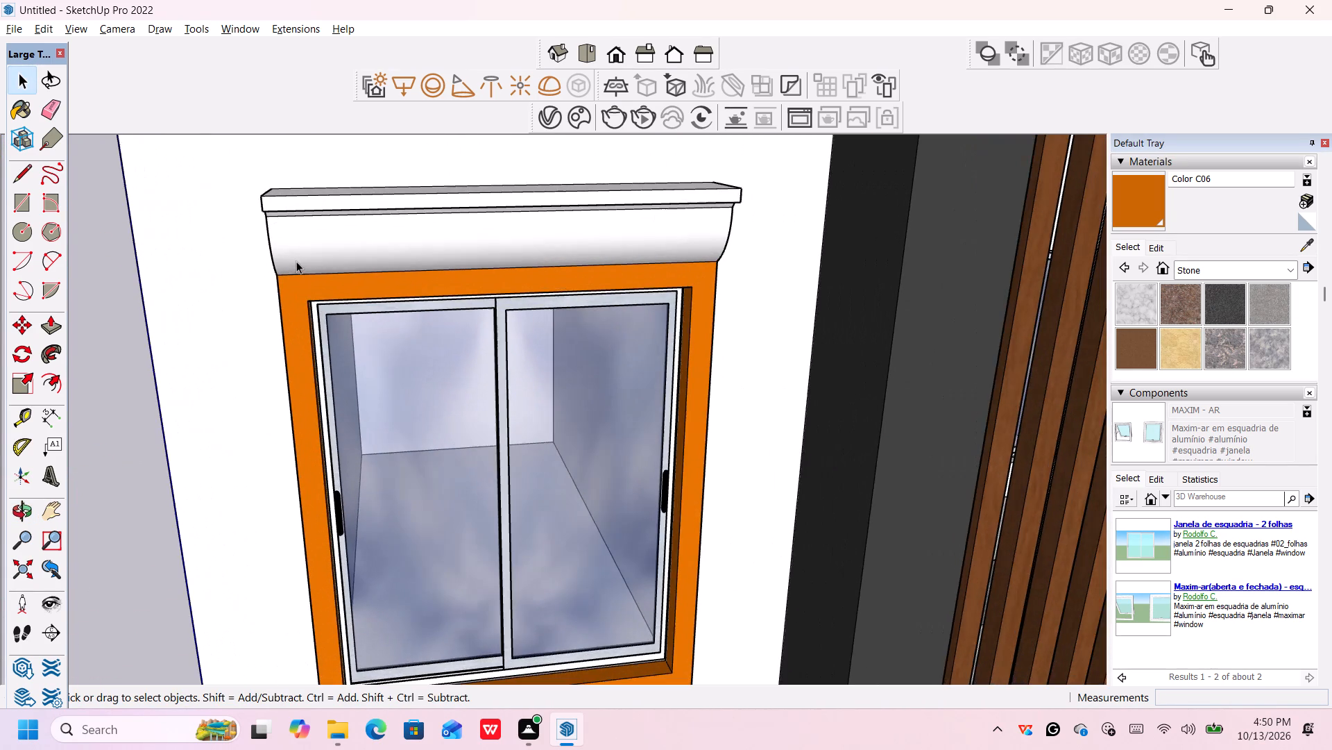
{"action": "middle_click_drag", "start_coordinate": [338, 272], "coordinate": [316, 216]}
{"action": "scroll", "coordinate": [490, 216], "scroll_direction": "down", "scroll_amount": 2}
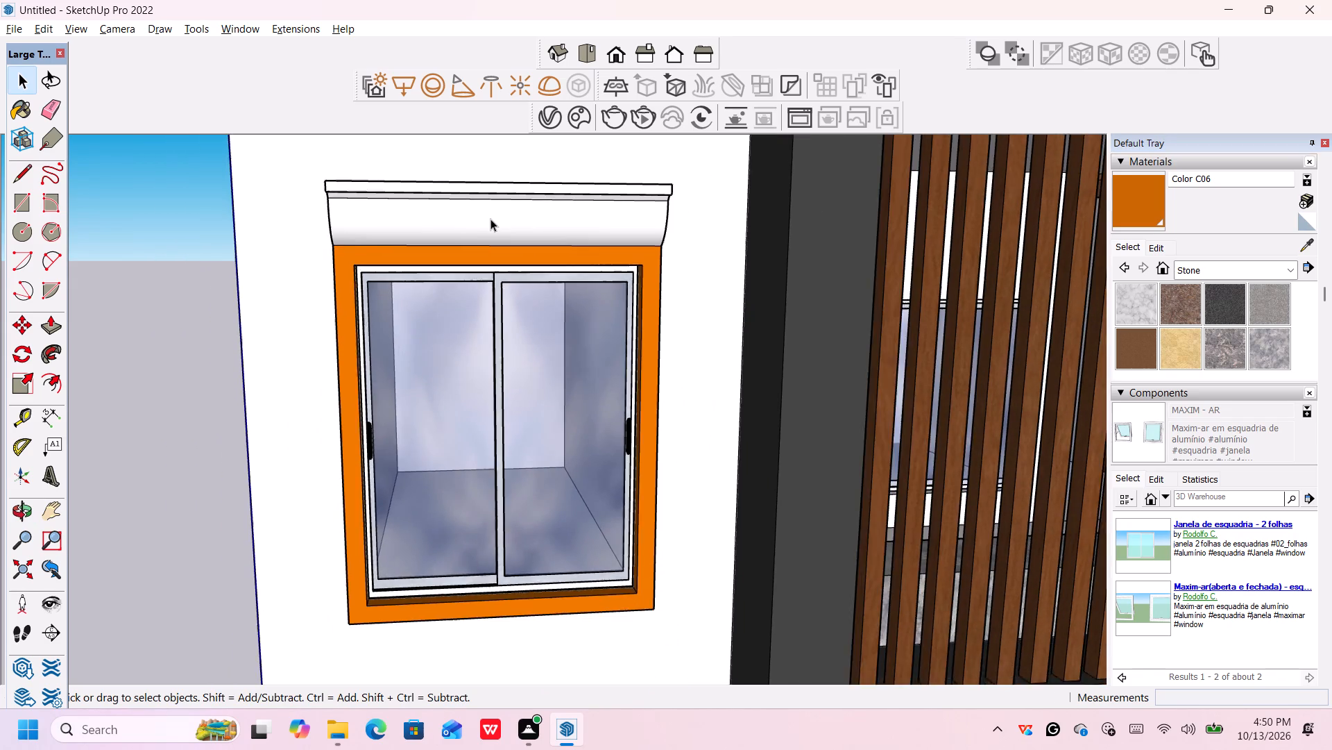
{"action": "scroll", "coordinate": [490, 219], "scroll_direction": "down", "scroll_amount": 2}
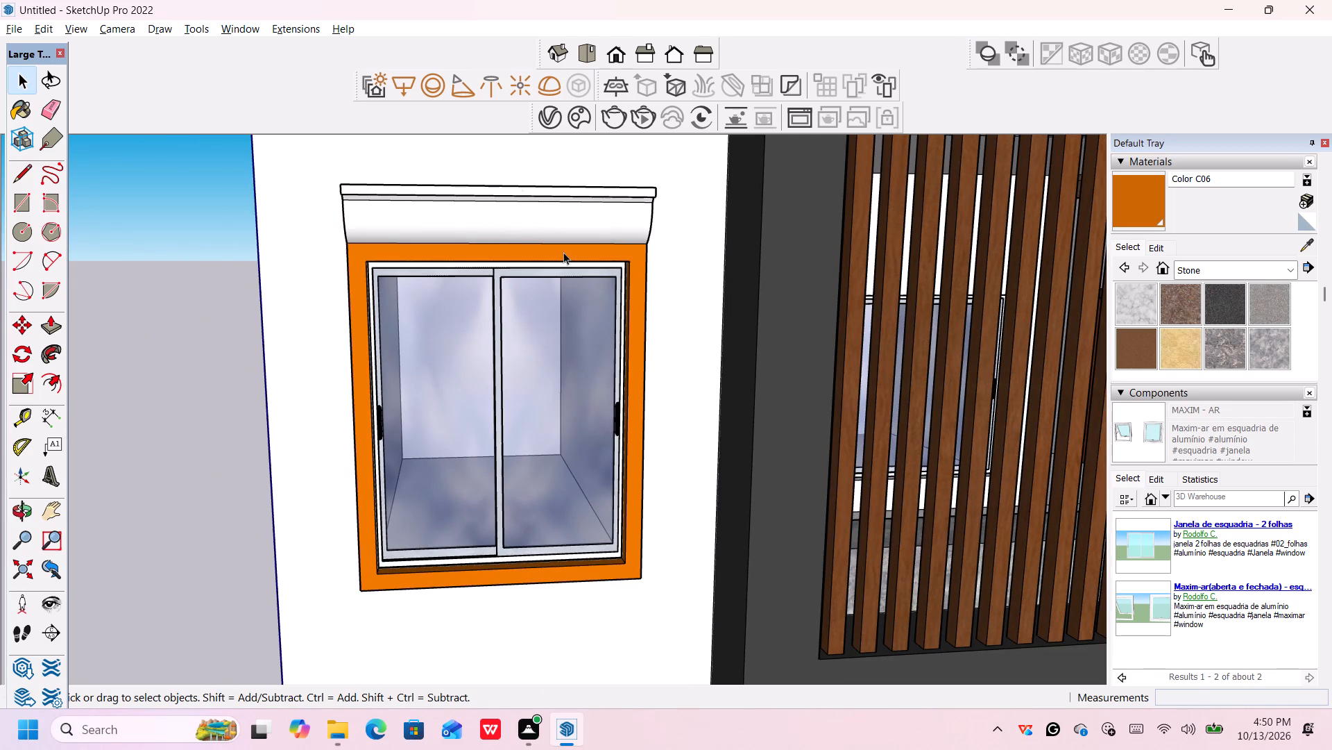
Extend the cornice's end nearest the house's outer corner 4" past the orange window surround.
{"action": "middle_click_drag", "start_coordinate": [383, 253], "coordinate": [522, 290]}
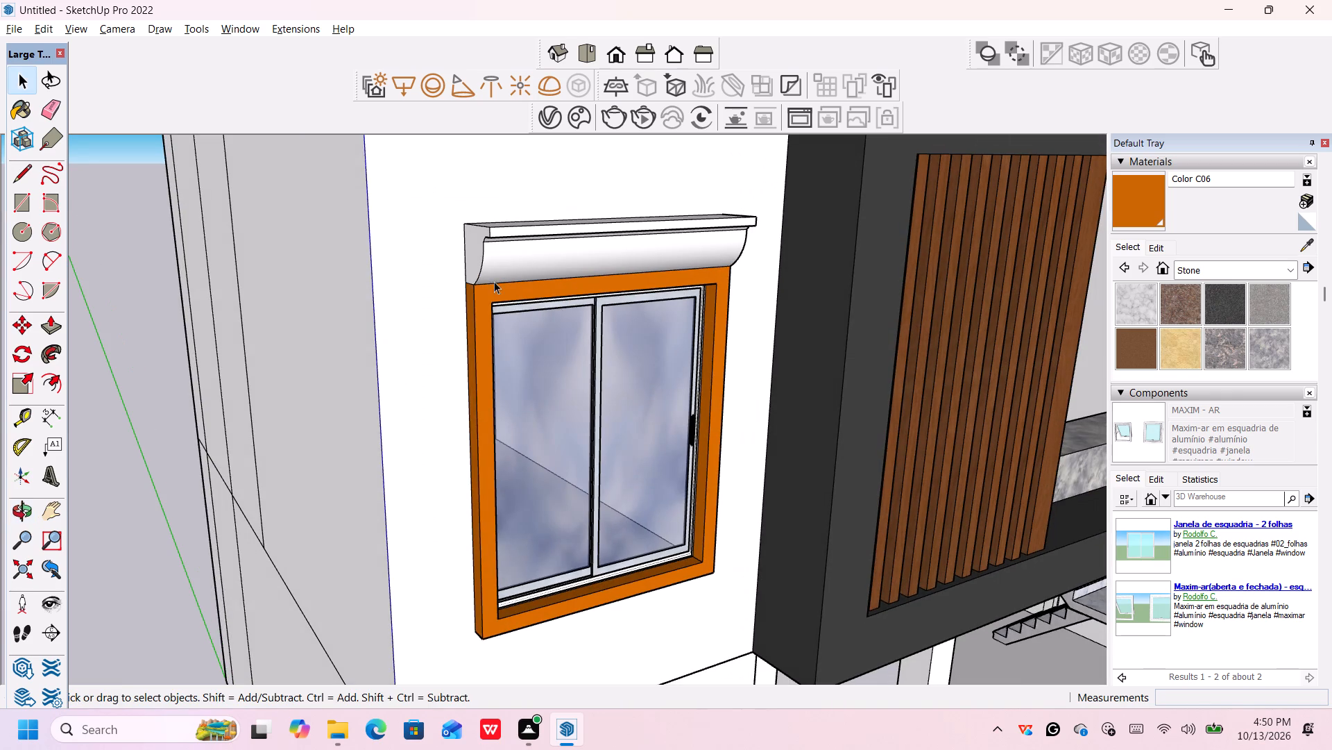
{"action": "key", "text": "p"}
{"action": "left_click", "coordinate": [470, 256]}
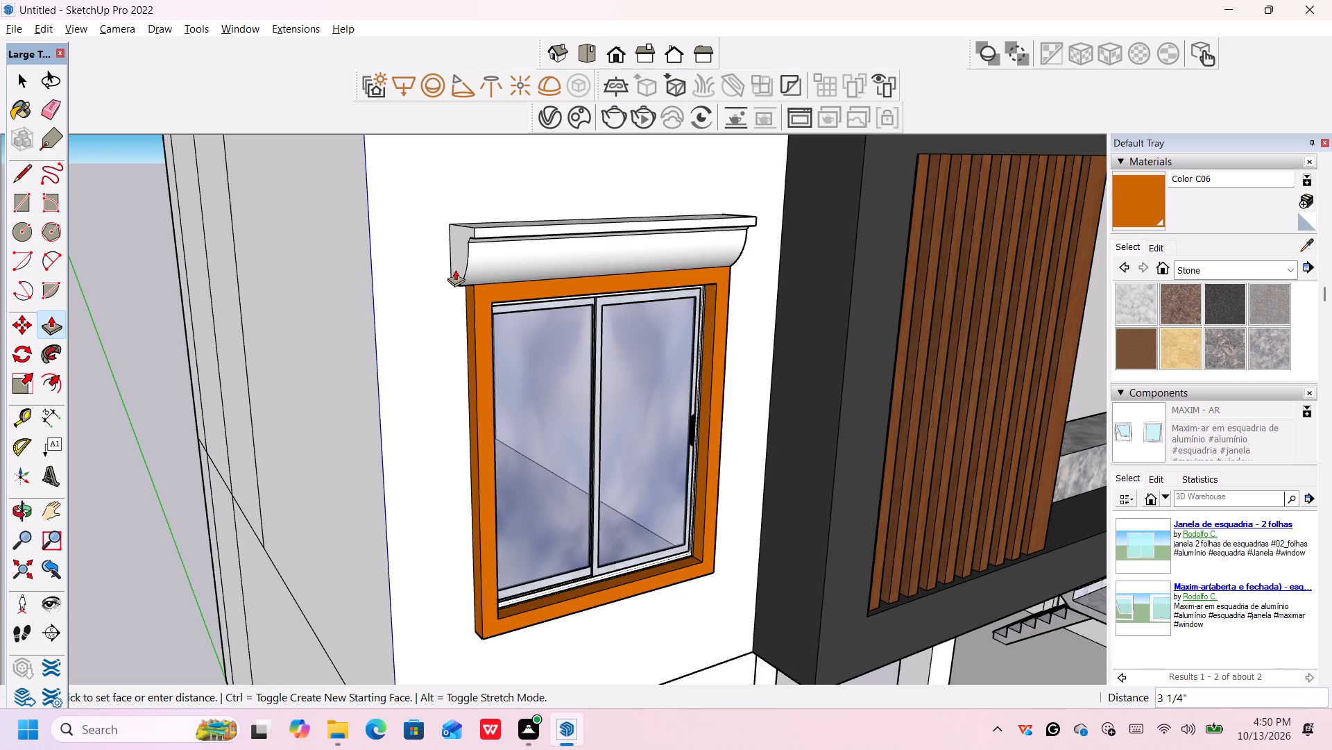
{"action": "middle_click_drag", "start_coordinate": [451, 274], "coordinate": [421, 338]}
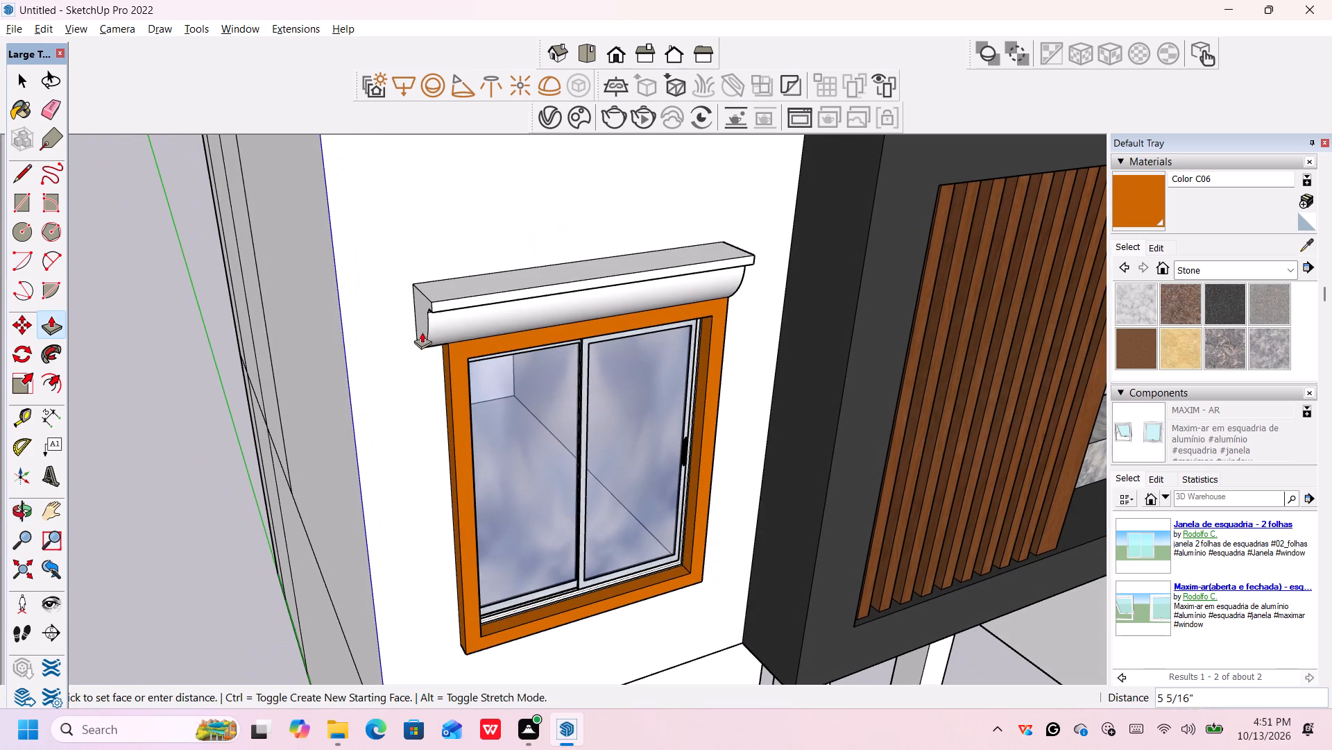
{"action": "middle_click_drag", "start_coordinate": [424, 331], "coordinate": [398, 295]}
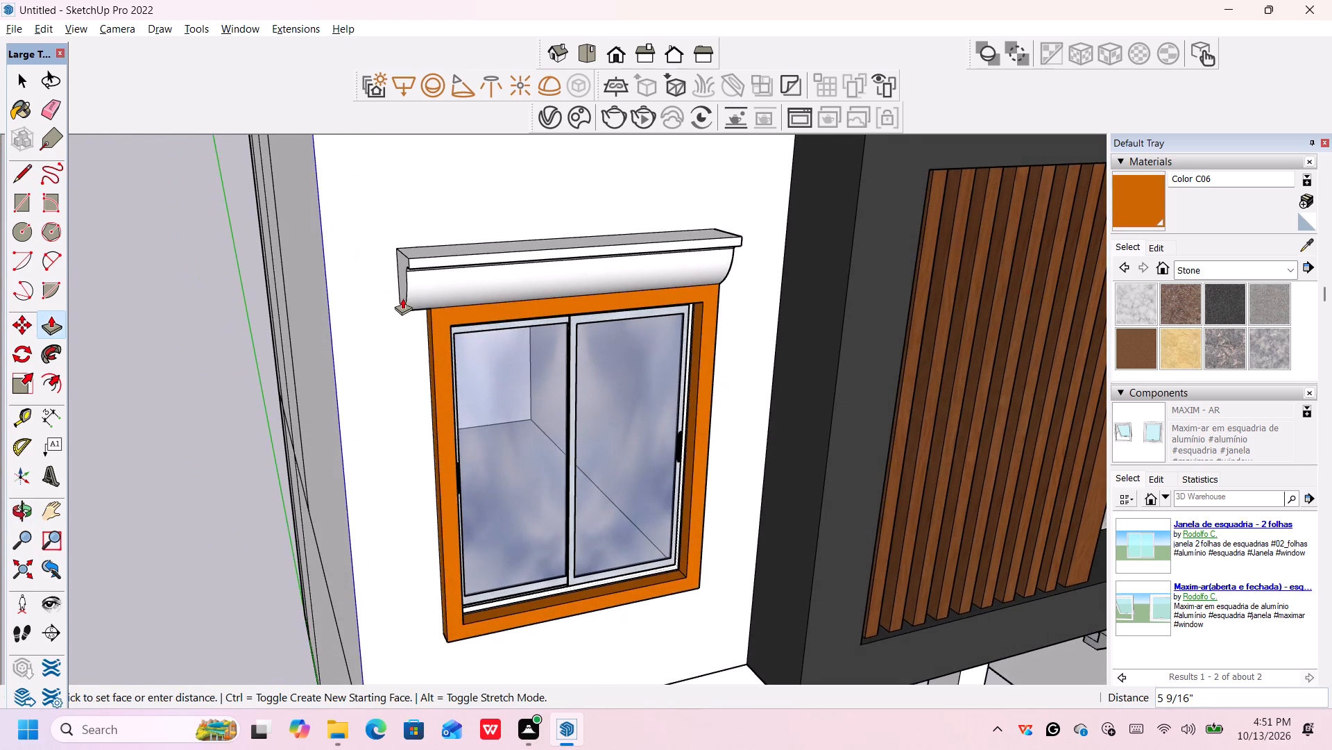
{"action": "scroll", "coordinate": [402, 299], "scroll_direction": "up", "scroll_amount": 7}
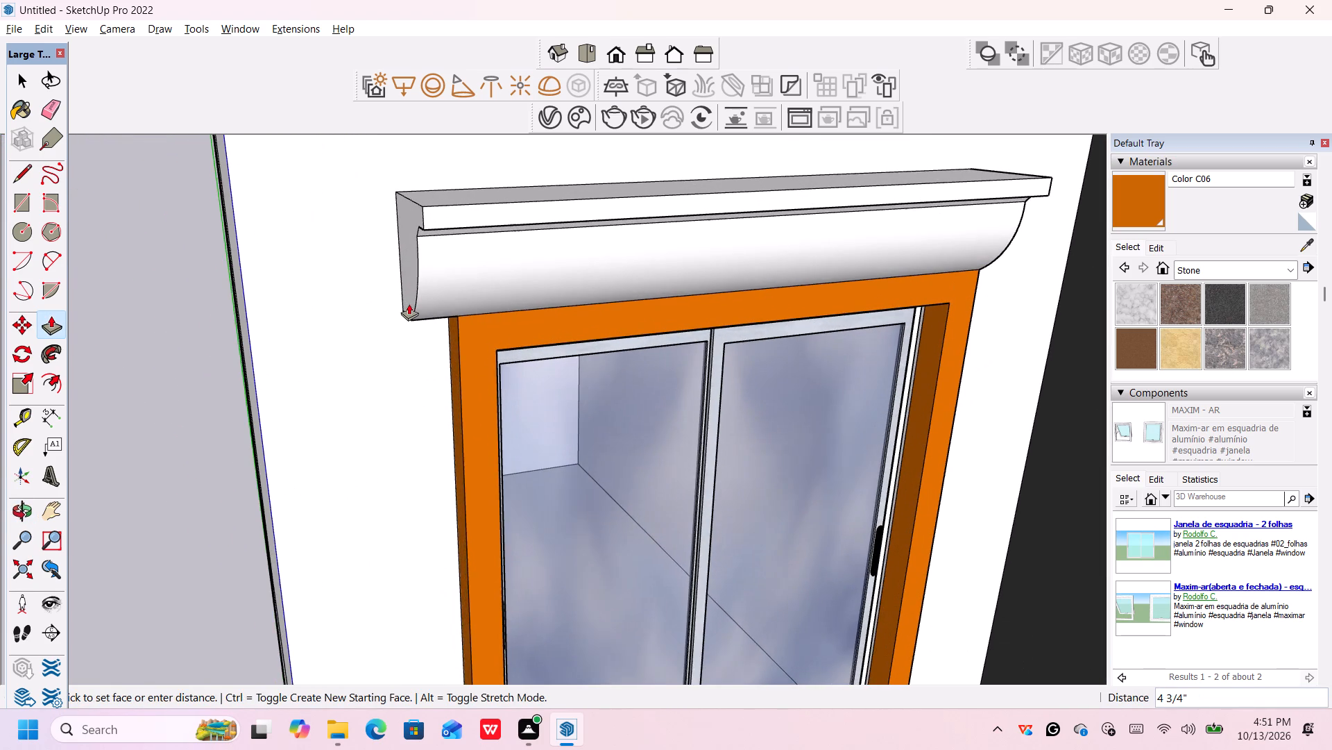
{"action": "middle_click_drag", "start_coordinate": [408, 306], "coordinate": [370, 292]}
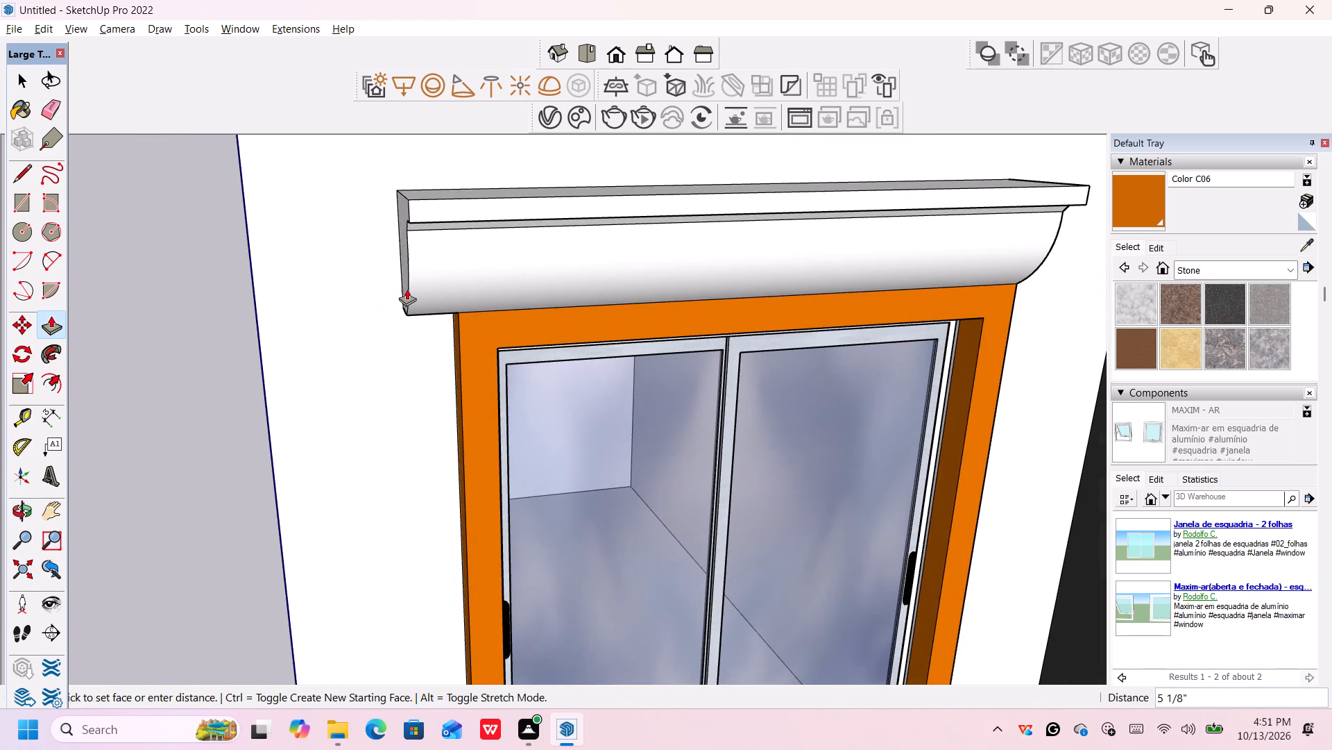
{"action": "type", "text": "4\""}
{"action": "key", "text": "Return"}
Extend the cornice's opposite end, nearest the dark balcony frame, outward by 4".
{"action": "scroll", "coordinate": [678, 319], "scroll_direction": "down", "scroll_amount": 4}
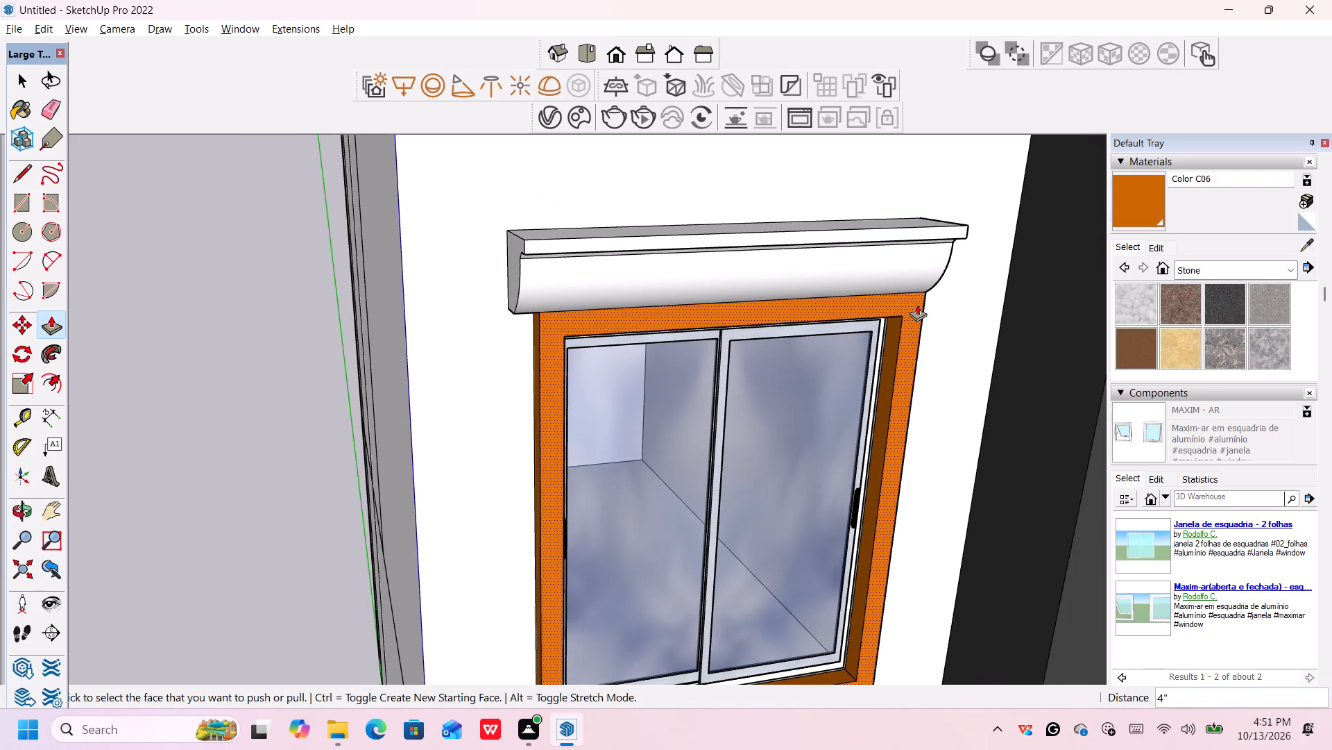
{"action": "middle_click_drag", "start_coordinate": [929, 310], "coordinate": [617, 301]}
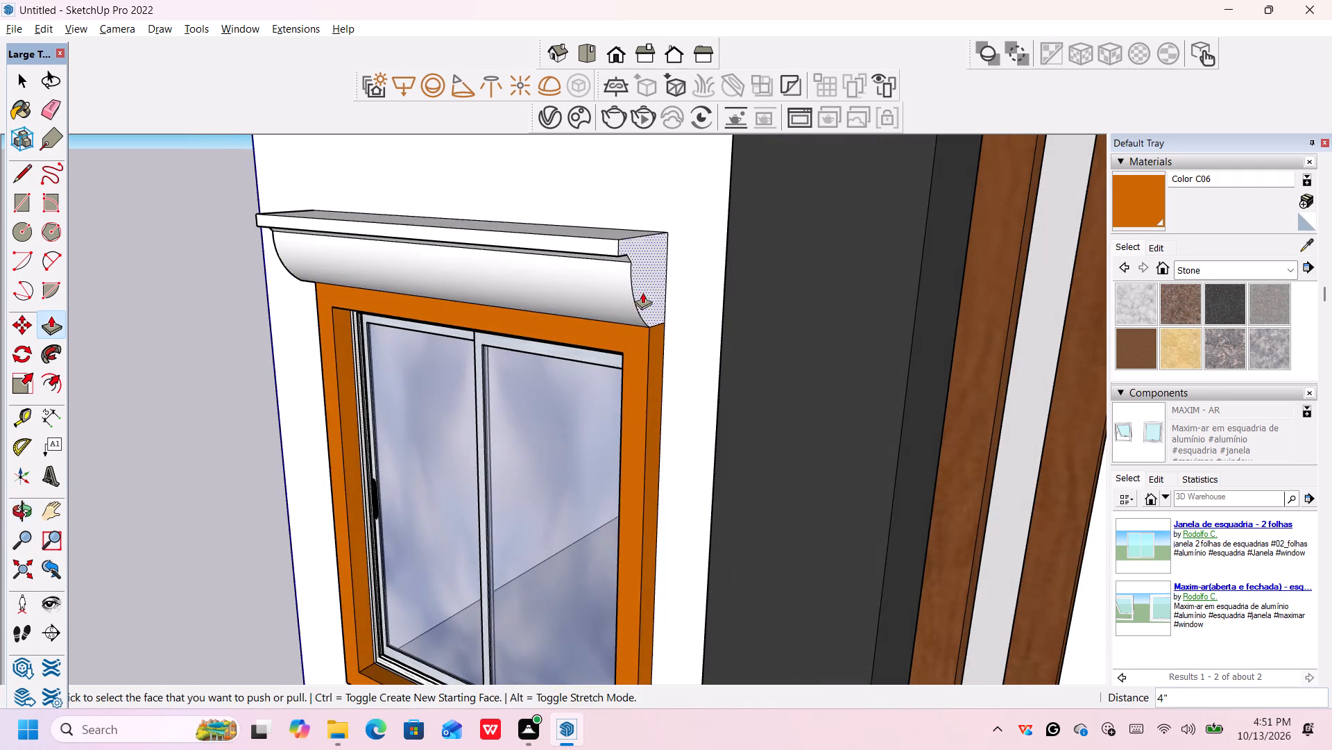
{"action": "left_click", "coordinate": [646, 284]}
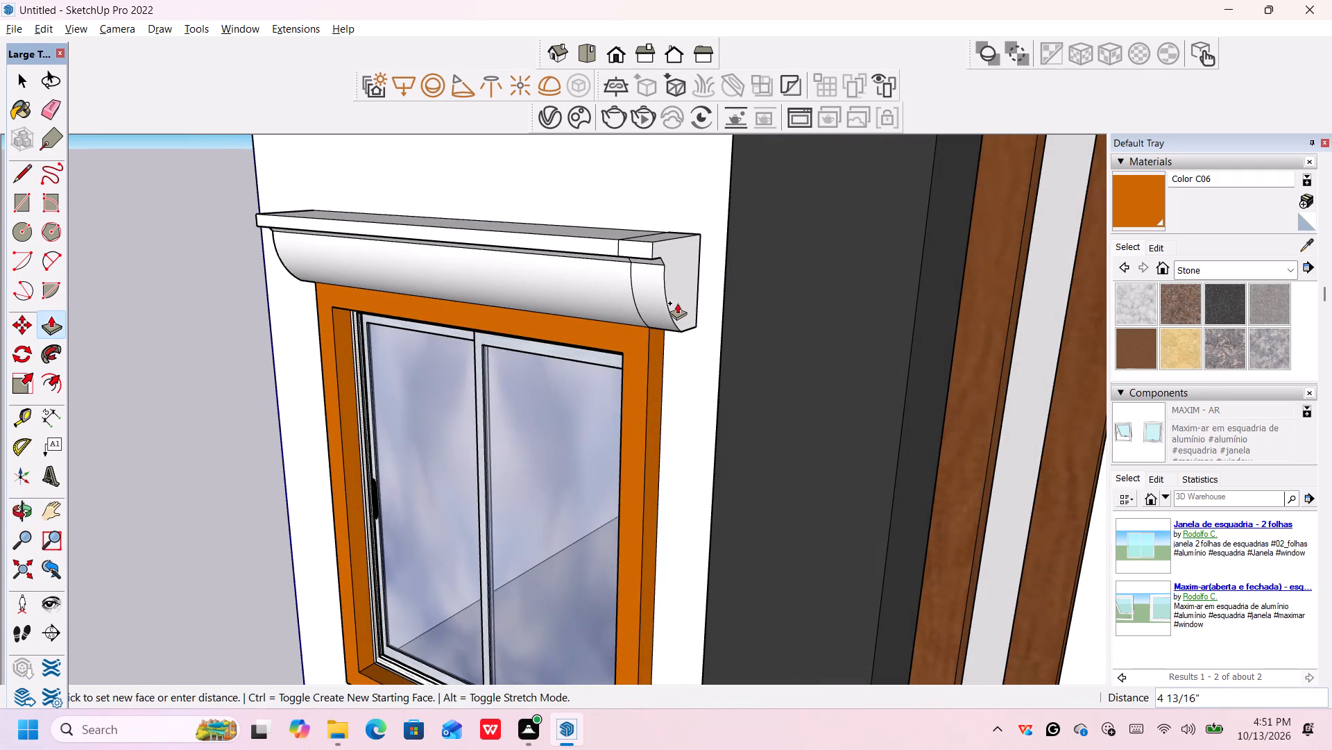
{"action": "type", "text": "4\""}
{"action": "key", "text": "Return"}
Examine the cornice's end overhangs and its fit against the orange window surround, close up and from further out.
{"action": "scroll", "coordinate": [677, 303], "scroll_direction": "down", "scroll_amount": 9}
{"action": "middle_click_drag", "start_coordinate": [651, 351], "coordinate": [703, 356]}
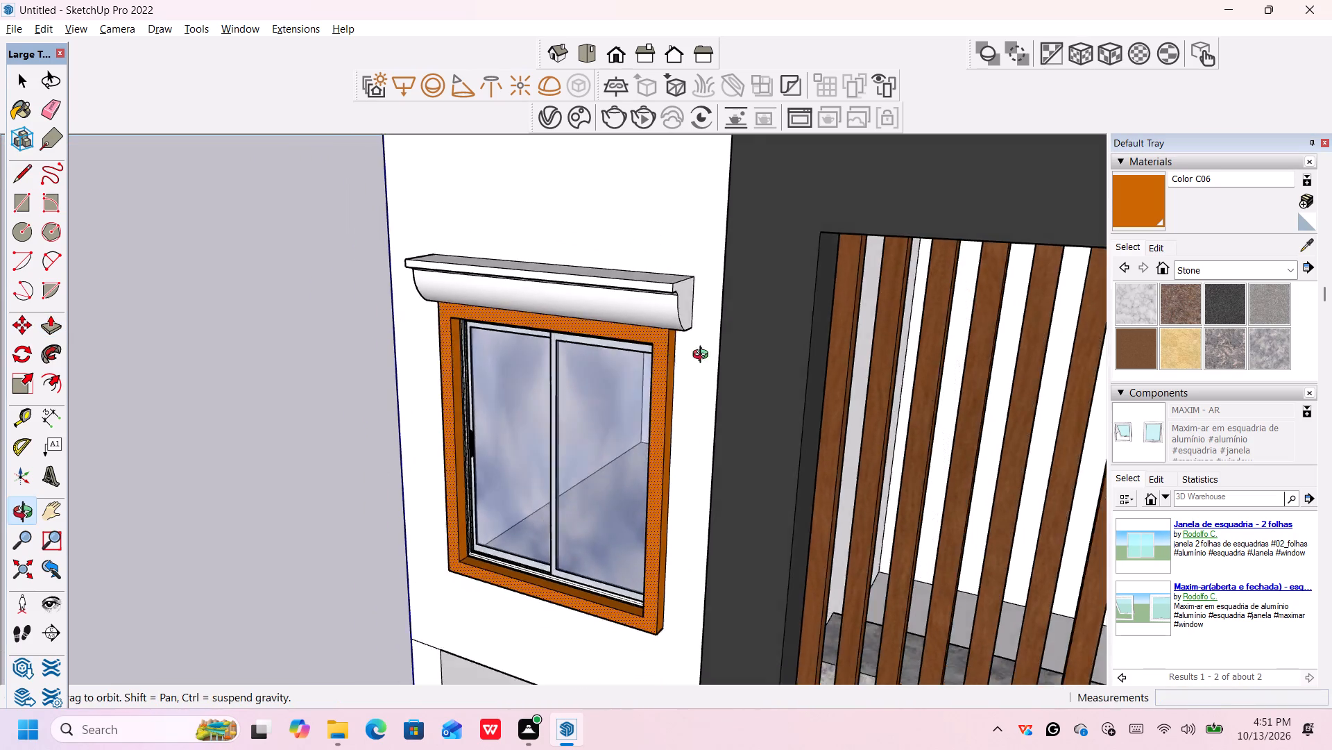
{"action": "middle_click_drag", "start_coordinate": [703, 356], "coordinate": [776, 341]}
{"action": "scroll", "coordinate": [776, 341], "scroll_direction": "up", "scroll_amount": 1}
{"action": "scroll", "coordinate": [654, 329], "scroll_direction": "up", "scroll_amount": 4}
{"action": "scroll", "coordinate": [727, 320], "scroll_direction": "up", "scroll_amount": 2}
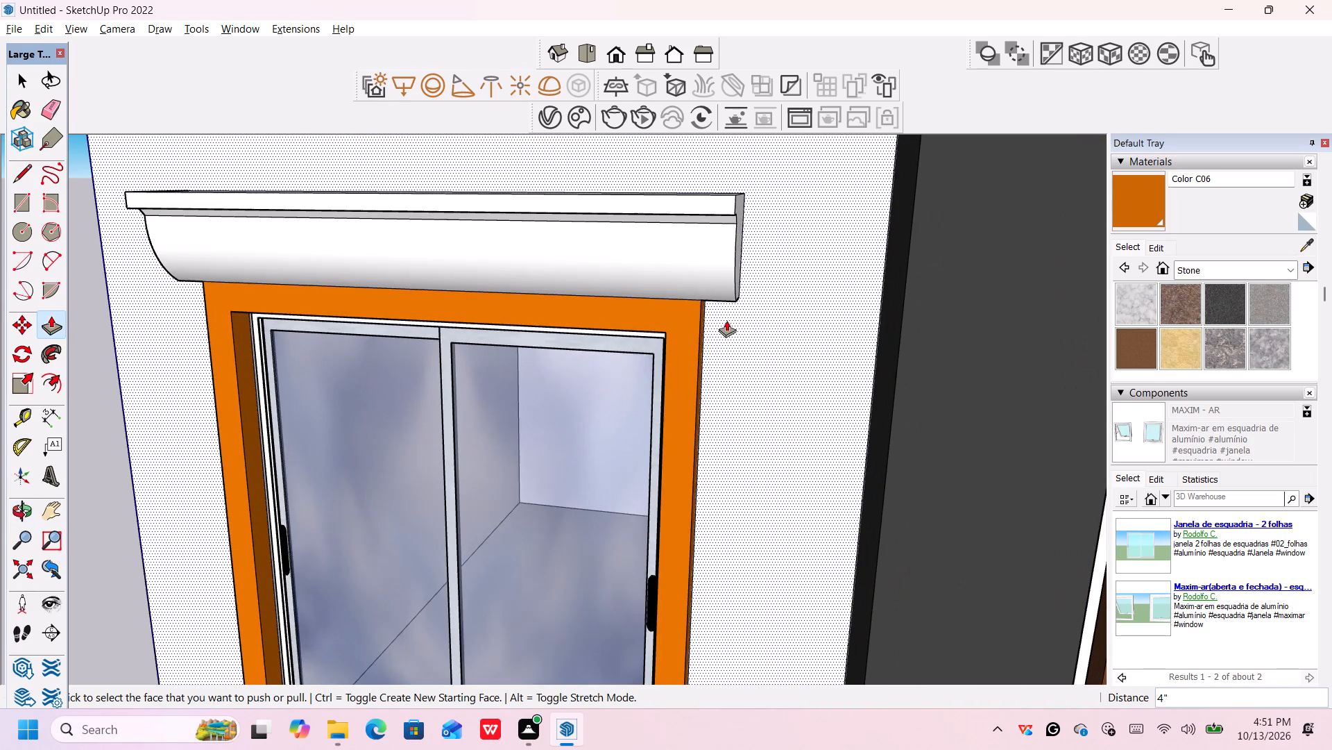
{"action": "middle_click_drag", "start_coordinate": [723, 320], "coordinate": [672, 314]}
{"action": "scroll", "coordinate": [675, 315], "scroll_direction": "up", "scroll_amount": 1}
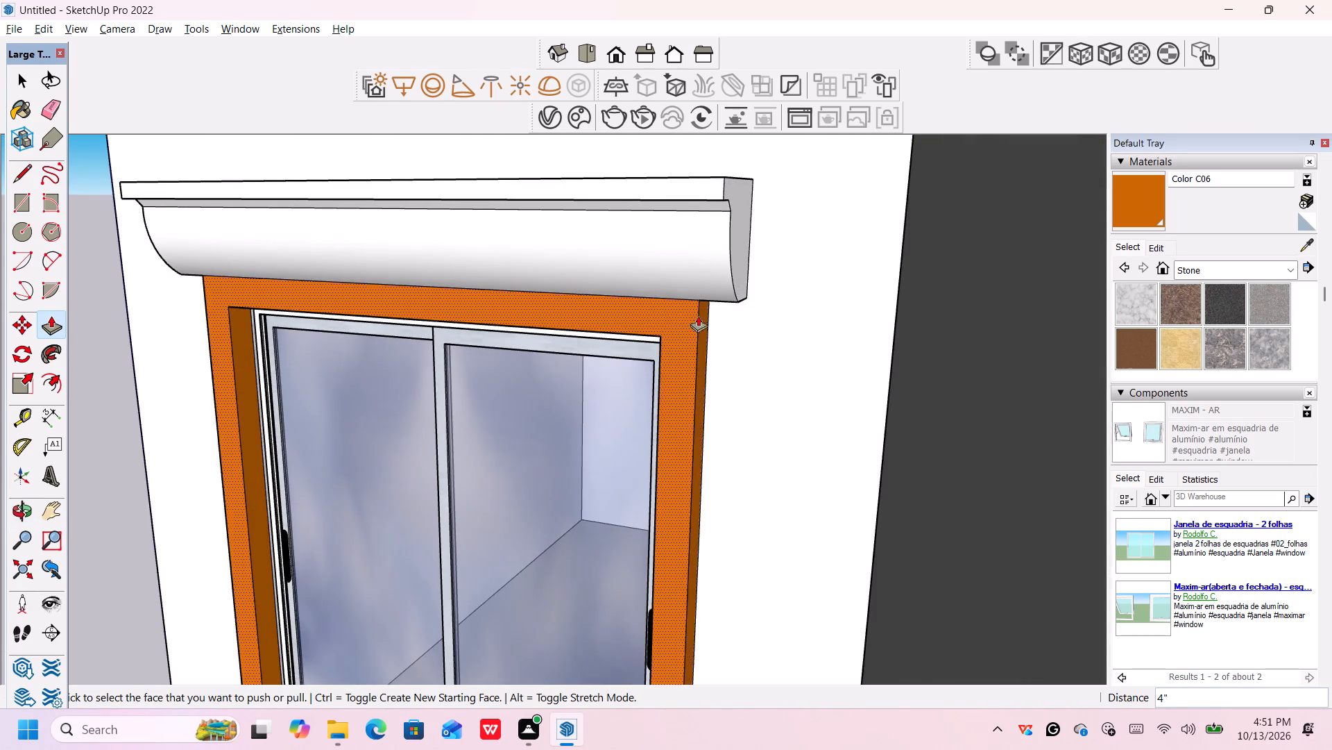
{"action": "scroll", "coordinate": [704, 315], "scroll_direction": "up", "scroll_amount": 3}
{"action": "middle_click_drag", "start_coordinate": [728, 308], "coordinate": [672, 323]}
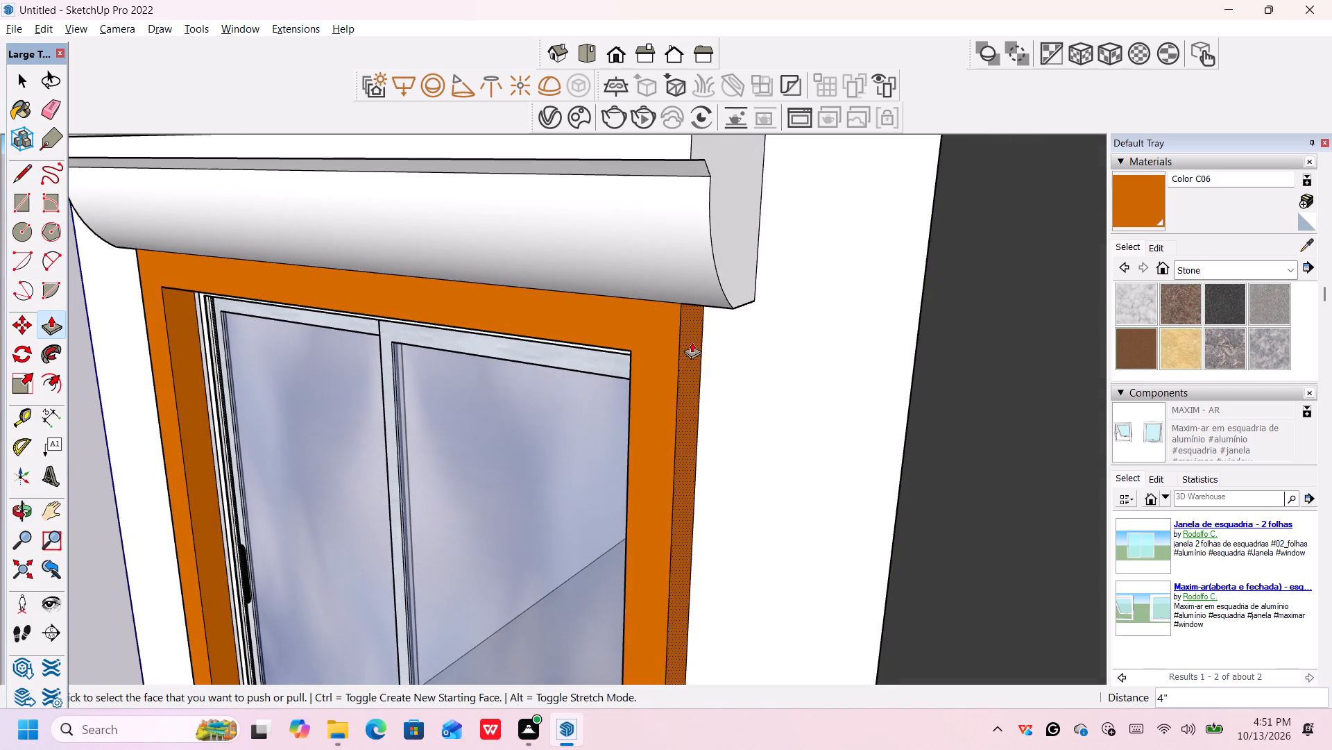
{"action": "key", "text": "space"}
{"action": "middle_click_drag", "start_coordinate": [715, 307], "coordinate": [728, 327]}
{"action": "scroll", "coordinate": [732, 306], "scroll_direction": "down", "scroll_amount": 1}
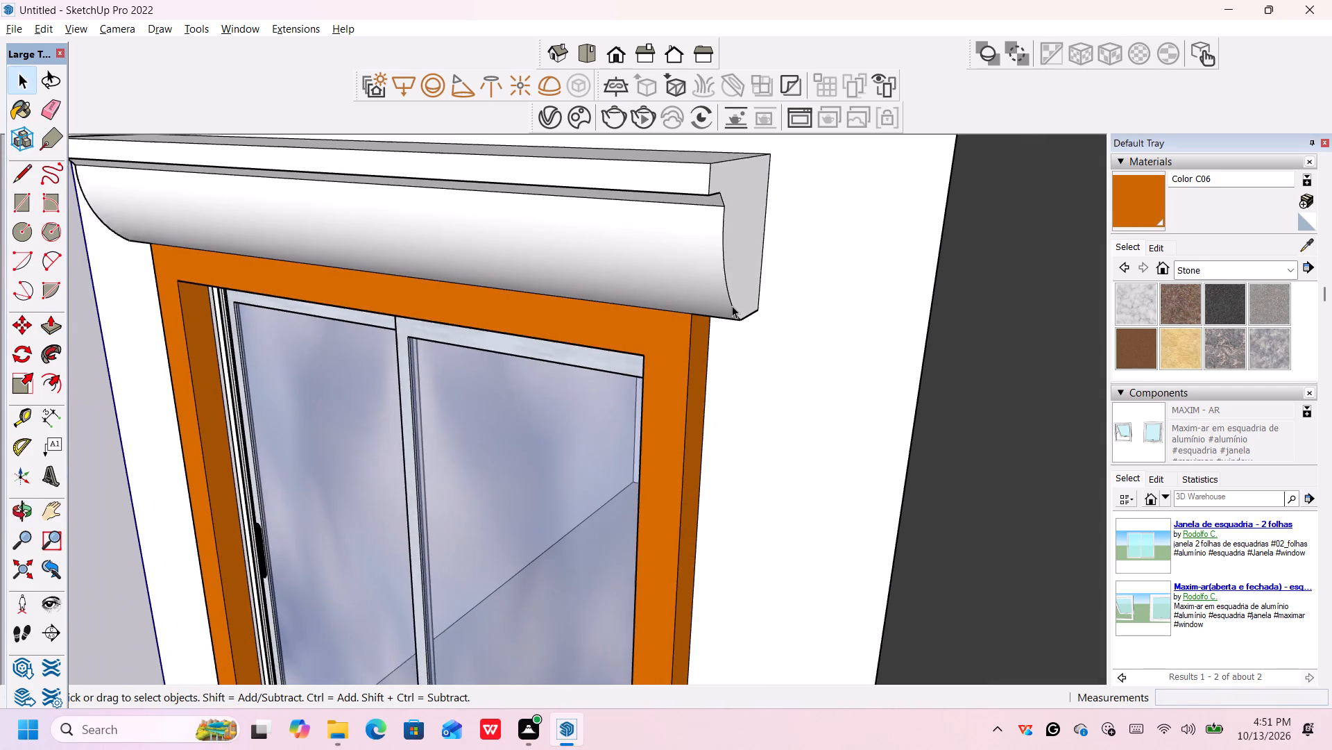
{"action": "scroll", "coordinate": [732, 306], "scroll_direction": "down", "scroll_amount": 1}
{"action": "middle_click_drag", "start_coordinate": [724, 304], "coordinate": [802, 279]}
{"action": "scroll", "coordinate": [783, 292], "scroll_direction": "down", "scroll_amount": 13}
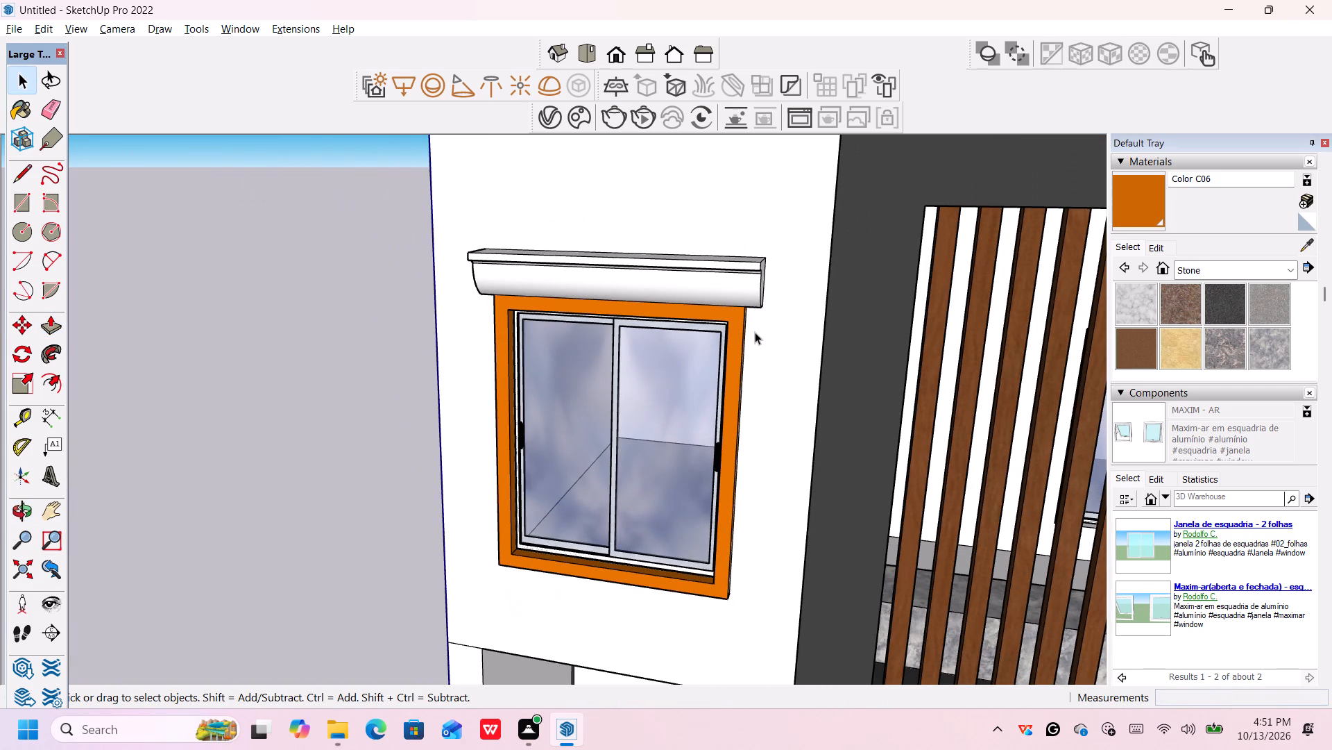
{"action": "middle_click_drag", "start_coordinate": [756, 332], "coordinate": [812, 325]}
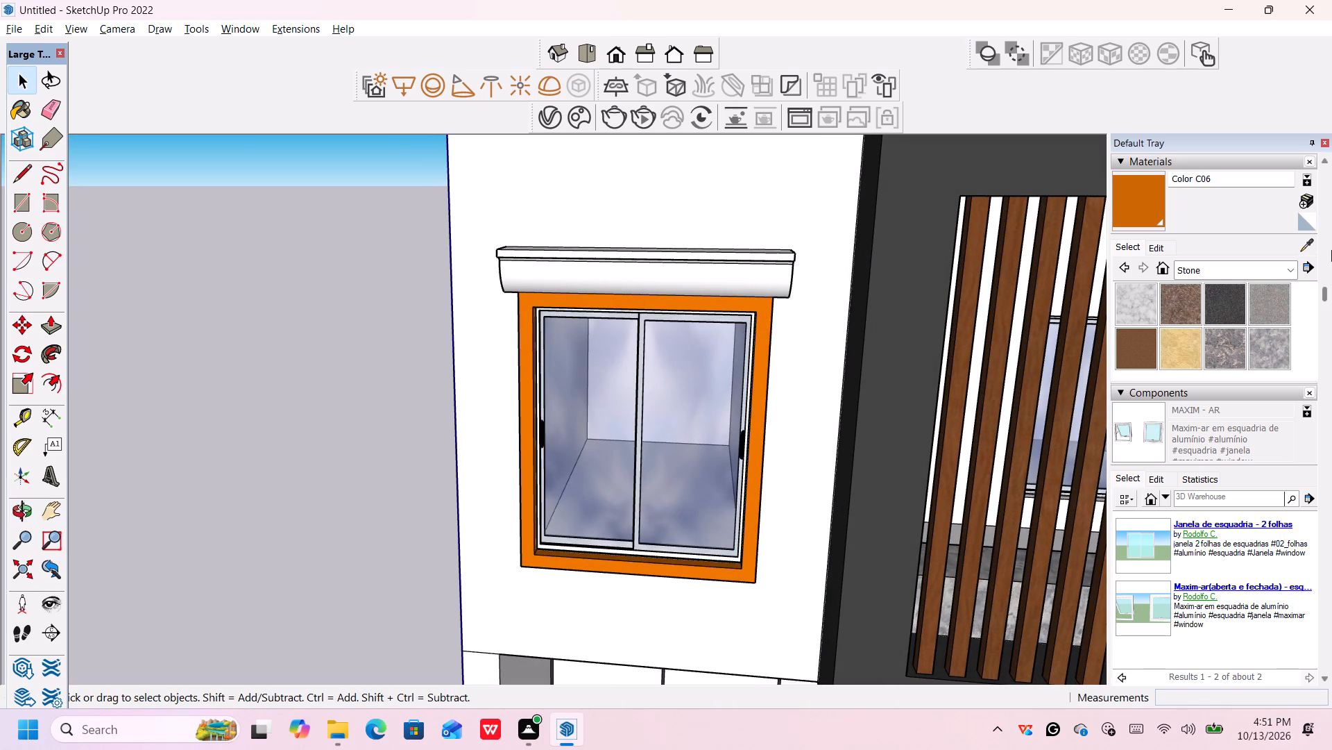
Sample the balcony frame's dark grey Color M07 and paint the cornice's curved front, outer-corner end, top fascia and narrow ledges with it.
{"action": "left_click", "coordinate": [1309, 244]}
{"action": "left_click", "coordinate": [900, 344]}
{"action": "left_click", "coordinate": [639, 282]}
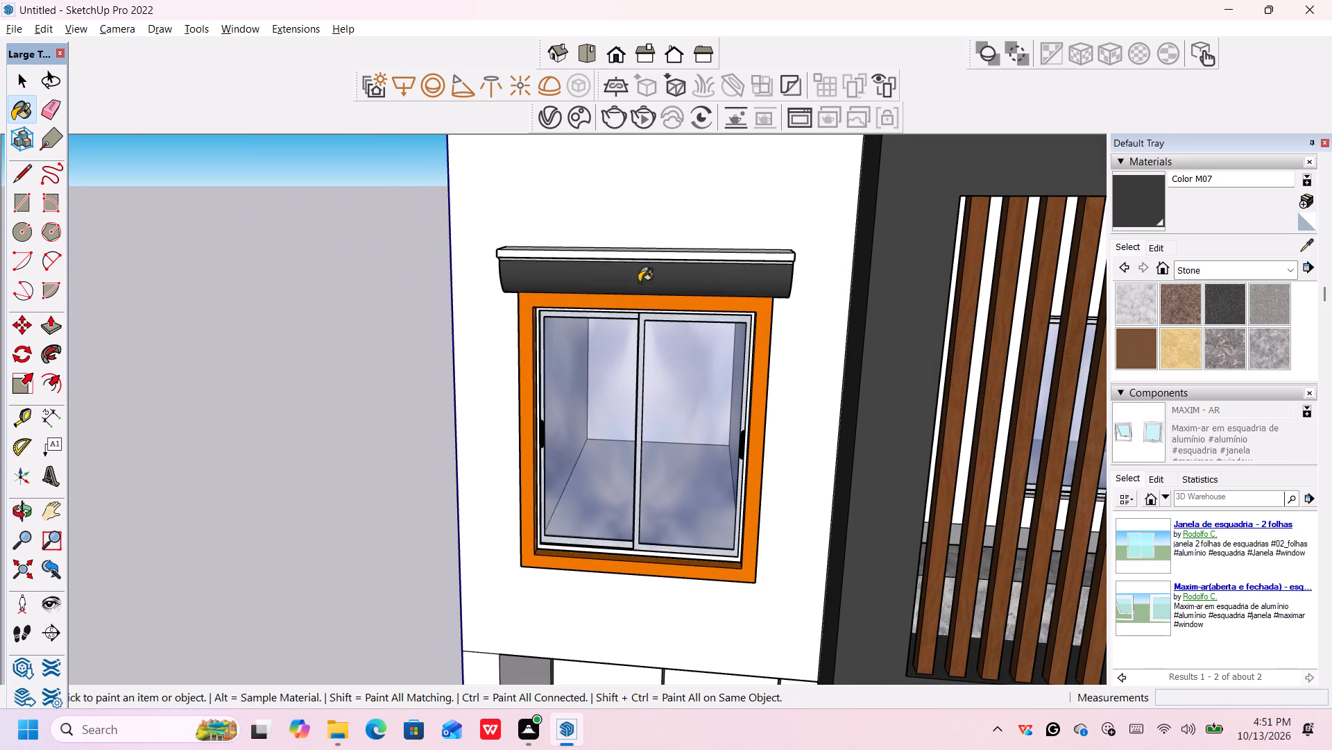
{"action": "scroll", "coordinate": [541, 283], "scroll_direction": "up", "scroll_amount": 5}
{"action": "middle_click_drag", "start_coordinate": [540, 283], "coordinate": [778, 253]}
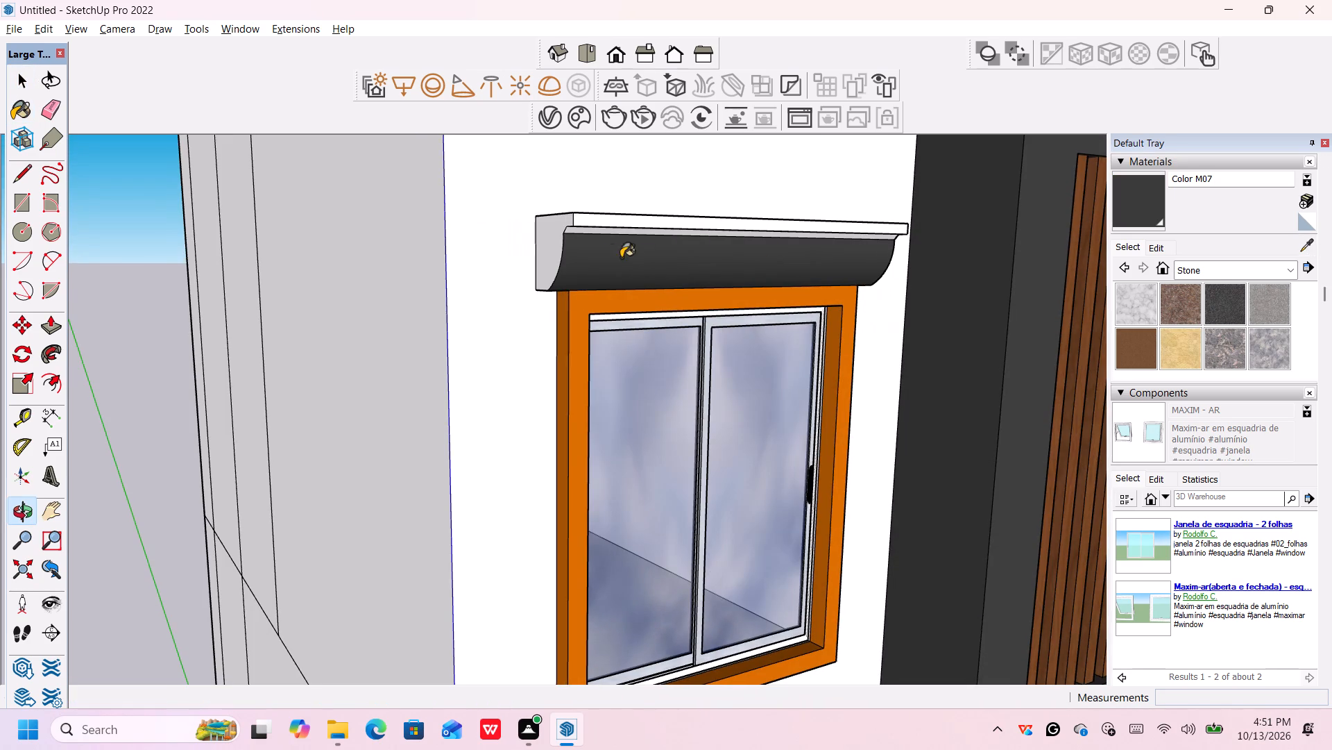
{"action": "left_click", "coordinate": [554, 247]}
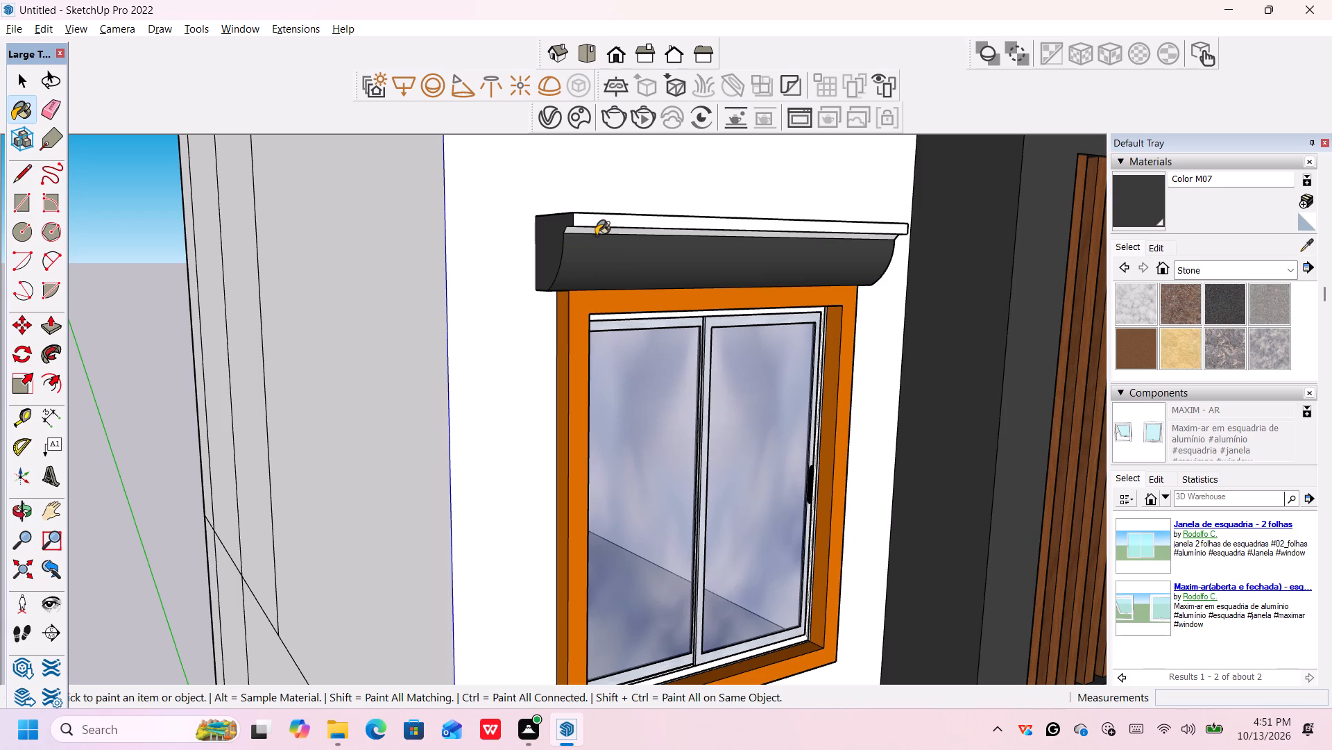
{"action": "scroll", "coordinate": [598, 224], "scroll_direction": "up", "scroll_amount": 7}
{"action": "left_click", "coordinate": [598, 231]}
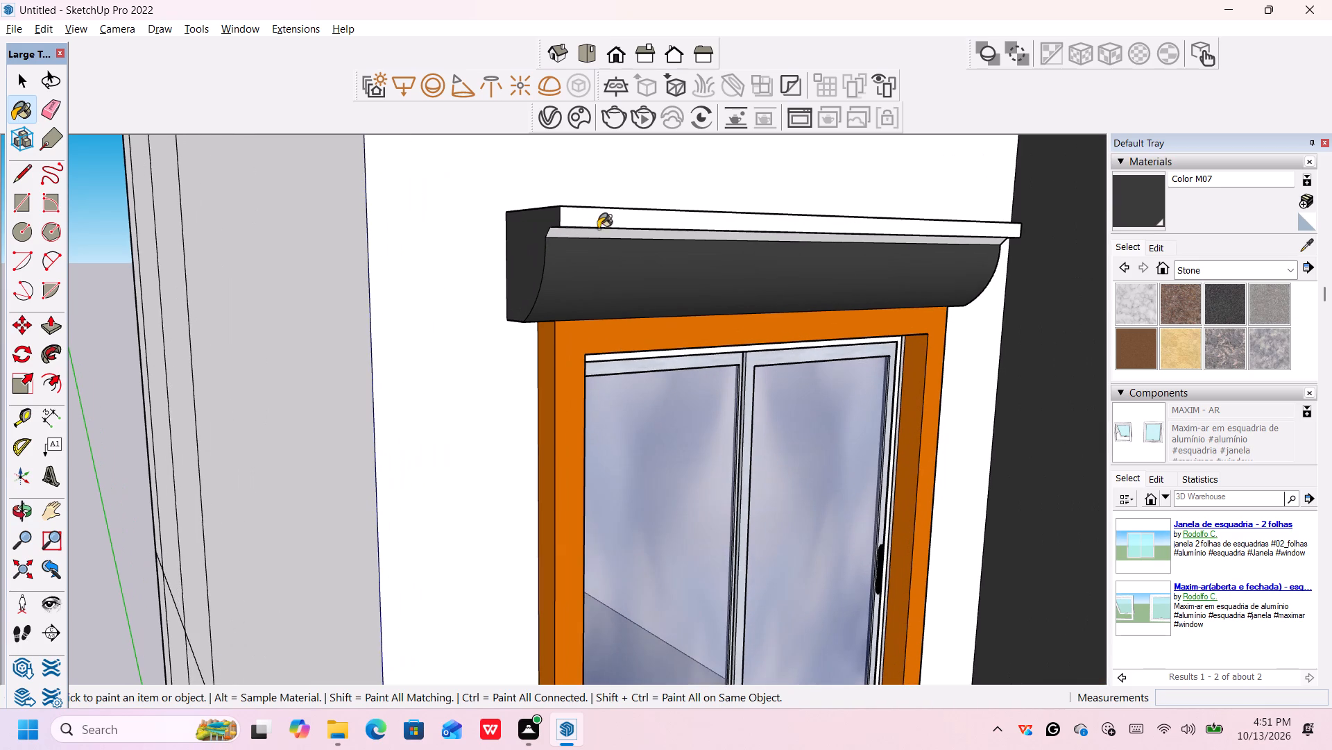
{"action": "left_click", "coordinate": [604, 219]}
{"action": "middle_click_drag", "start_coordinate": [617, 254], "coordinate": [607, 184]}
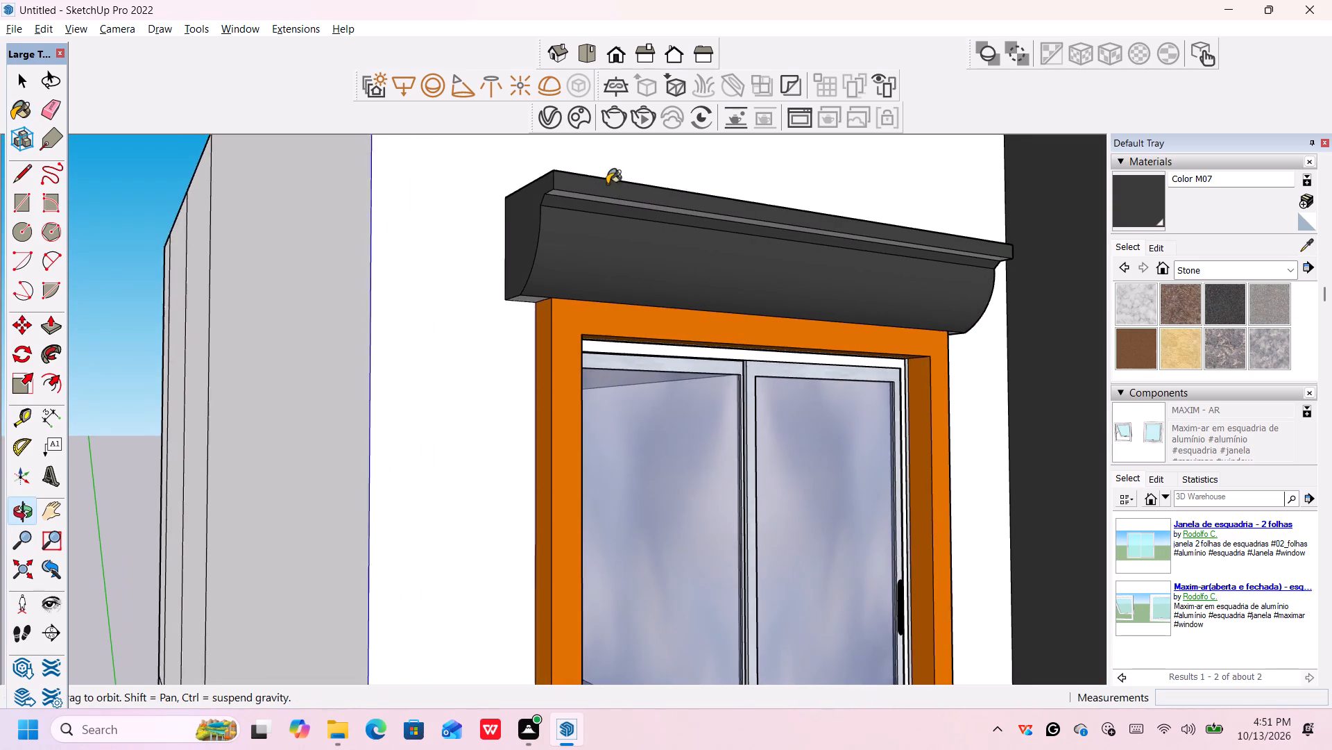
{"action": "left_click", "coordinate": [608, 198]}
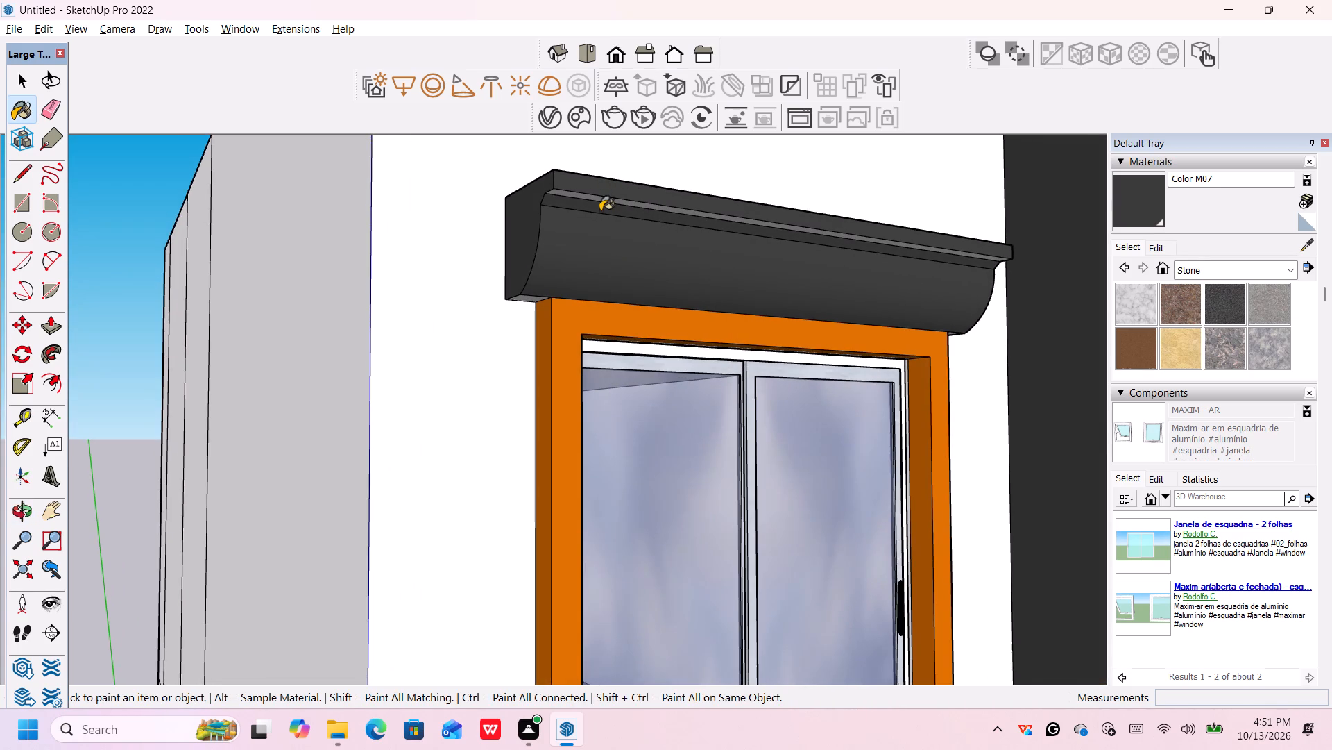
{"action": "scroll", "coordinate": [601, 212], "scroll_direction": "up", "scroll_amount": 7}
{"action": "left_click", "coordinate": [614, 194]}
{"action": "scroll", "coordinate": [614, 197], "scroll_direction": "down", "scroll_amount": 7}
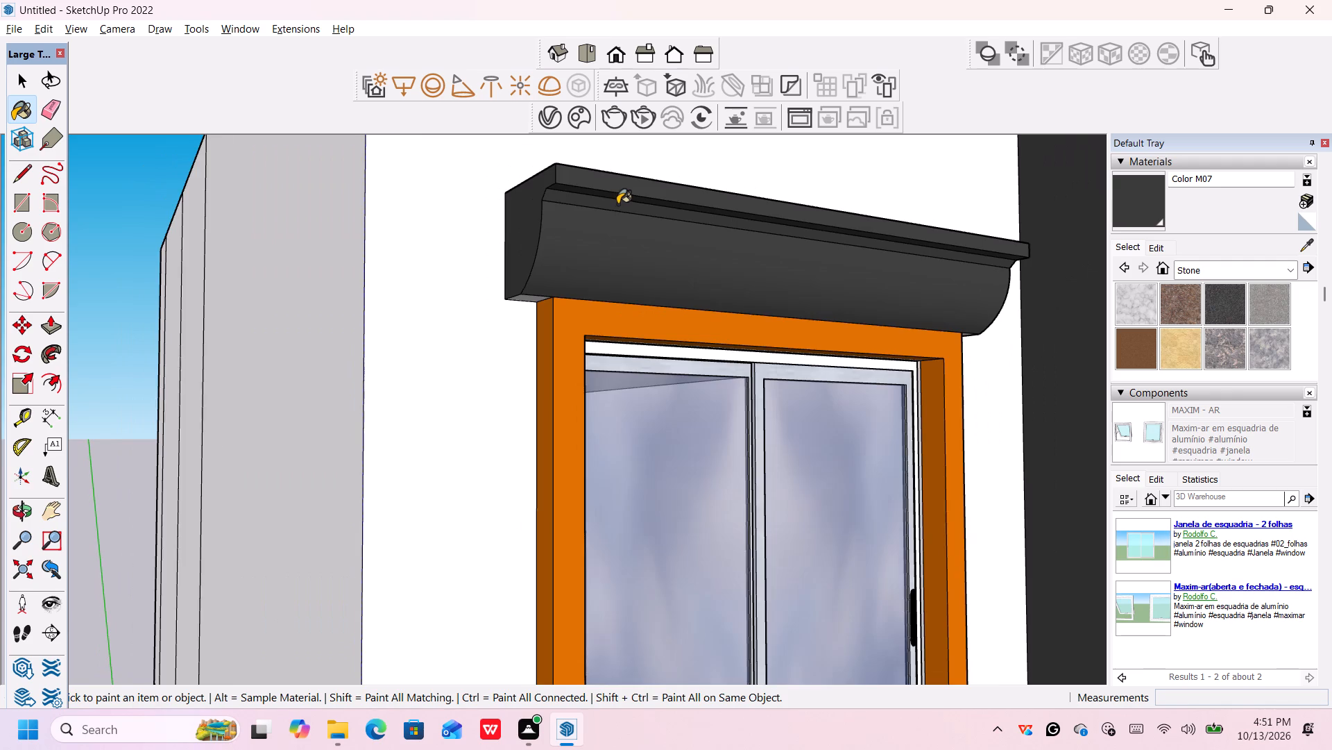
Paint the cornice's top face and its underside at the house's outer-corner end dark grey Color M07.
{"action": "scroll", "coordinate": [617, 204], "scroll_direction": "down", "scroll_amount": 4}
{"action": "middle_click_drag", "start_coordinate": [700, 209], "coordinate": [402, 352]}
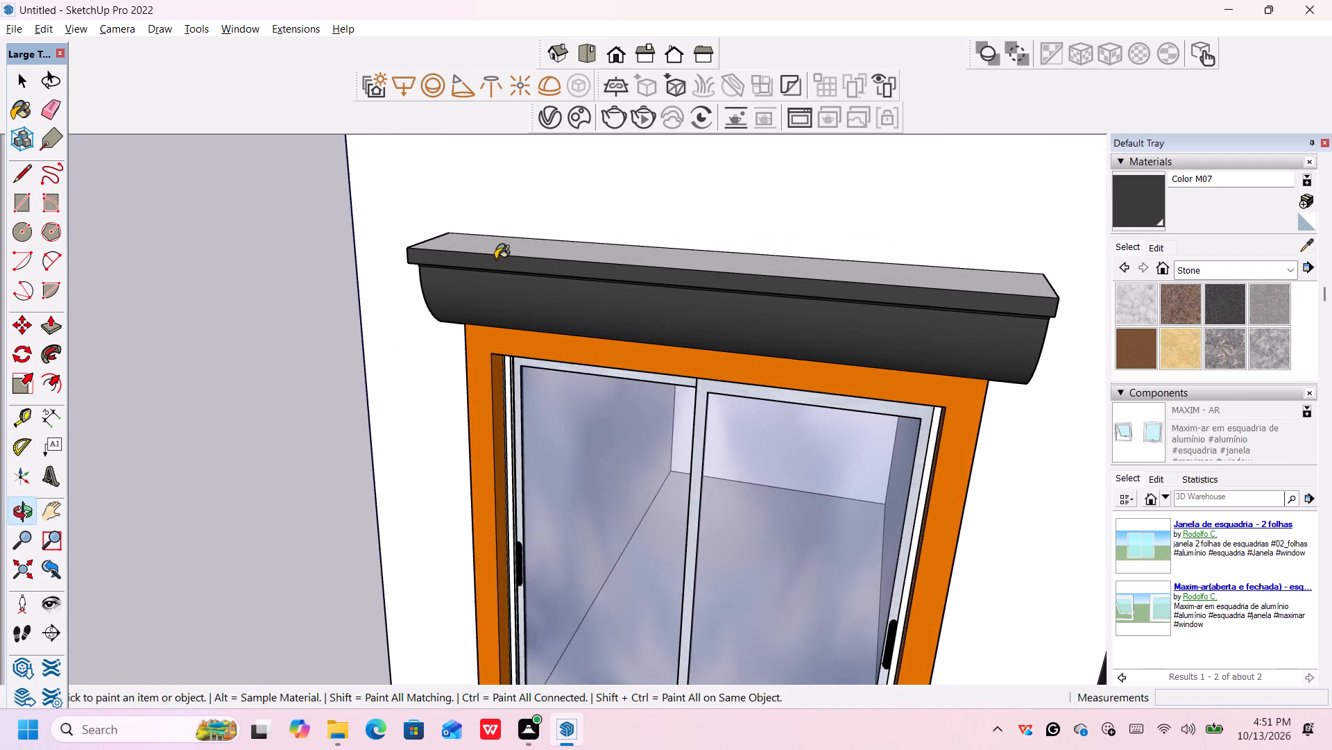
{"action": "left_click", "coordinate": [502, 249]}
{"action": "middle_click_drag", "start_coordinate": [449, 283], "coordinate": [708, 94]}
{"action": "scroll", "coordinate": [436, 313], "scroll_direction": "up", "scroll_amount": 3}
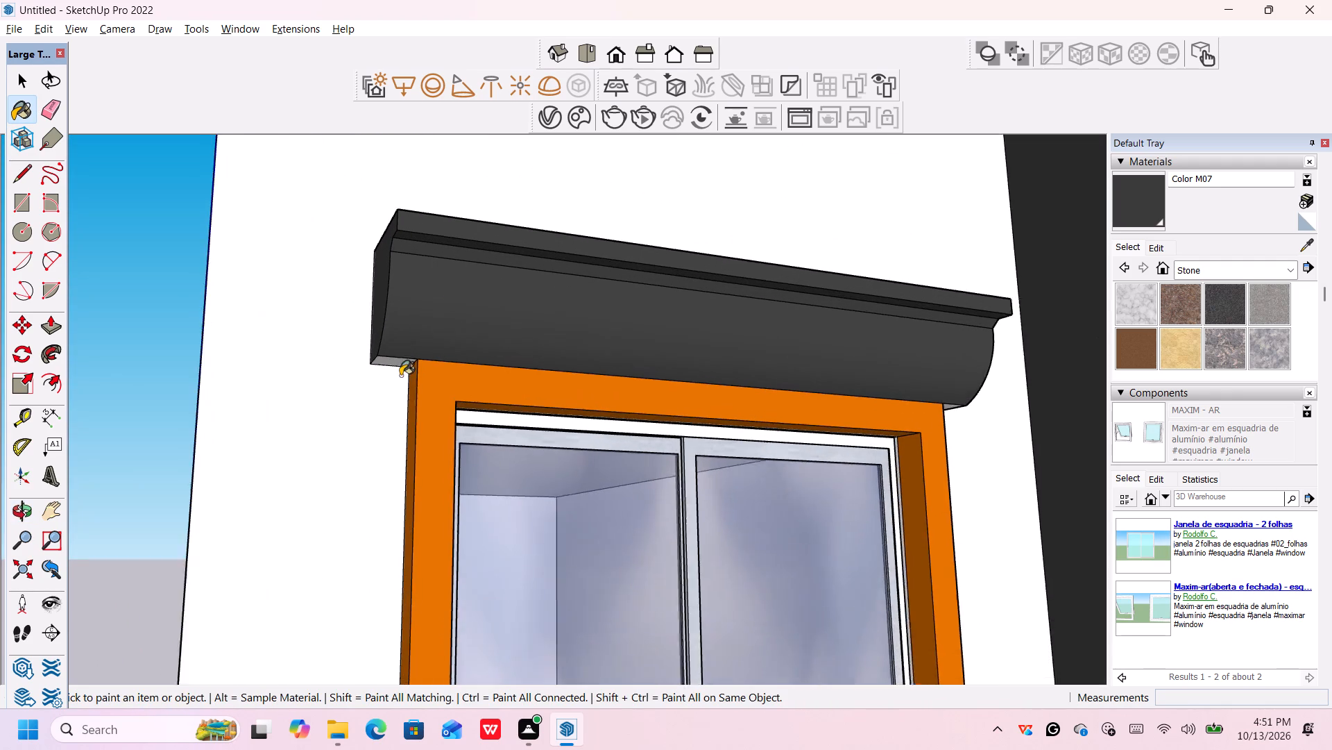
{"action": "scroll", "coordinate": [400, 376], "scroll_direction": "up", "scroll_amount": 2}
{"action": "left_click", "coordinate": [399, 358]}
{"action": "scroll", "coordinate": [470, 328], "scroll_direction": "down", "scroll_amount": 12}
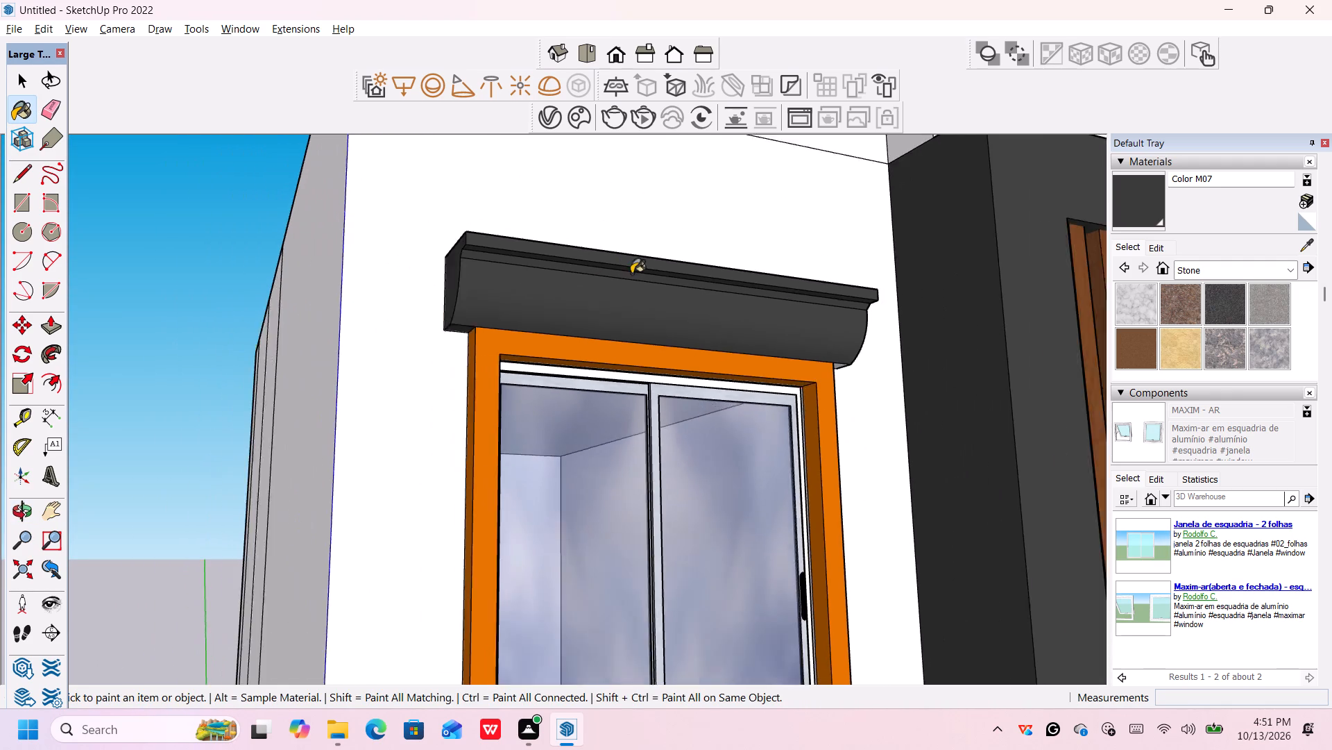
Paint the cornice's end nearest the balcony frame and the underside of that overhang dark grey Color M07.
{"action": "scroll", "coordinate": [631, 274], "scroll_direction": "down", "scroll_amount": 2}
{"action": "middle_click_drag", "start_coordinate": [738, 305], "coordinate": [355, 326]}
{"action": "scroll", "coordinate": [356, 327], "scroll_direction": "up", "scroll_amount": 2}
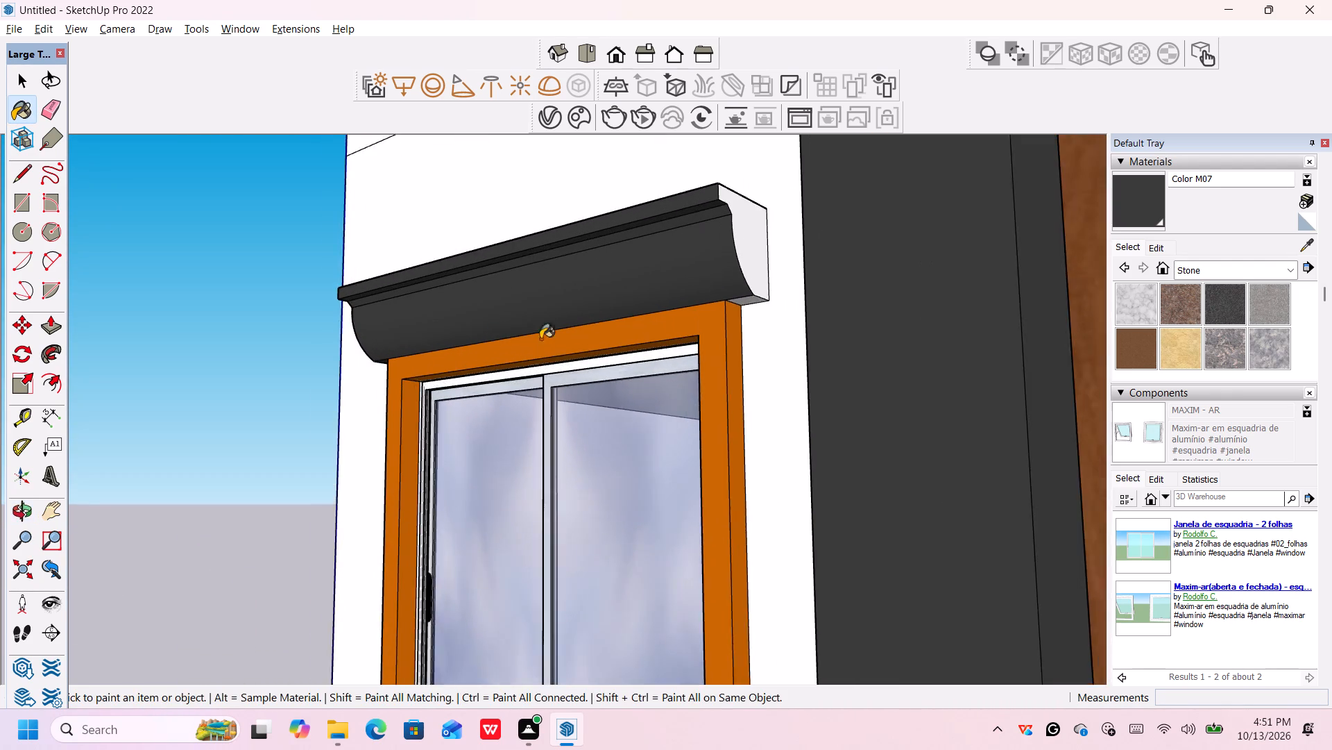
{"action": "scroll", "coordinate": [540, 339], "scroll_direction": "up", "scroll_amount": 2}
{"action": "left_click", "coordinate": [781, 290]}
{"action": "left_click", "coordinate": [783, 249]}
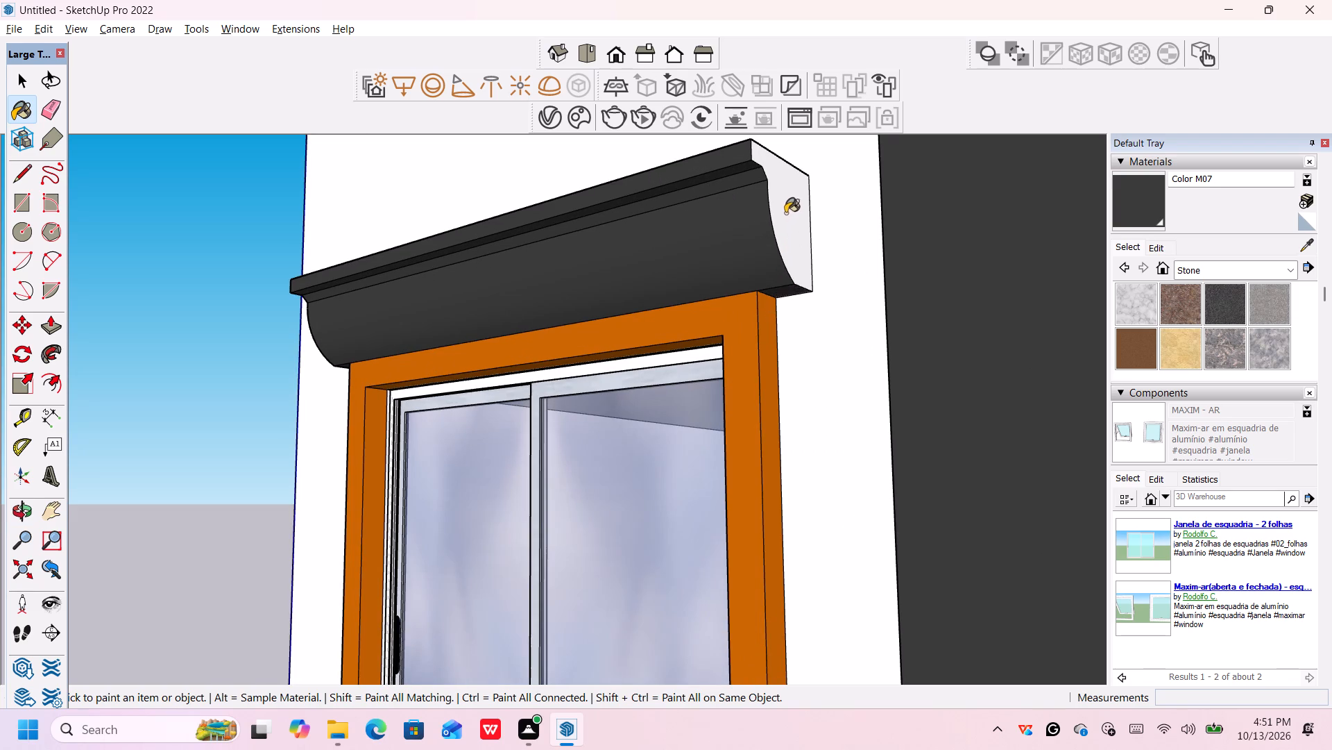
{"action": "middle_click_drag", "start_coordinate": [784, 215], "coordinate": [792, 356]}
{"action": "scroll", "coordinate": [775, 321], "scroll_direction": "down", "scroll_amount": 18}
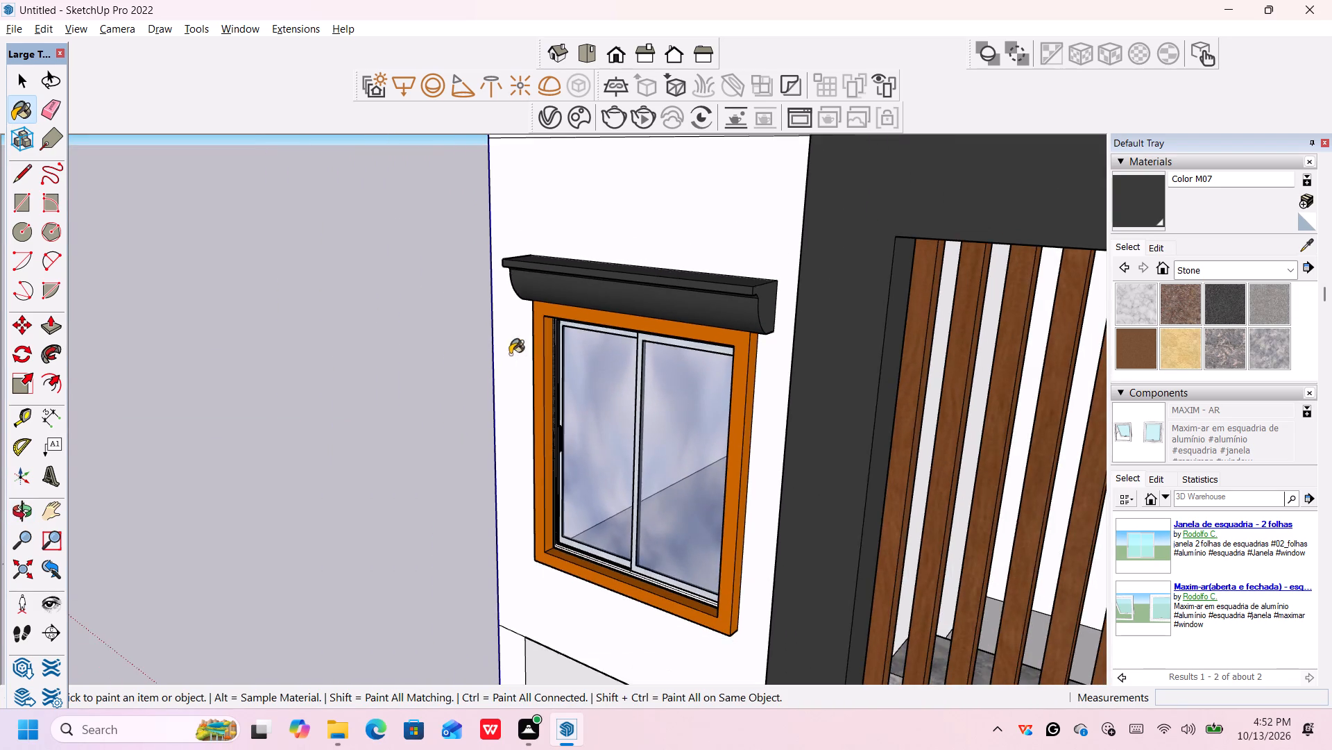
Examine the painted cornice against the whole front facade from several angles.
{"action": "scroll", "coordinate": [490, 342], "scroll_direction": "up", "scroll_amount": 1}
{"action": "scroll", "coordinate": [490, 342], "scroll_direction": "down", "scroll_amount": 7}
{"action": "scroll", "coordinate": [332, 438], "scroll_direction": "down", "scroll_amount": 2}
{"action": "middle_click_drag", "start_coordinate": [329, 455], "coordinate": [419, 469]}
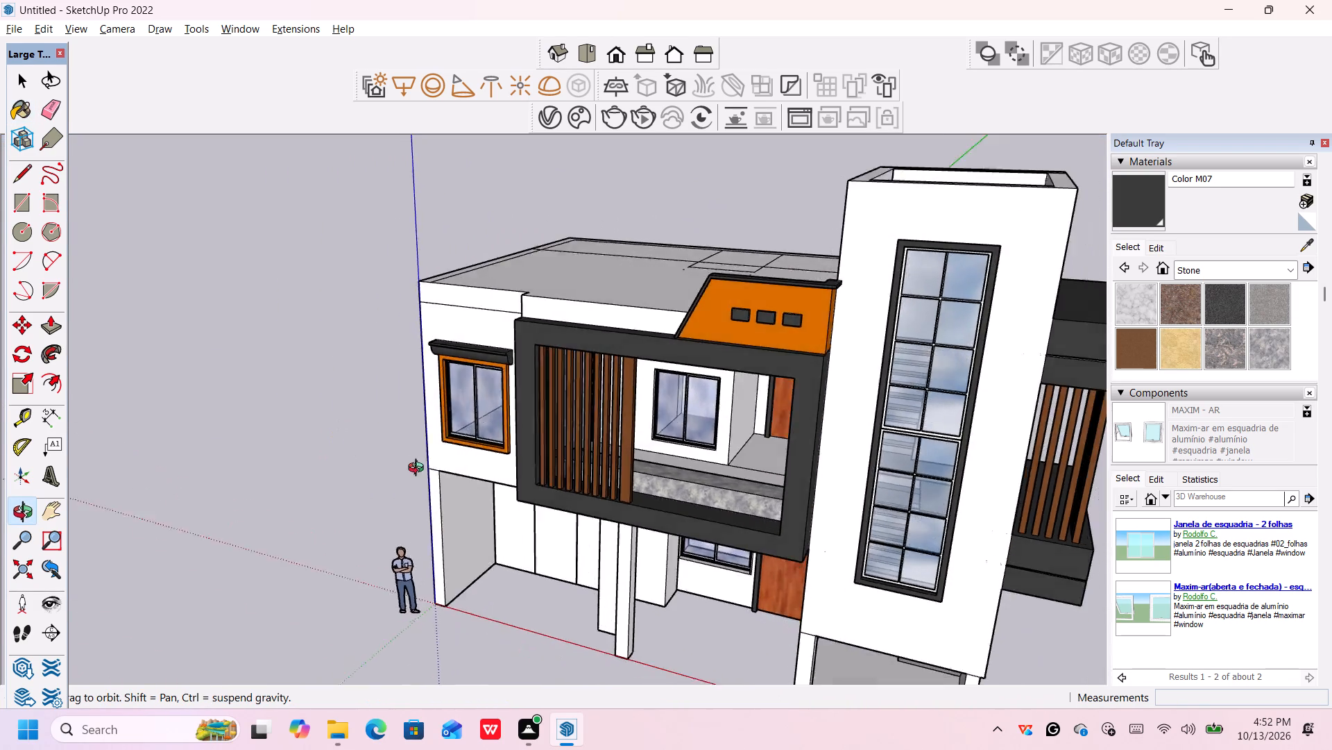
{"action": "middle_click_drag", "start_coordinate": [419, 469], "coordinate": [644, 467]}
{"action": "middle_click_drag", "start_coordinate": [690, 604], "coordinate": [686, 596]}
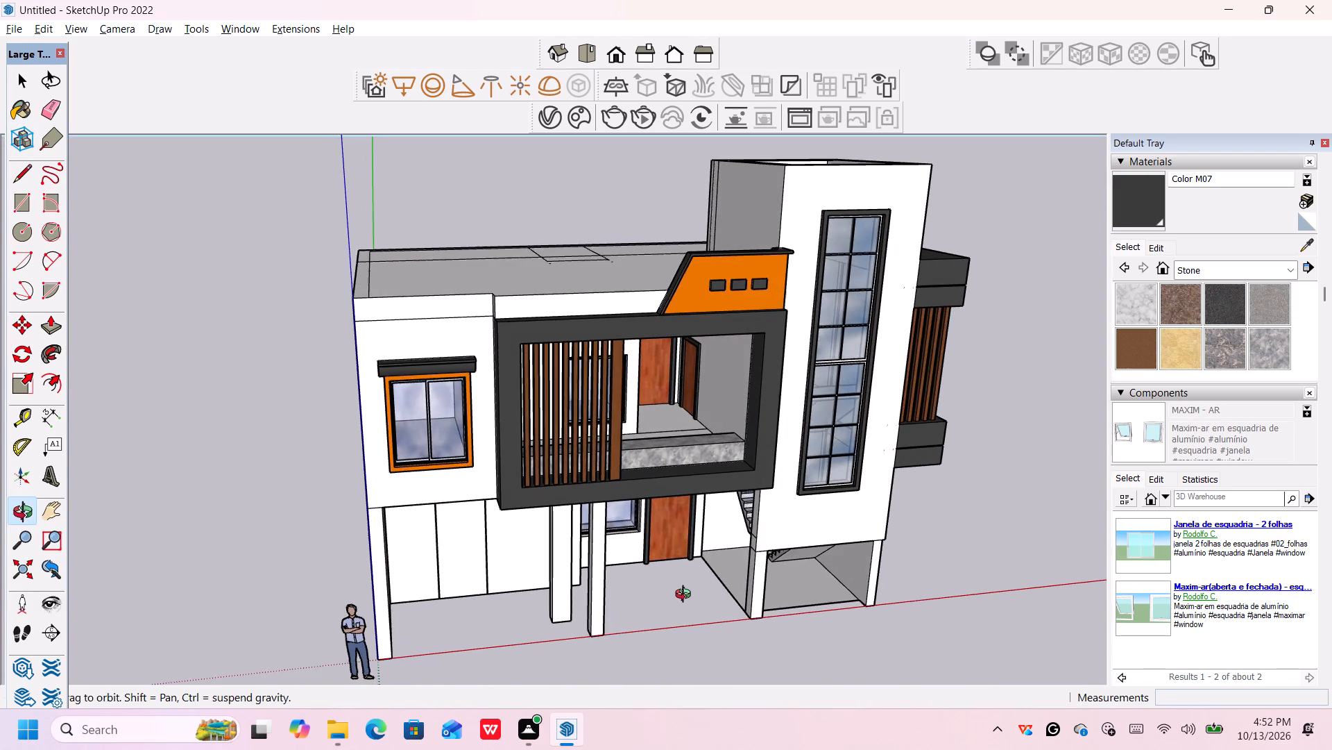
{"action": "middle_click_drag", "start_coordinate": [686, 596], "coordinate": [659, 487]}
{"action": "key", "text": "space"}
{"action": "scroll", "coordinate": [775, 456], "scroll_direction": "down", "scroll_amount": 4}
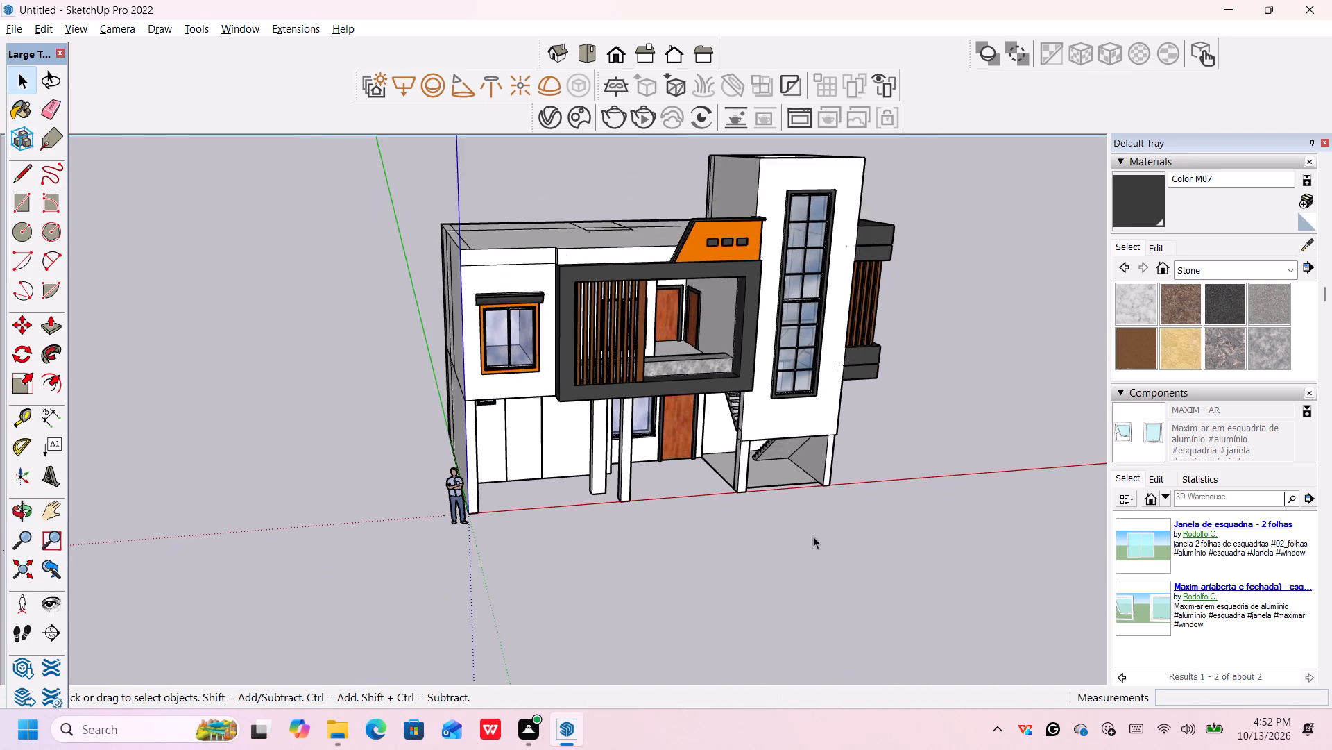
{"action": "middle_click_drag", "start_coordinate": [815, 549], "coordinate": [750, 474]}
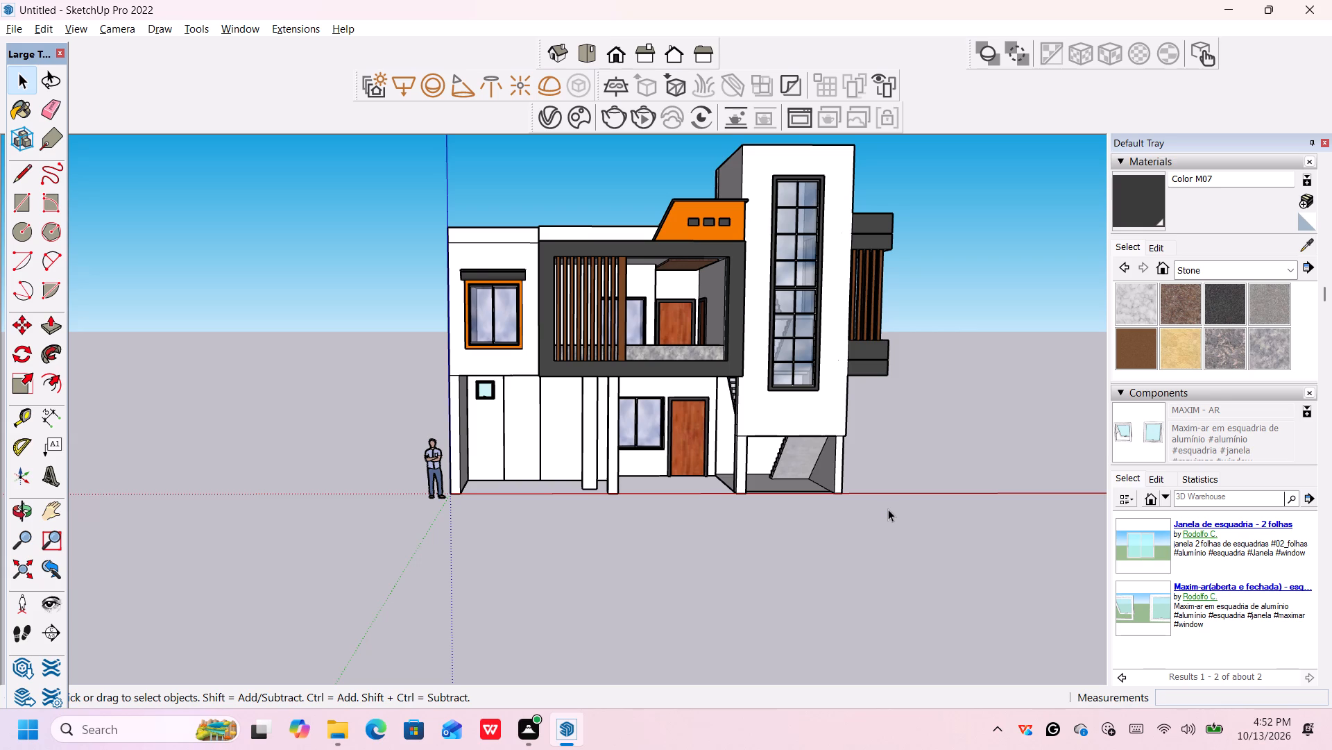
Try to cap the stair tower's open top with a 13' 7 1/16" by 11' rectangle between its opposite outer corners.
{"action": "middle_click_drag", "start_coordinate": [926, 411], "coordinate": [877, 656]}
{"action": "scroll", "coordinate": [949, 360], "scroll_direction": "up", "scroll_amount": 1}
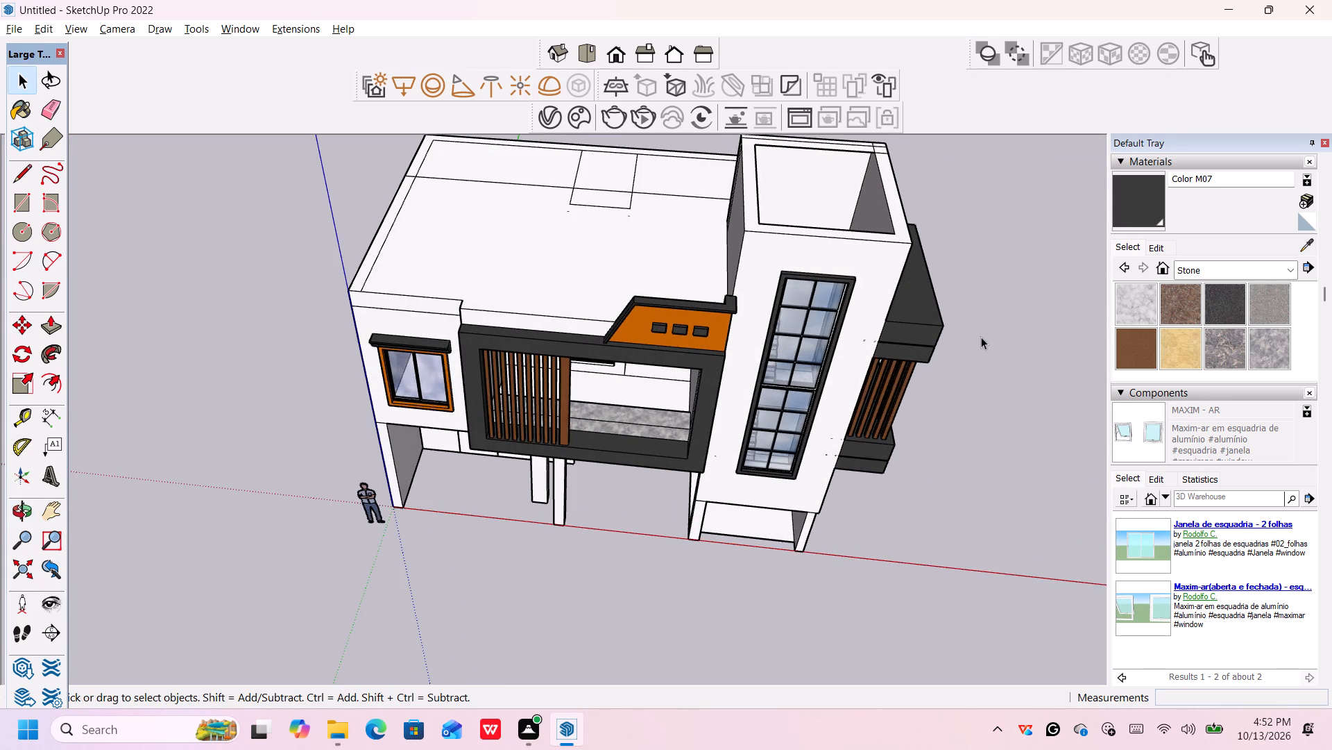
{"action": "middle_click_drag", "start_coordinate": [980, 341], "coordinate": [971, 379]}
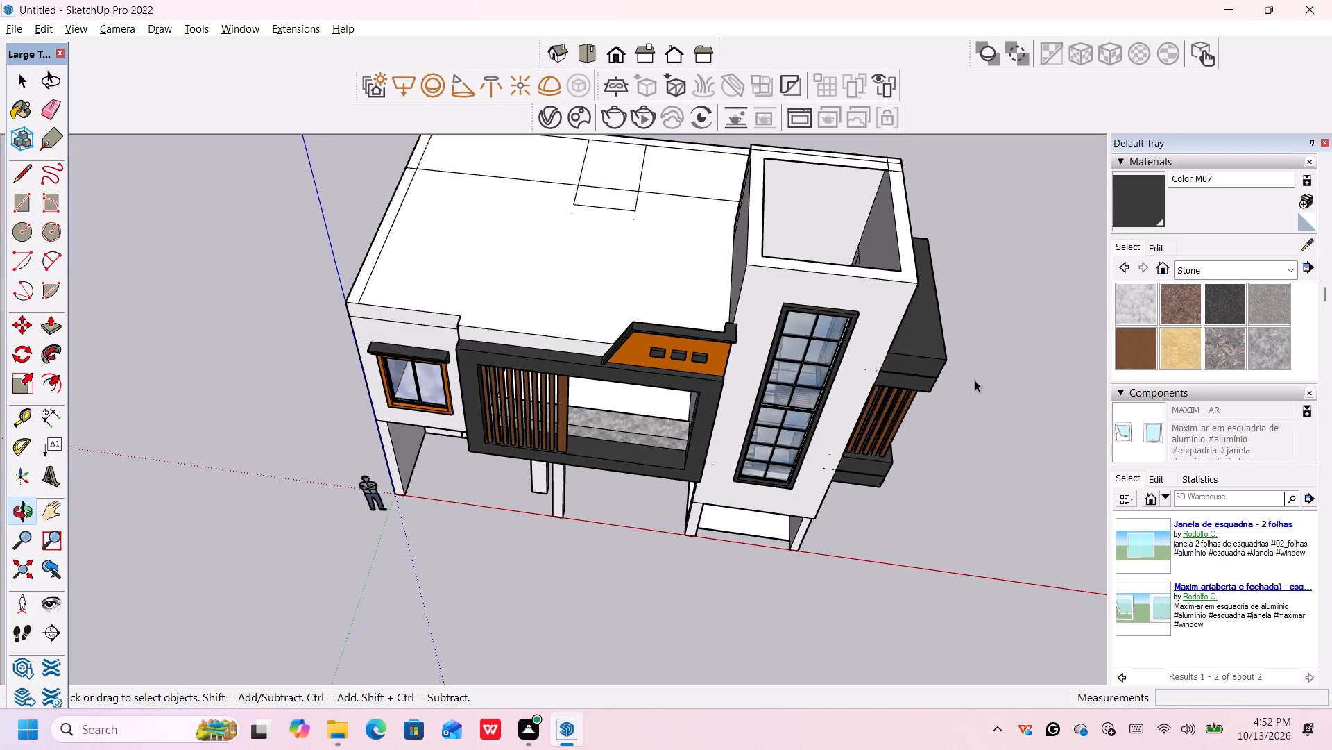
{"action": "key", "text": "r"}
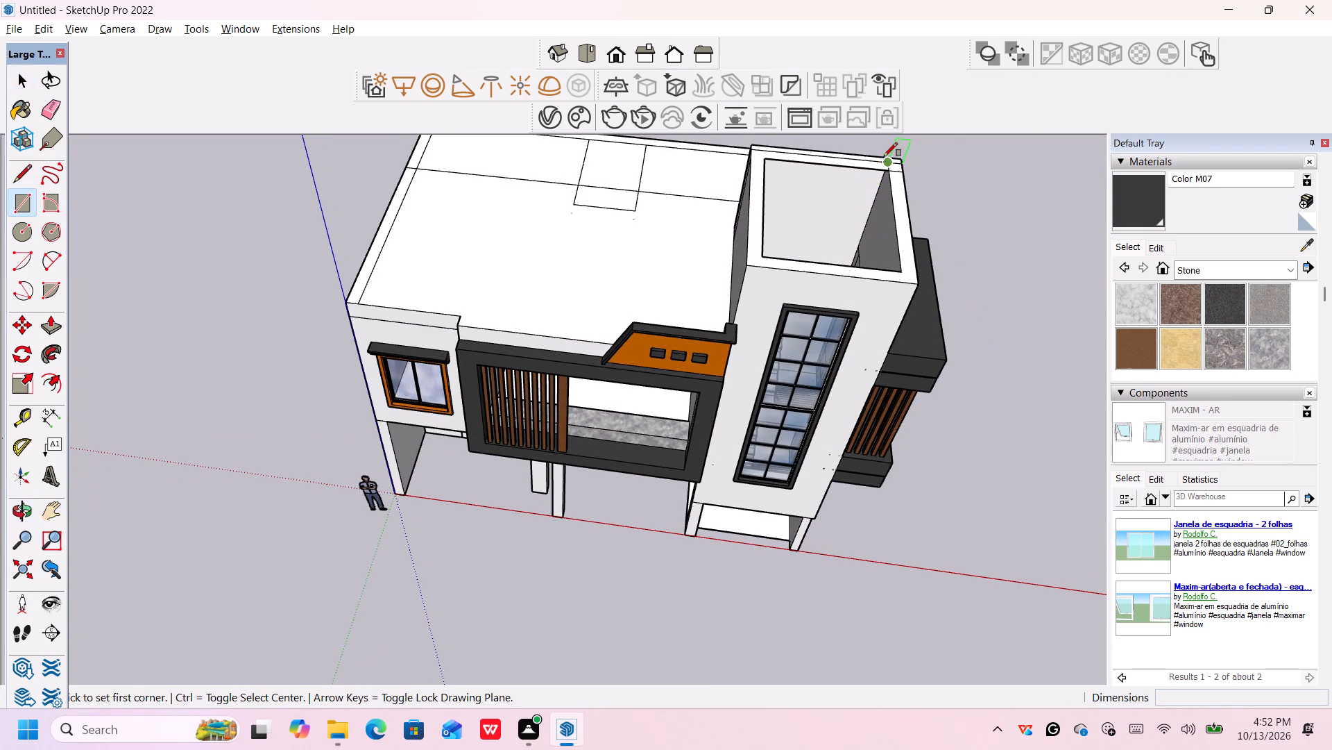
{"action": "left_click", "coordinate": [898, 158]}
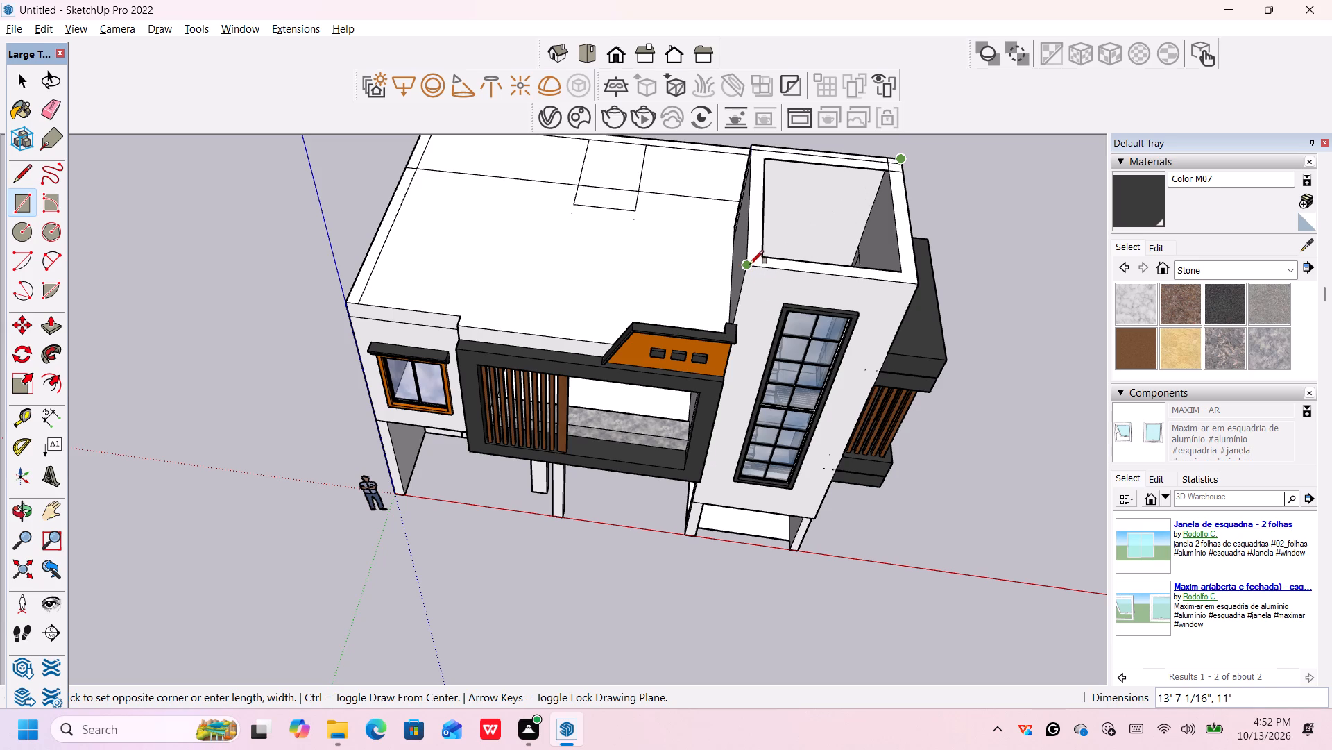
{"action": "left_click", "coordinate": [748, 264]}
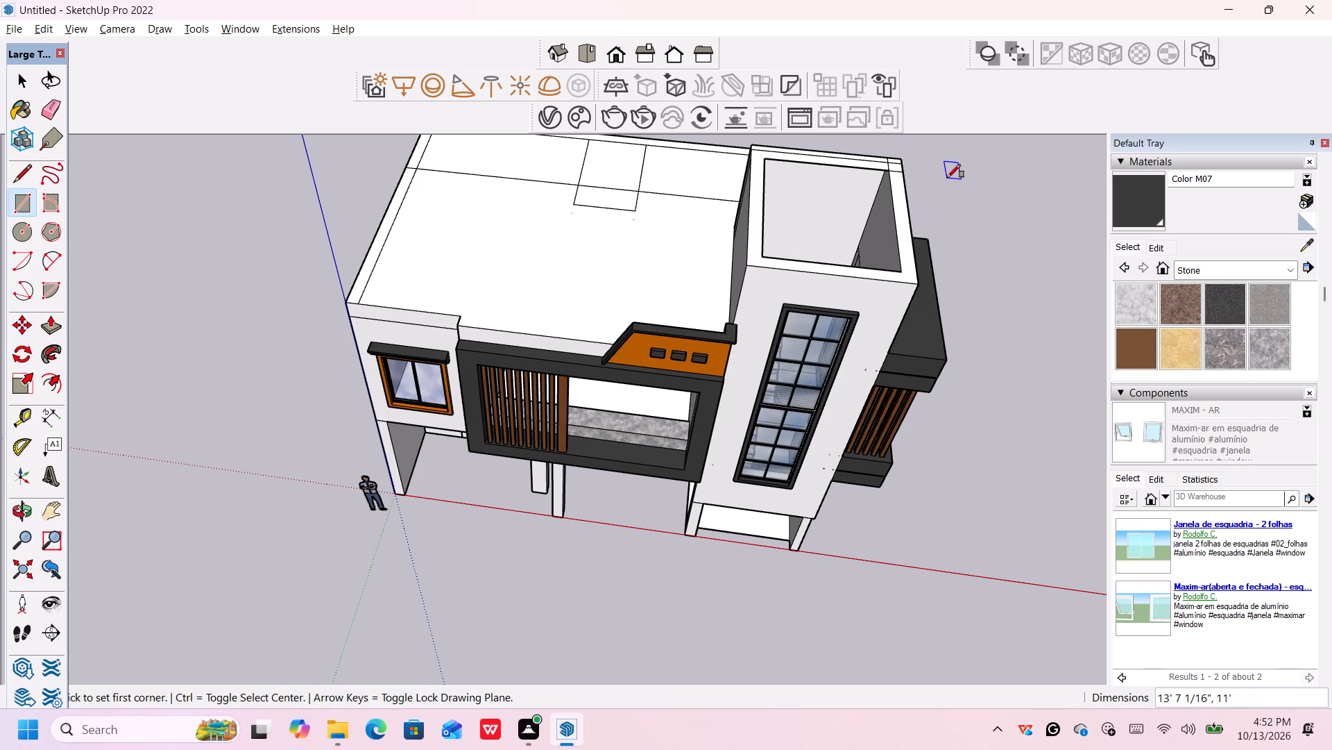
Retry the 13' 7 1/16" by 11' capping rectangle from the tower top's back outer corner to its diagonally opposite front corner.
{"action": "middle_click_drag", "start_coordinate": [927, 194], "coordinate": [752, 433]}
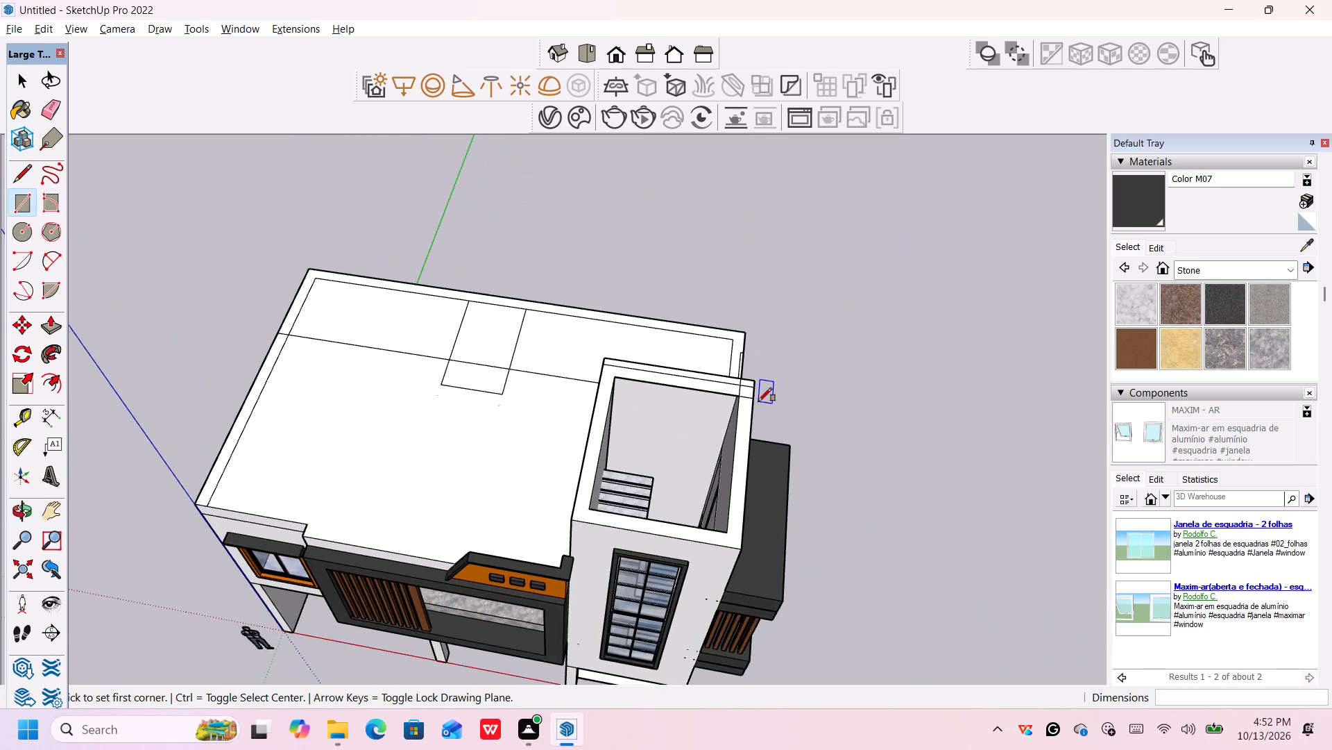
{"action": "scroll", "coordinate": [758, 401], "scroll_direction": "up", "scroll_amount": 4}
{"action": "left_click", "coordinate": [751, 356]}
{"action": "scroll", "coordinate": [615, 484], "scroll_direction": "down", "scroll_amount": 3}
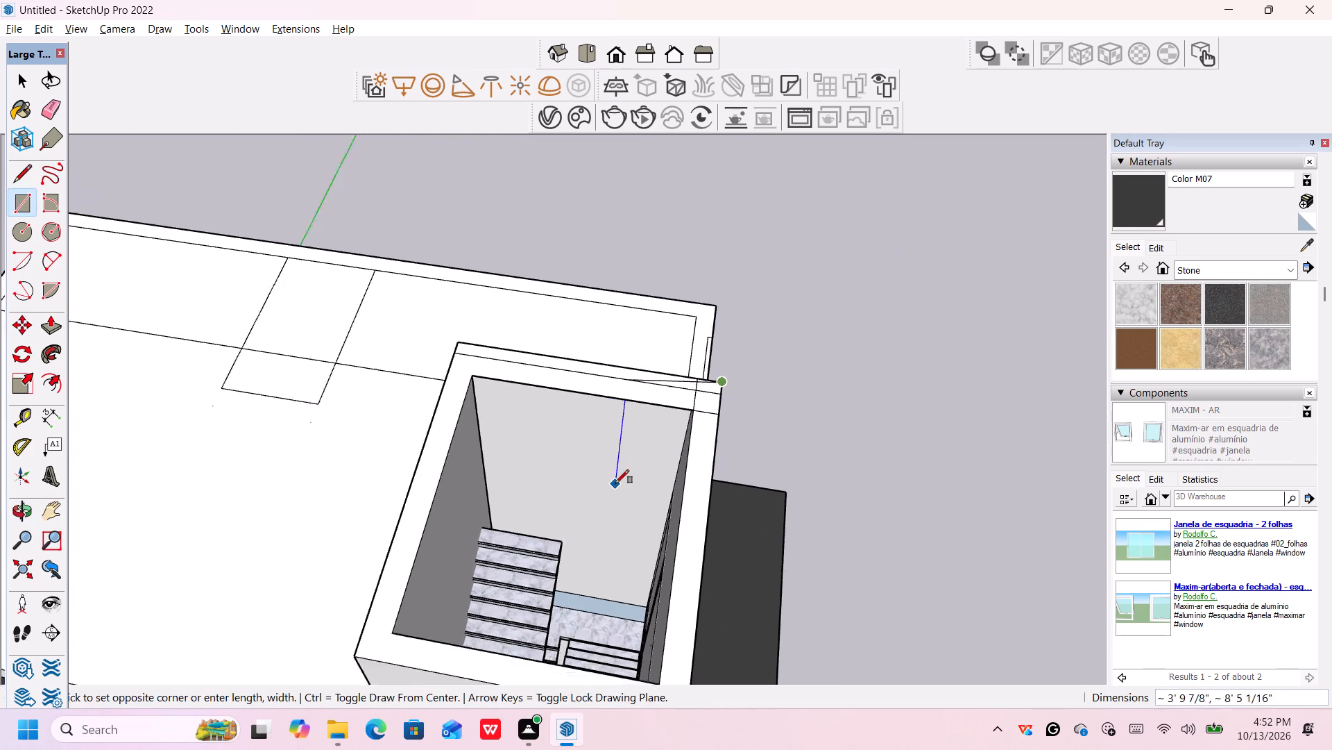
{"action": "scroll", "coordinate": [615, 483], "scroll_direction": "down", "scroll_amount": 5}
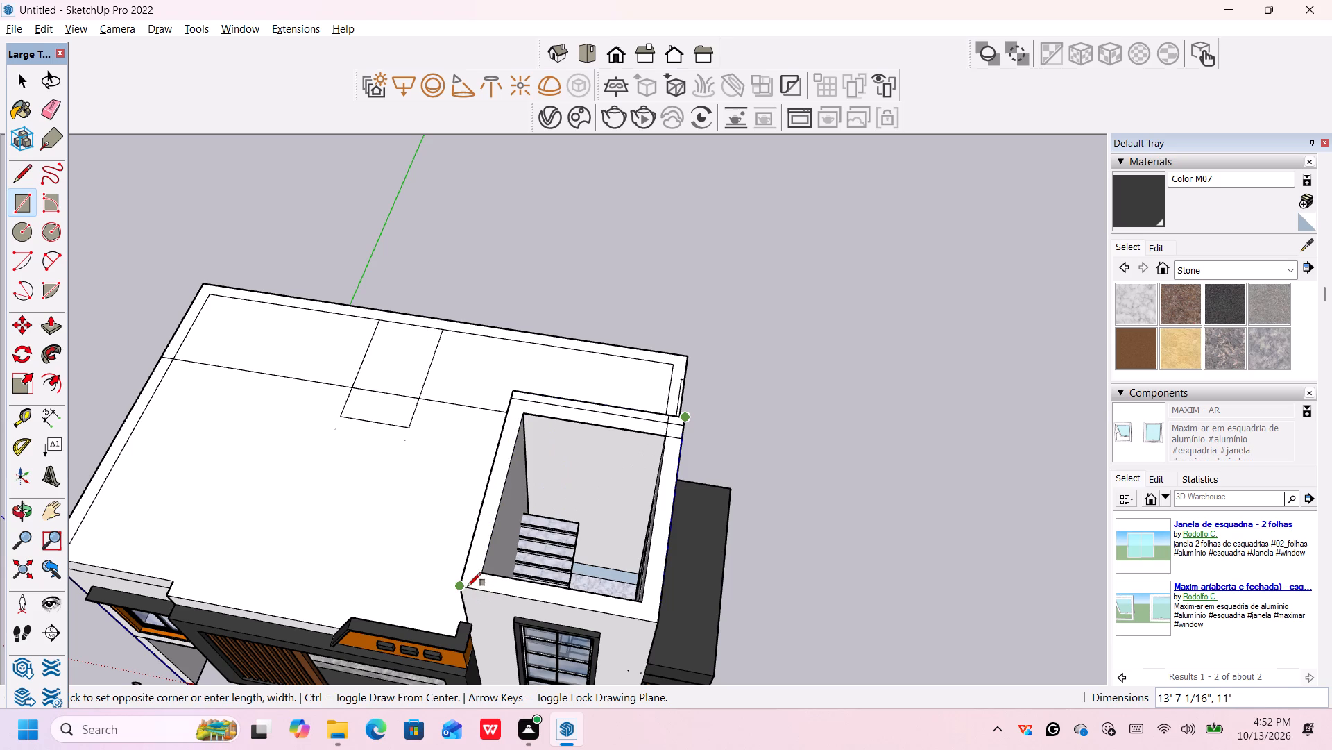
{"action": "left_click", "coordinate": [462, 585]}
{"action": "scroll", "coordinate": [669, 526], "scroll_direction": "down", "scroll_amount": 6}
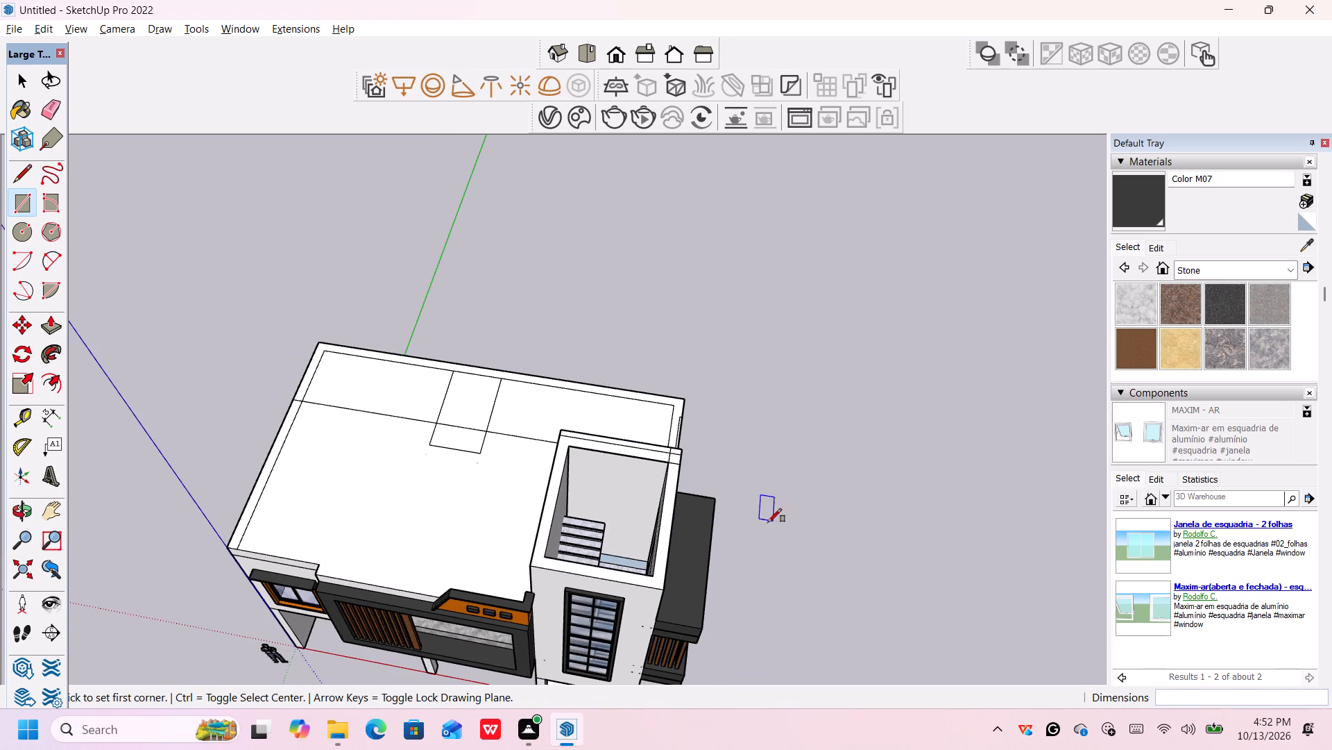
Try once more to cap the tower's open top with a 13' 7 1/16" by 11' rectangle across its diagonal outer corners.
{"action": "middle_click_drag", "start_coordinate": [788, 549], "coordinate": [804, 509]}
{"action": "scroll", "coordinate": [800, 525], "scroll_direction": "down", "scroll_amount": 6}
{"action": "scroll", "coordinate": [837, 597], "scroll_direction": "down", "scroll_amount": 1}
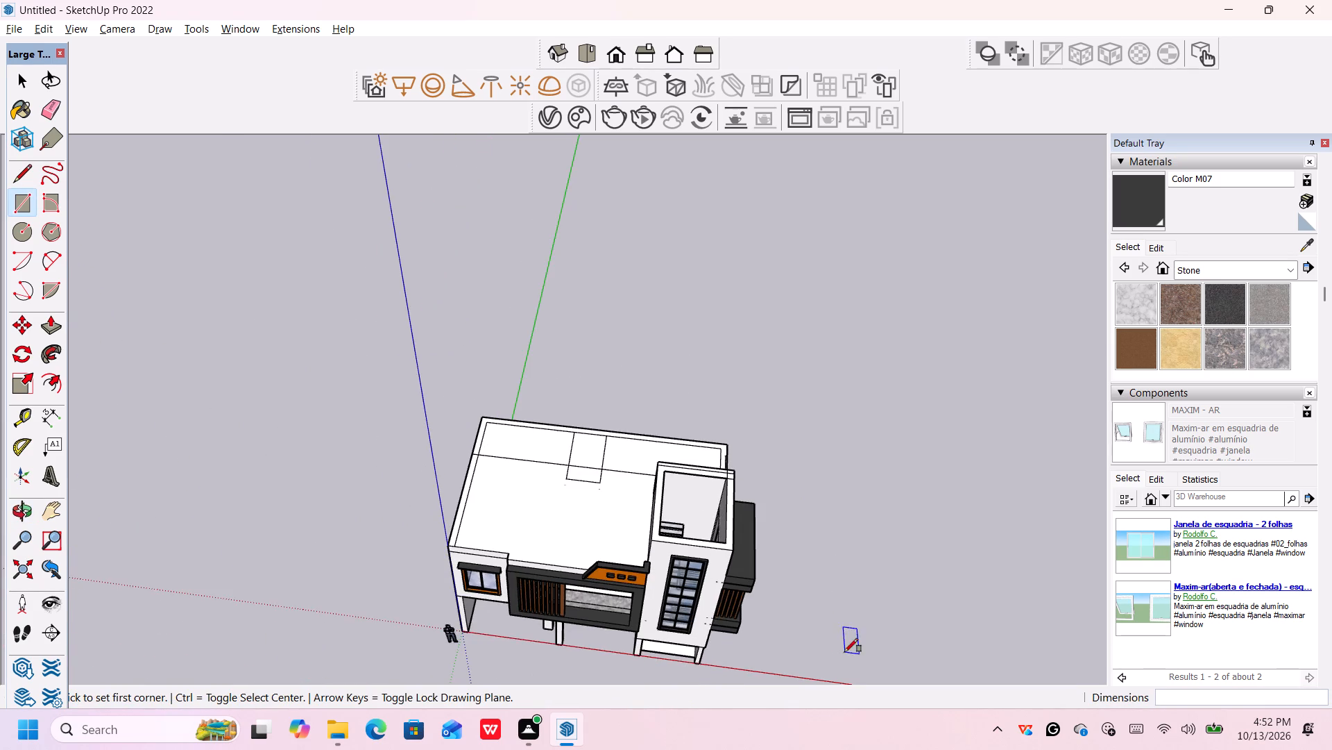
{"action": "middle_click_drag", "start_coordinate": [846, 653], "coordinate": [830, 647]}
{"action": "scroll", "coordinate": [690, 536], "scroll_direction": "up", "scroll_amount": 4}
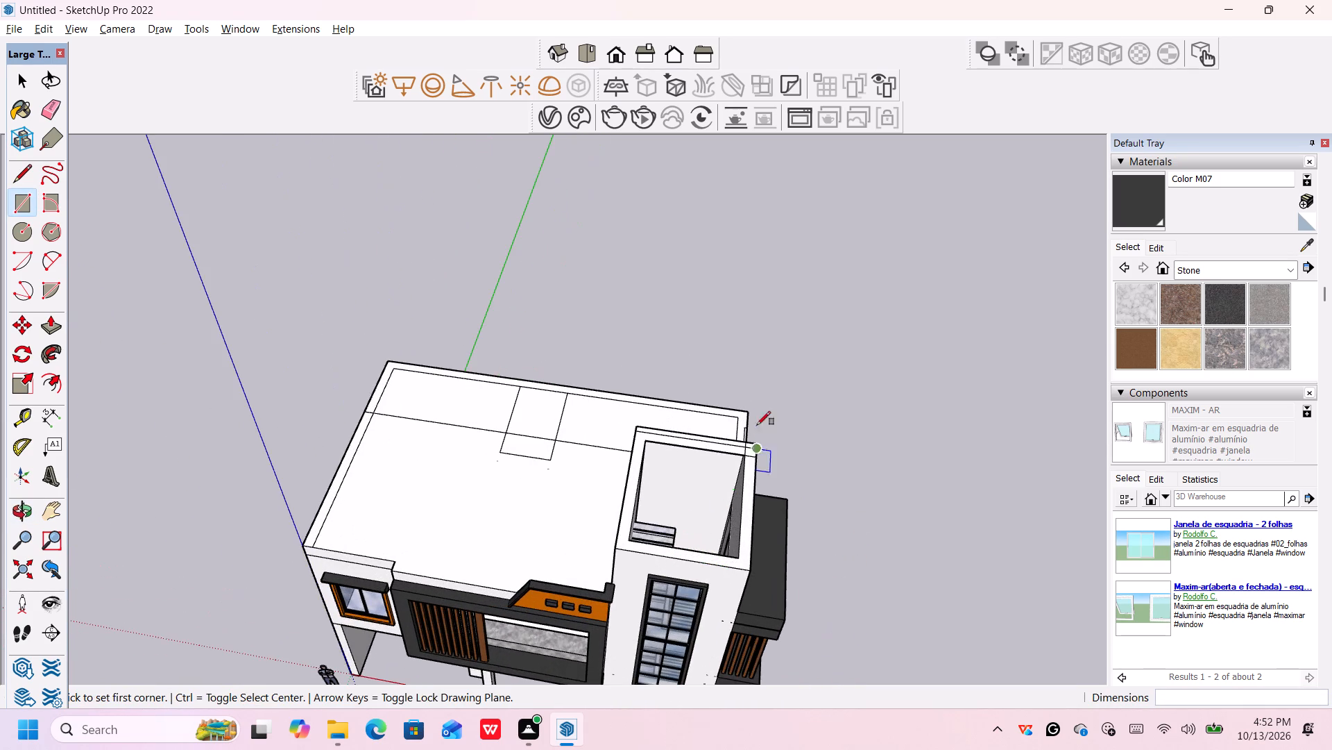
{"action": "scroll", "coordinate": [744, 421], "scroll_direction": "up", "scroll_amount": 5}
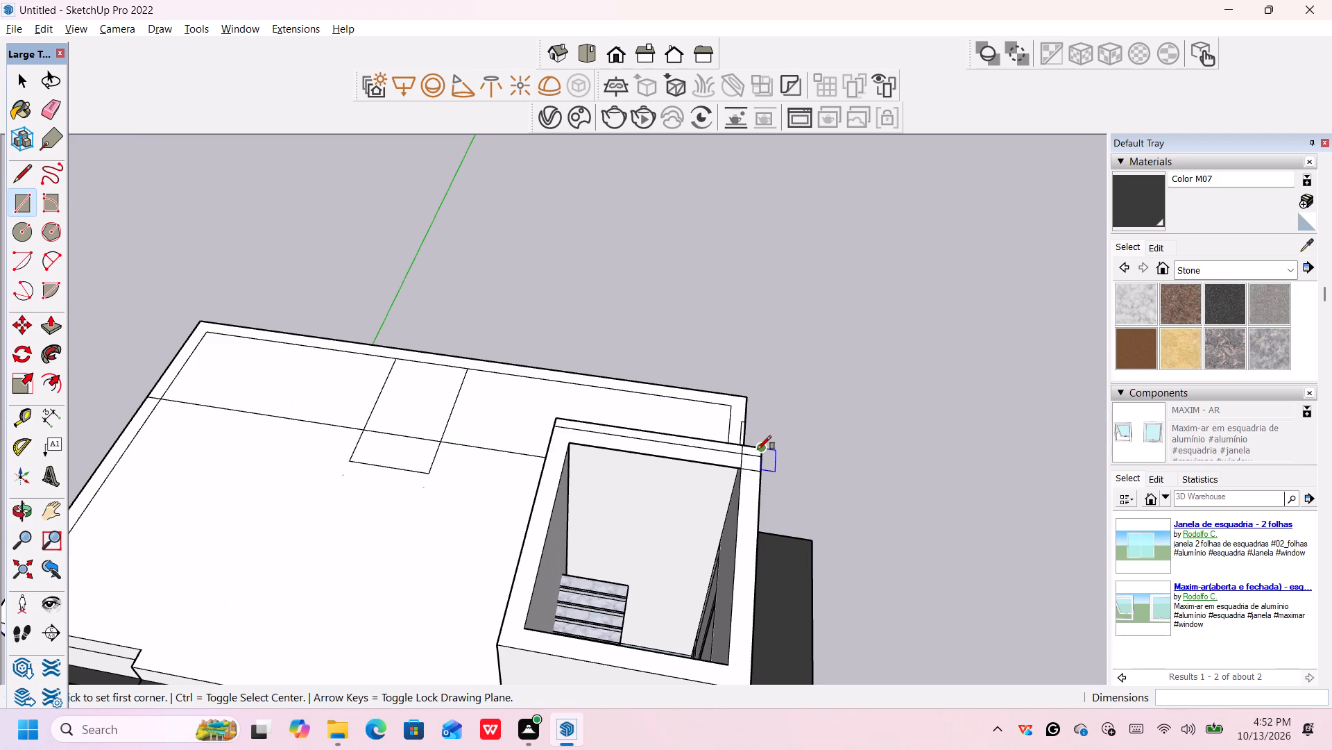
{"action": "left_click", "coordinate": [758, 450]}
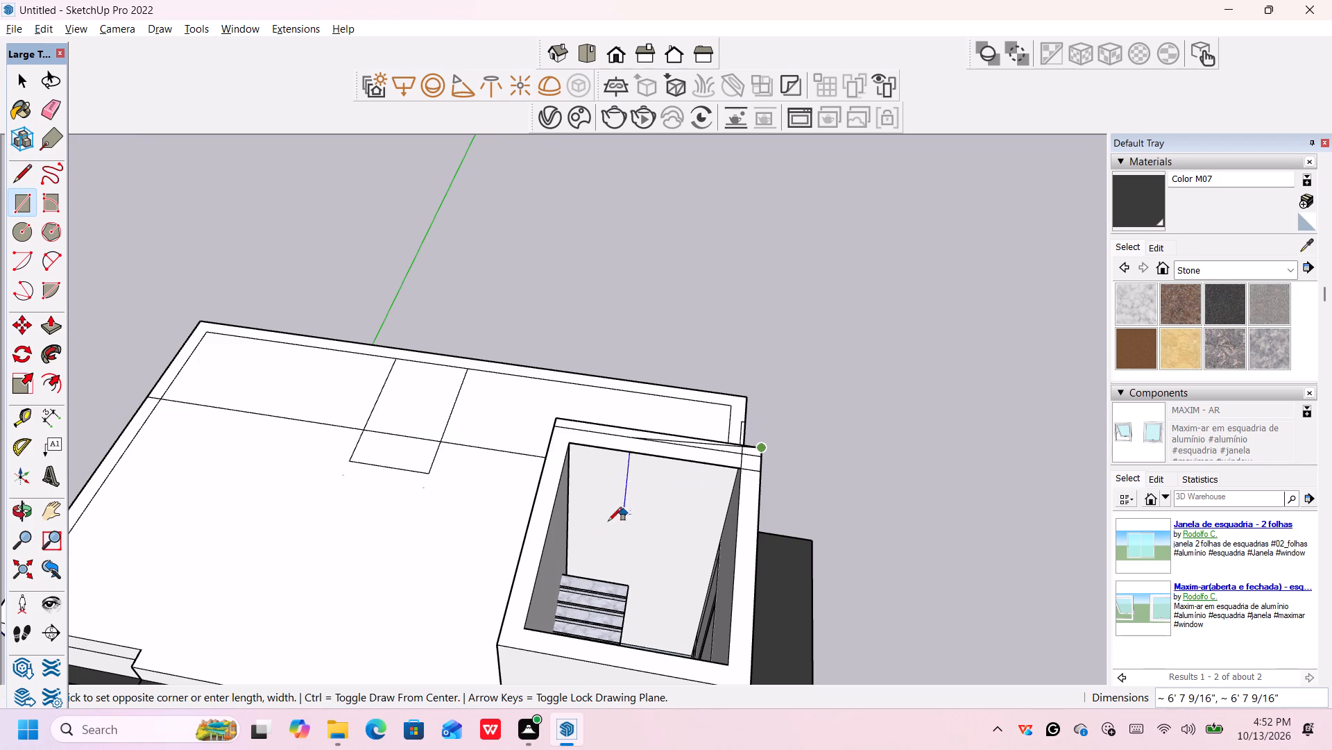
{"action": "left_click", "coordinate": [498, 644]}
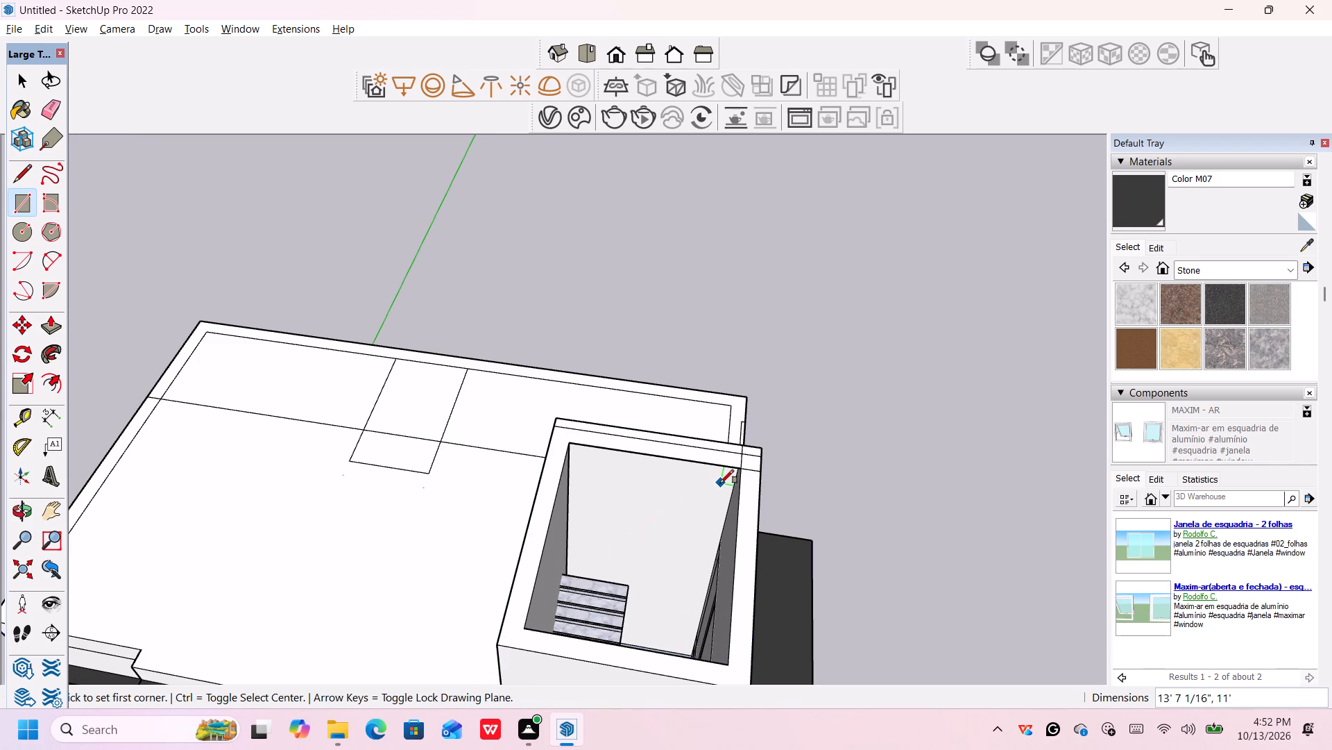
Cap the tower's open top with a rectangle about 7' 8" by 11', from partway along its roof-side outer edge to the opposite front corner.
{"action": "scroll", "coordinate": [759, 514], "scroll_direction": "down", "scroll_amount": 3}
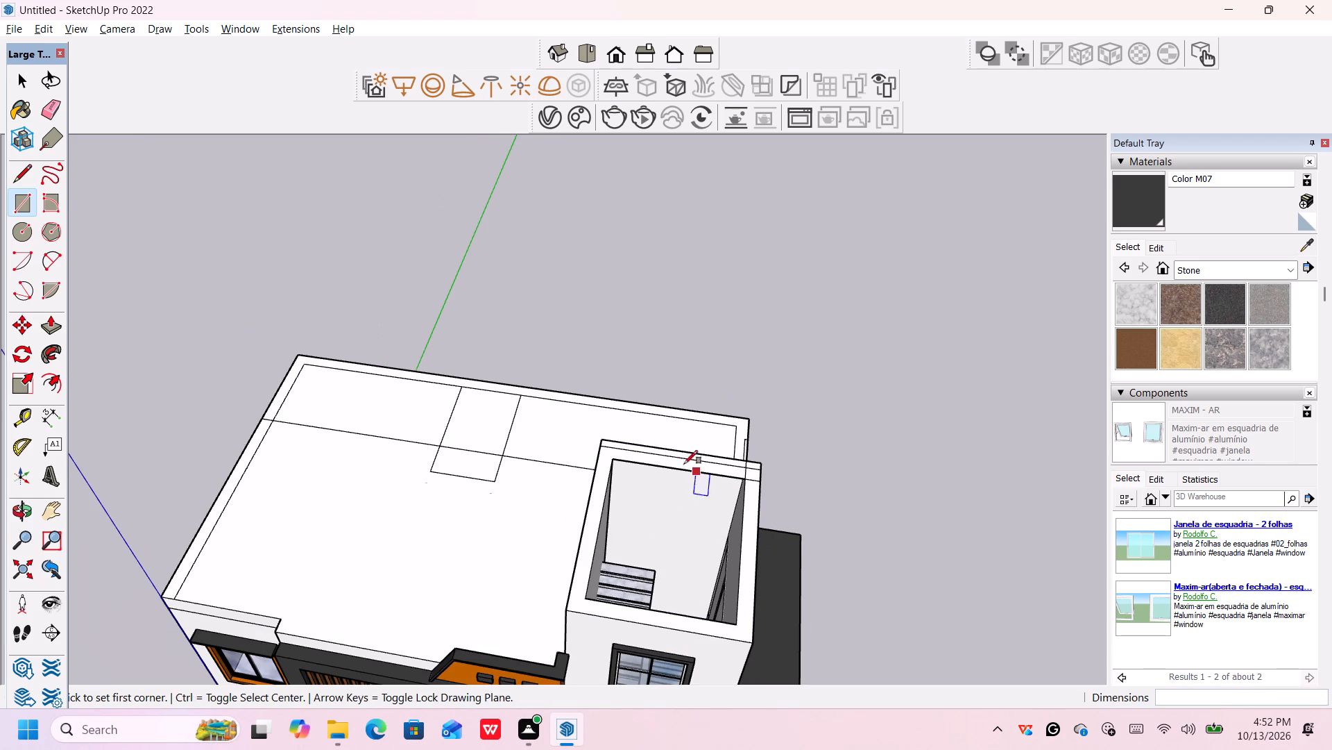
{"action": "scroll", "coordinate": [599, 484], "scroll_direction": "up", "scroll_amount": 3}
{"action": "scroll", "coordinate": [606, 483], "scroll_direction": "down", "scroll_amount": 2}
{"action": "left_click", "coordinate": [590, 512]}
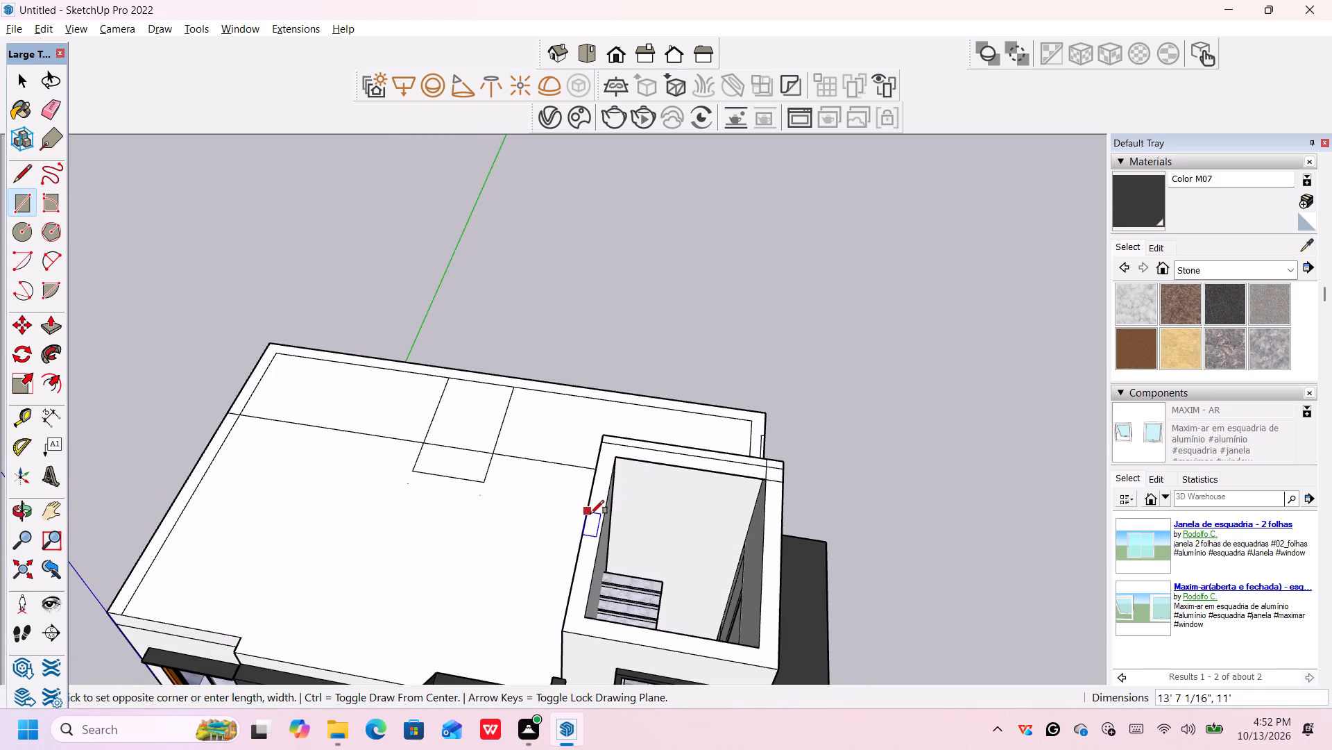
{"action": "left_click", "coordinate": [775, 535]}
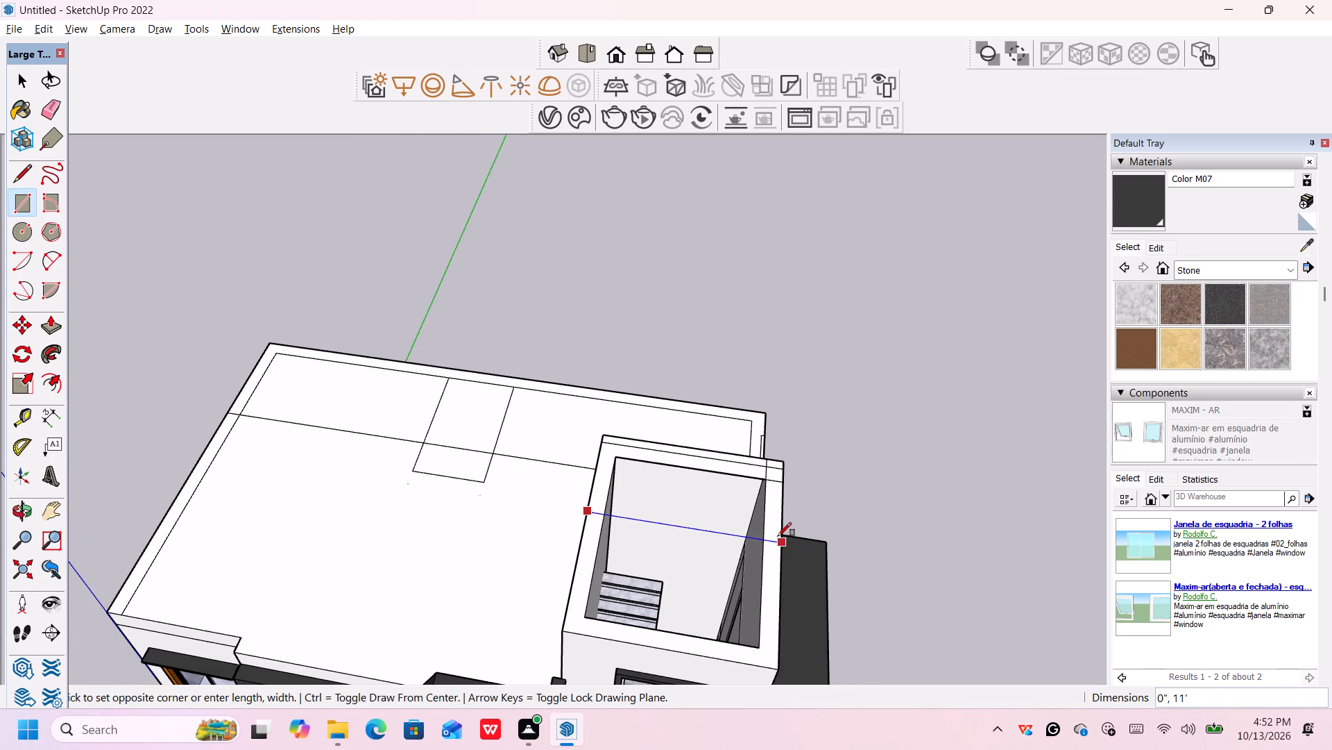
{"action": "left_click", "coordinate": [780, 667]}
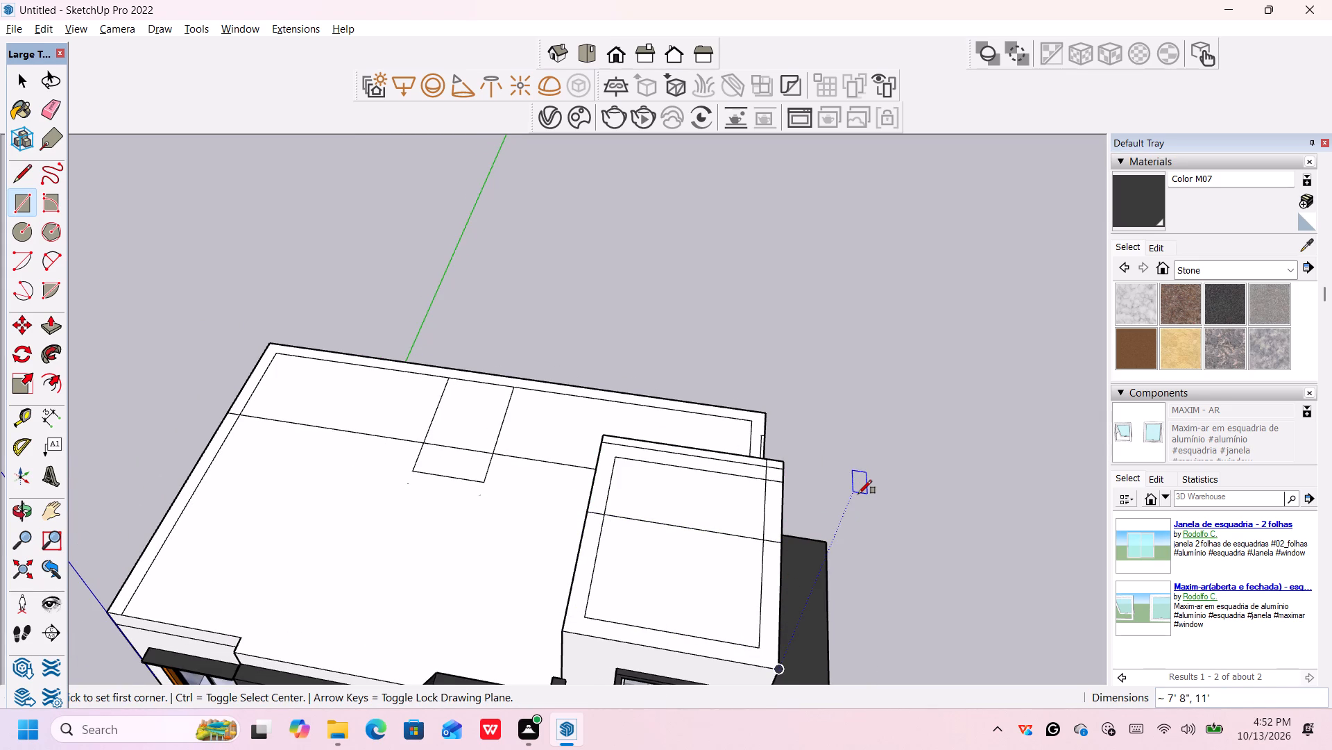
Erase the stray lines crossing the stair tower's top face, keeping only its outer outline and the inset rectangle.
{"action": "key", "text": "space"}
{"action": "scroll", "coordinate": [857, 553], "scroll_direction": "down", "scroll_amount": 1}
{"action": "middle_click_drag", "start_coordinate": [864, 547], "coordinate": [908, 370]}
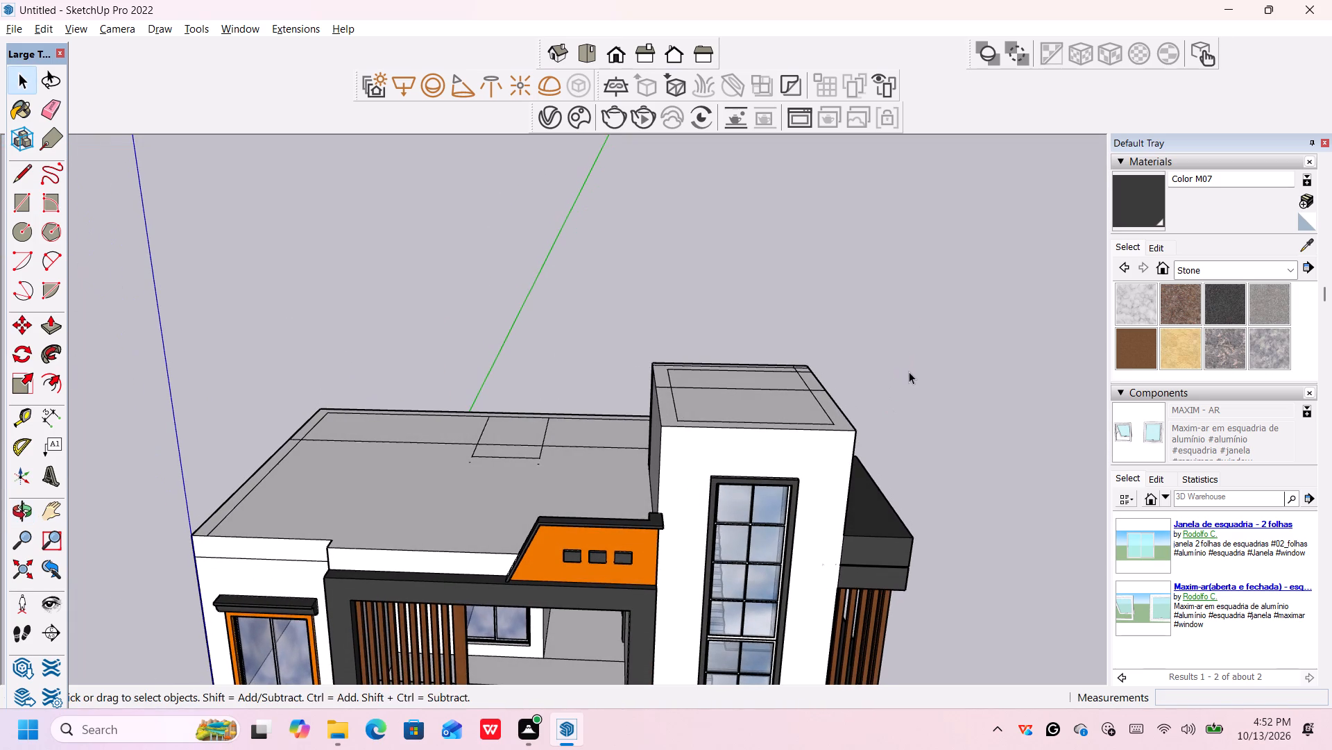
{"action": "middle_click_drag", "start_coordinate": [912, 371], "coordinate": [874, 373]}
{"action": "scroll", "coordinate": [875, 389], "scroll_direction": "up", "scroll_amount": 2}
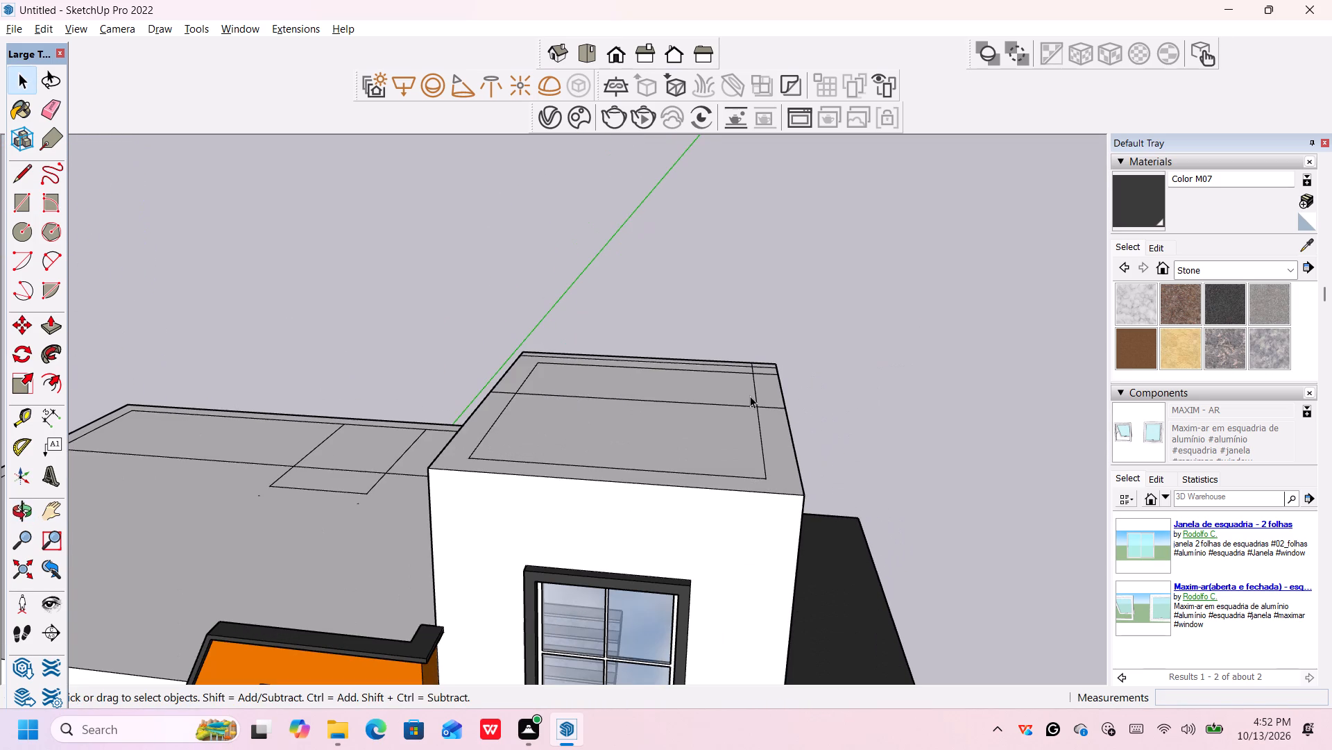
{"action": "key", "text": "e"}
{"action": "left_click", "coordinate": [735, 407]}
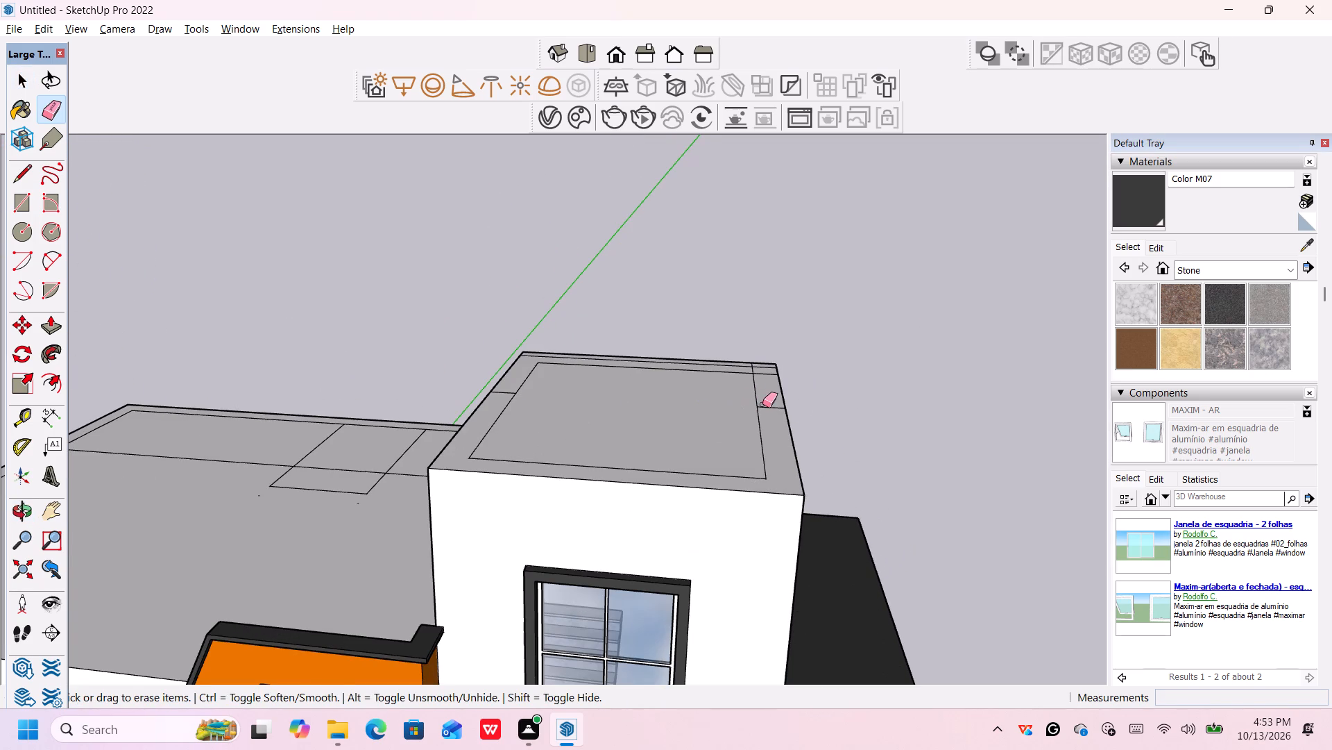
{"action": "left_click", "coordinate": [768, 406]}
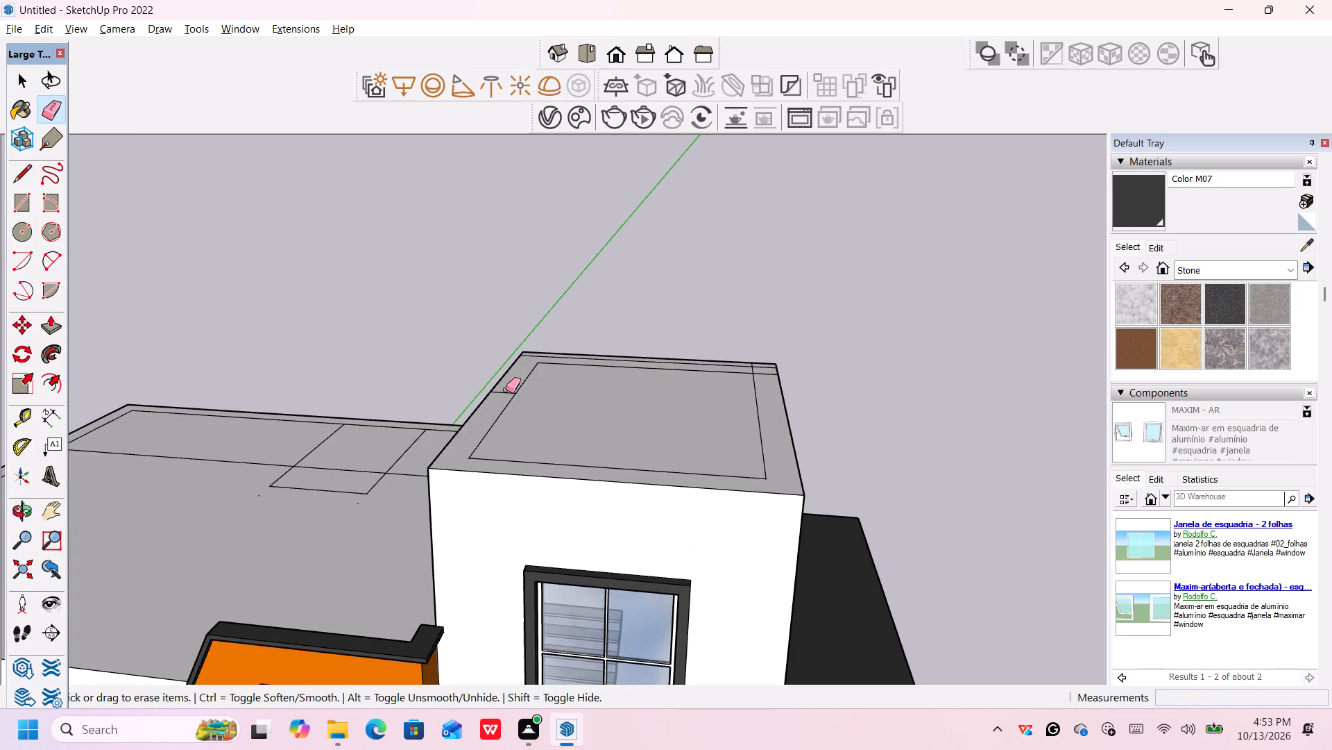
{"action": "left_click", "coordinate": [504, 390]}
{"action": "middle_click_drag", "start_coordinate": [636, 365], "coordinate": [667, 473]}
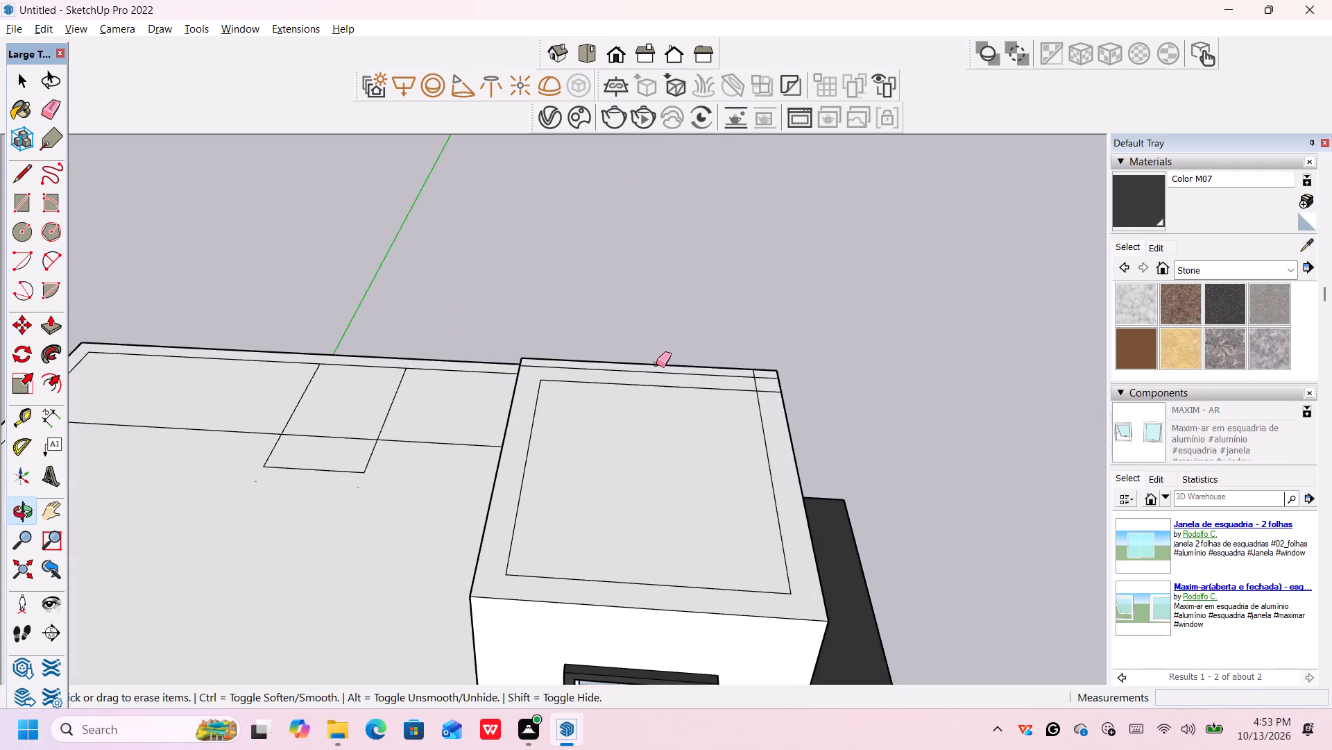
{"action": "left_click", "coordinate": [654, 371]}
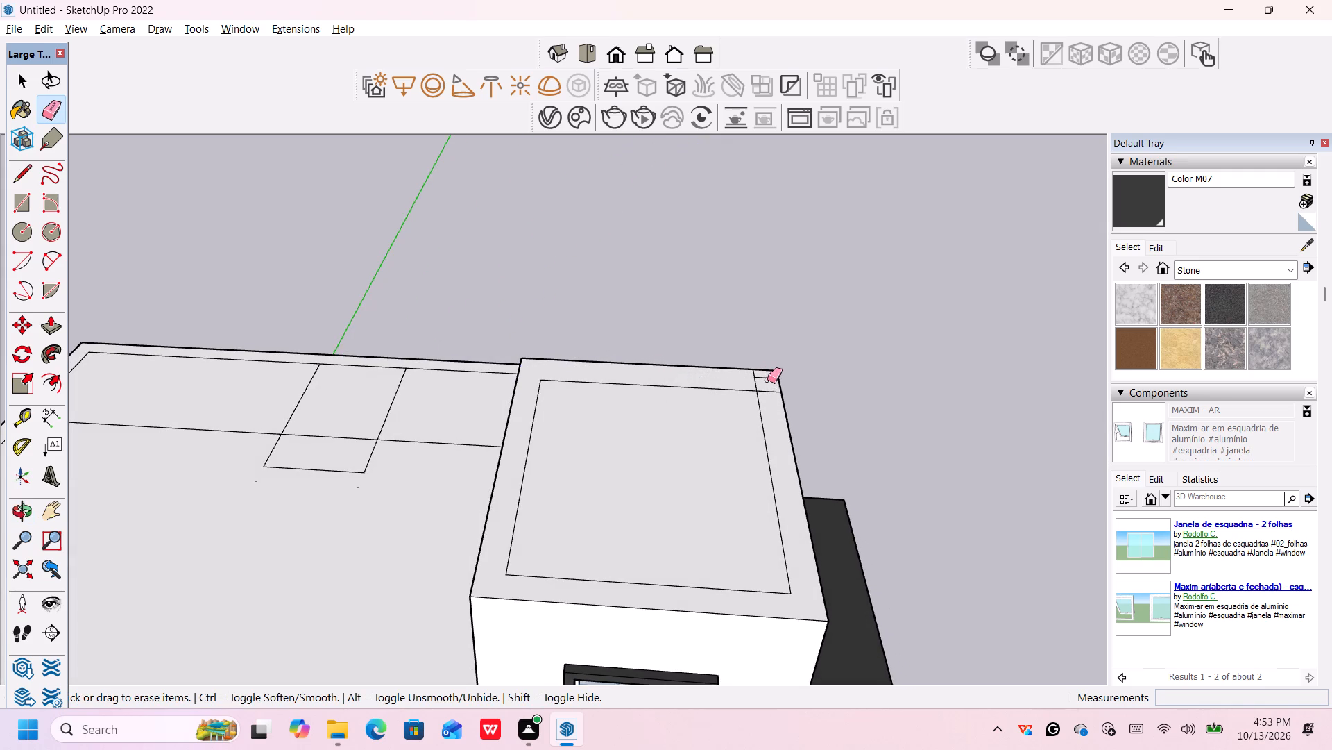
{"action": "left_click", "coordinate": [768, 377]}
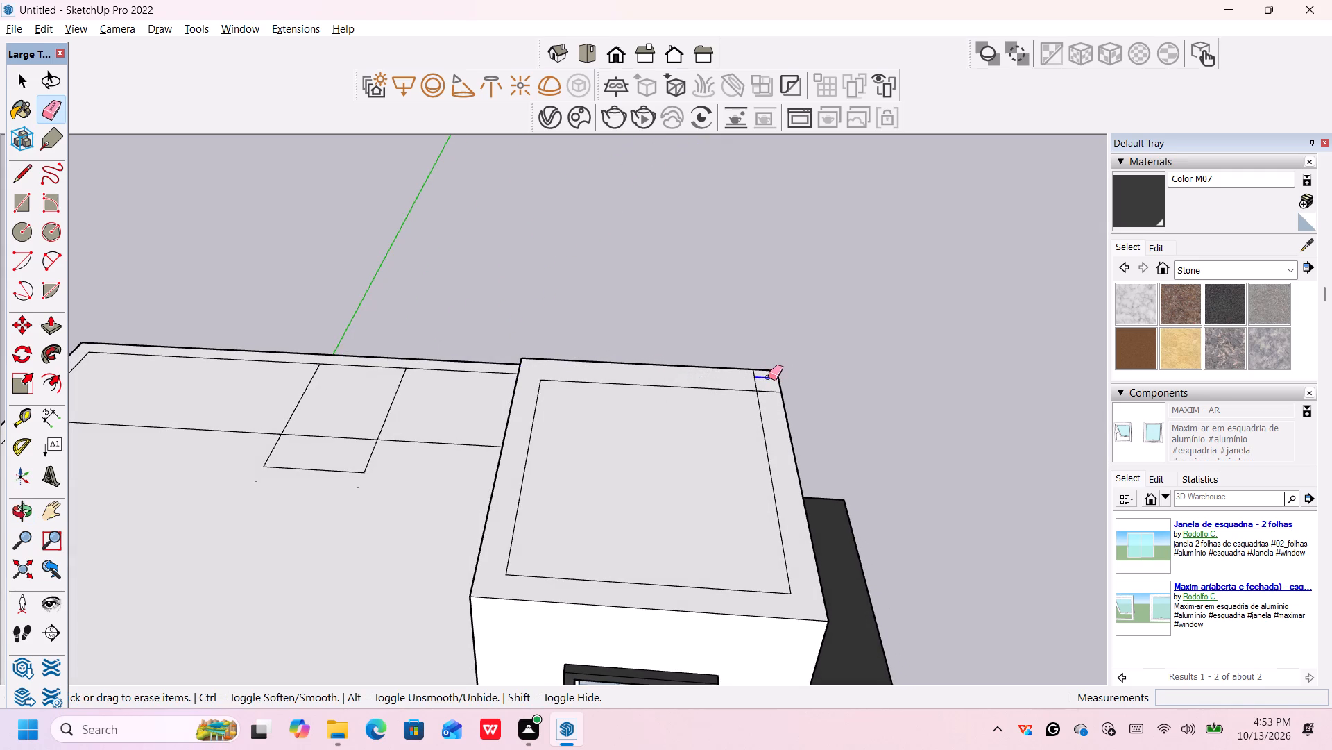
{"action": "left_click", "coordinate": [755, 376]}
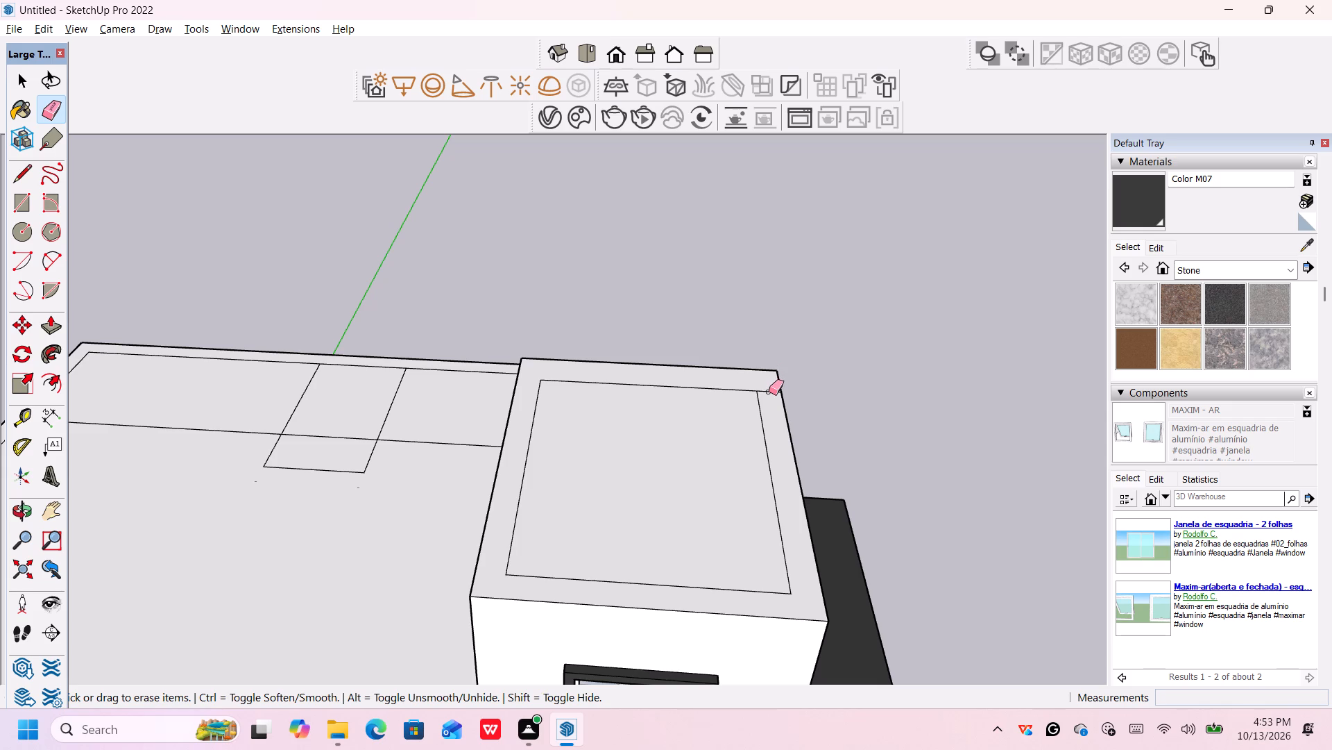
{"action": "left_click", "coordinate": [769, 392]}
{"action": "key", "text": "space"}
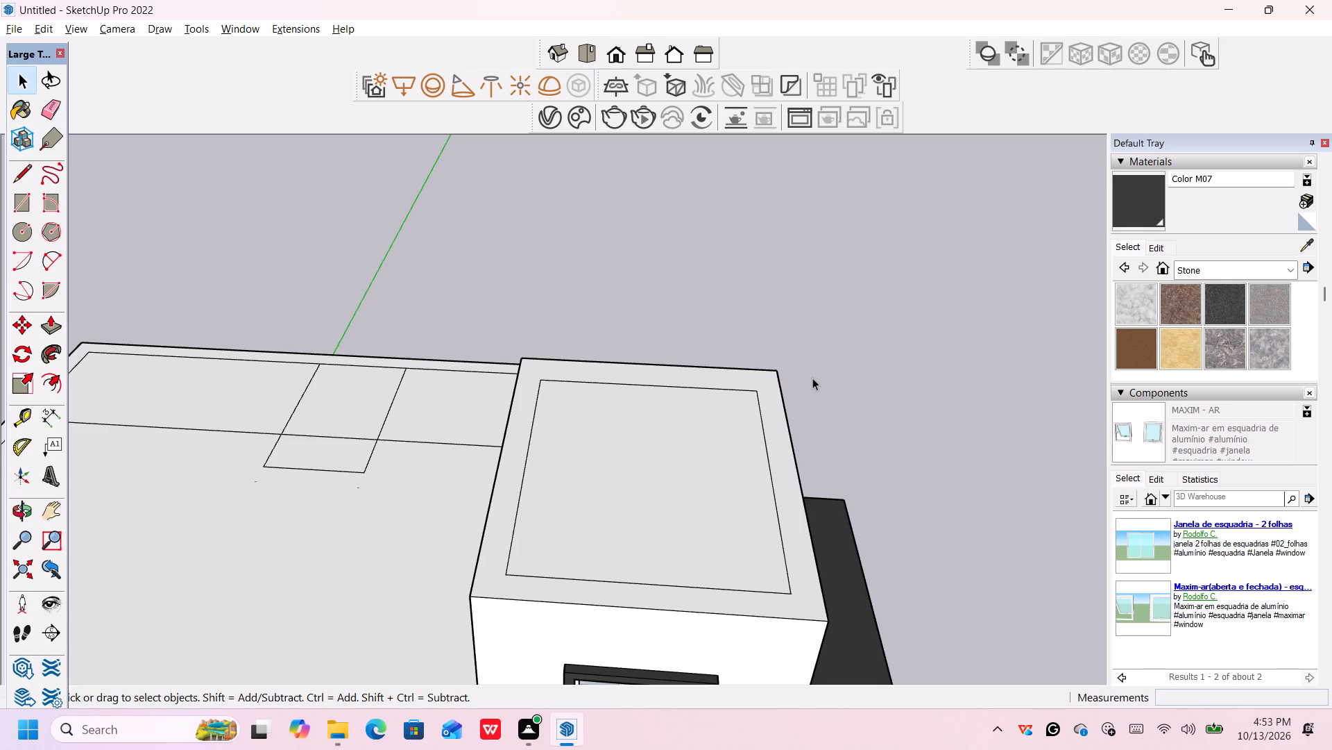
Push/Pull the inset rectangular face on top of the stair tower upward by 1'.
{"action": "scroll", "coordinate": [812, 378], "scroll_direction": "down", "scroll_amount": 6}
{"action": "middle_click_drag", "start_coordinate": [910, 512], "coordinate": [876, 454]}
{"action": "scroll", "coordinate": [876, 454], "scroll_direction": "up", "scroll_amount": 1}
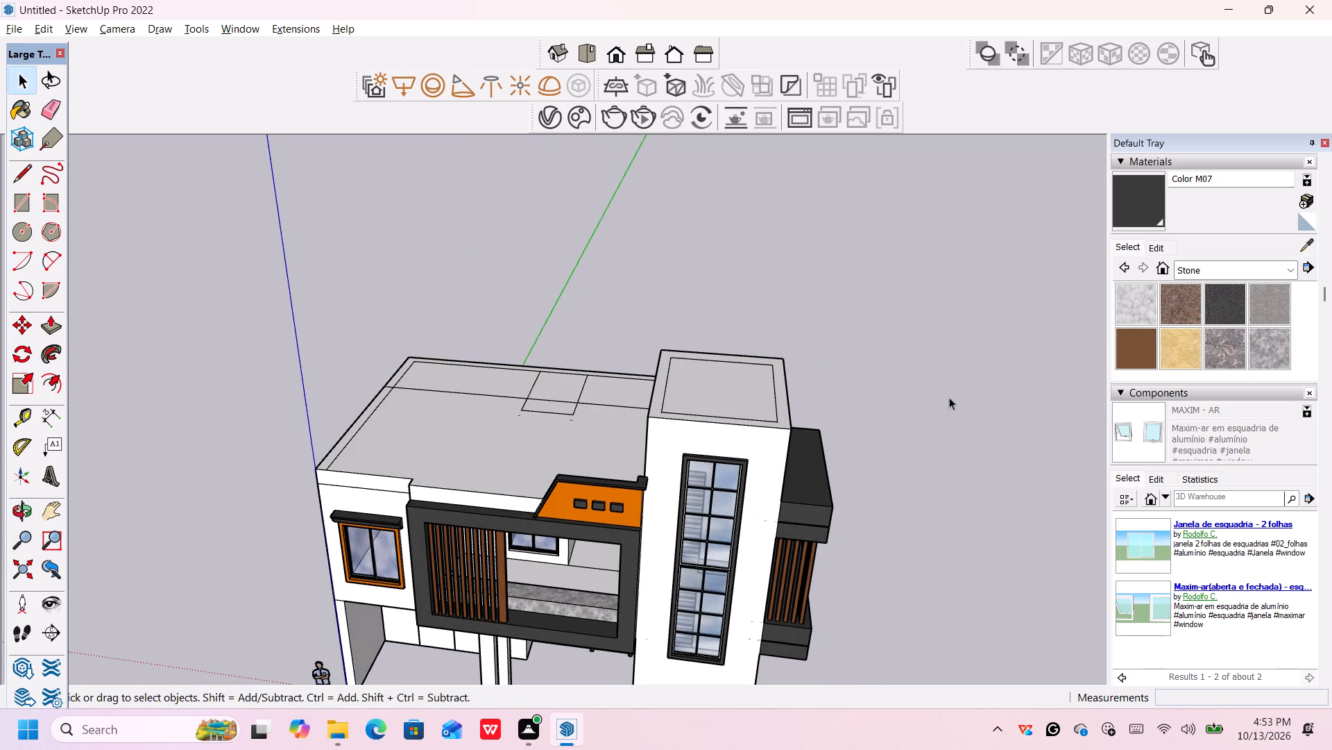
{"action": "middle_click_drag", "start_coordinate": [936, 559], "coordinate": [956, 417], "text": "shift"}
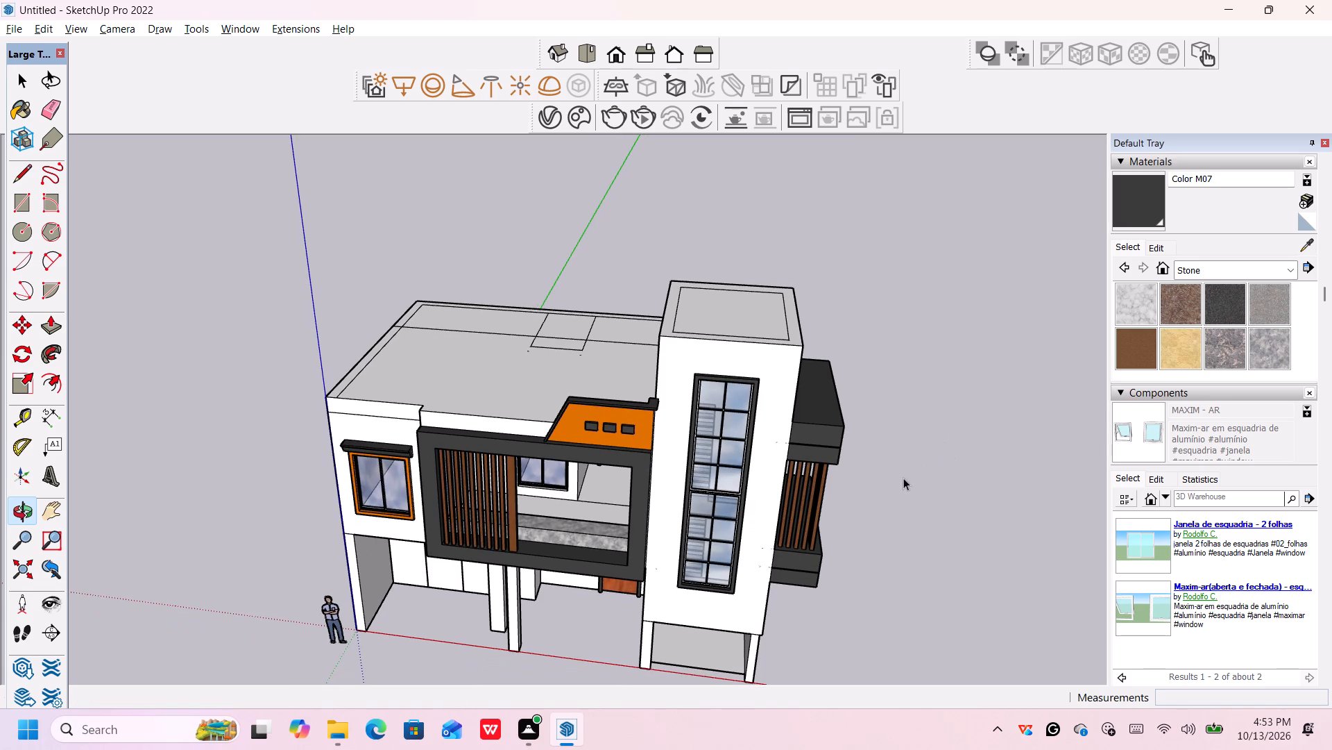
{"action": "middle_click_drag", "start_coordinate": [919, 528], "coordinate": [932, 437]}
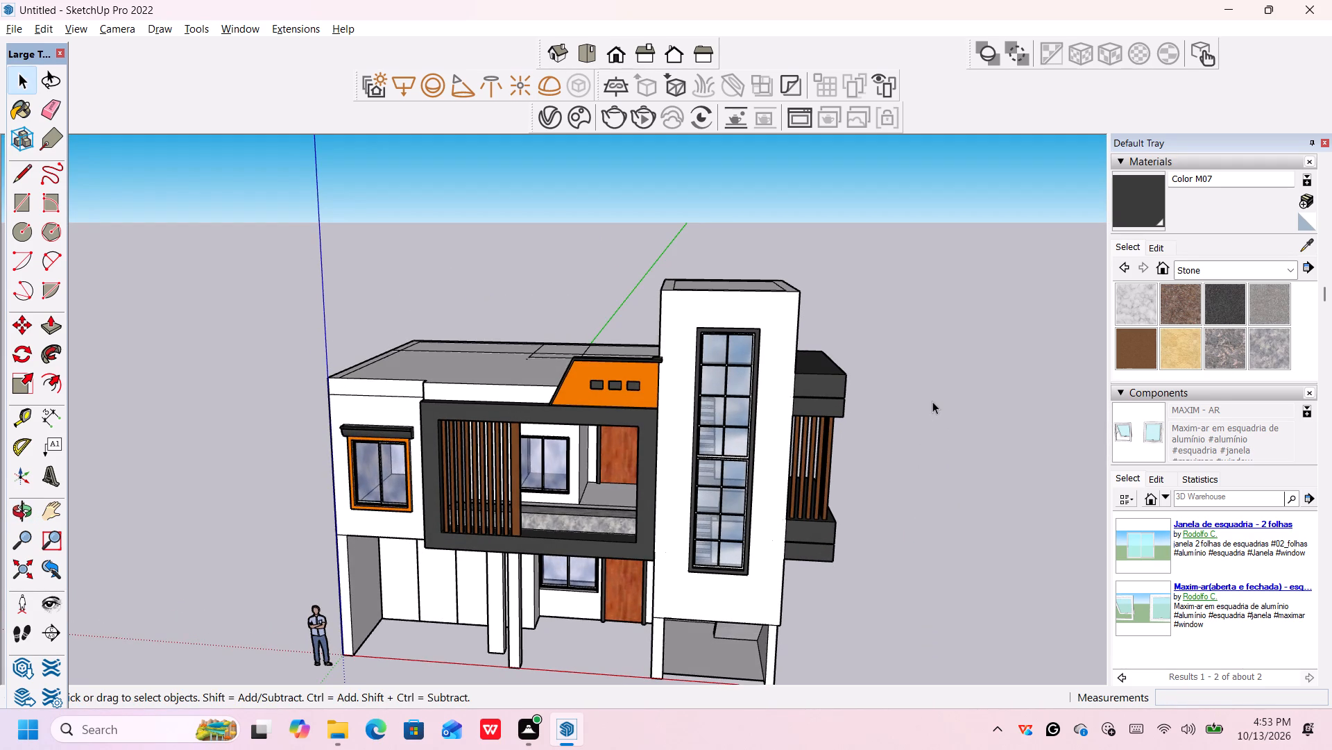
{"action": "middle_click_drag", "start_coordinate": [916, 390], "coordinate": [976, 359]}
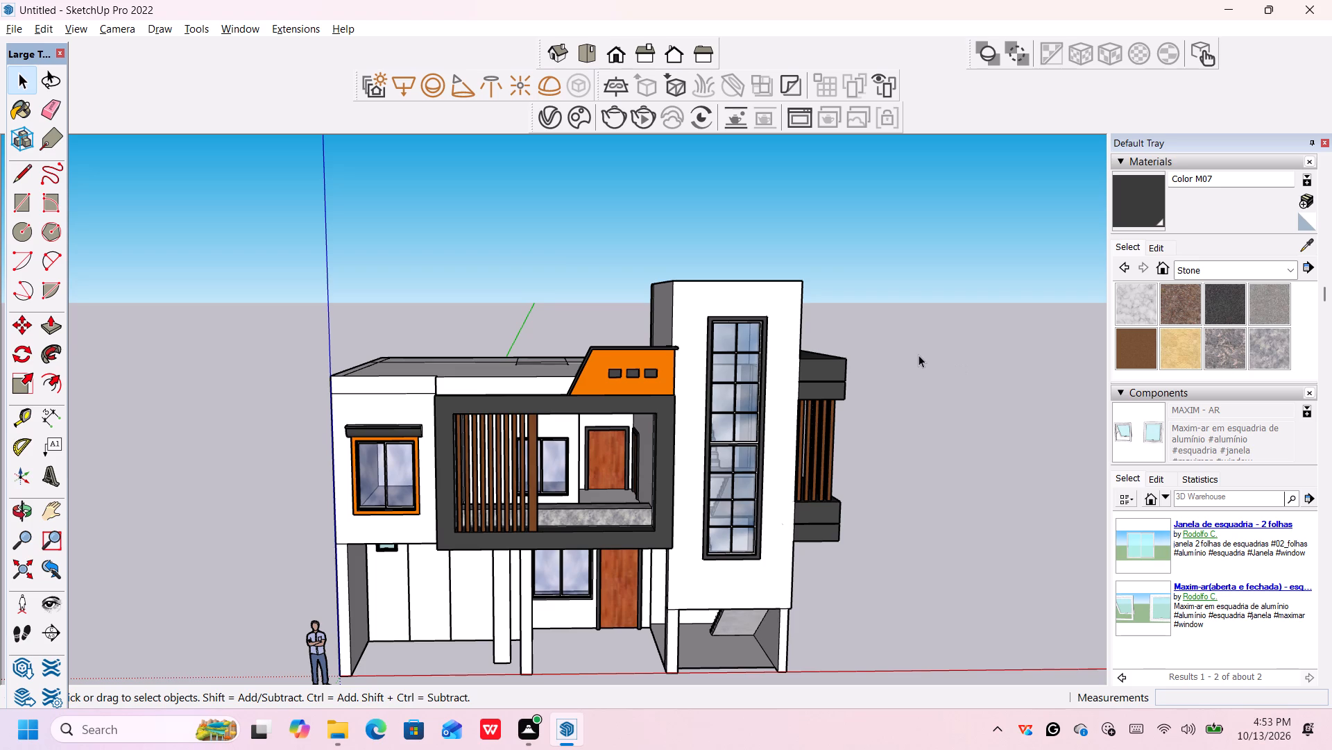
{"action": "middle_click_drag", "start_coordinate": [760, 226], "coordinate": [739, 408]}
{"action": "scroll", "coordinate": [749, 361], "scroll_direction": "up", "scroll_amount": 1}
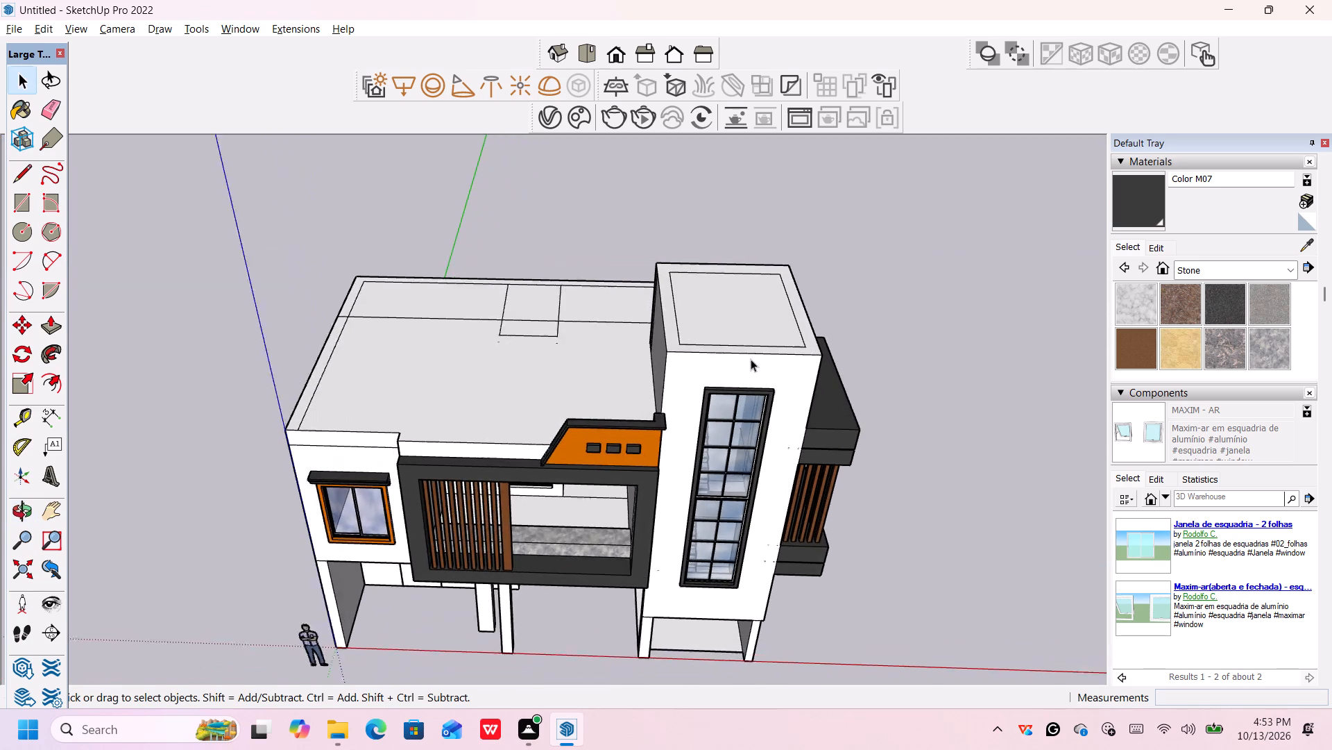
{"action": "scroll", "coordinate": [751, 359], "scroll_direction": "up", "scroll_amount": 2}
{"action": "key", "text": "p"}
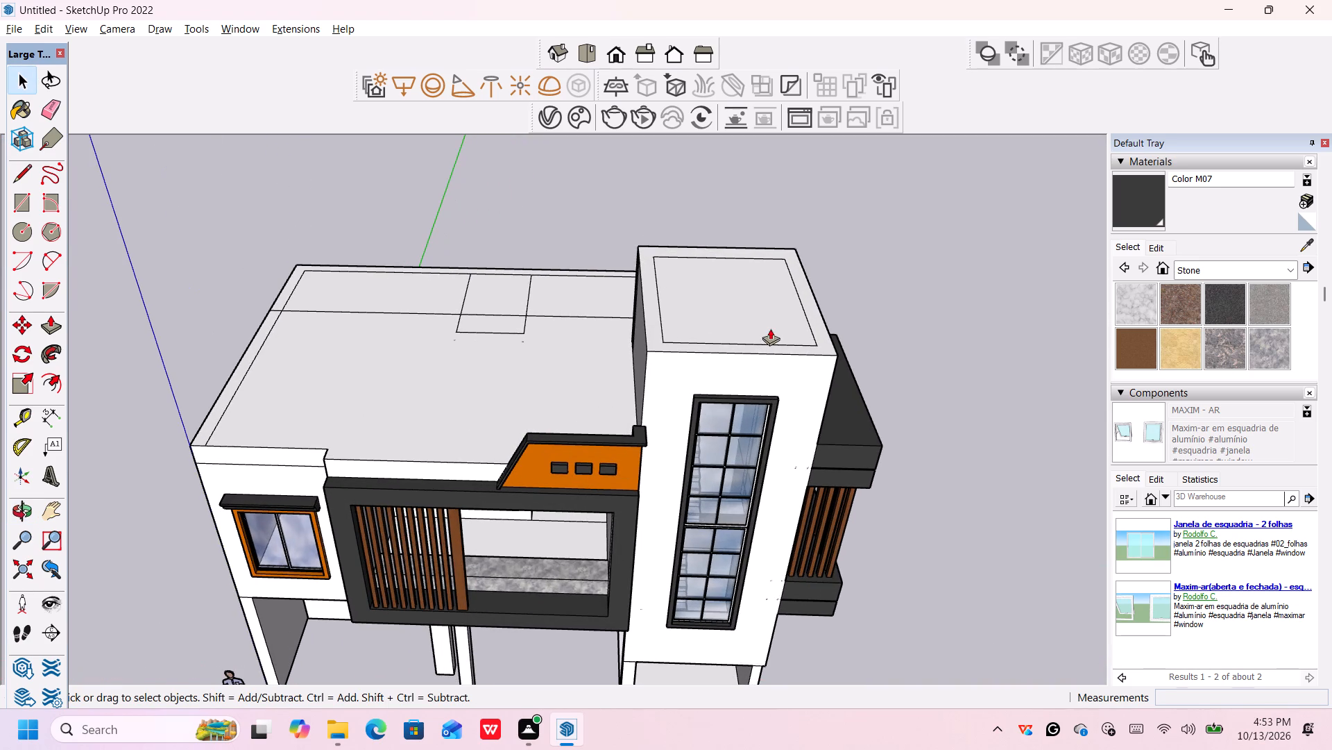
{"action": "left_click", "coordinate": [746, 307]}
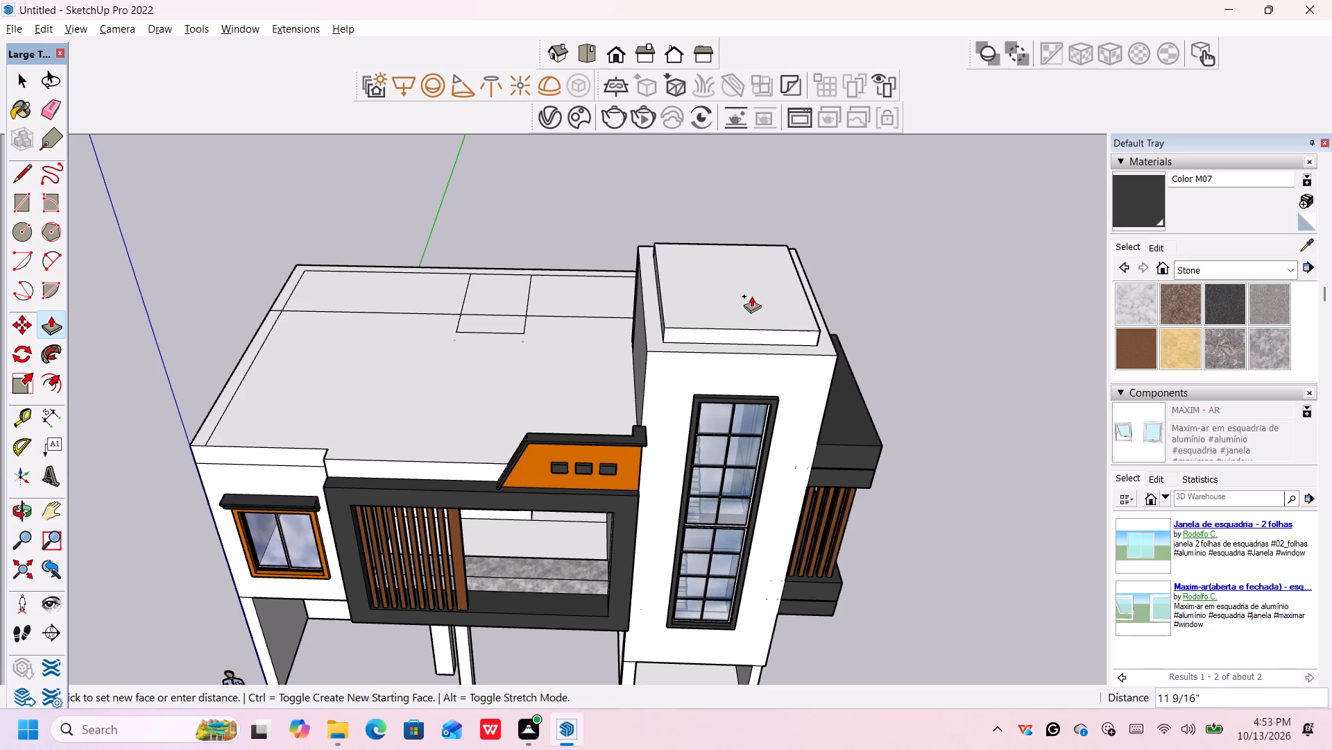
{"action": "middle_click_drag", "start_coordinate": [752, 295], "coordinate": [758, 192]}
{"action": "scroll", "coordinate": [774, 237], "scroll_direction": "up", "scroll_amount": 5}
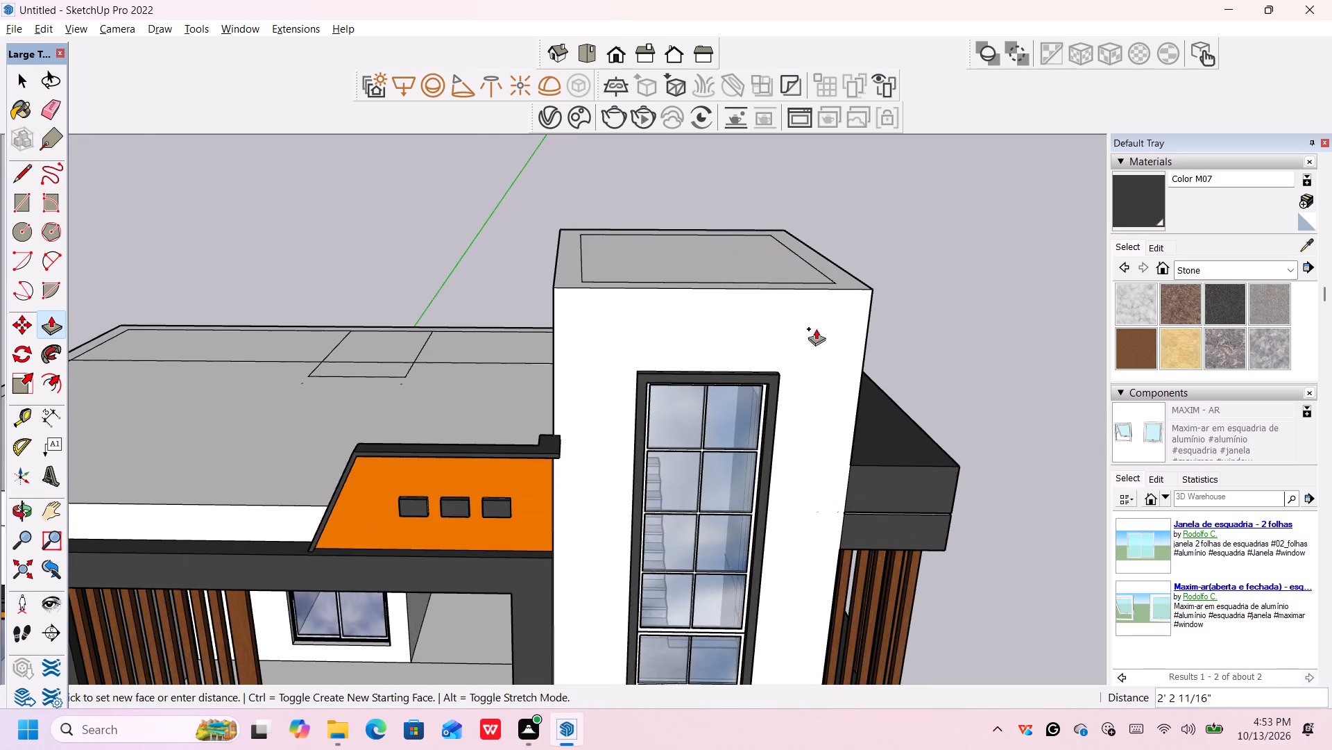
{"action": "middle_click_drag", "start_coordinate": [814, 319], "coordinate": [801, 235]}
{"action": "scroll", "coordinate": [769, 189], "scroll_direction": "up", "scroll_amount": 1}
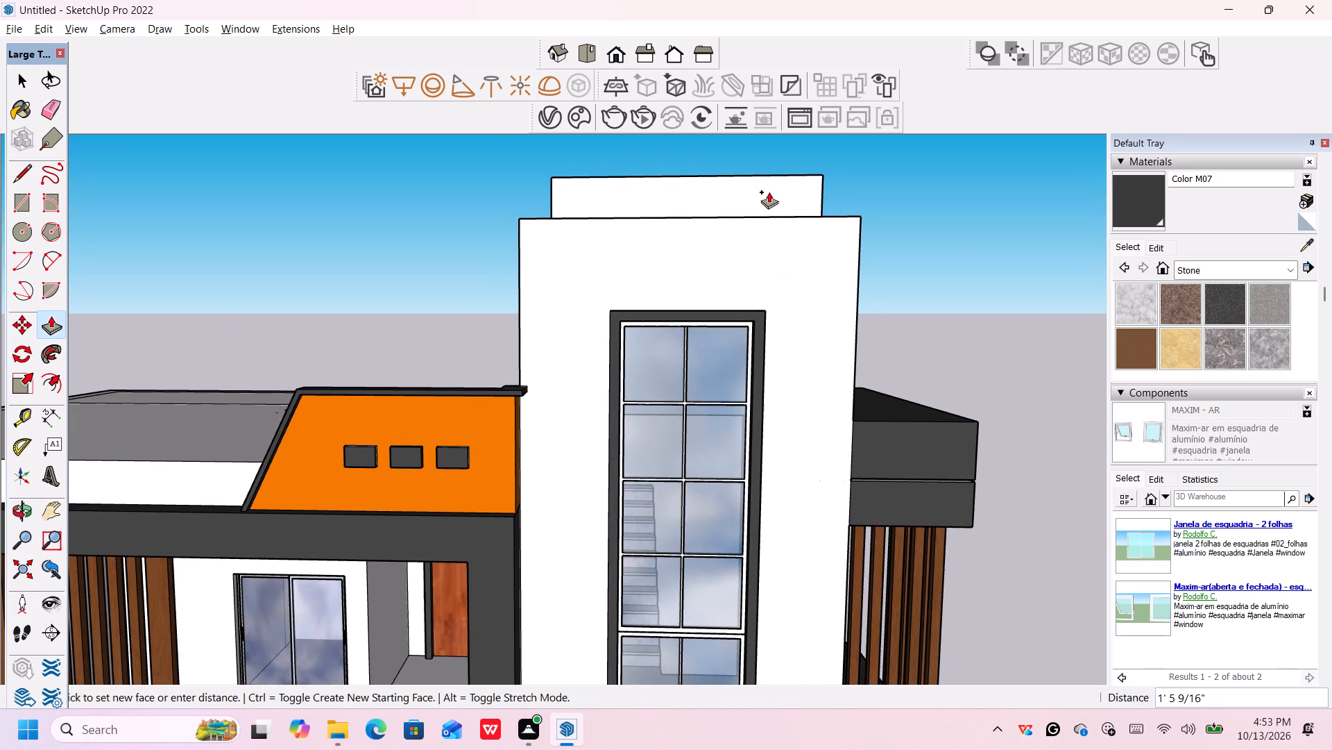
{"action": "middle_click_drag", "start_coordinate": [765, 192], "coordinate": [763, 195]}
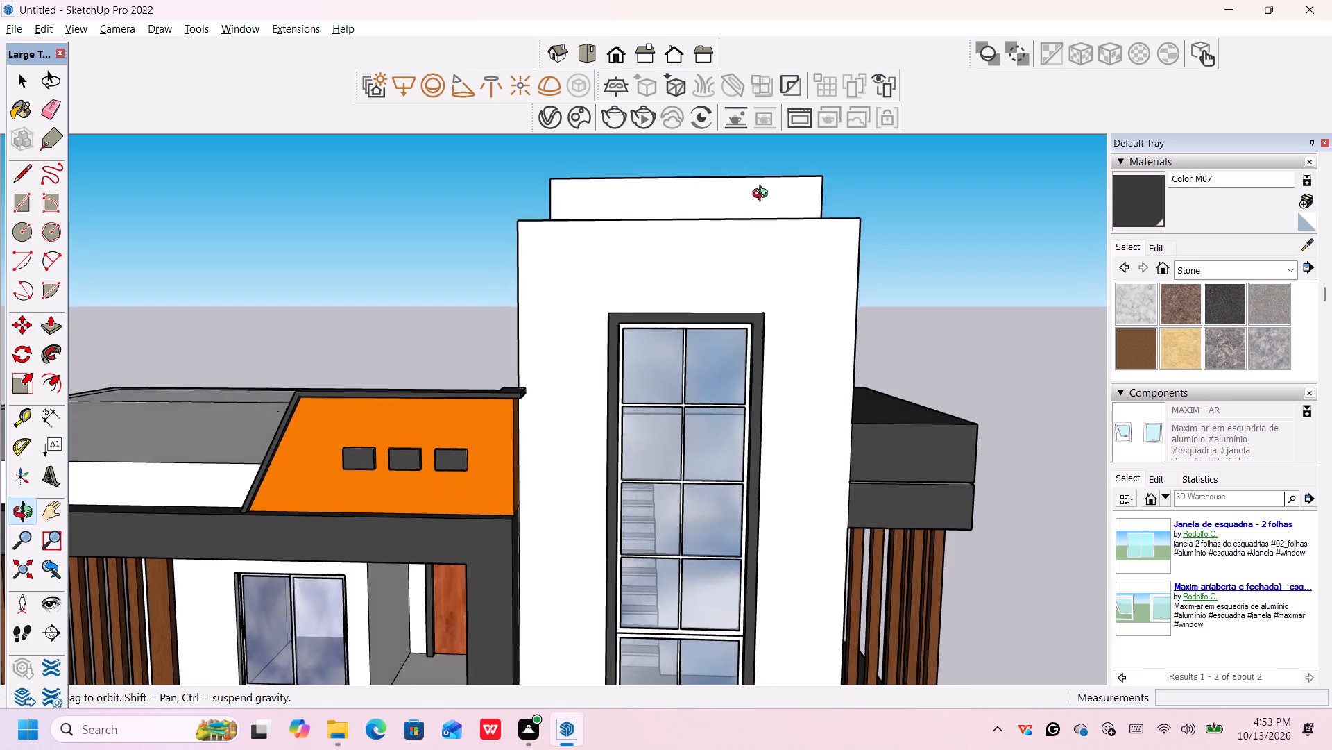
{"action": "middle_click_drag", "start_coordinate": [763, 195], "coordinate": [764, 216]}
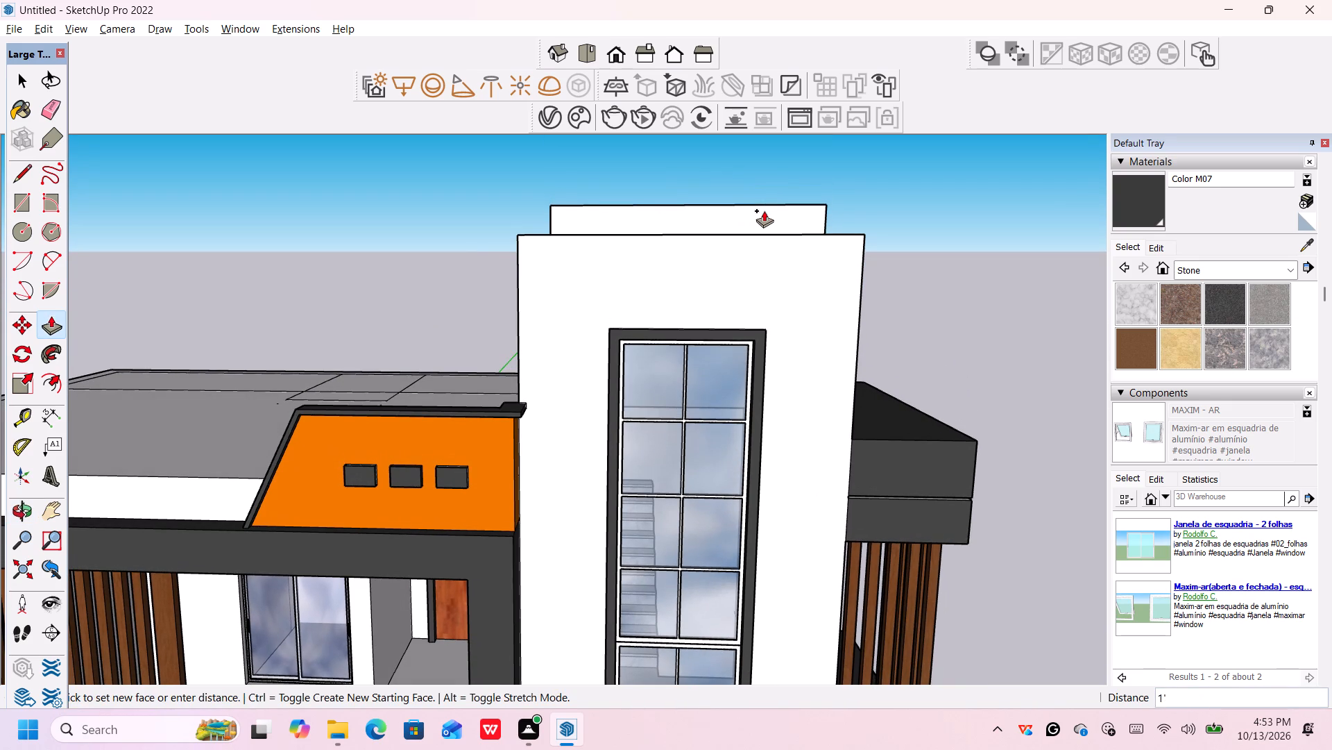
{"action": "middle_click_drag", "start_coordinate": [764, 212], "coordinate": [776, 236]}
{"action": "scroll", "coordinate": [764, 213], "scroll_direction": "down", "scroll_amount": 1}
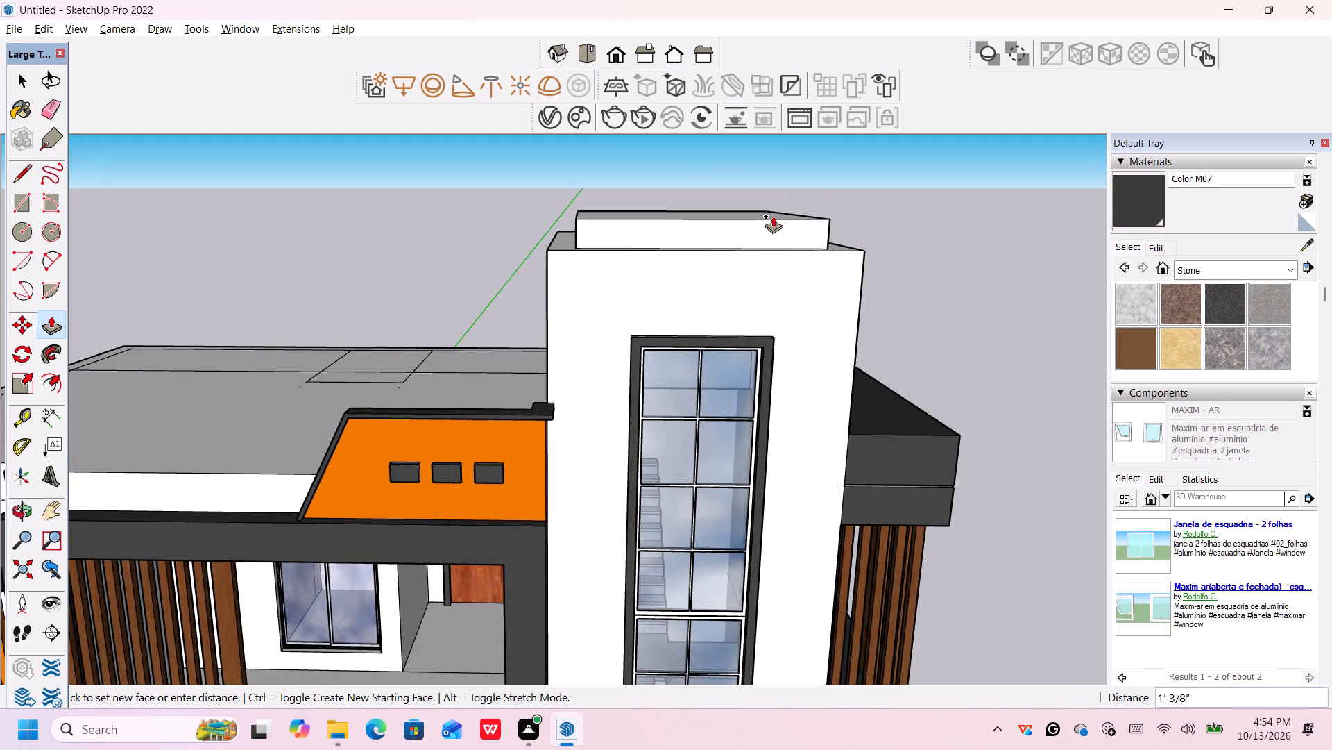
{"action": "key", "text": "1"}
{"action": "key", "text": "apostrophe"}
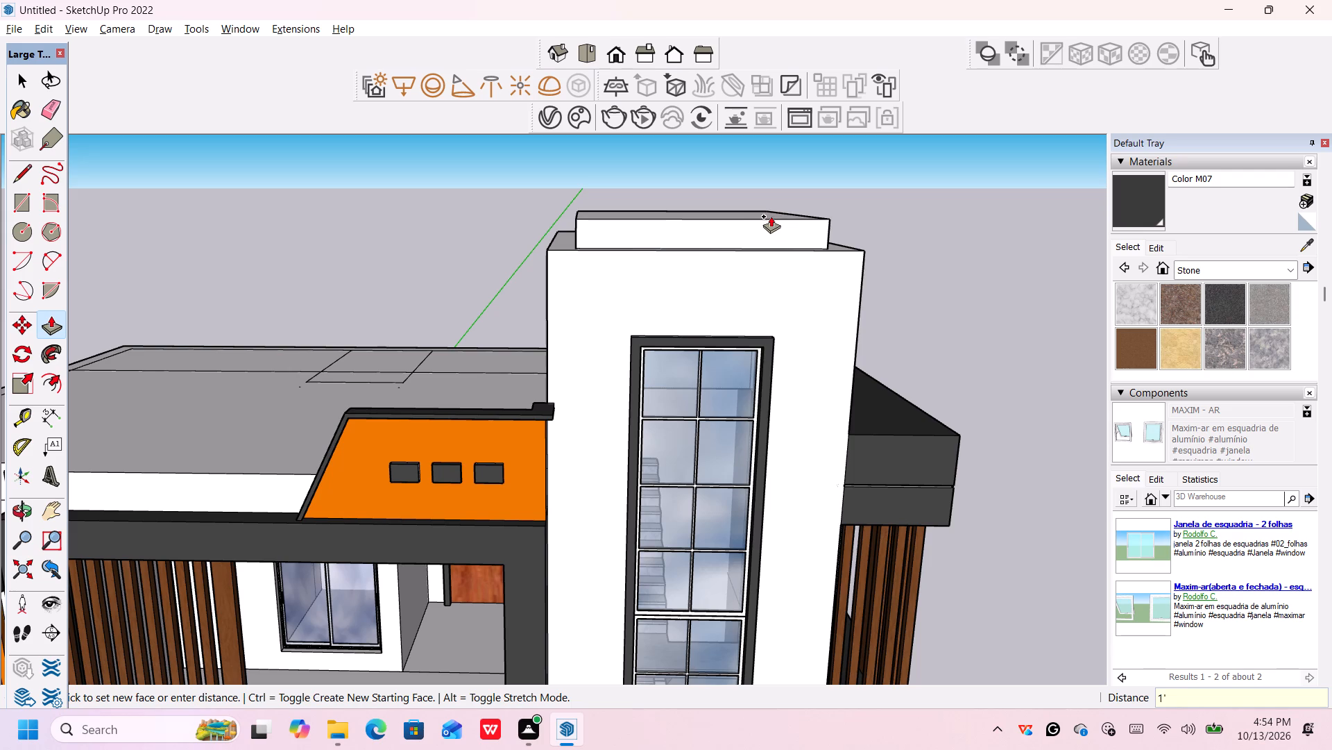
{"action": "key", "text": "Return"}
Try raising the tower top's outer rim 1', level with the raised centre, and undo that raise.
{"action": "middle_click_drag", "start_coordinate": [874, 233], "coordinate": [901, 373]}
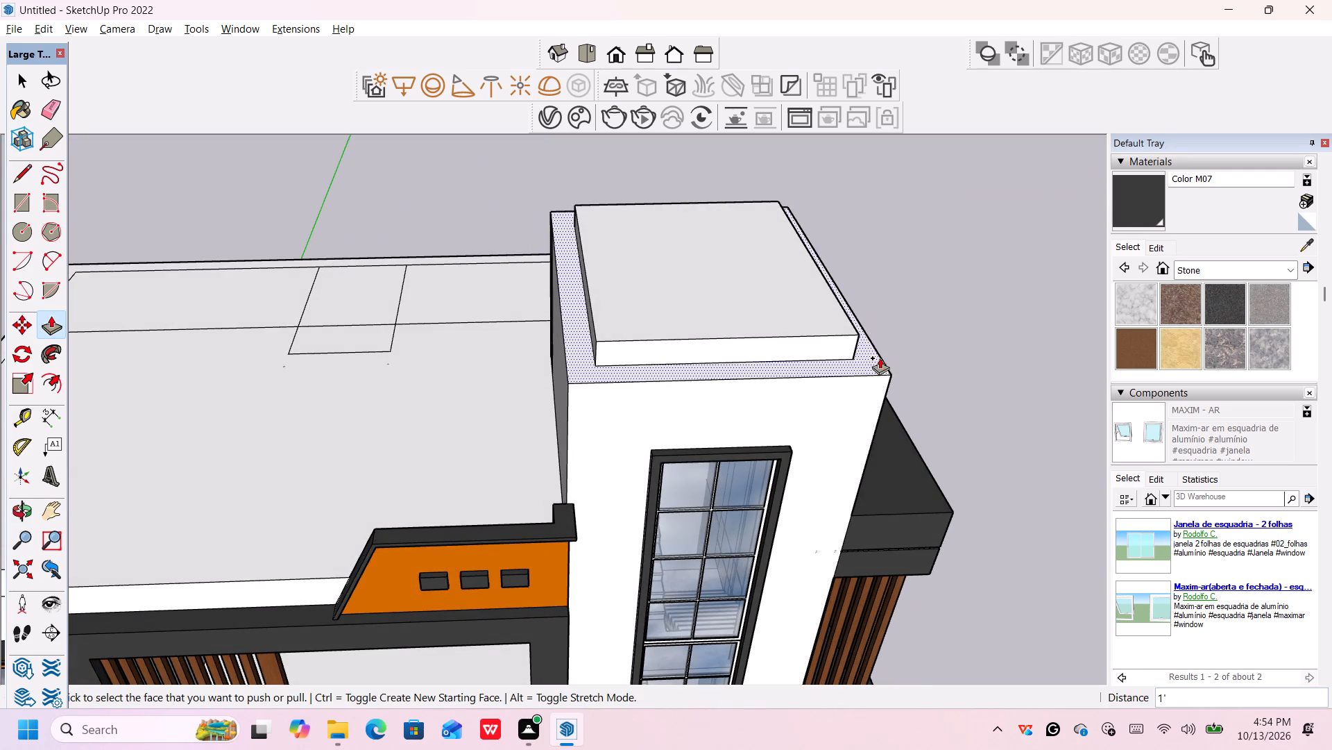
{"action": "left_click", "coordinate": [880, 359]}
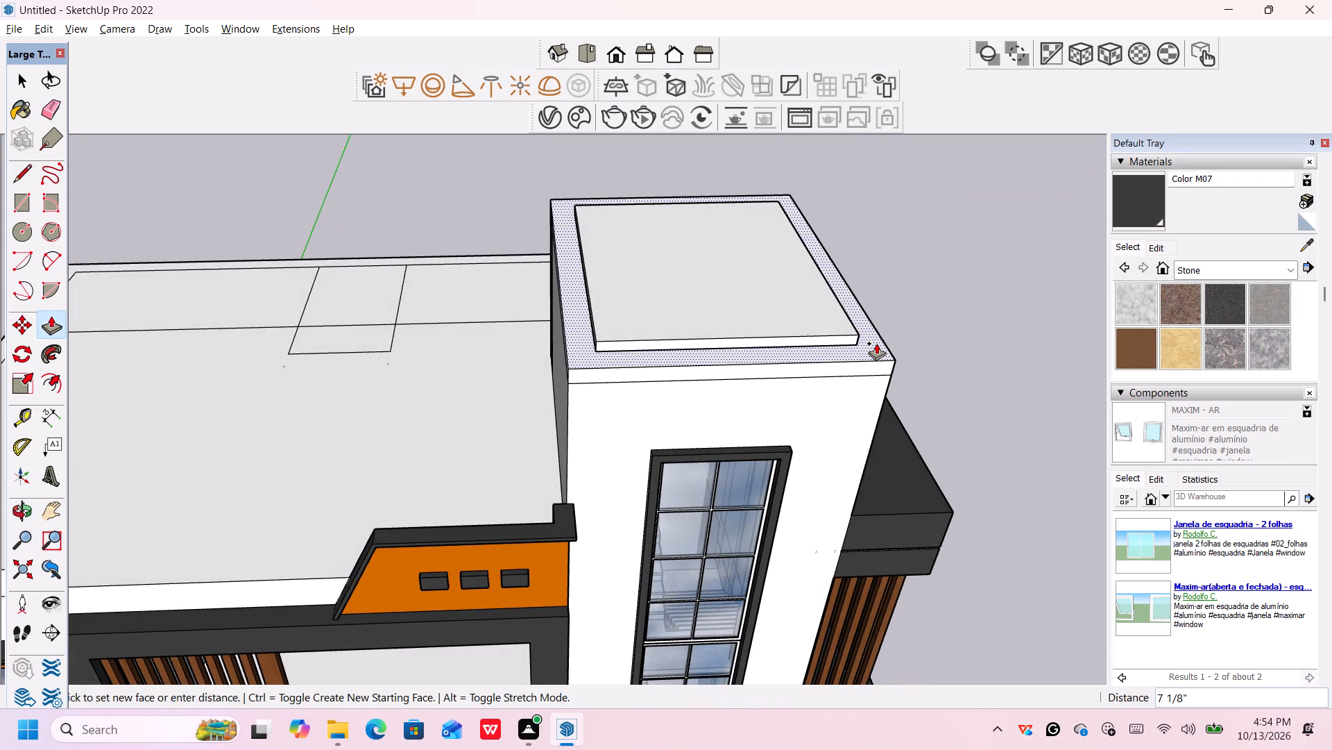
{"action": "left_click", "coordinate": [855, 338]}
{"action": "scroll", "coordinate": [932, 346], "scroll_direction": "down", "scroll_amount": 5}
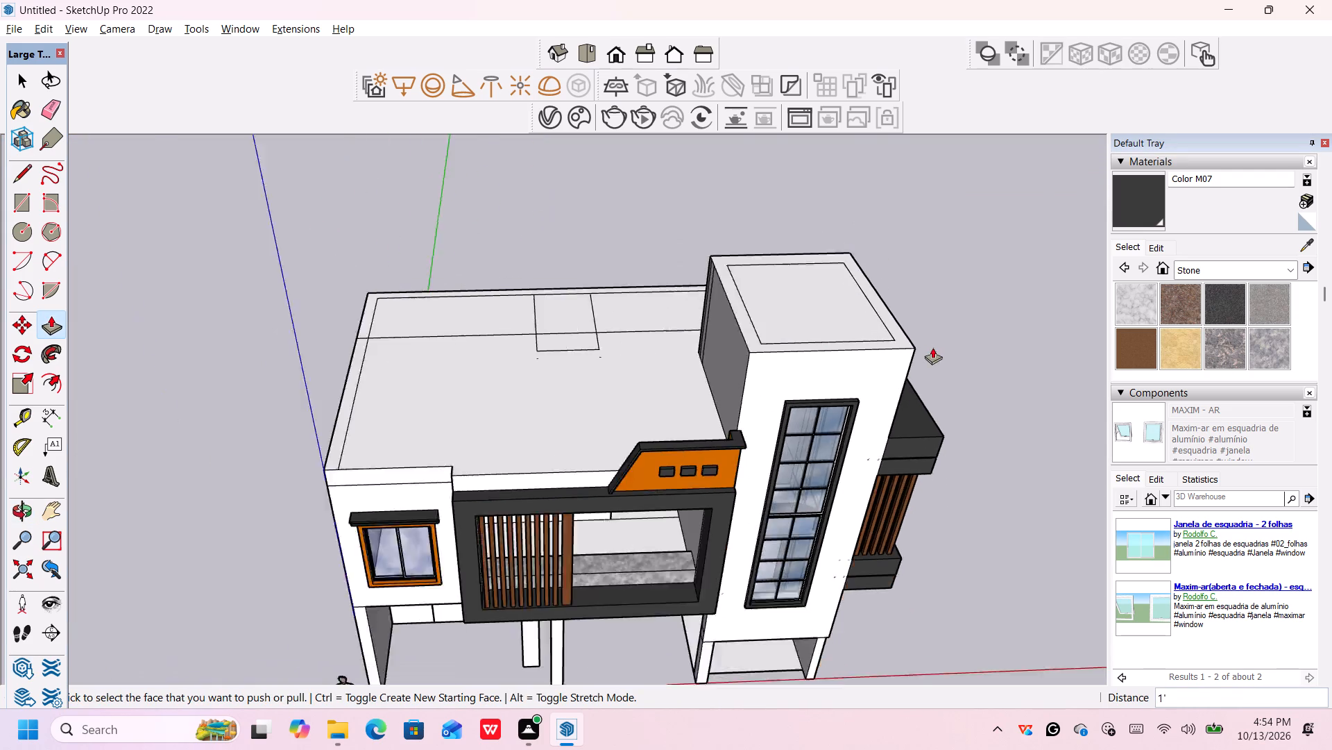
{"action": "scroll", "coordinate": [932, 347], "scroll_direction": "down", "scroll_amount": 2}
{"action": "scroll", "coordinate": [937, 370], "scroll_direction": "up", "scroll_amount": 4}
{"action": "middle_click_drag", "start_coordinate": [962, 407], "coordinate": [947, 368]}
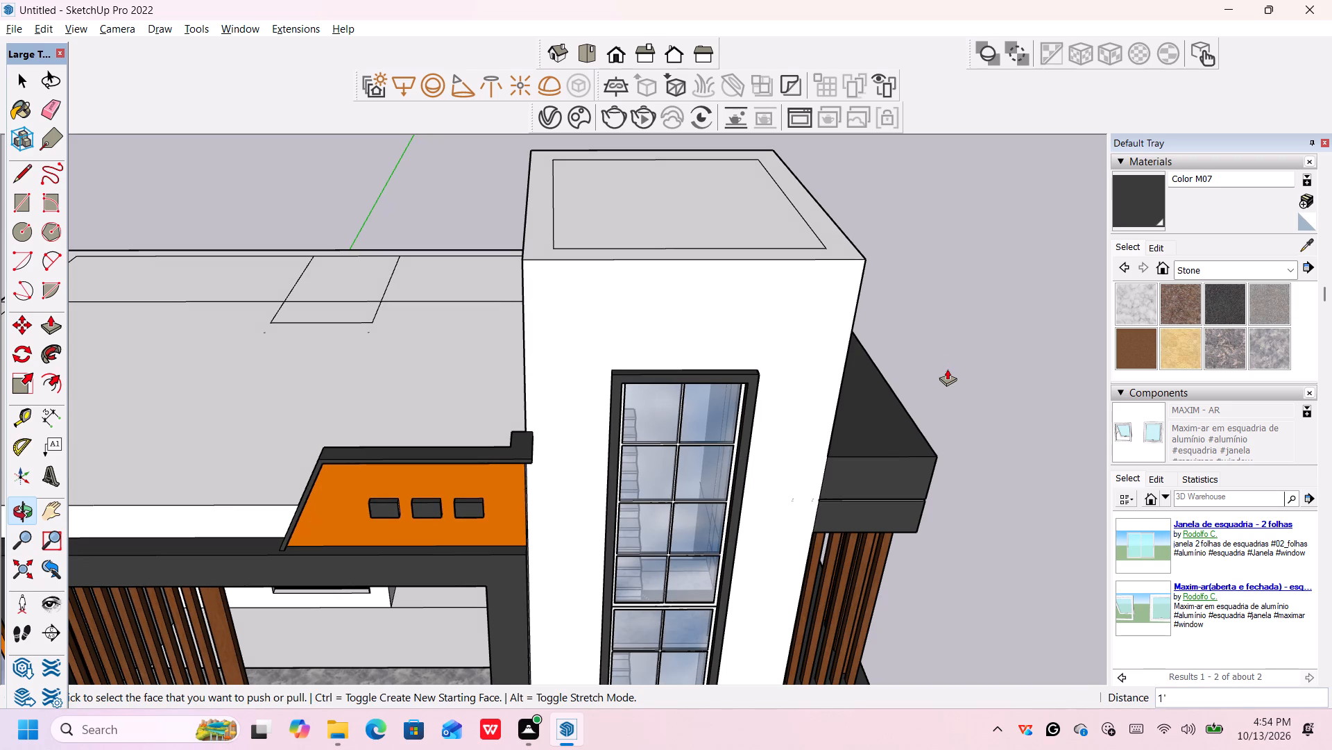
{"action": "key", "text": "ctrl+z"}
Raise the tower top's outer rim 1' to the raised centre's level as a separate band with its own lower edge.
{"action": "left_click", "coordinate": [837, 280]}
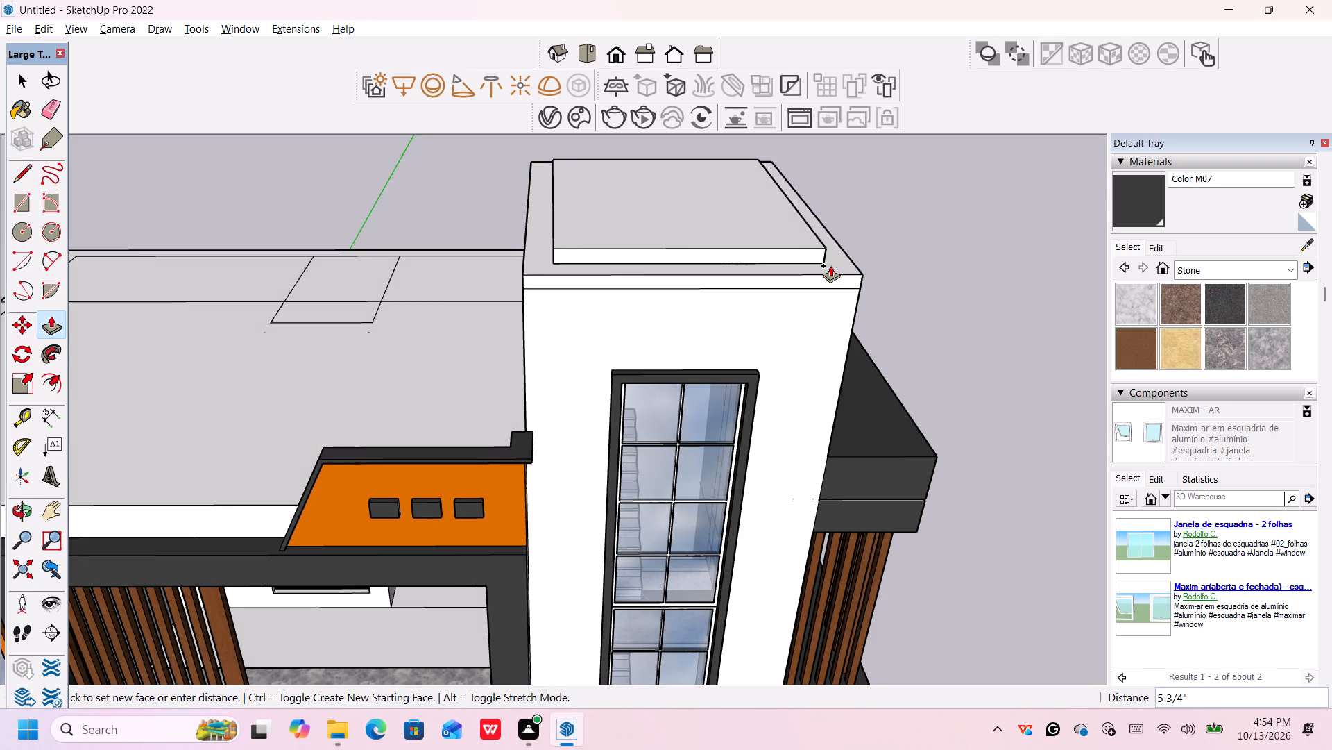
{"action": "left_click", "coordinate": [804, 249]}
Push/Pull the front face of the tower's top band outward by 1' to form an overhang above the tall window.
{"action": "scroll", "coordinate": [918, 239], "scroll_direction": "down", "scroll_amount": 6}
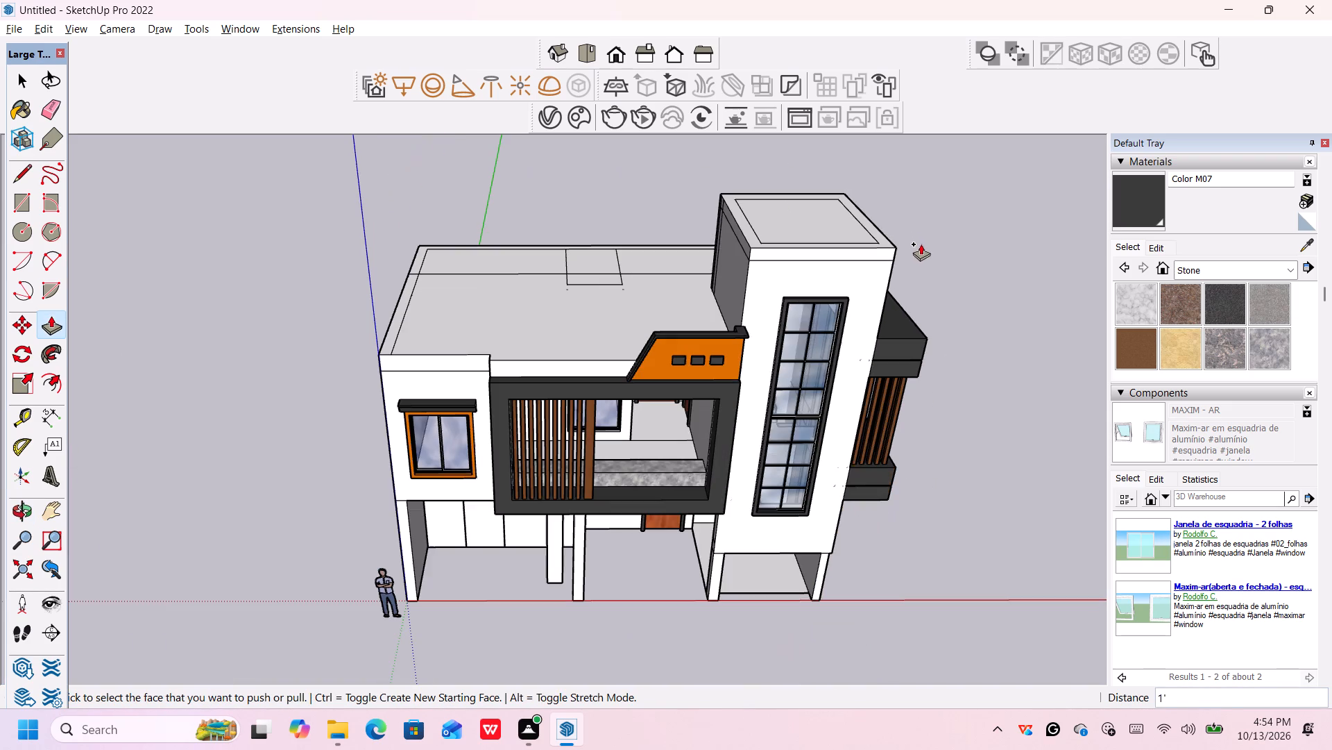
{"action": "middle_click_drag", "start_coordinate": [988, 537], "coordinate": [982, 440]}
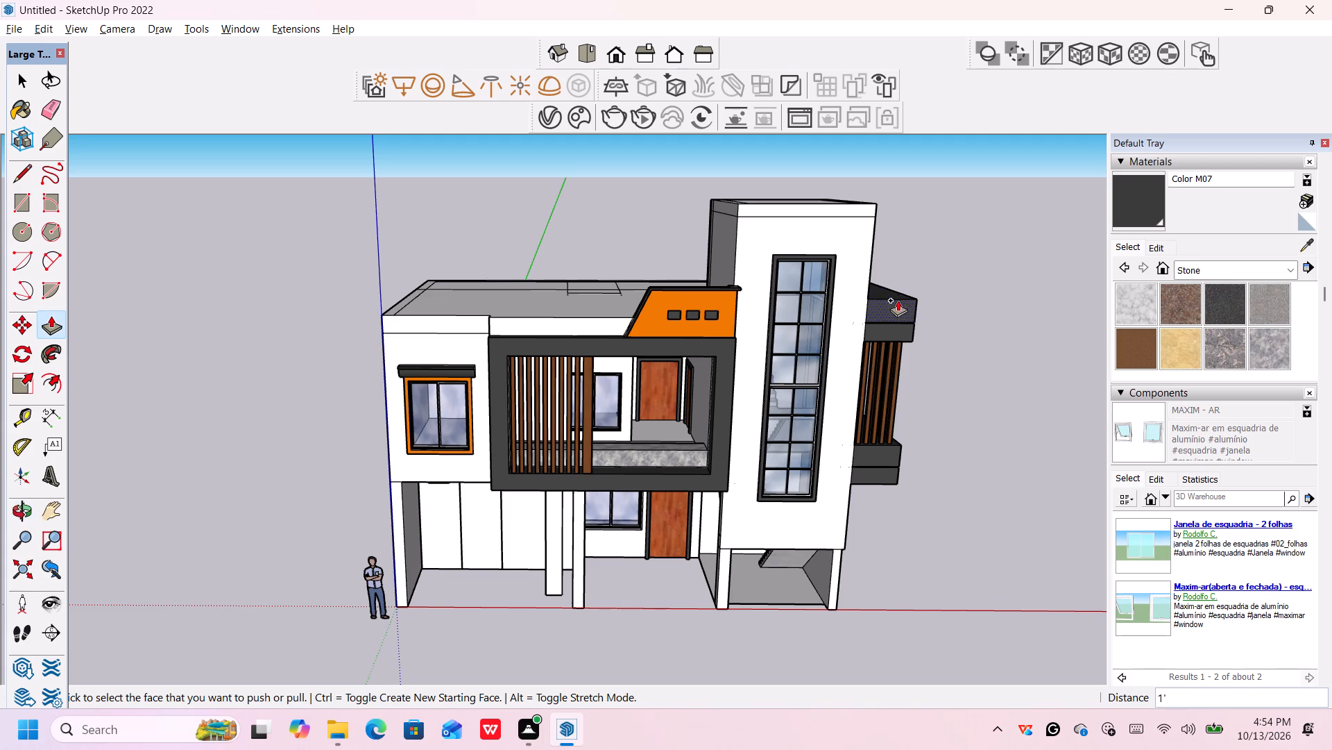
{"action": "middle_click_drag", "start_coordinate": [927, 221], "coordinate": [928, 344]}
{"action": "scroll", "coordinate": [915, 344], "scroll_direction": "up", "scroll_amount": 5}
{"action": "scroll", "coordinate": [812, 248], "scroll_direction": "up", "scroll_amount": 2}
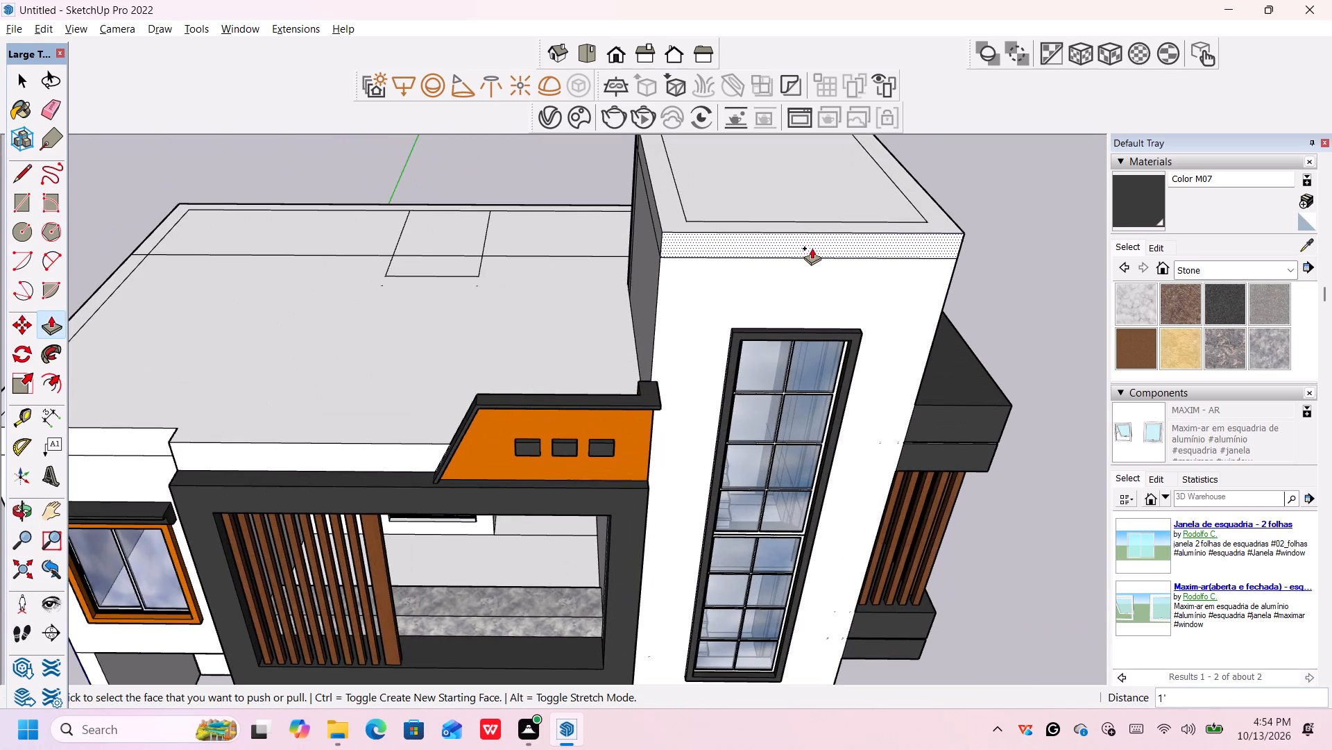
{"action": "left_click", "coordinate": [812, 248]}
{"action": "scroll", "coordinate": [827, 283], "scroll_direction": "down", "scroll_amount": 1}
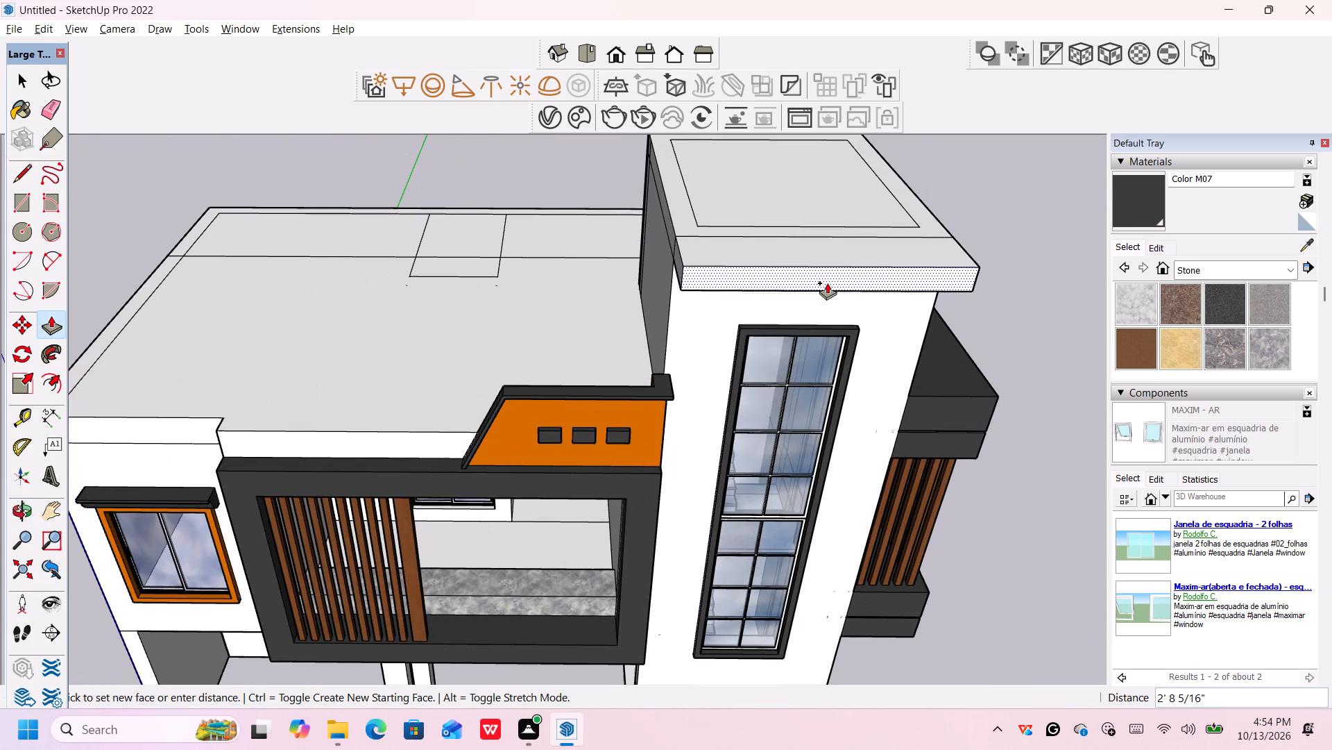
{"action": "scroll", "coordinate": [828, 281], "scroll_direction": "down", "scroll_amount": 2}
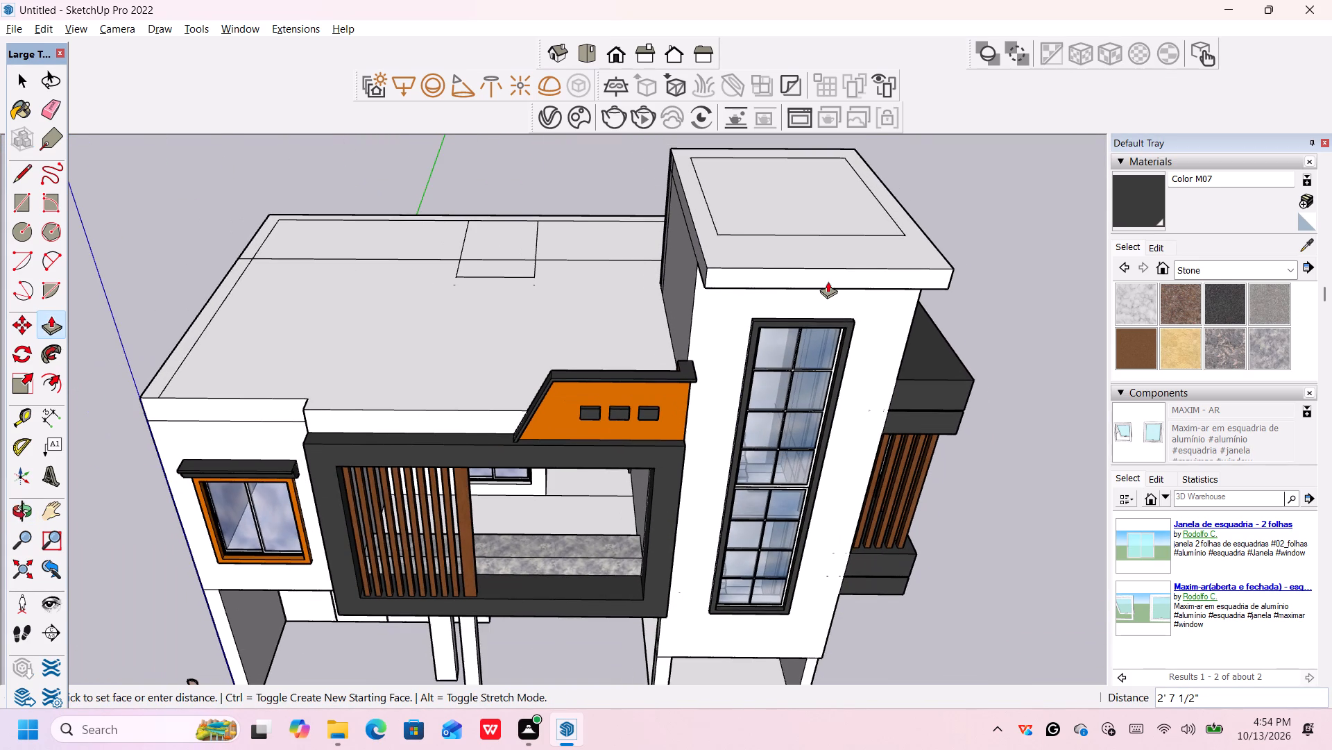
{"action": "middle_click_drag", "start_coordinate": [826, 281], "coordinate": [941, 215]}
{"action": "scroll", "coordinate": [871, 206], "scroll_direction": "up", "scroll_amount": 3}
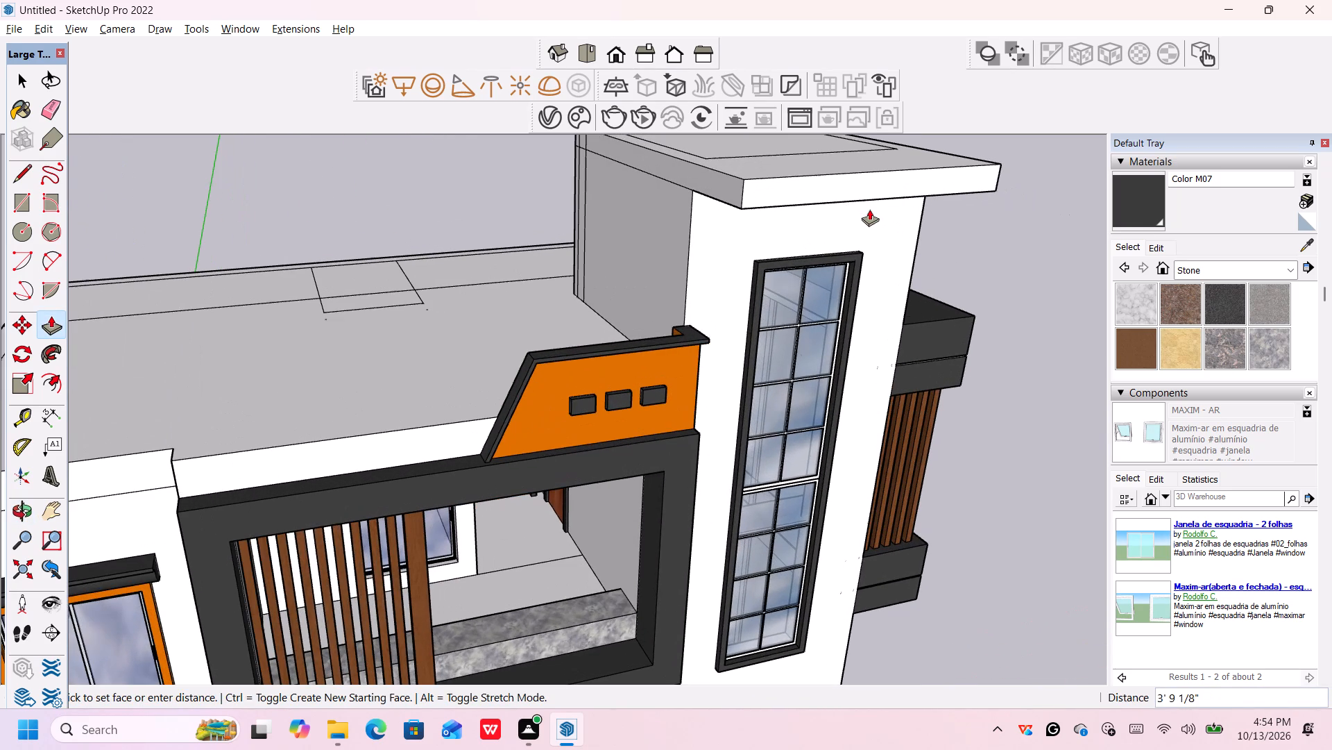
{"action": "middle_click_drag", "start_coordinate": [866, 212], "coordinate": [827, 226]}
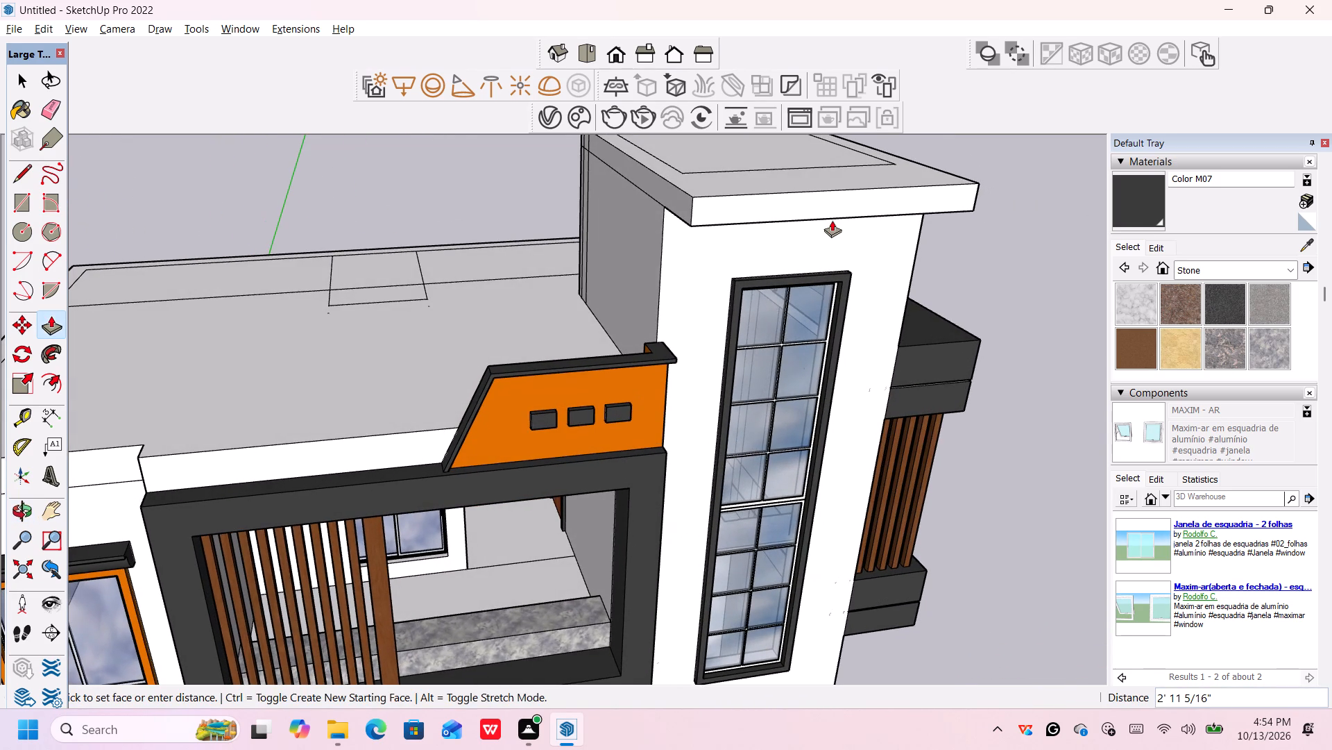
{"action": "scroll", "coordinate": [832, 220], "scroll_direction": "up", "scroll_amount": 1}
{"action": "type", "text": "1'"}
{"action": "key", "text": "Return"}
{"action": "scroll", "coordinate": [921, 274], "scroll_direction": "down", "scroll_amount": 5}
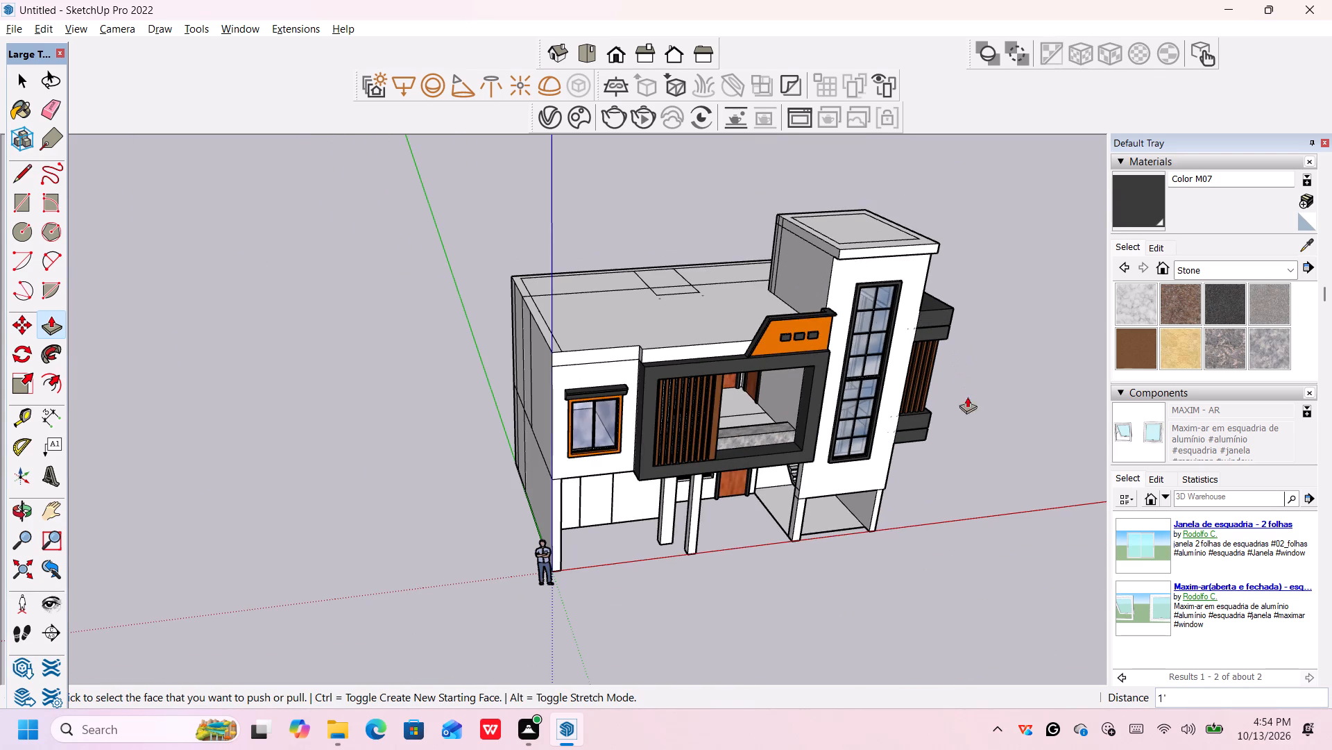
Push/Pull the side face of the tower's top band outward by 1', overhanging the side with the dark grey balcony.
{"action": "middle_click_drag", "start_coordinate": [992, 445], "coordinate": [907, 398]}
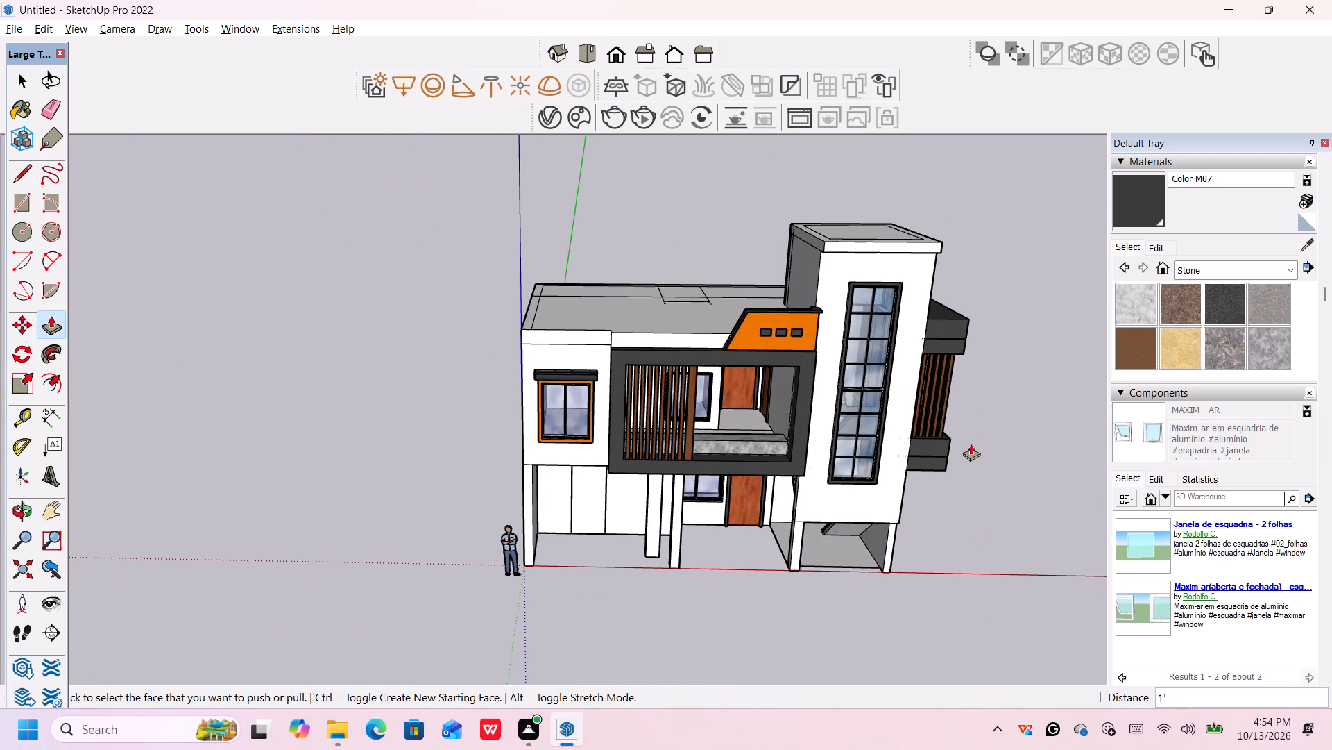
{"action": "middle_click_drag", "start_coordinate": [1043, 435], "coordinate": [702, 435]}
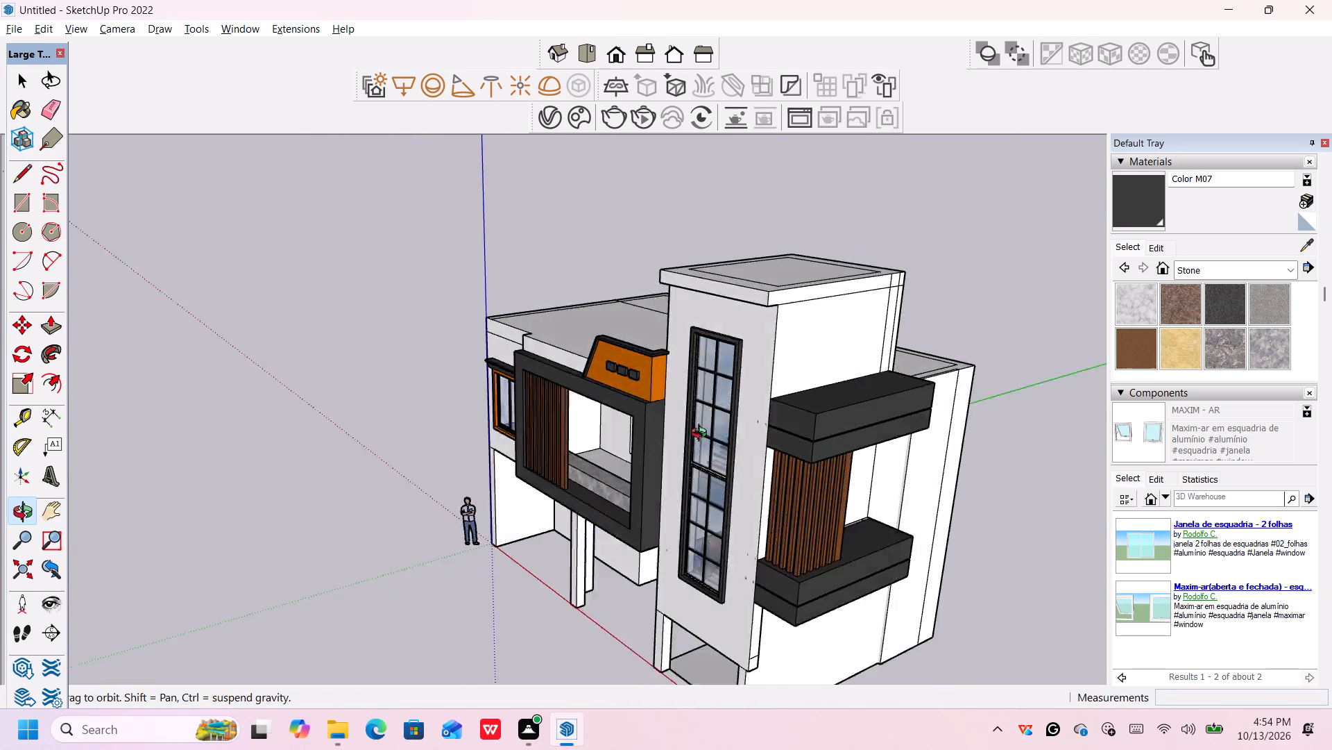
{"action": "middle_click_drag", "start_coordinate": [702, 435], "coordinate": [572, 433]}
{"action": "scroll", "coordinate": [706, 297], "scroll_direction": "up", "scroll_amount": 1}
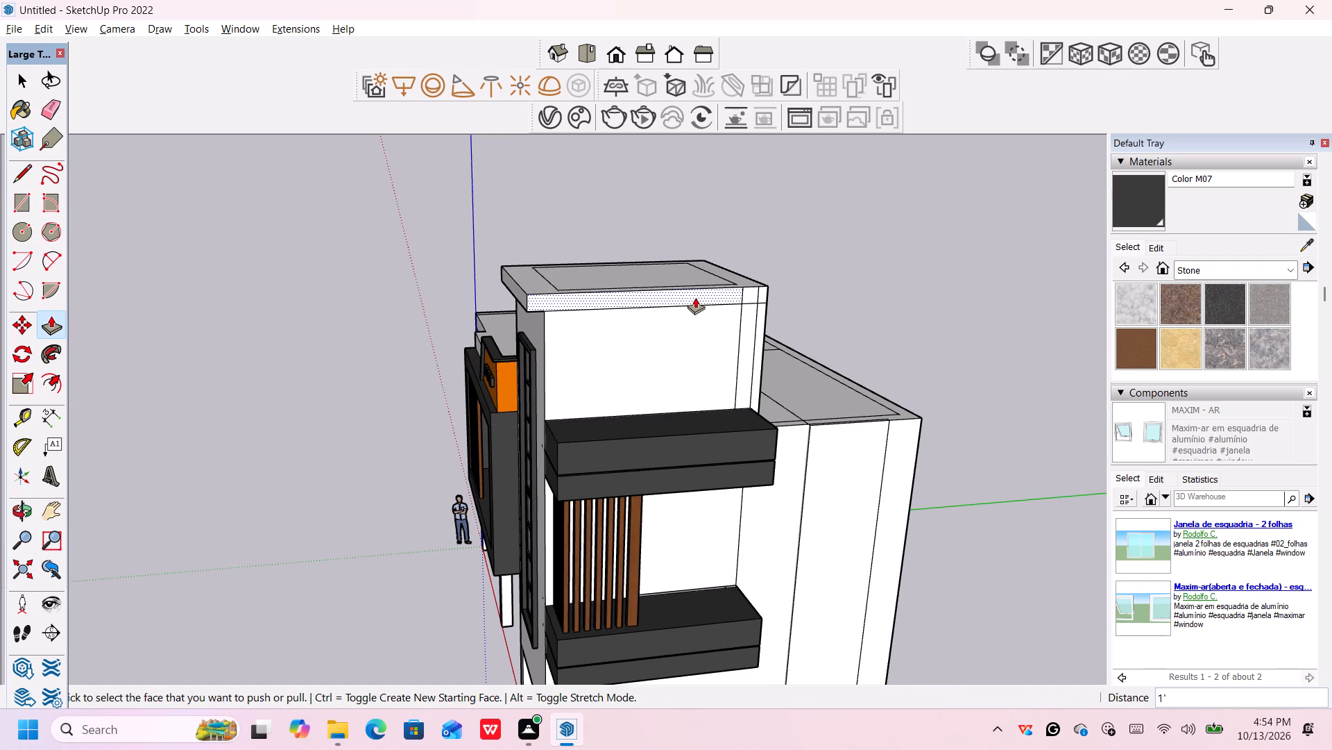
{"action": "left_click", "coordinate": [693, 297]}
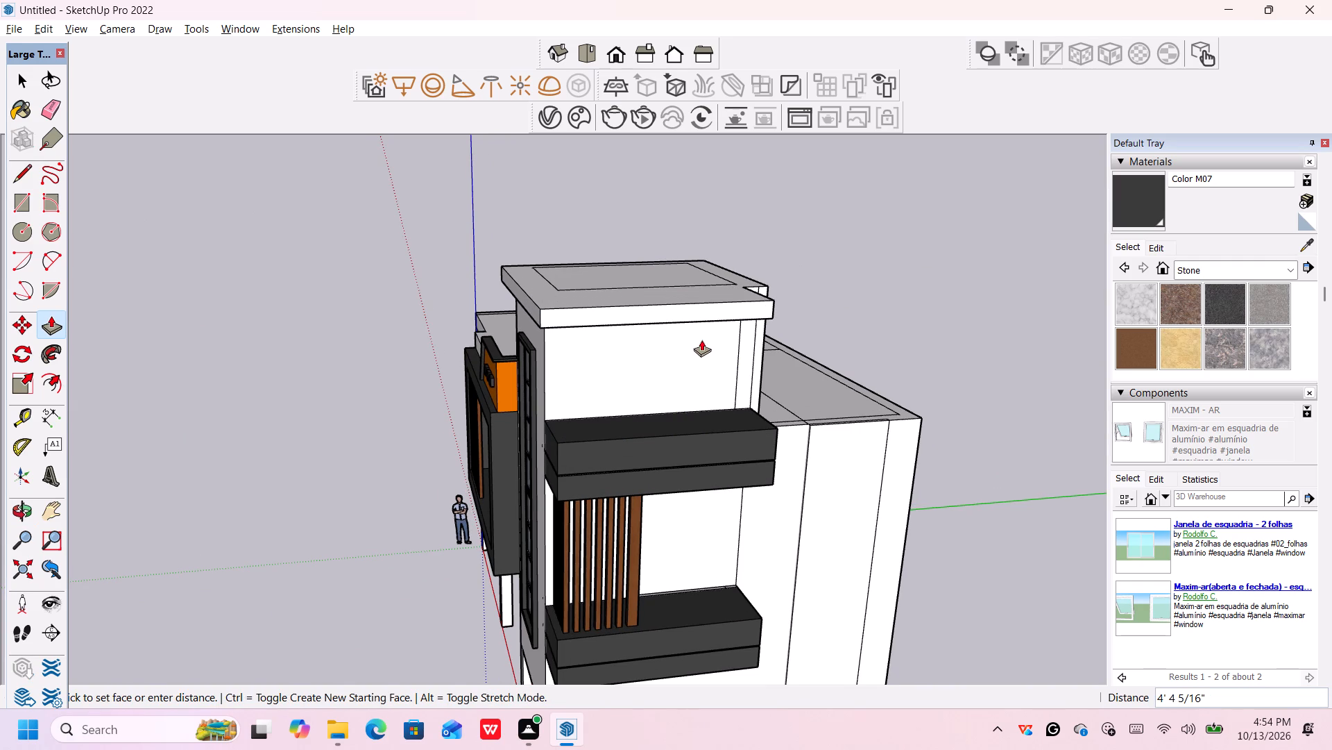
{"action": "type", "text": "1'"}
{"action": "key", "text": "Return"}
{"action": "scroll", "coordinate": [725, 365], "scroll_direction": "down", "scroll_amount": 4}
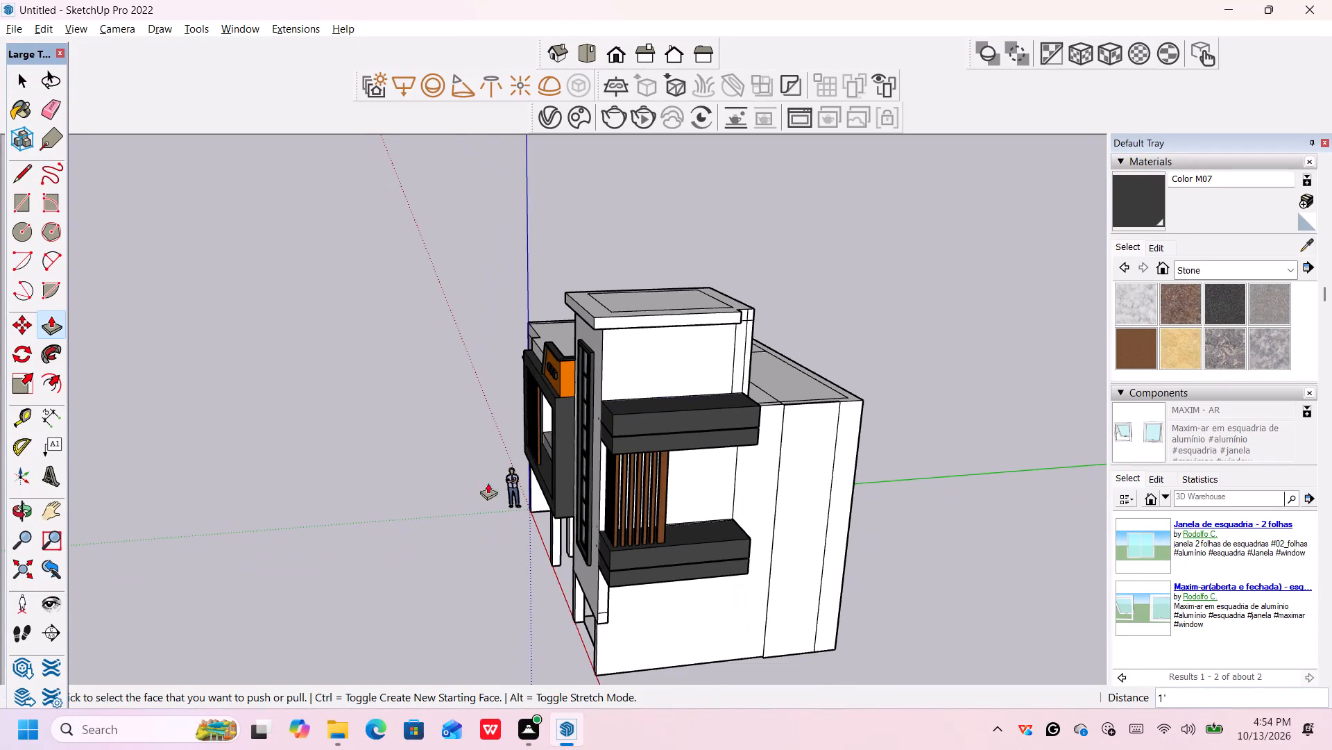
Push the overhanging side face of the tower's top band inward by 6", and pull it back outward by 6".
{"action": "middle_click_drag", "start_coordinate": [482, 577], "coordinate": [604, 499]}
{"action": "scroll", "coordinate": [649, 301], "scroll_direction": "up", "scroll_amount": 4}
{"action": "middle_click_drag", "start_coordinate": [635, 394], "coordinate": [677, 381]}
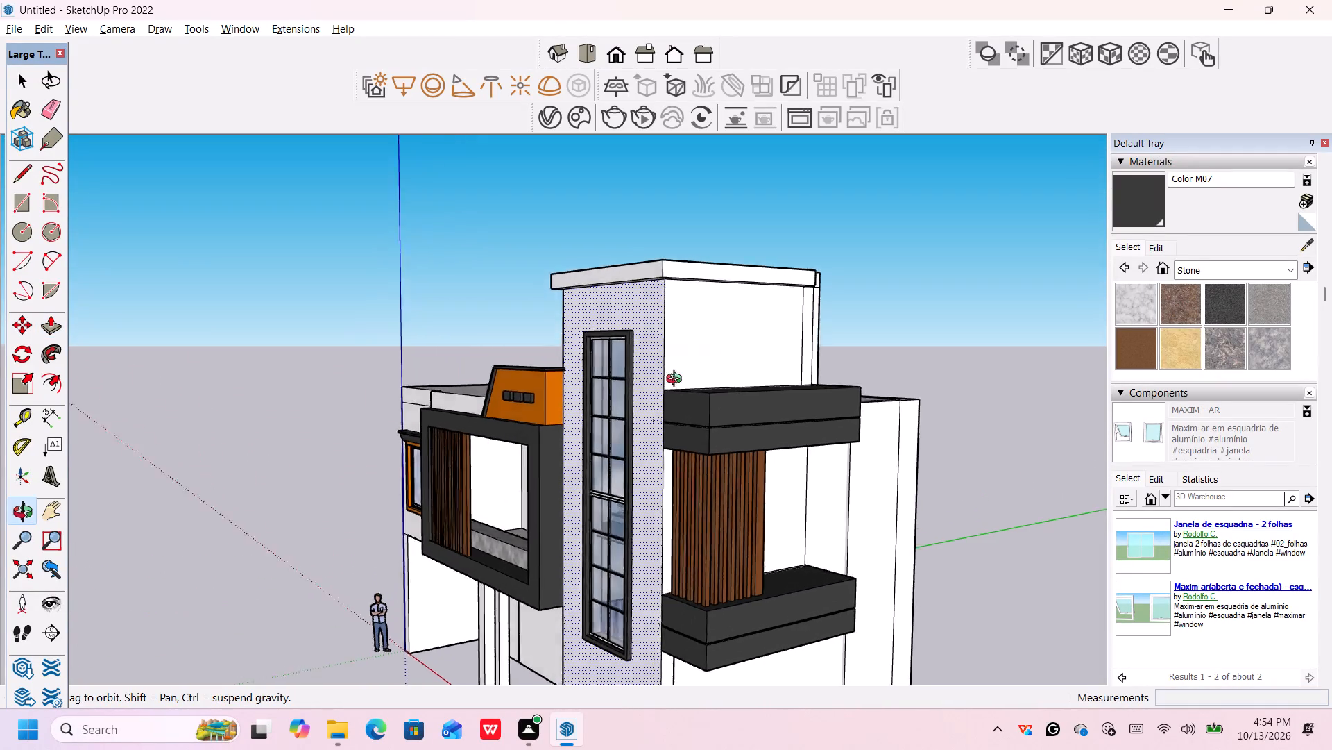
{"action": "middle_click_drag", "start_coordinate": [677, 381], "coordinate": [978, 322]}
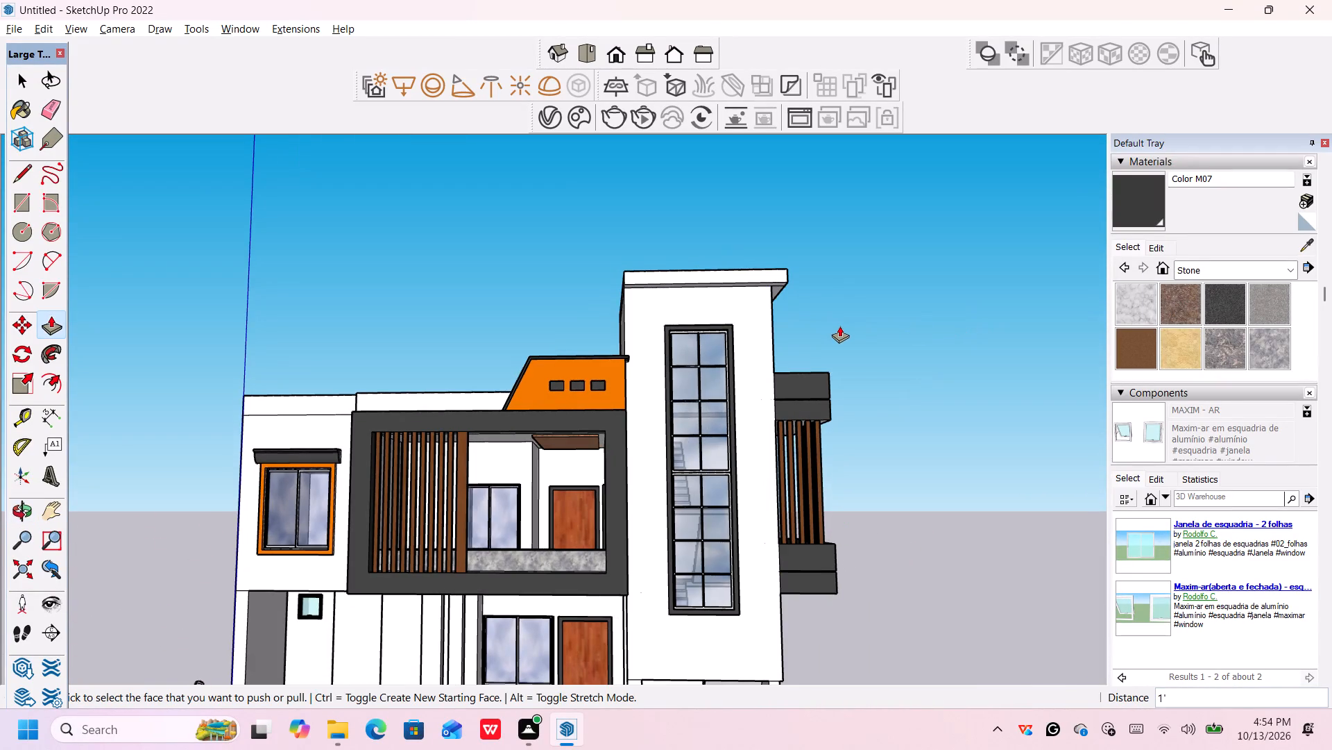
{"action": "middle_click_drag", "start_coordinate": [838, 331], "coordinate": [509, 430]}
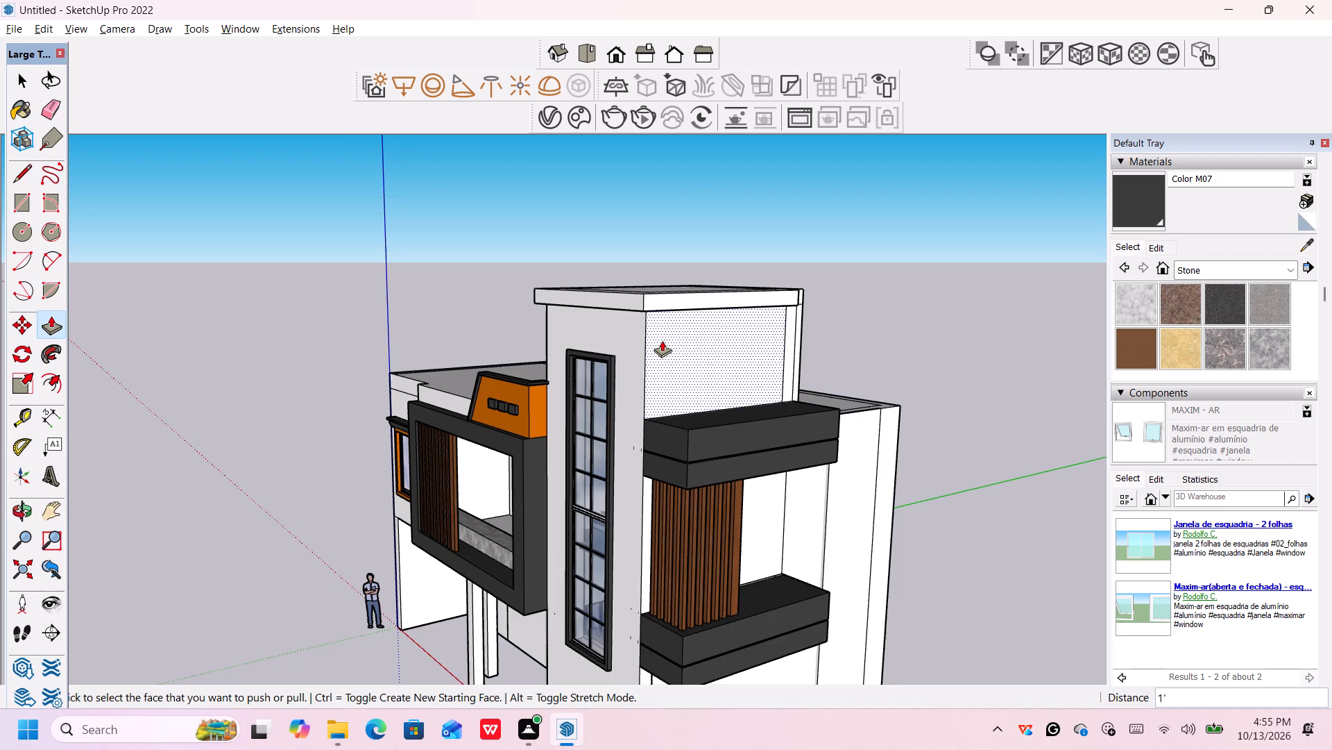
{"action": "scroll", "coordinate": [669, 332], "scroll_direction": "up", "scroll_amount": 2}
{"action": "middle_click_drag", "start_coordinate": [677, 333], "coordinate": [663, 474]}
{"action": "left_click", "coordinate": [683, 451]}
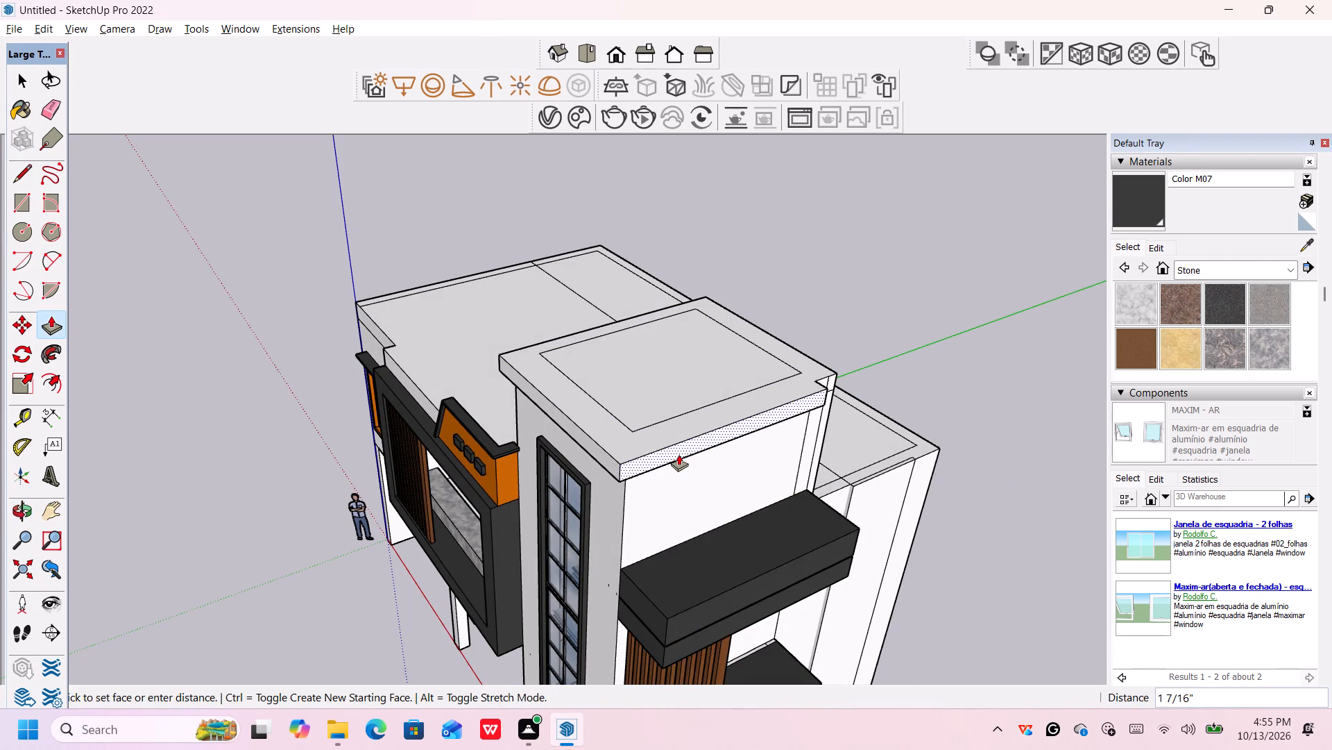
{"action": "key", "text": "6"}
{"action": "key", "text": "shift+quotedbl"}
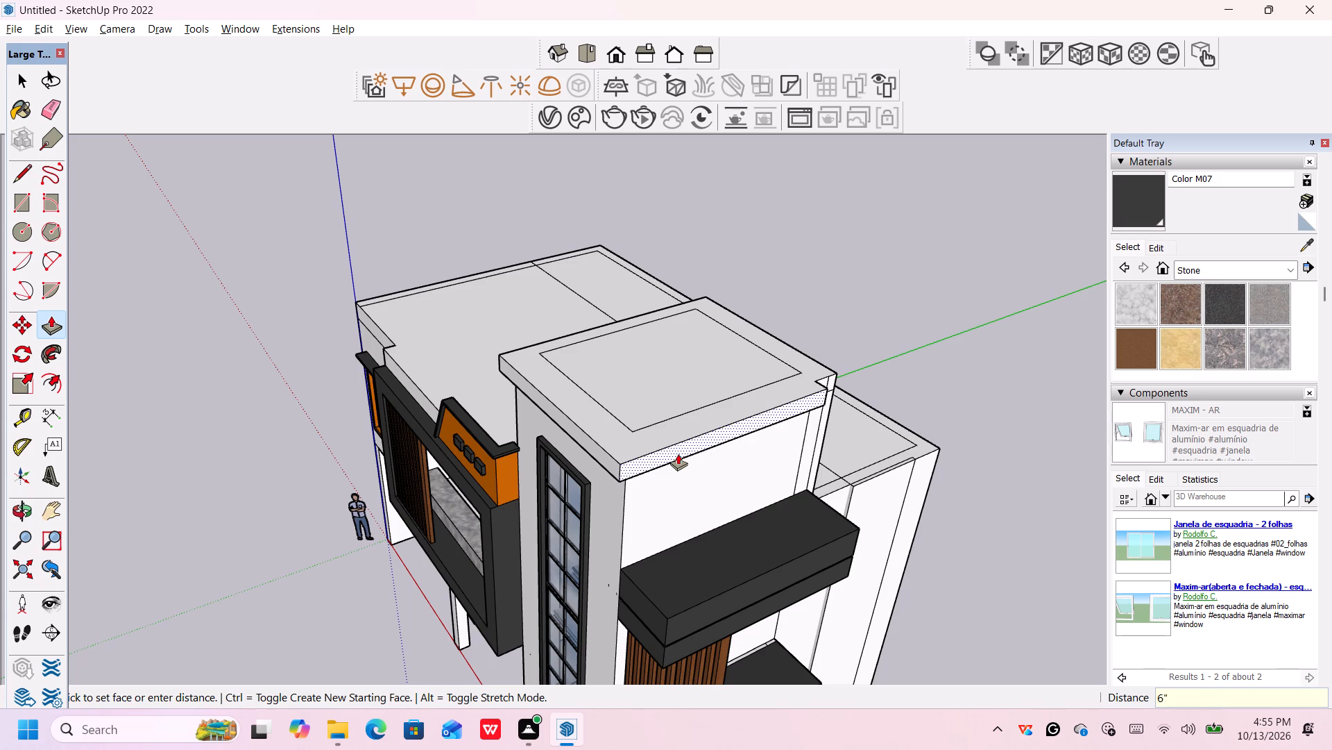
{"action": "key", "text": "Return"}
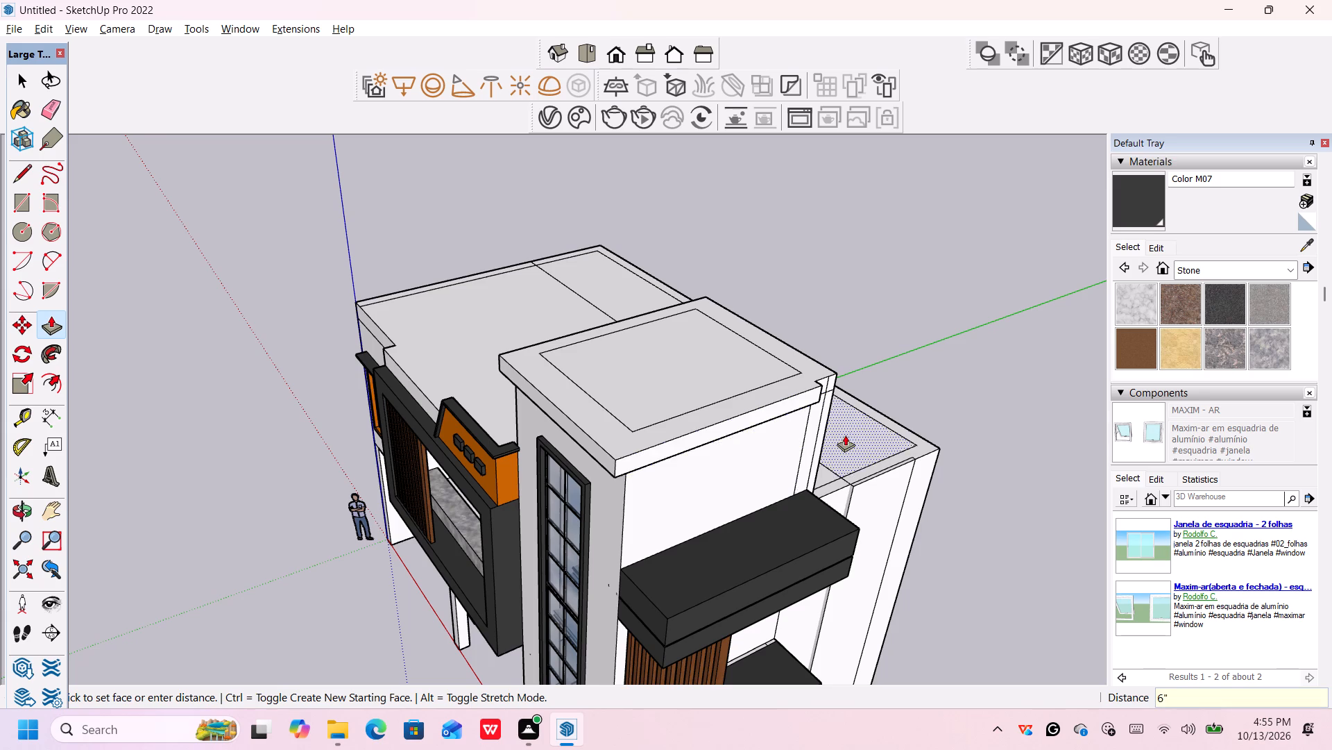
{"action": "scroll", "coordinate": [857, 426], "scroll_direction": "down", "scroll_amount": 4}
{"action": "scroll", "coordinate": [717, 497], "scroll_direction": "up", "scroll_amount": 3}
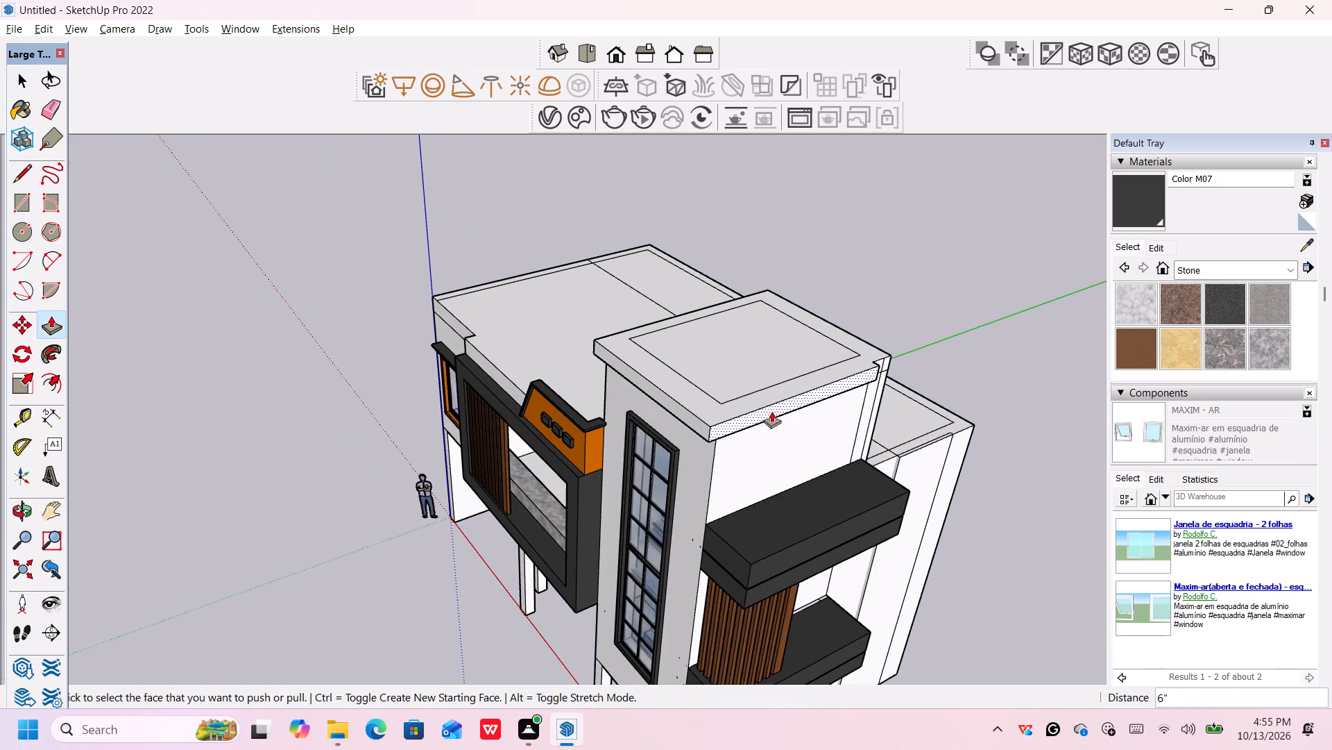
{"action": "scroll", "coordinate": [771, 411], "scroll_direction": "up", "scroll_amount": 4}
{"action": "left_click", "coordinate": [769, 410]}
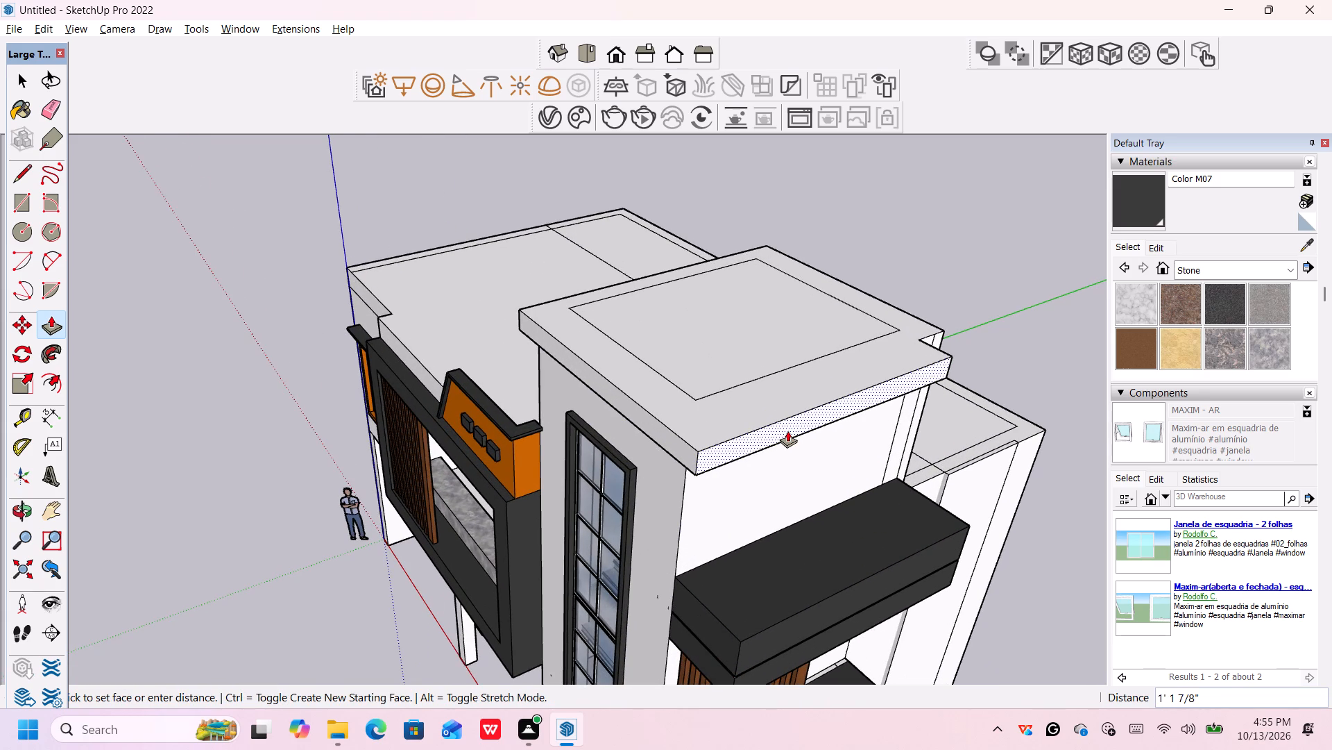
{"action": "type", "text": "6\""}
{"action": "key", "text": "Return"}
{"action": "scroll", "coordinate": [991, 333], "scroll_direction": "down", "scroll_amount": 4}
Erase the short vertical edge dividing the recessed rear corner face of the tower's top band.
{"action": "middle_click_drag", "start_coordinate": [1000, 344], "coordinate": [987, 347]}
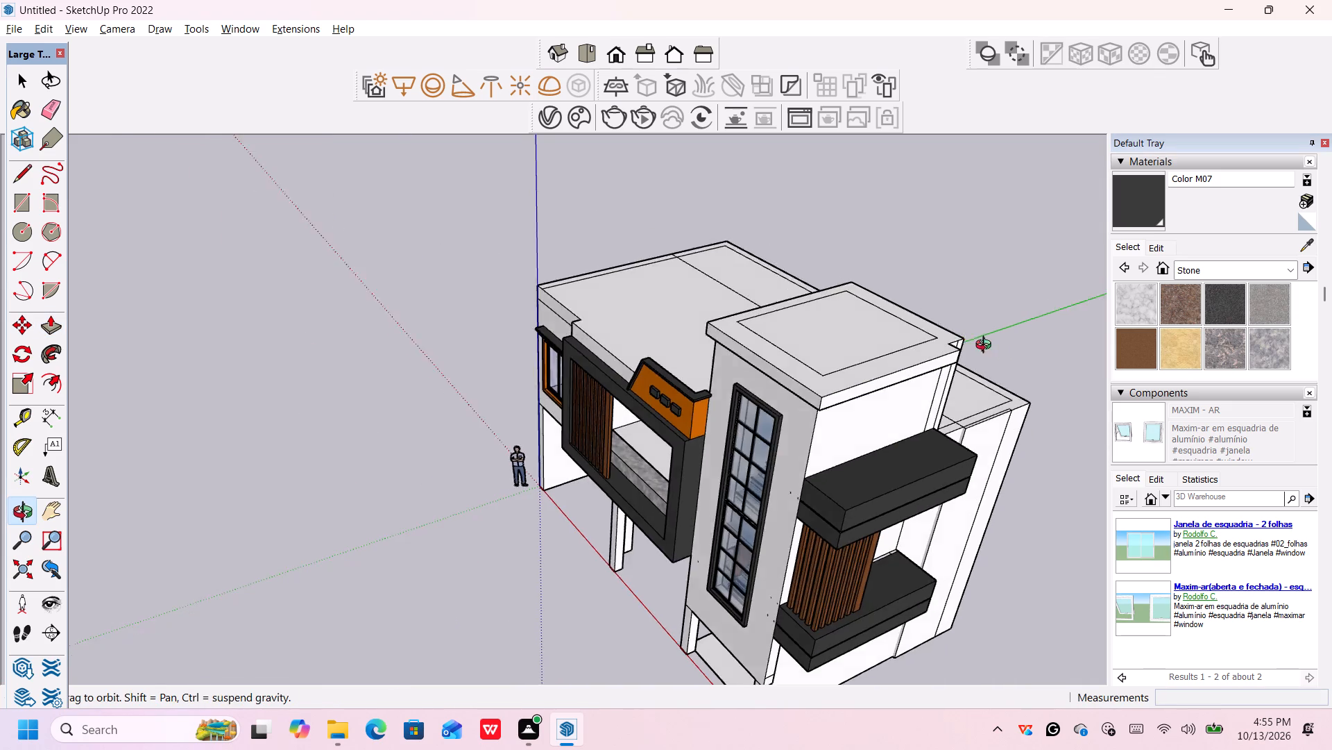
{"action": "middle_click_drag", "start_coordinate": [987, 347], "coordinate": [767, 358]}
{"action": "scroll", "coordinate": [810, 397], "scroll_direction": "up", "scroll_amount": 5}
{"action": "scroll", "coordinate": [808, 506], "scroll_direction": "up", "scroll_amount": 4}
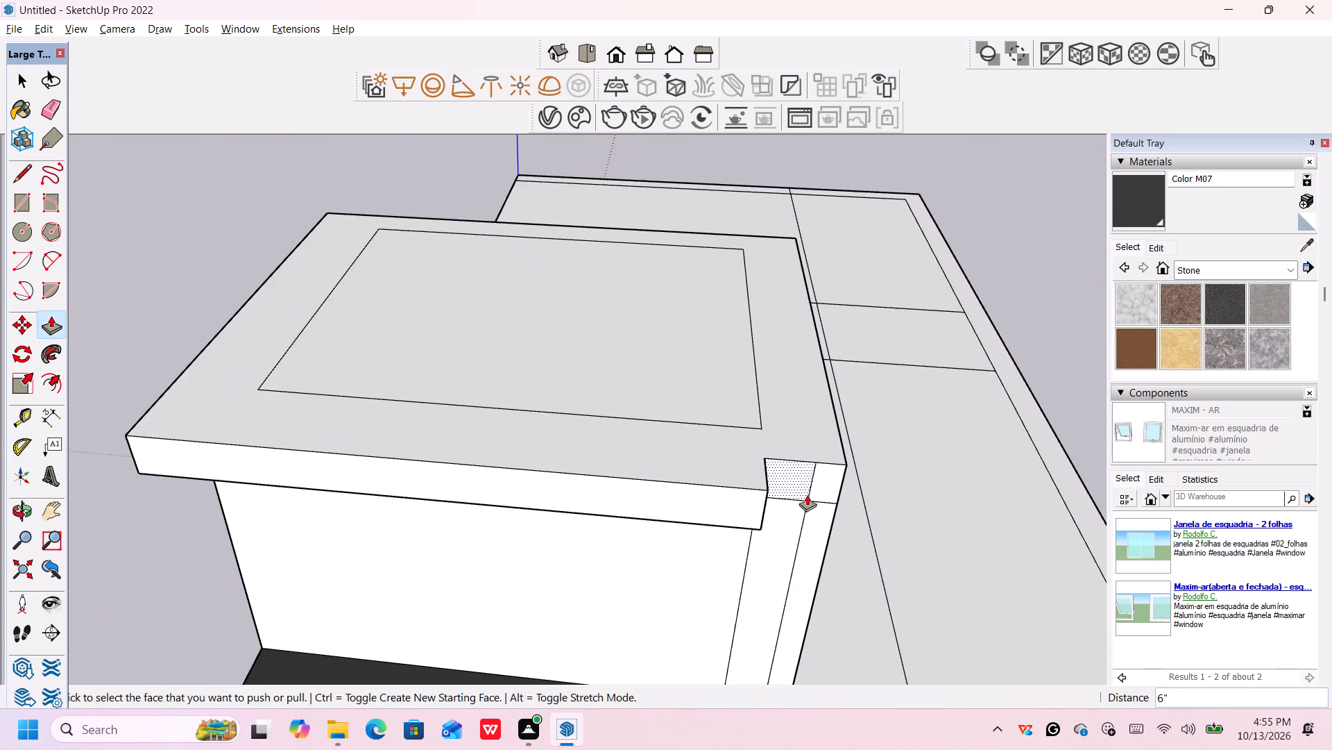
{"action": "middle_click_drag", "start_coordinate": [803, 487], "coordinate": [774, 417]}
{"action": "scroll", "coordinate": [778, 420], "scroll_direction": "up", "scroll_amount": 3}
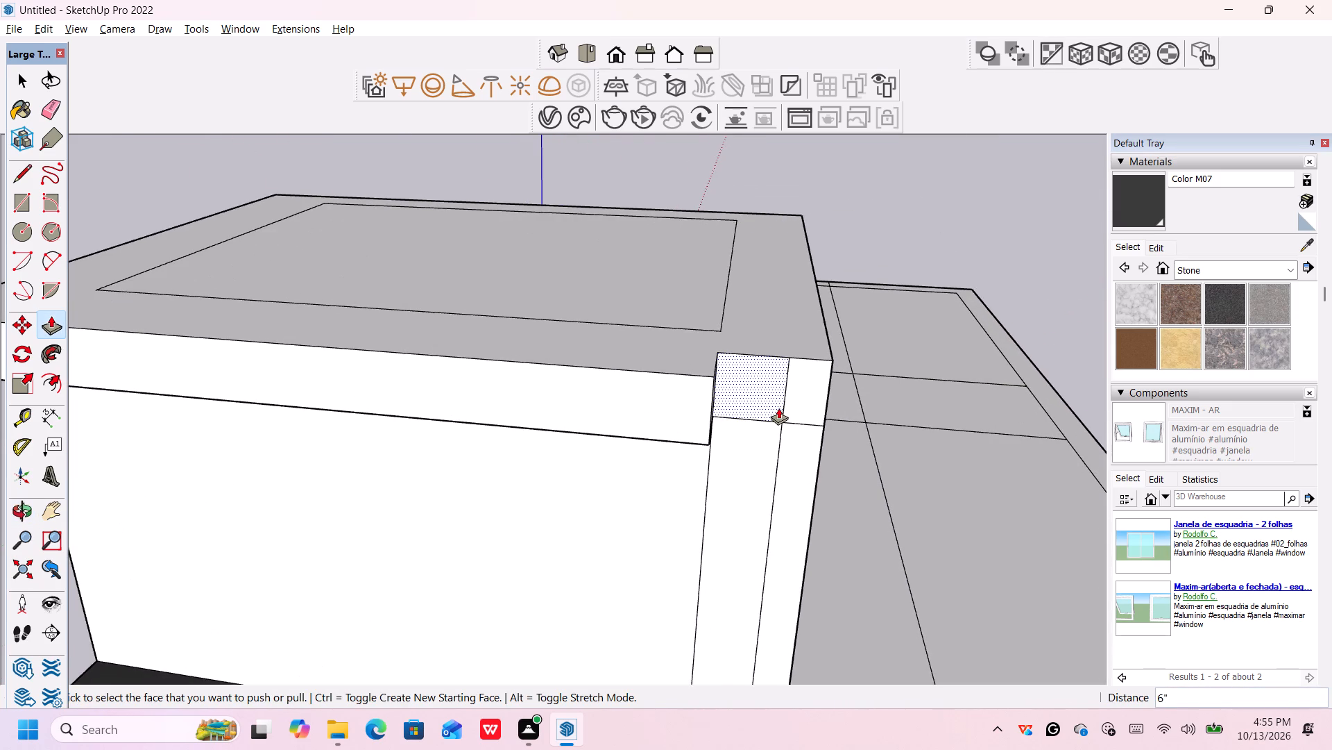
{"action": "key", "text": "space"}
{"action": "key", "text": "e"}
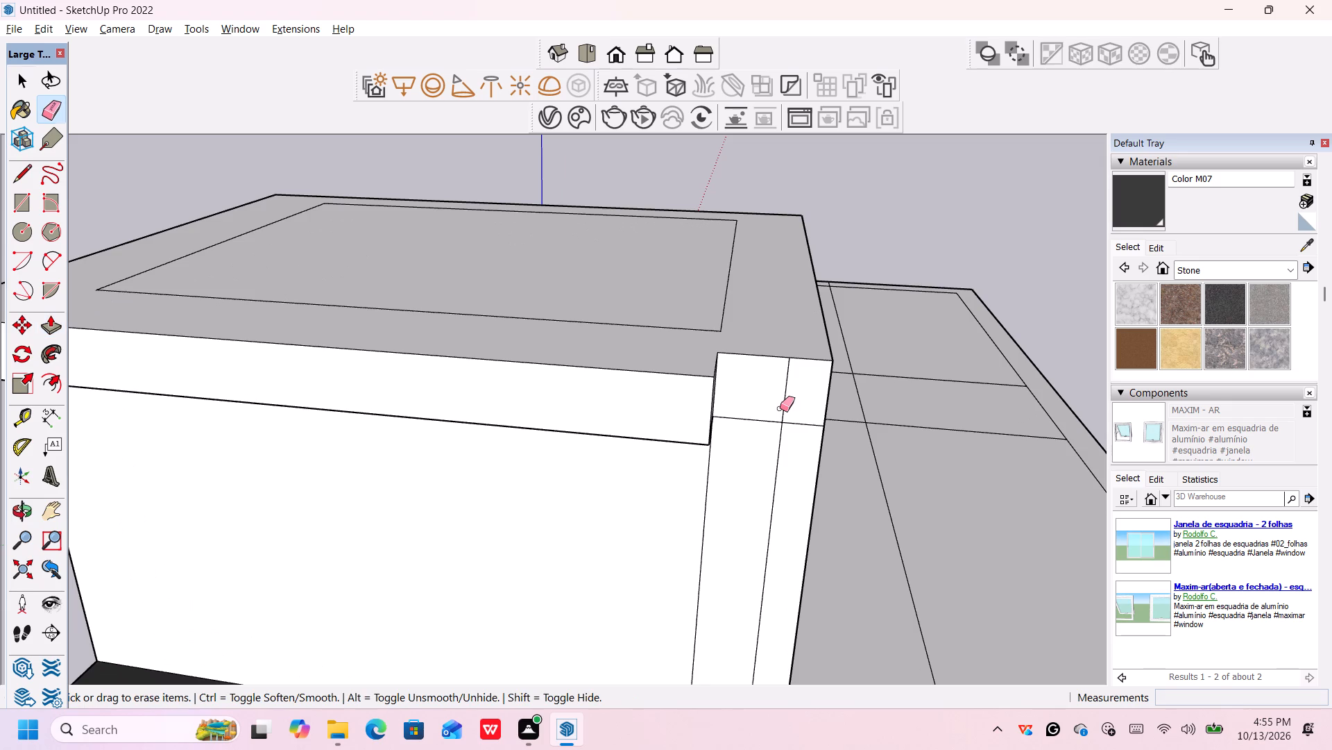
{"action": "left_click", "coordinate": [785, 400]}
{"action": "key", "text": "space"}
{"action": "key", "text": "space"}
{"action": "scroll", "coordinate": [785, 406], "scroll_direction": "down", "scroll_amount": 2}
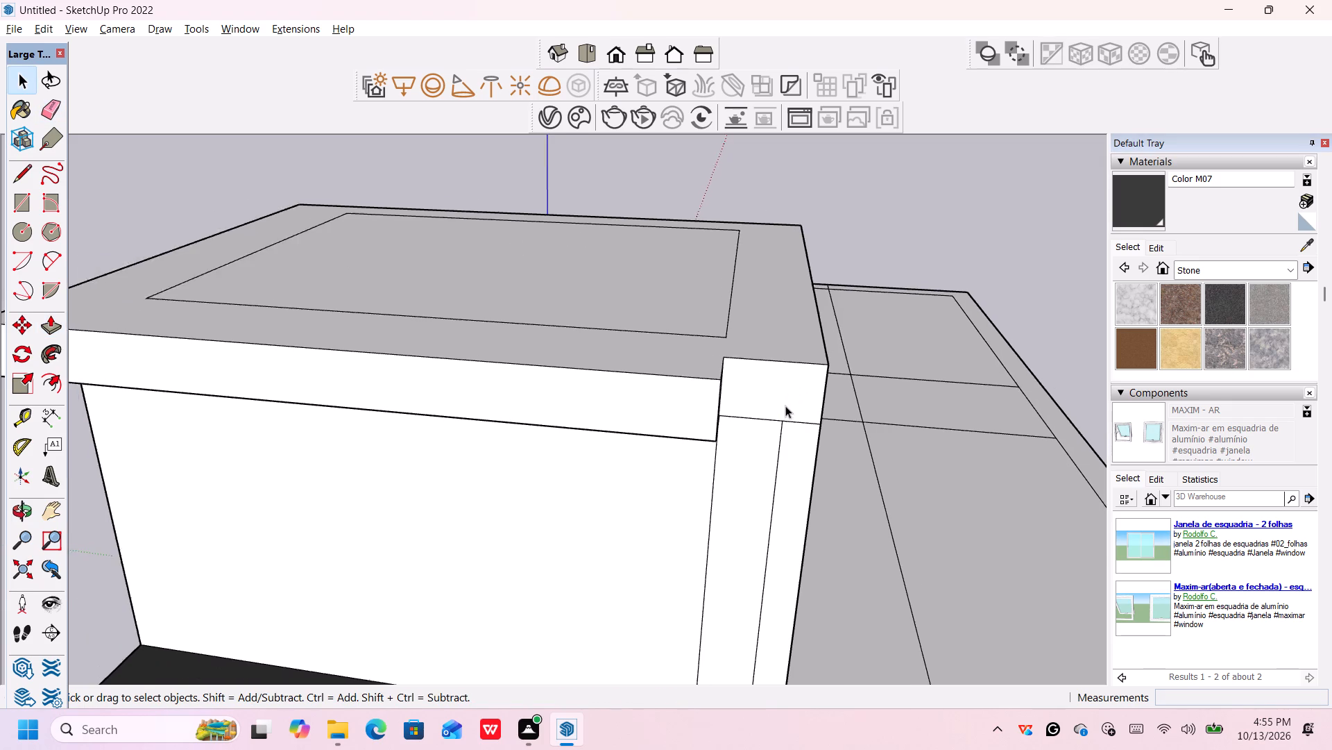
Push/Pull the recessed rear corner face of the tower's top band outward by 1', flush with the side overhang.
{"action": "scroll", "coordinate": [785, 406], "scroll_direction": "down", "scroll_amount": 4}
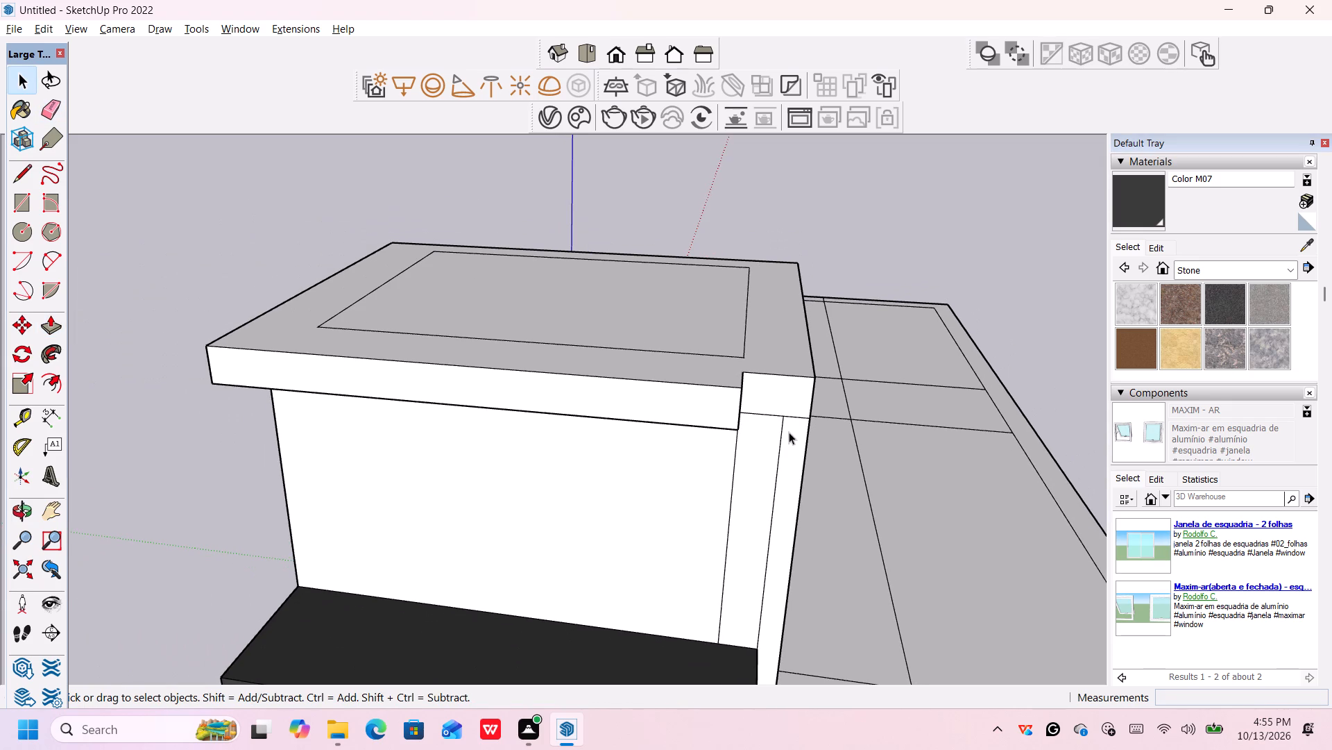
{"action": "key", "text": "p"}
{"action": "left_click", "coordinate": [786, 390]}
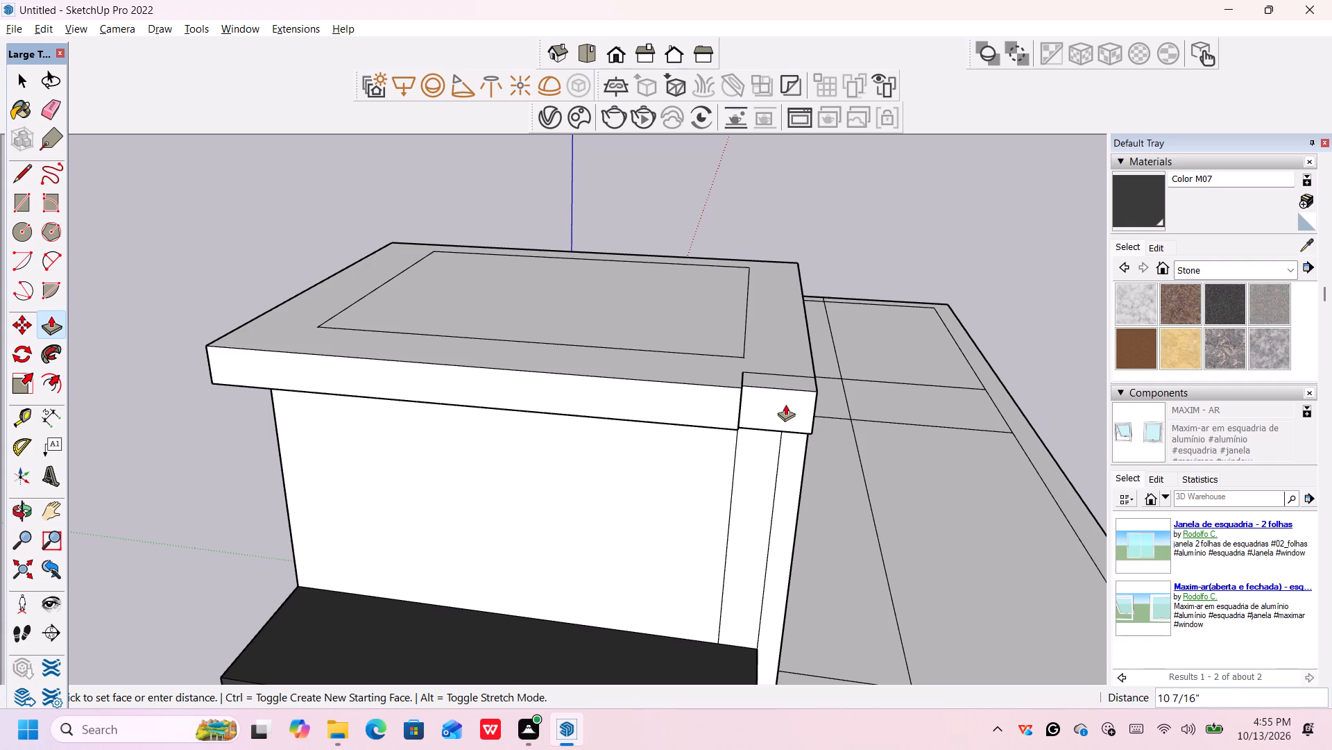
{"action": "type", "text": "2'"}
{"action": "key", "text": "Return"}
{"action": "scroll", "coordinate": [785, 404], "scroll_direction": "down", "scroll_amount": 12}
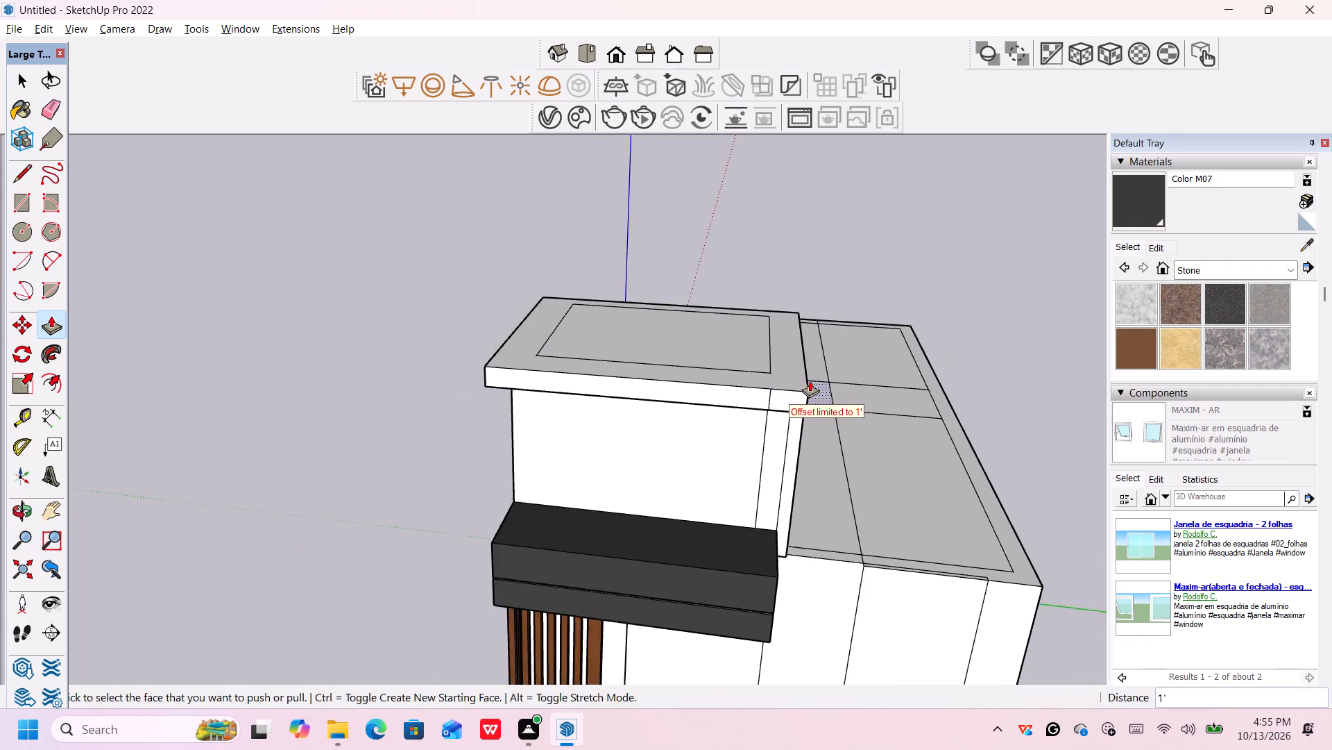
Examine the overhanging tower band and the whole facade from the front, from below and from above.
{"action": "scroll", "coordinate": [810, 381], "scroll_direction": "down", "scroll_amount": 1}
{"action": "middle_click_drag", "start_coordinate": [332, 478], "coordinate": [805, 474]}
{"action": "middle_click_drag", "start_coordinate": [818, 471], "coordinate": [827, 465]}
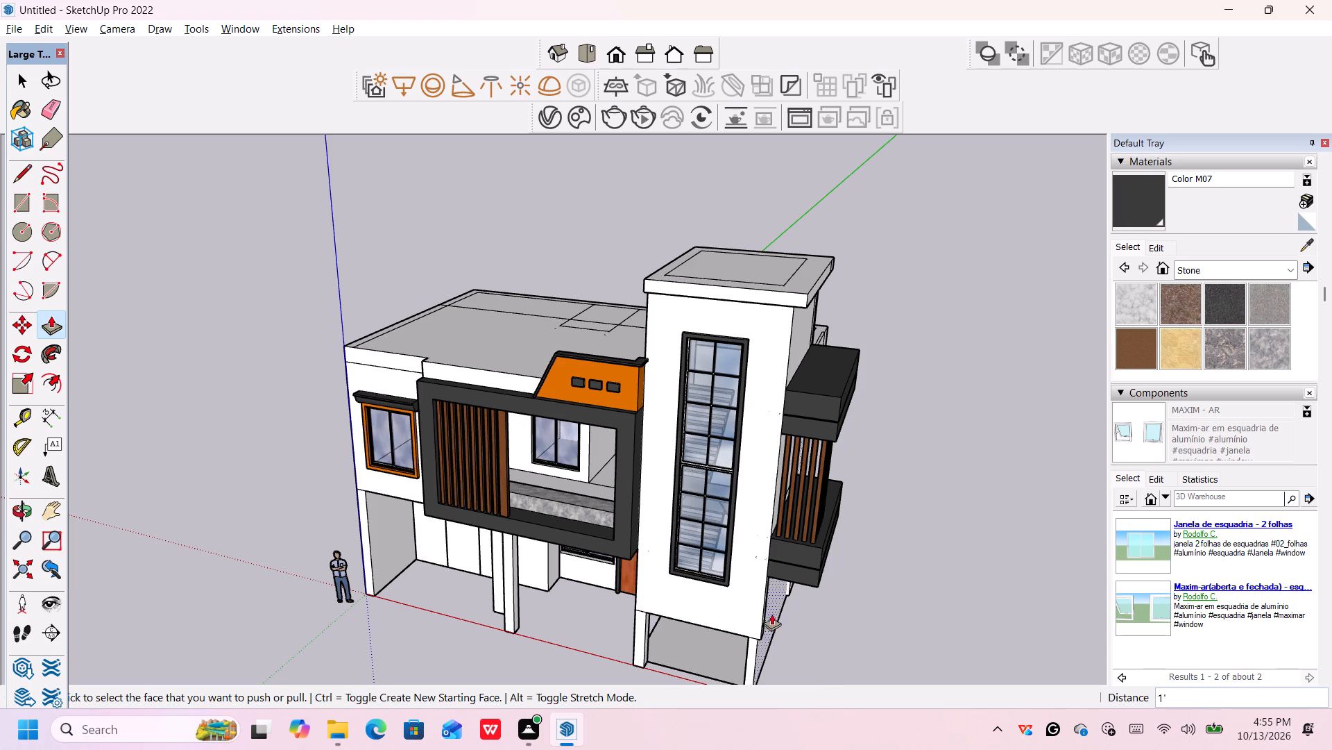
{"action": "middle_click_drag", "start_coordinate": [827, 642], "coordinate": [1039, 461]}
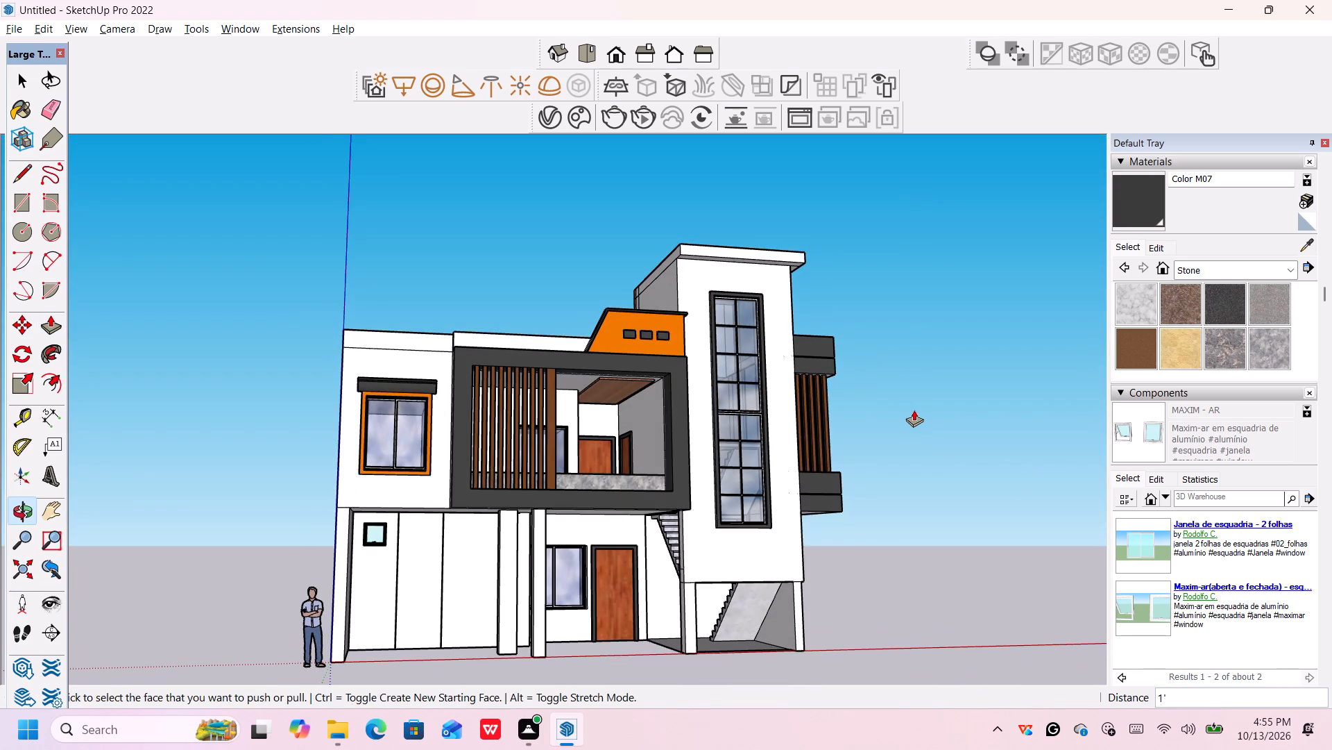
{"action": "middle_click_drag", "start_coordinate": [920, 419], "coordinate": [952, 461]}
{"action": "scroll", "coordinate": [946, 456], "scroll_direction": "up", "scroll_amount": 2}
{"action": "scroll", "coordinate": [717, 275], "scroll_direction": "down", "scroll_amount": 2}
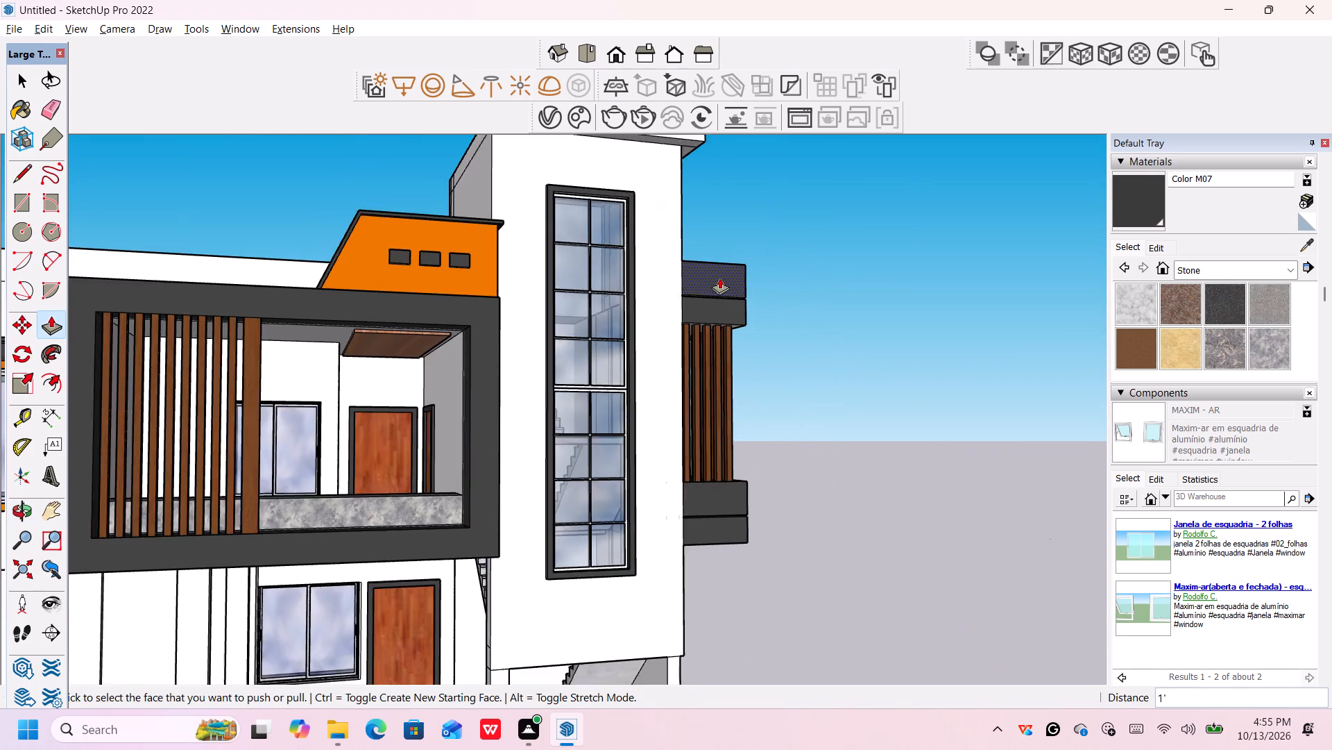
{"action": "scroll", "coordinate": [719, 278], "scroll_direction": "down", "scroll_amount": 7}
{"action": "middle_click_drag", "start_coordinate": [814, 349], "coordinate": [829, 555]}
Erase the two short vertical edges crossing the tower's top band on the side facing the main roof.
{"action": "scroll", "coordinate": [770, 331], "scroll_direction": "up", "scroll_amount": 2}
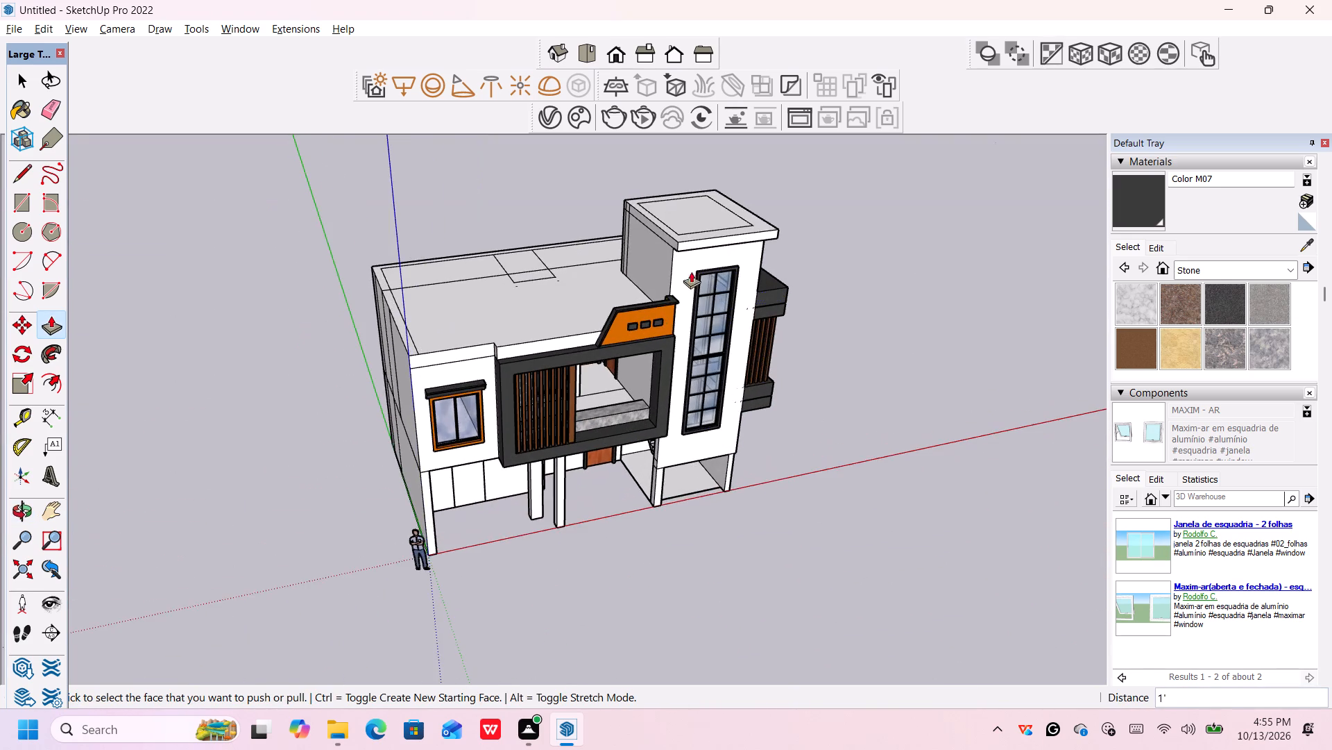
{"action": "scroll", "coordinate": [654, 239], "scroll_direction": "up", "scroll_amount": 5}
{"action": "middle_click_drag", "start_coordinate": [650, 244], "coordinate": [657, 249]}
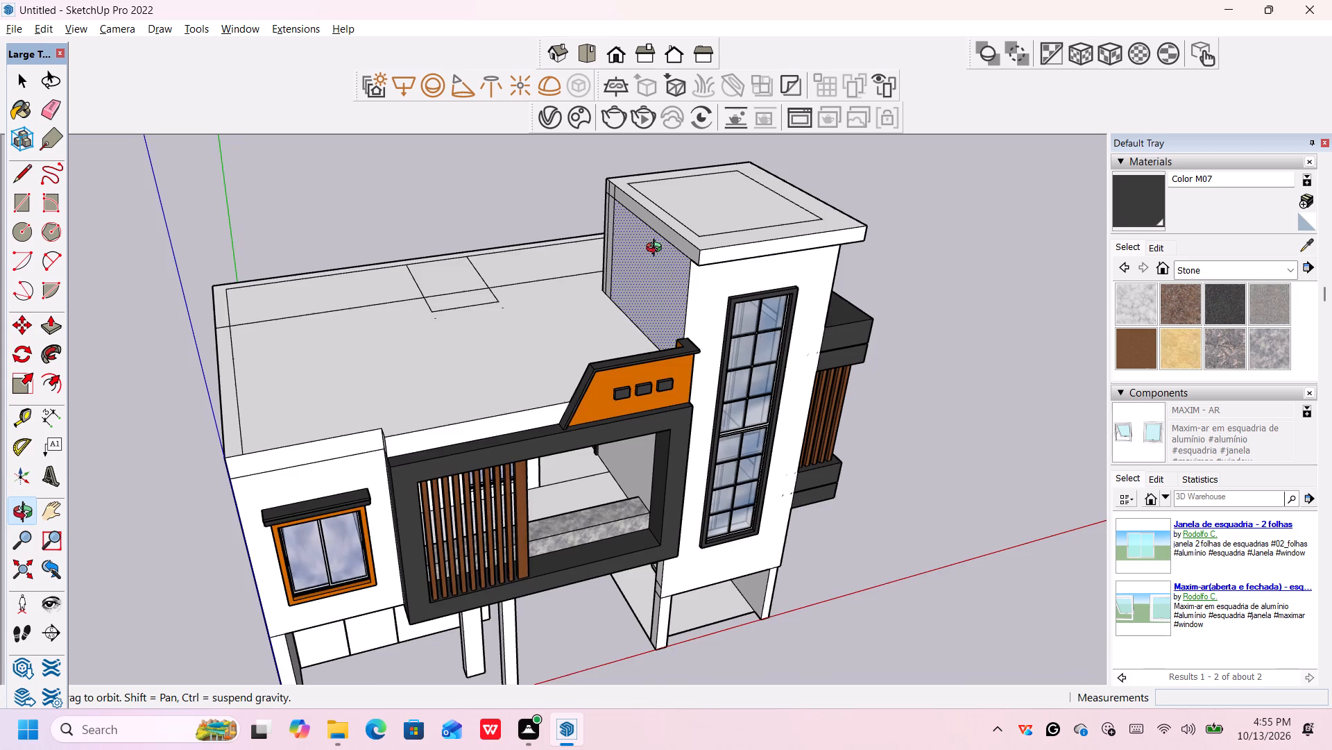
{"action": "middle_click_drag", "start_coordinate": [657, 249], "coordinate": [742, 385]}
{"action": "scroll", "coordinate": [728, 364], "scroll_direction": "up", "scroll_amount": 4}
{"action": "middle_click_drag", "start_coordinate": [706, 347], "coordinate": [762, 384]}
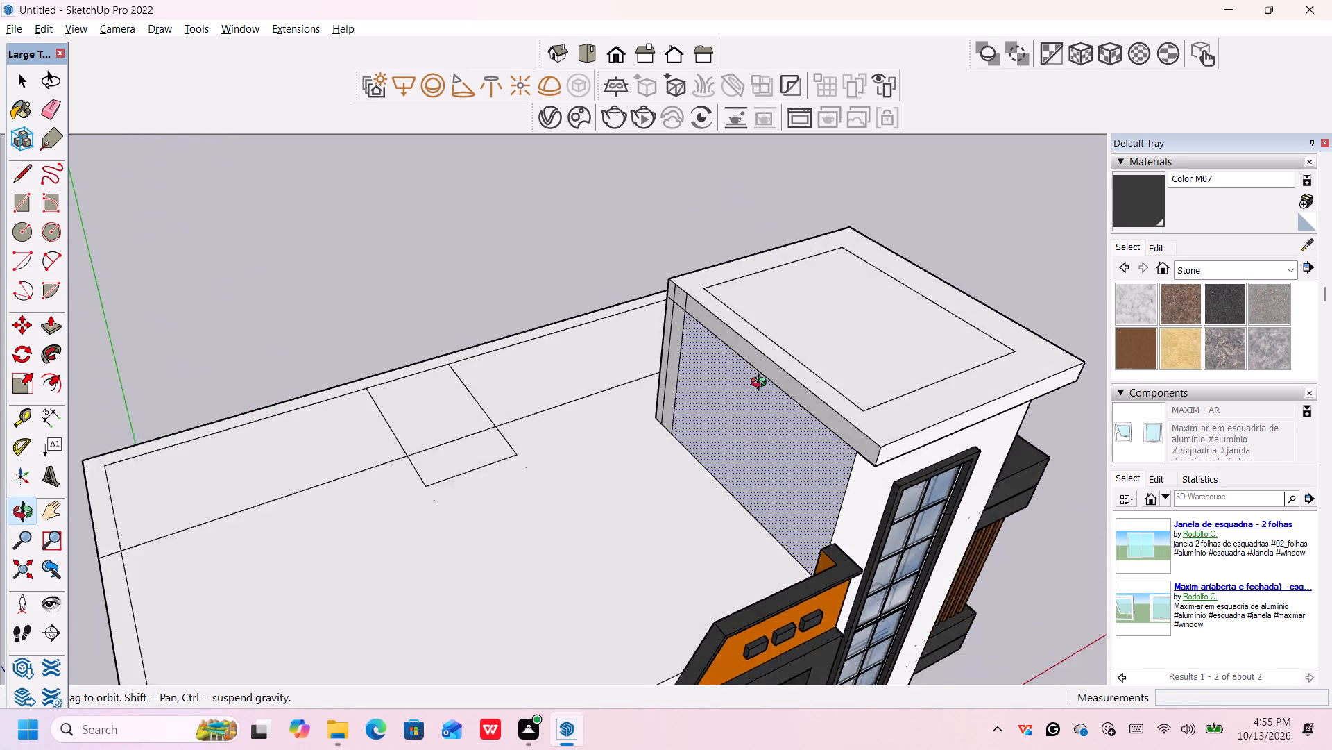
{"action": "middle_click_drag", "start_coordinate": [762, 384], "coordinate": [793, 391]}
{"action": "scroll", "coordinate": [615, 453], "scroll_direction": "up", "scroll_amount": 3}
{"action": "key", "text": "space"}
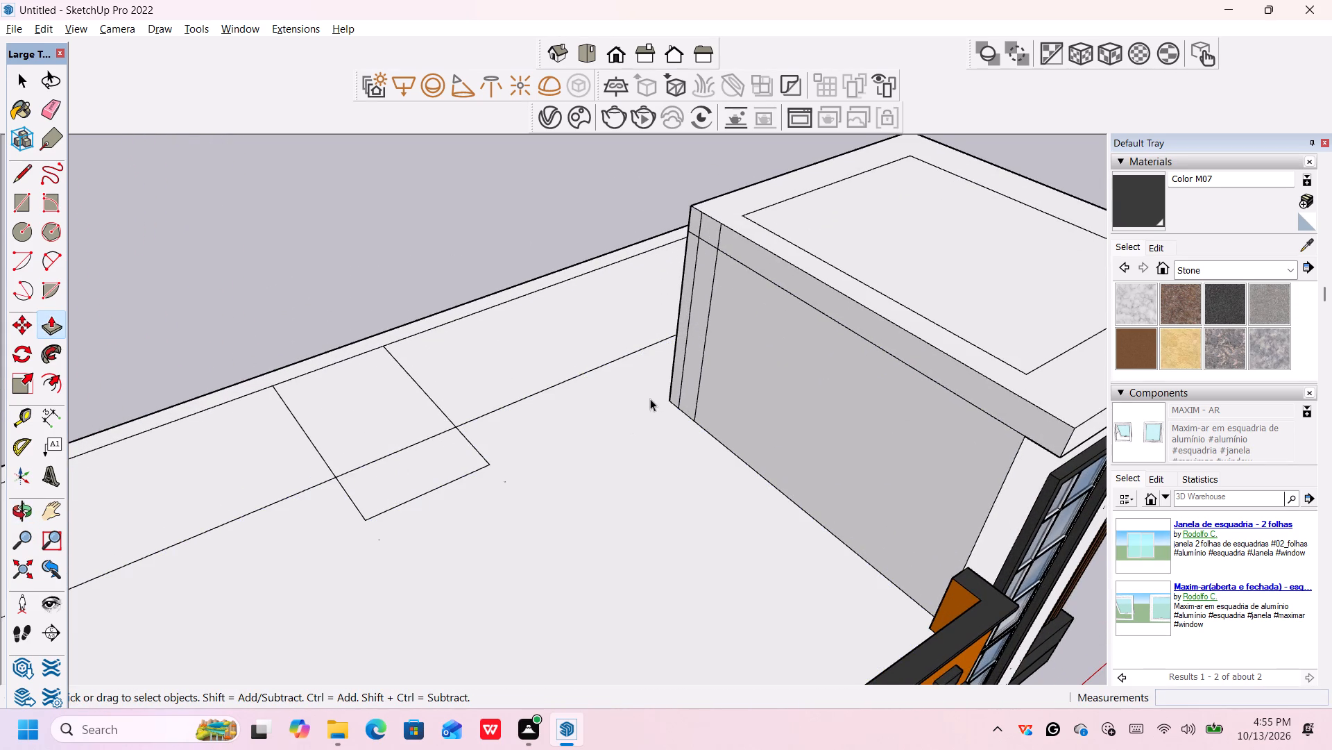
{"action": "key", "text": "e"}
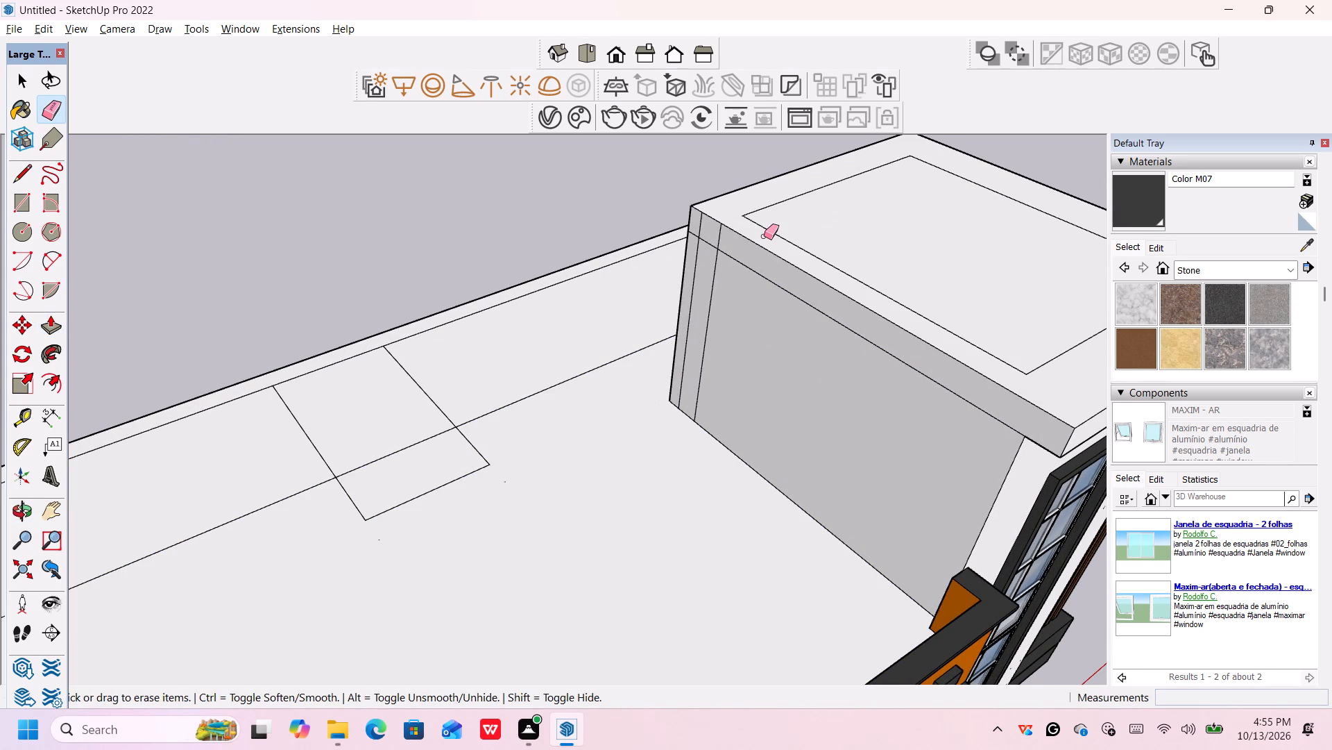
{"action": "scroll", "coordinate": [742, 240], "scroll_direction": "up", "scroll_amount": 4}
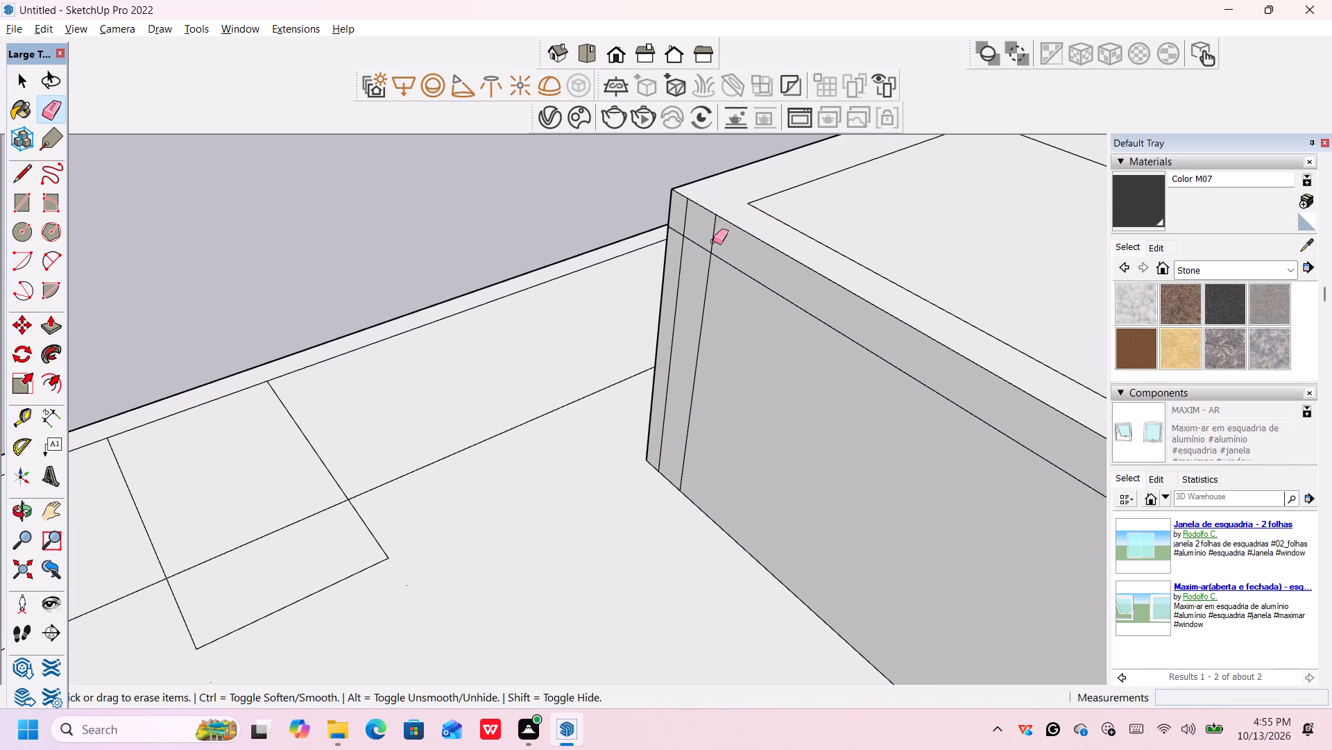
{"action": "left_click", "coordinate": [713, 240]}
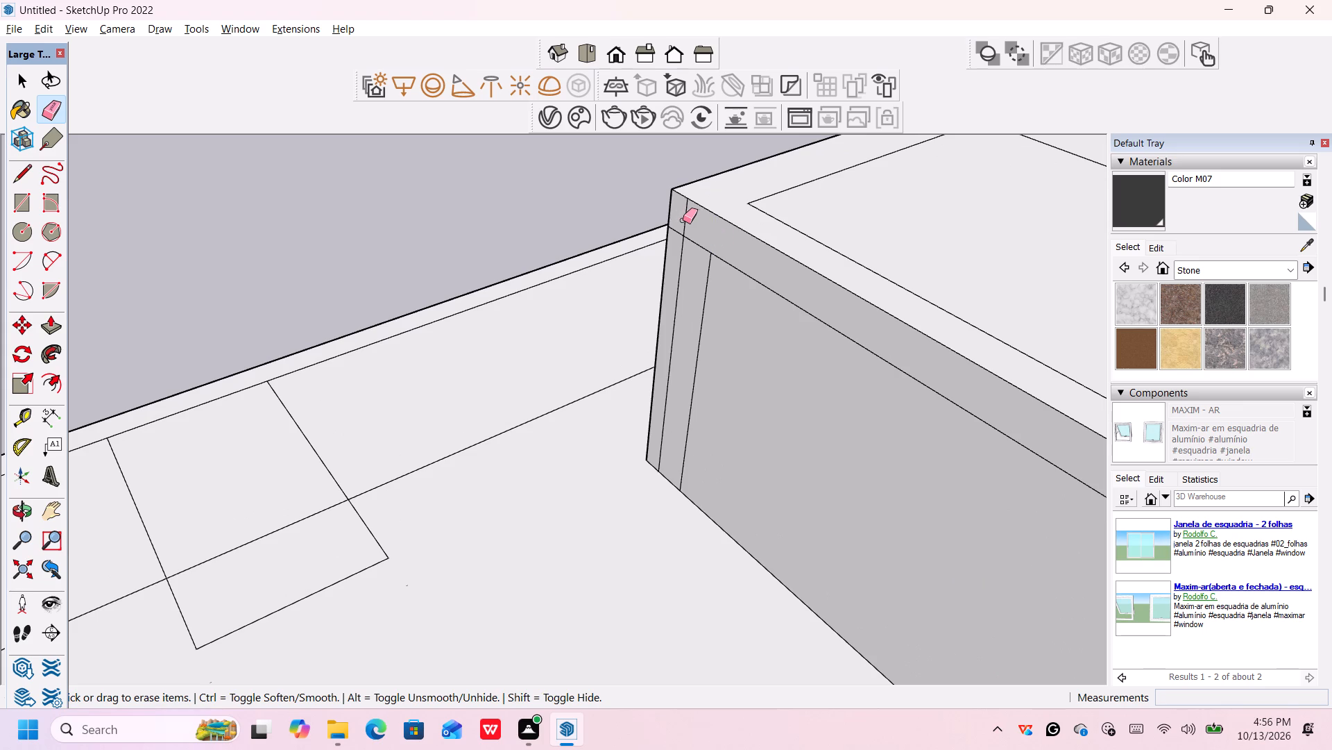
{"action": "left_click", "coordinate": [685, 220]}
{"action": "key", "text": "space"}
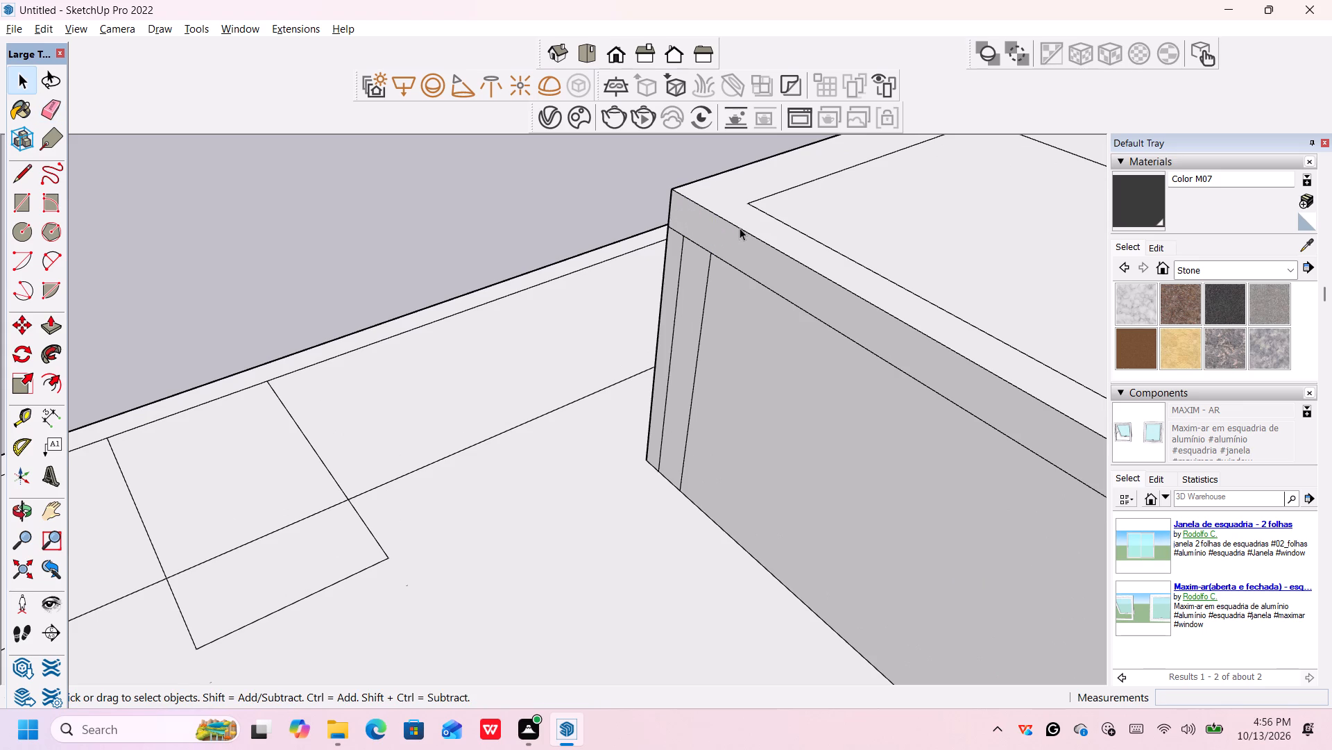
Erase the two vertical edges on the stair tower's wall below the top band, on the side facing the main roof.
{"action": "scroll", "coordinate": [740, 228], "scroll_direction": "down", "scroll_amount": 9}
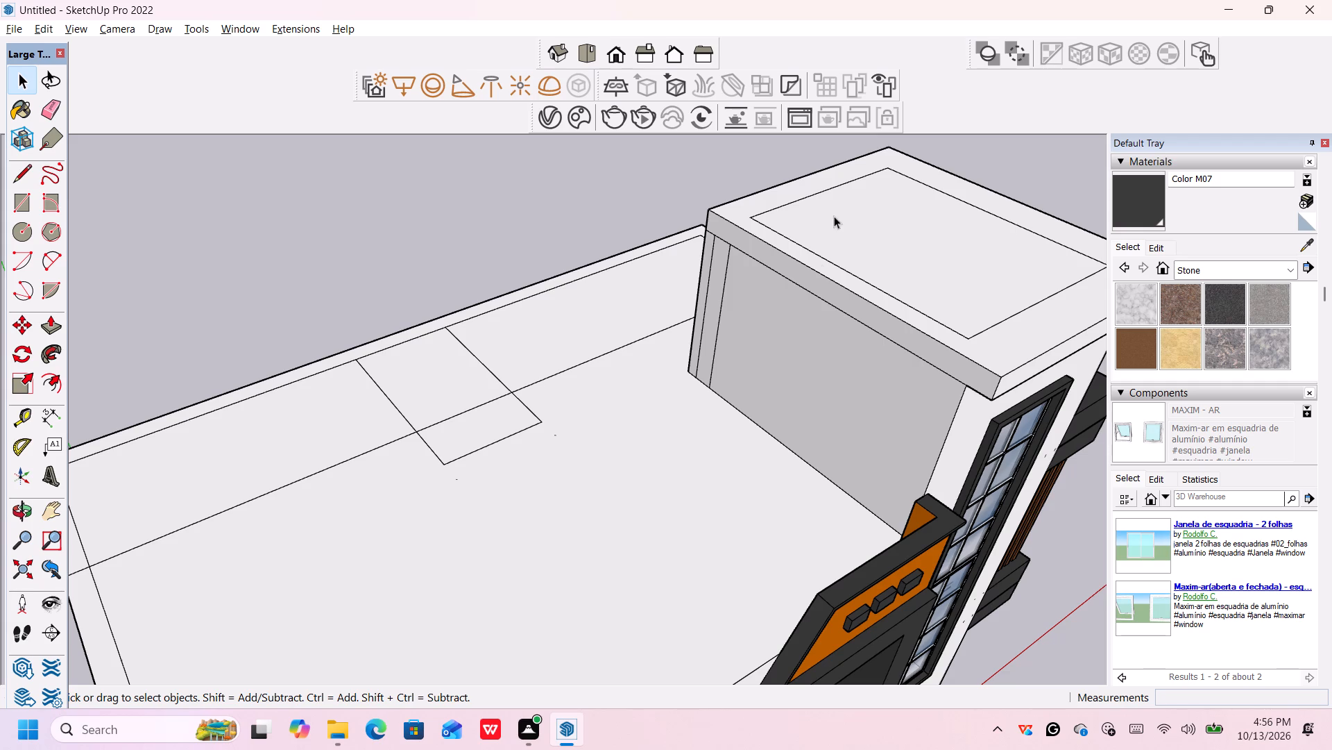
{"action": "scroll", "coordinate": [935, 367], "scroll_direction": "up", "scroll_amount": 1}
{"action": "middle_click", "coordinate": [924, 364]}
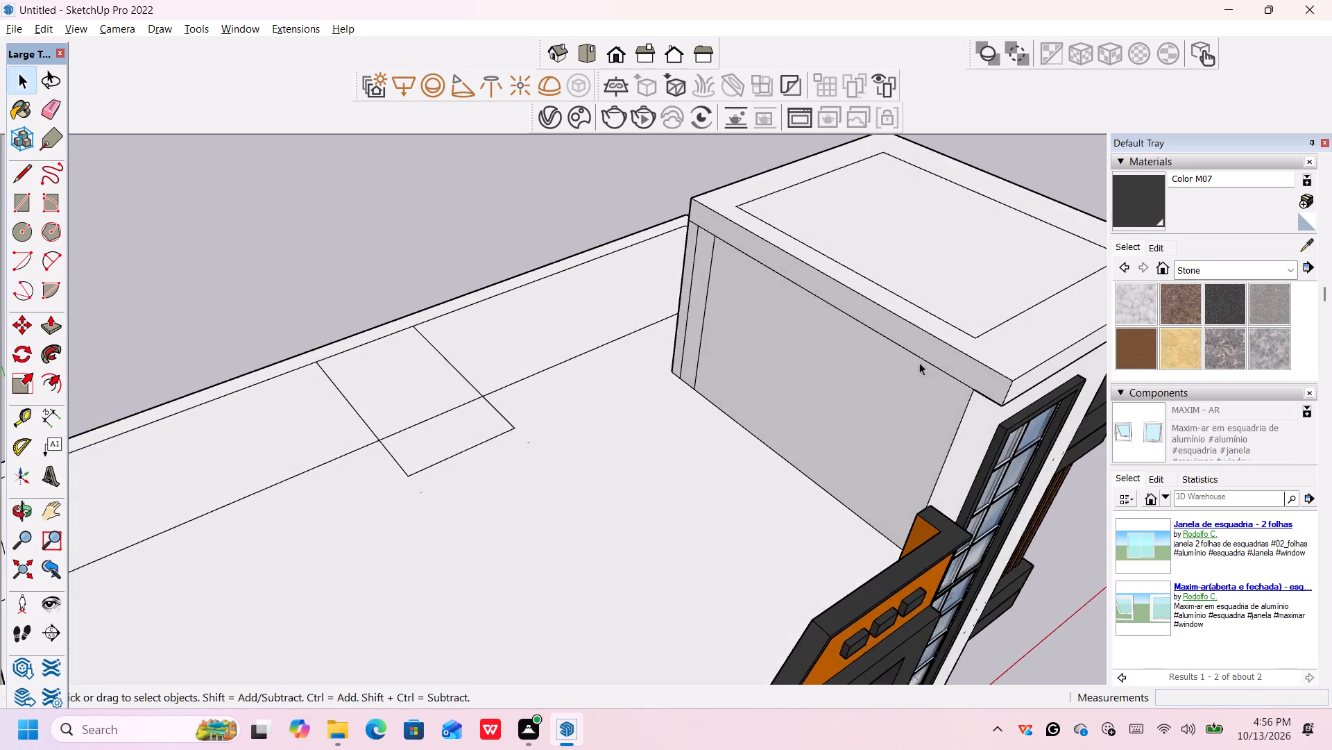
{"action": "scroll", "coordinate": [799, 353], "scroll_direction": "up", "scroll_amount": 3}
{"action": "key", "text": "e"}
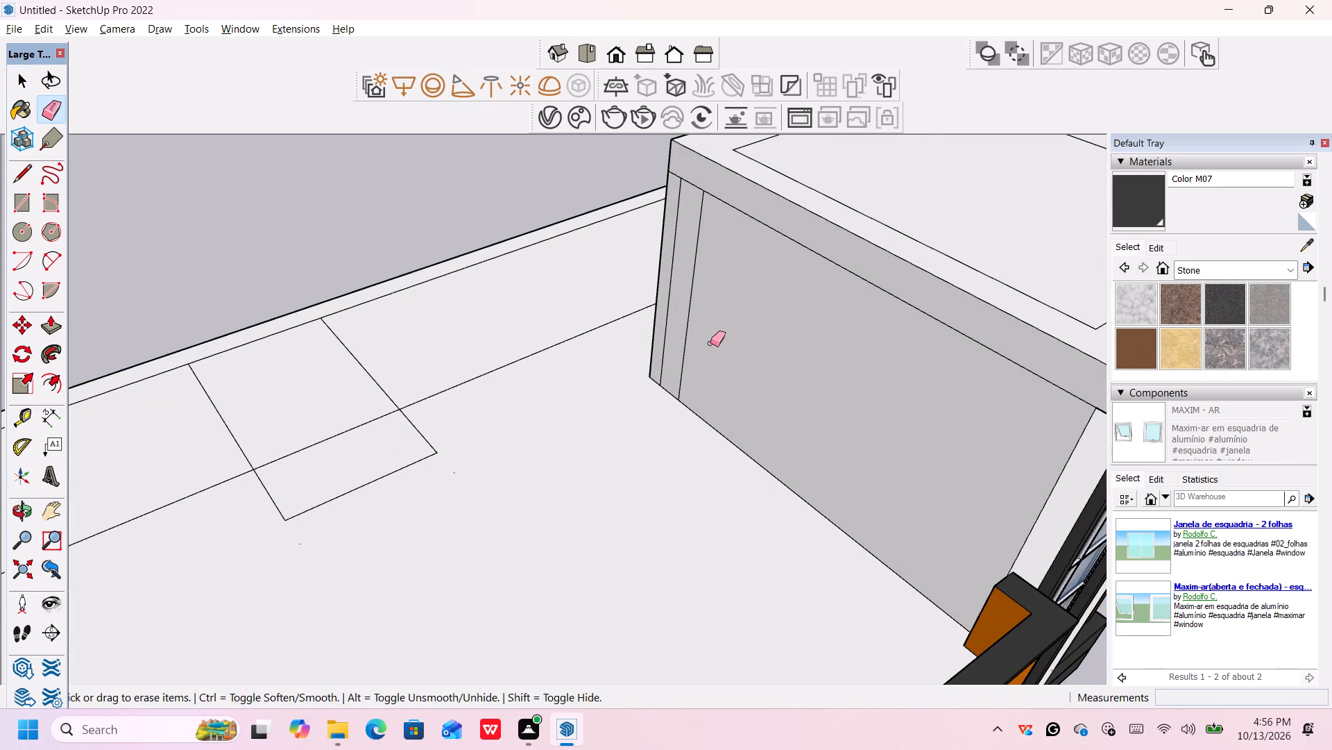
{"action": "left_click", "coordinate": [687, 321]}
{"action": "left_click", "coordinate": [667, 313]}
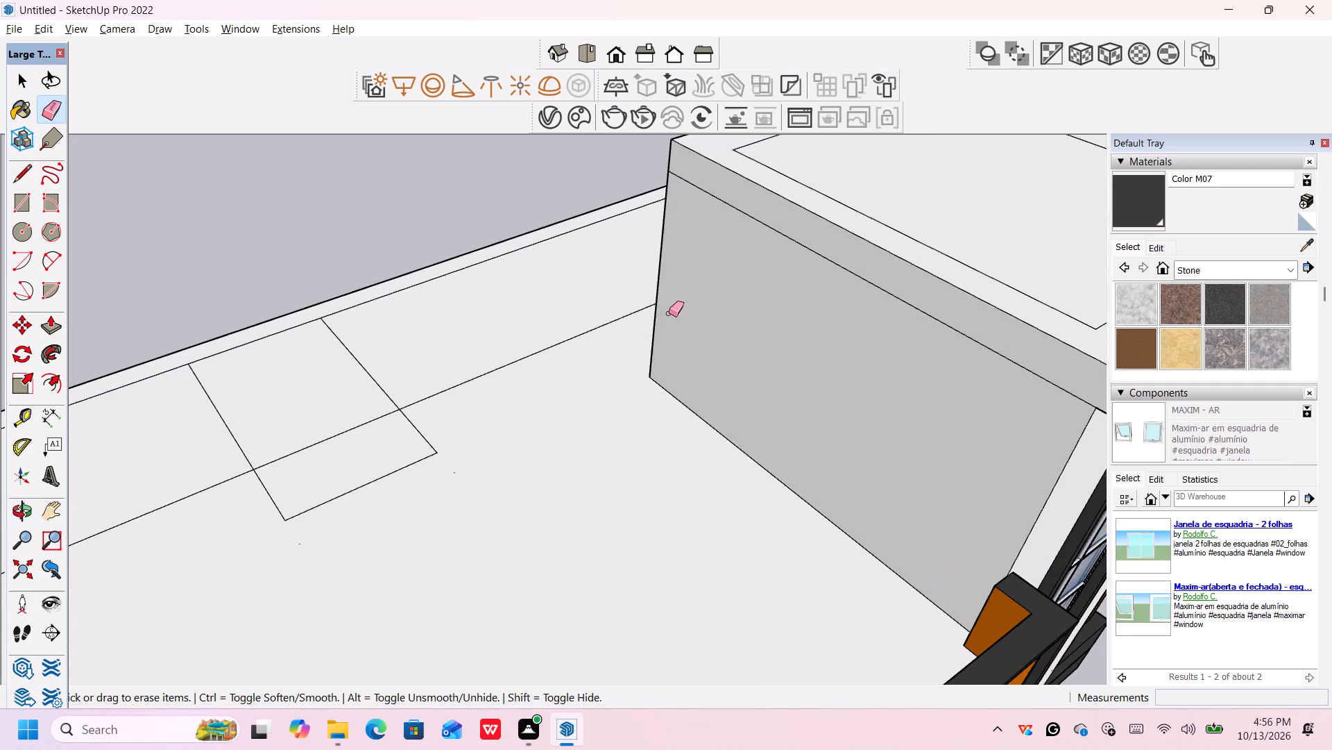
Examine the cleaned tower wall and the whole facade from above and from the front.
{"action": "scroll", "coordinate": [678, 319], "scroll_direction": "down", "scroll_amount": 19}
{"action": "middle_click_drag", "start_coordinate": [1047, 534], "coordinate": [895, 454]}
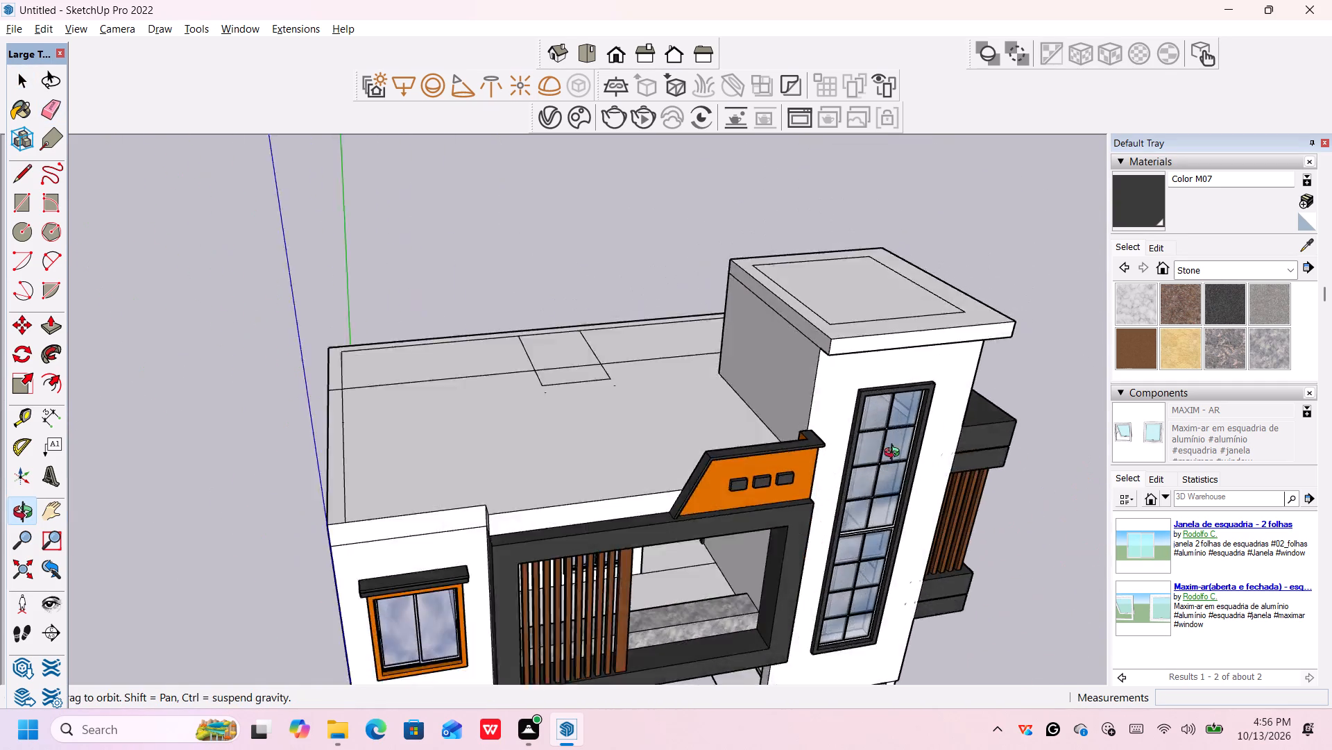
{"action": "middle_click_drag", "start_coordinate": [895, 454], "coordinate": [884, 416]}
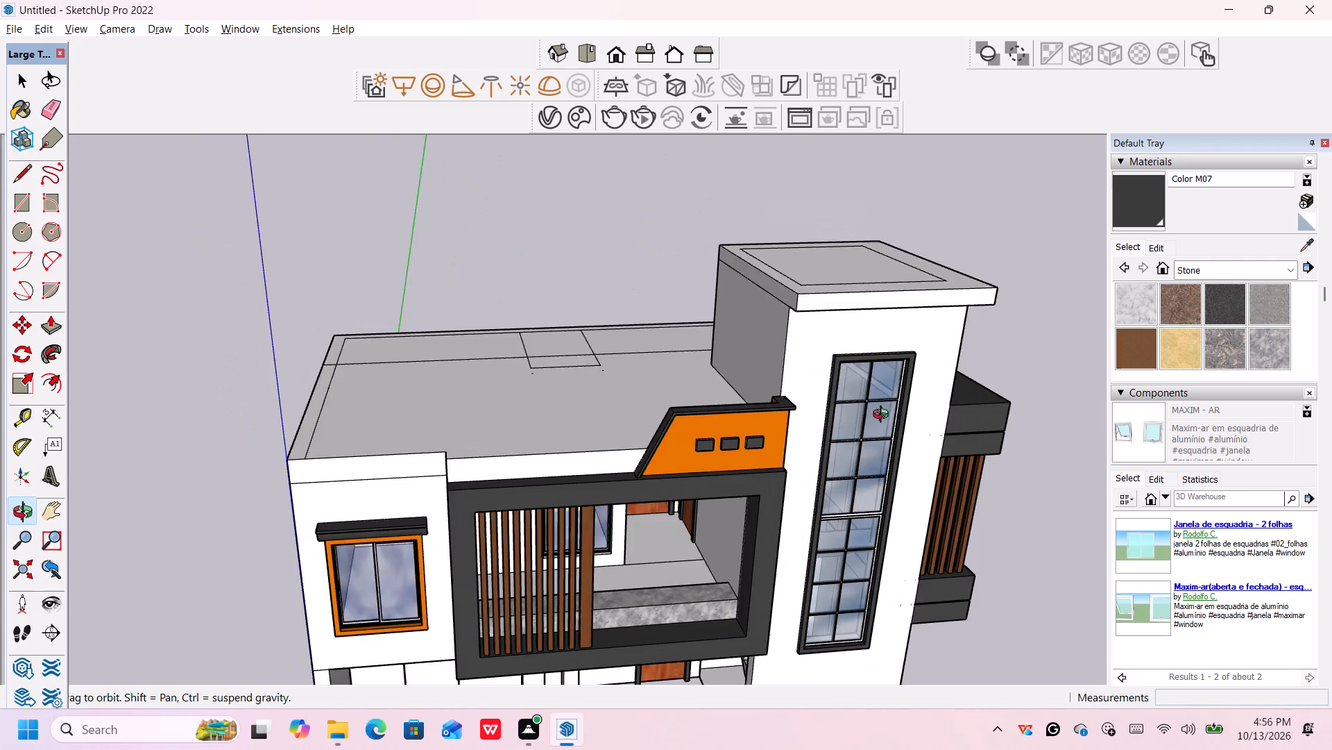
{"action": "middle_click_drag", "start_coordinate": [884, 416], "coordinate": [747, 337]}
{"action": "middle_click_drag", "start_coordinate": [656, 337], "coordinate": [613, 337]}
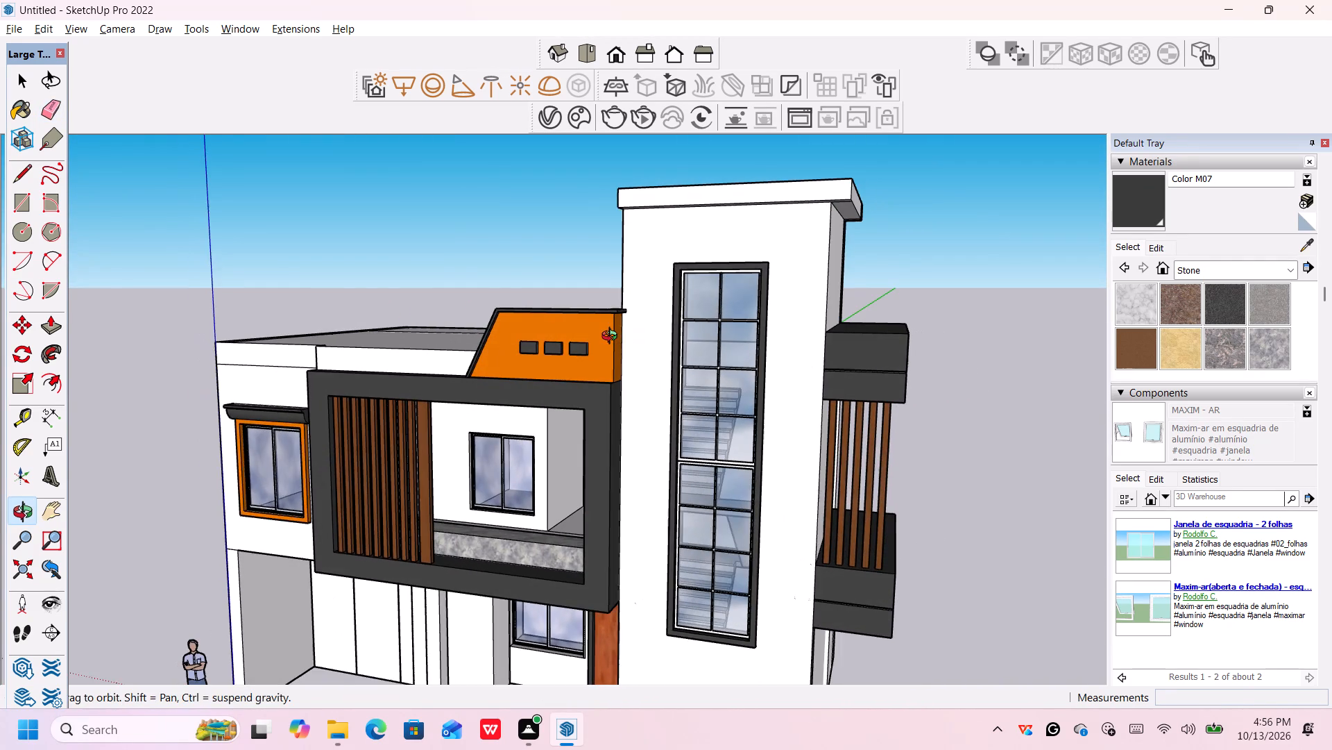
{"action": "middle_click_drag", "start_coordinate": [613, 337], "coordinate": [613, 337]}
{"action": "scroll", "coordinate": [731, 467], "scroll_direction": "down", "scroll_amount": 5}
{"action": "middle_click_drag", "start_coordinate": [708, 521], "coordinate": [916, 482]}
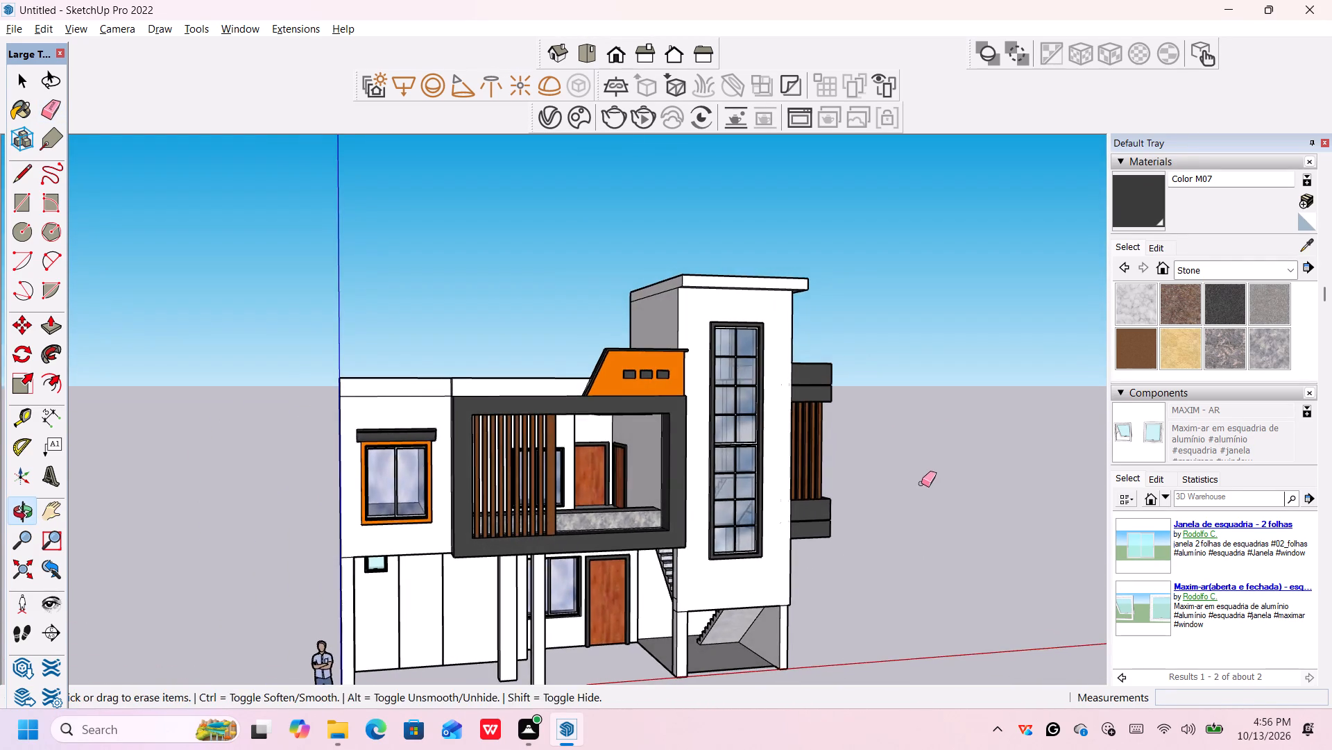
{"action": "middle_click_drag", "start_coordinate": [923, 484], "coordinate": [948, 731]}
{"action": "scroll", "coordinate": [934, 530], "scroll_direction": "down", "scroll_amount": 1}
{"action": "scroll", "coordinate": [916, 519], "scroll_direction": "up", "scroll_amount": 1}
{"action": "key", "text": "space"}
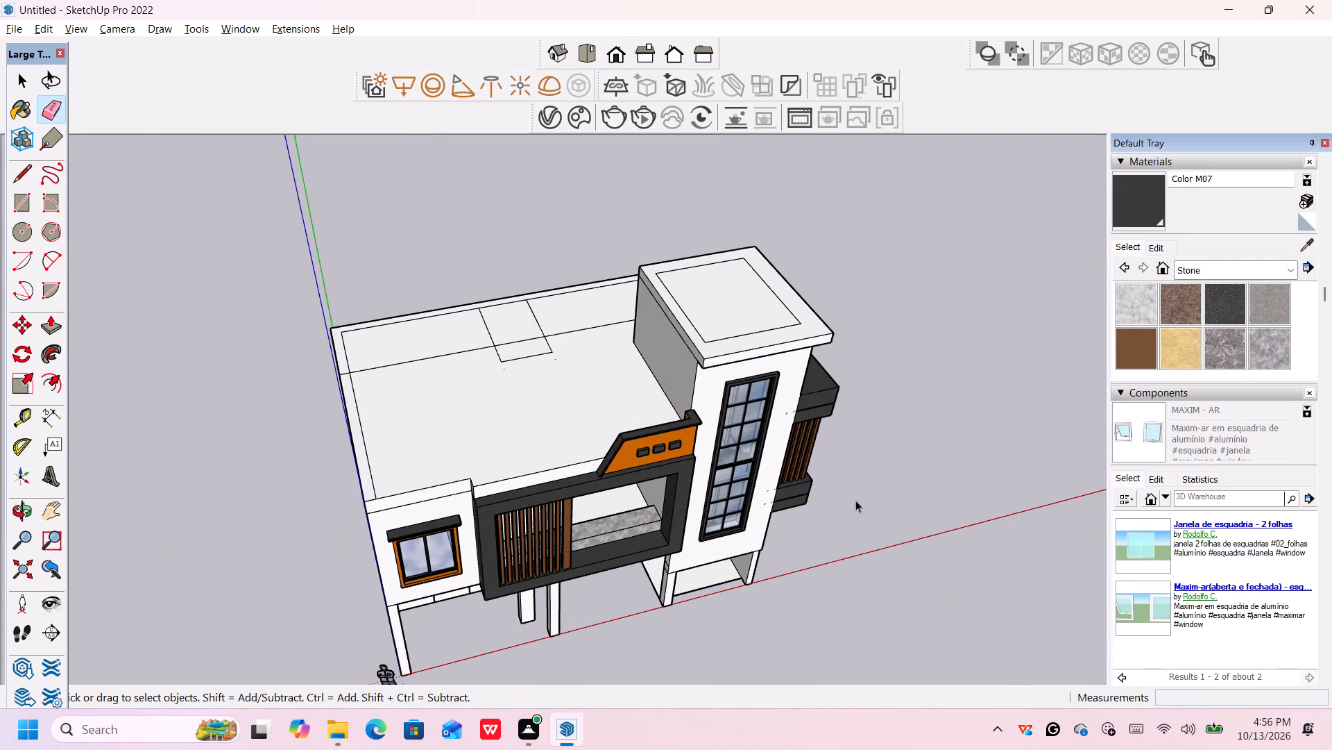
Push/Pull the tower band's side face towards the main roof outward by 2'.
{"action": "scroll", "coordinate": [787, 462], "scroll_direction": "up", "scroll_amount": 3}
{"action": "middle_click_drag", "start_coordinate": [584, 358], "coordinate": [879, 516]}
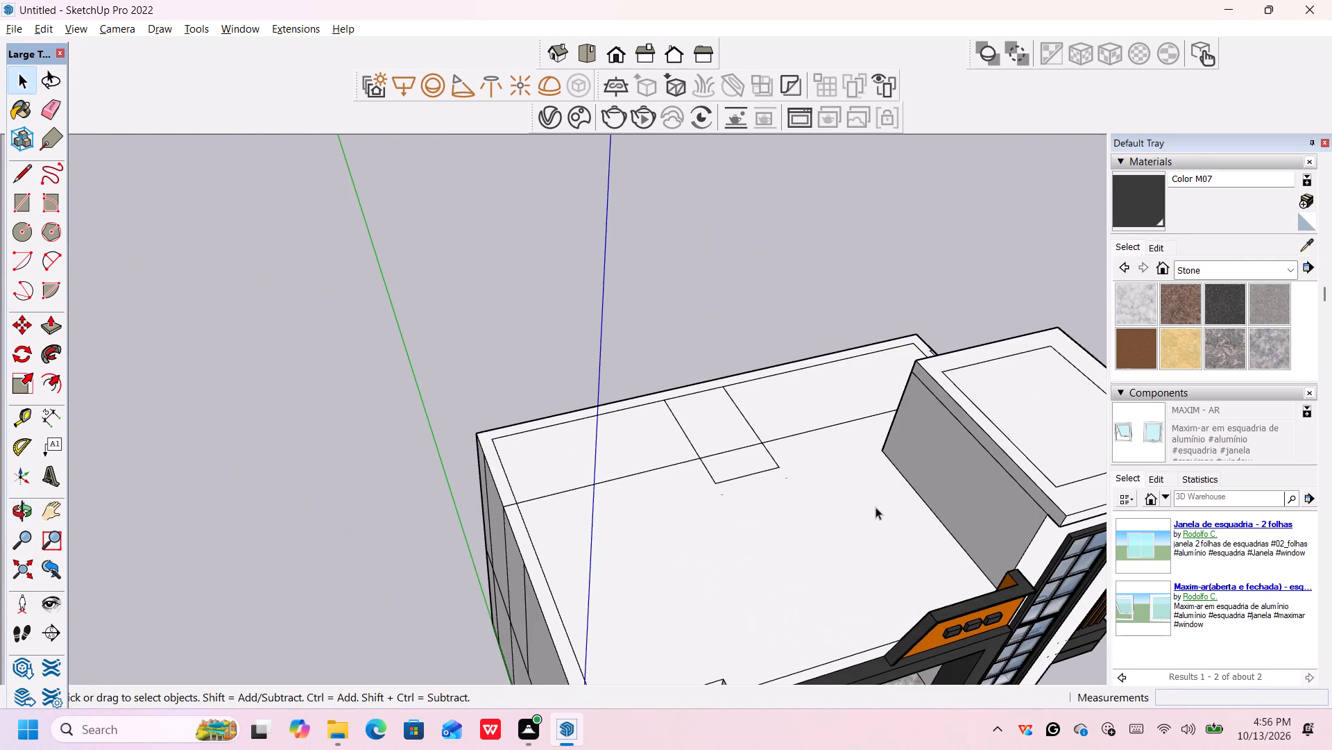
{"action": "scroll", "coordinate": [968, 453], "scroll_direction": "up", "scroll_amount": 2}
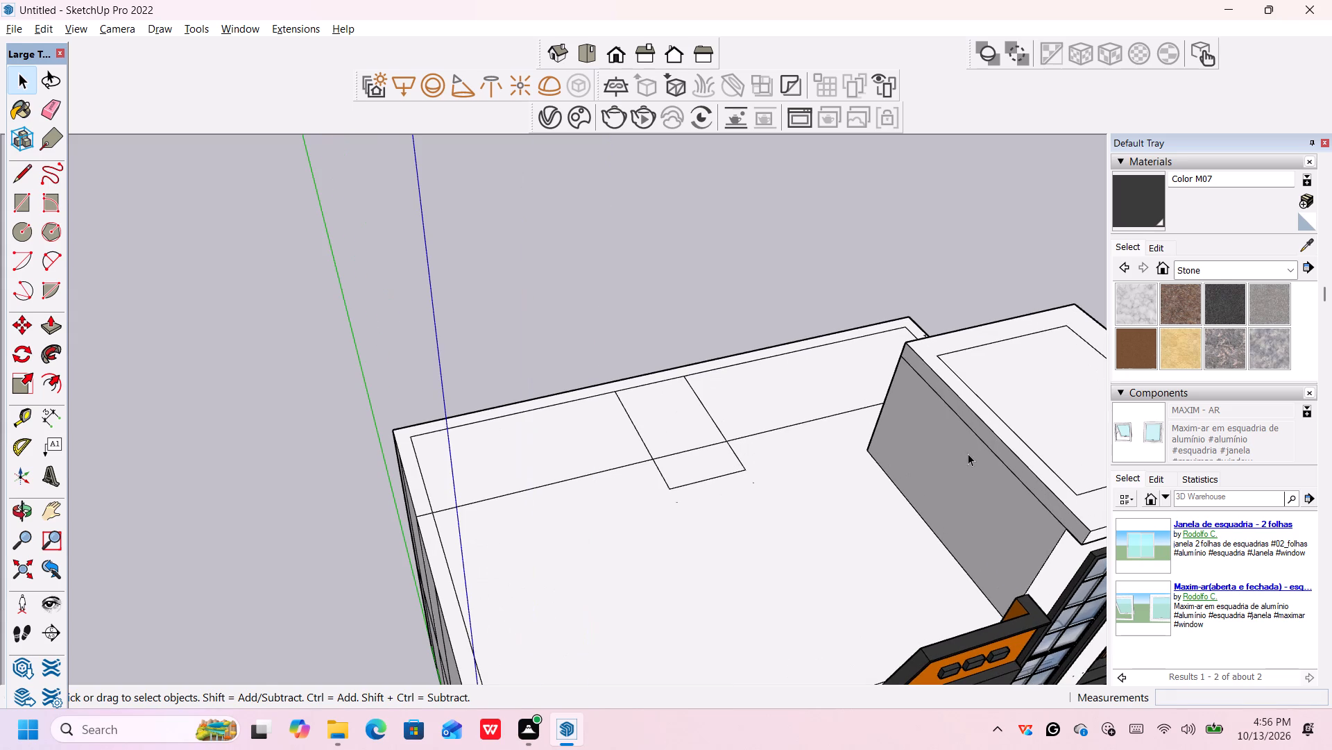
{"action": "key", "text": "p"}
{"action": "left_click", "coordinate": [1004, 444]}
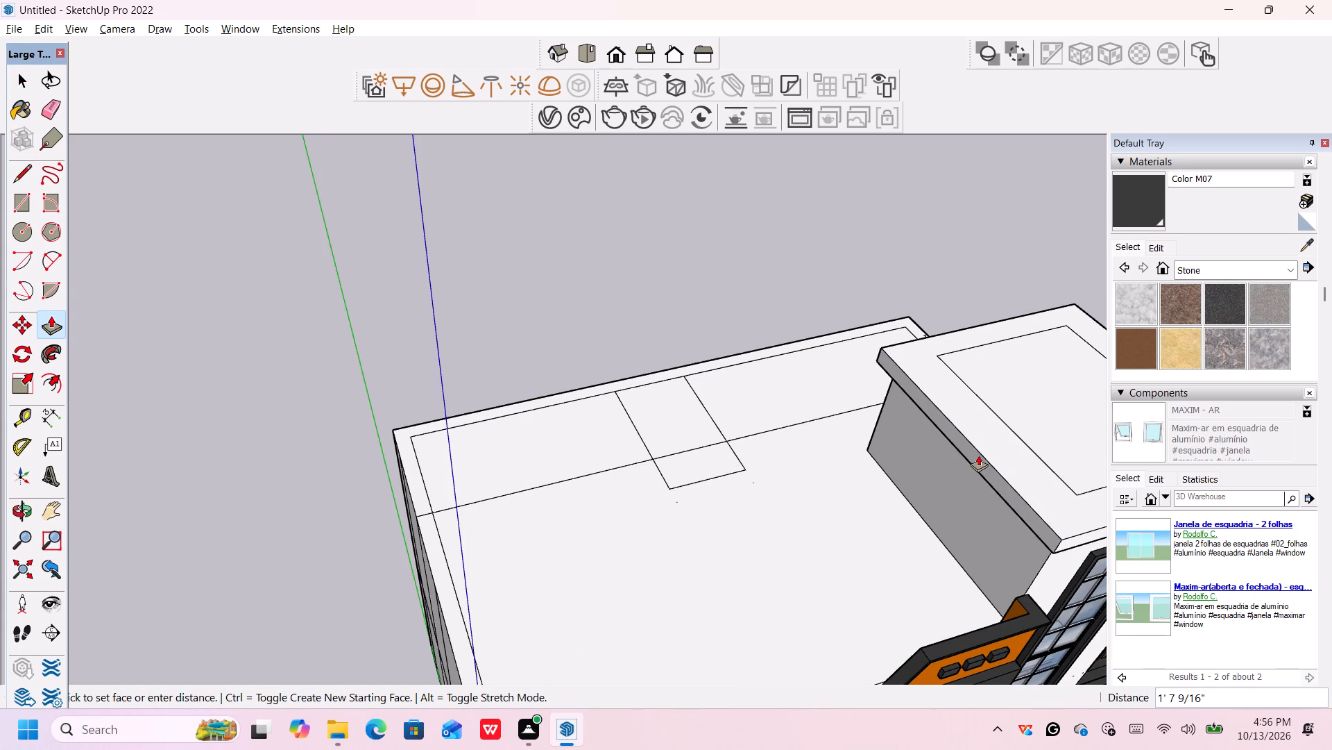
{"action": "type", "text": "2'"}
{"action": "key", "text": "Return"}
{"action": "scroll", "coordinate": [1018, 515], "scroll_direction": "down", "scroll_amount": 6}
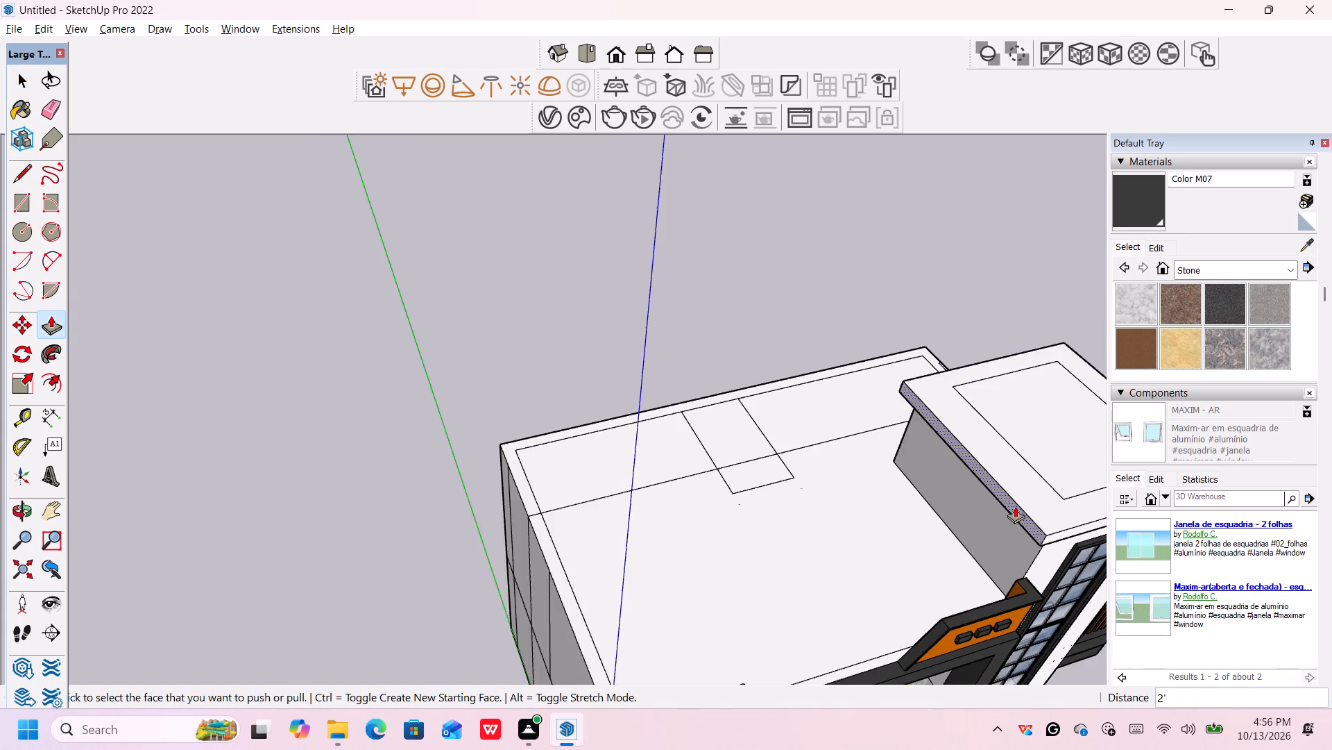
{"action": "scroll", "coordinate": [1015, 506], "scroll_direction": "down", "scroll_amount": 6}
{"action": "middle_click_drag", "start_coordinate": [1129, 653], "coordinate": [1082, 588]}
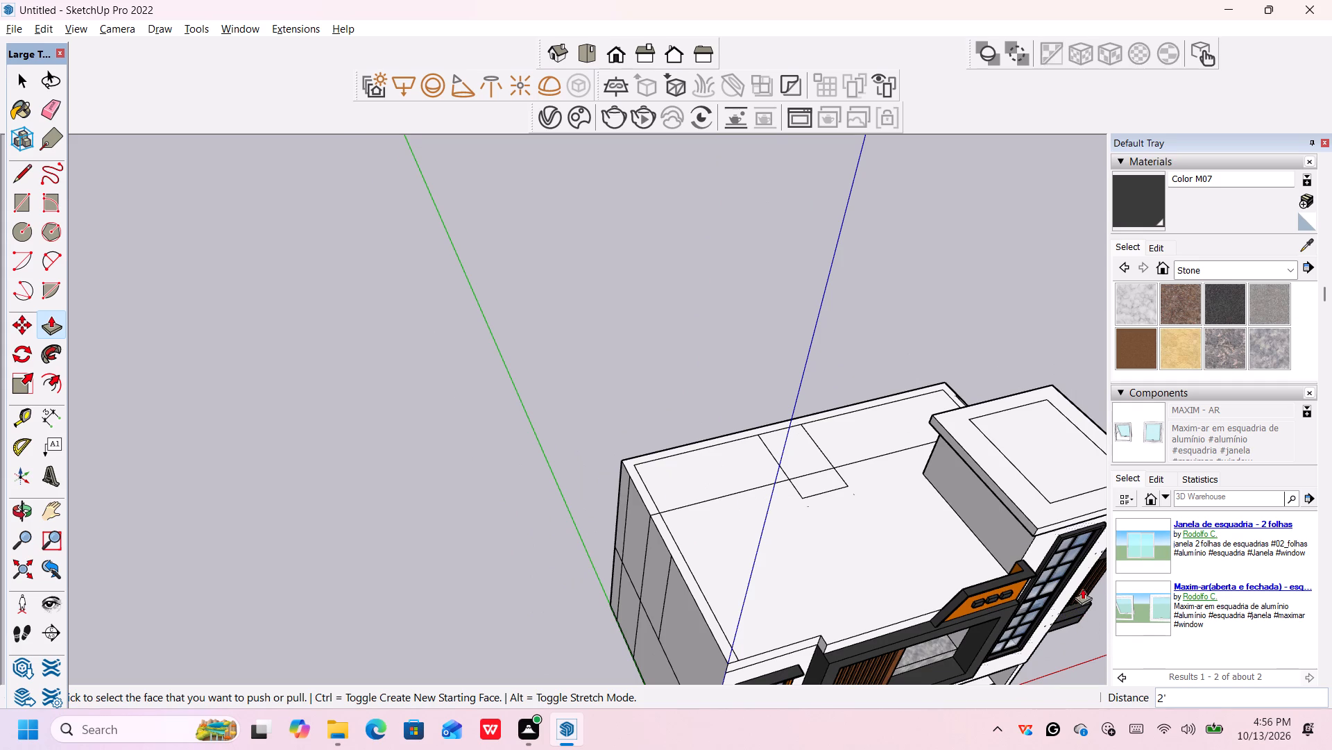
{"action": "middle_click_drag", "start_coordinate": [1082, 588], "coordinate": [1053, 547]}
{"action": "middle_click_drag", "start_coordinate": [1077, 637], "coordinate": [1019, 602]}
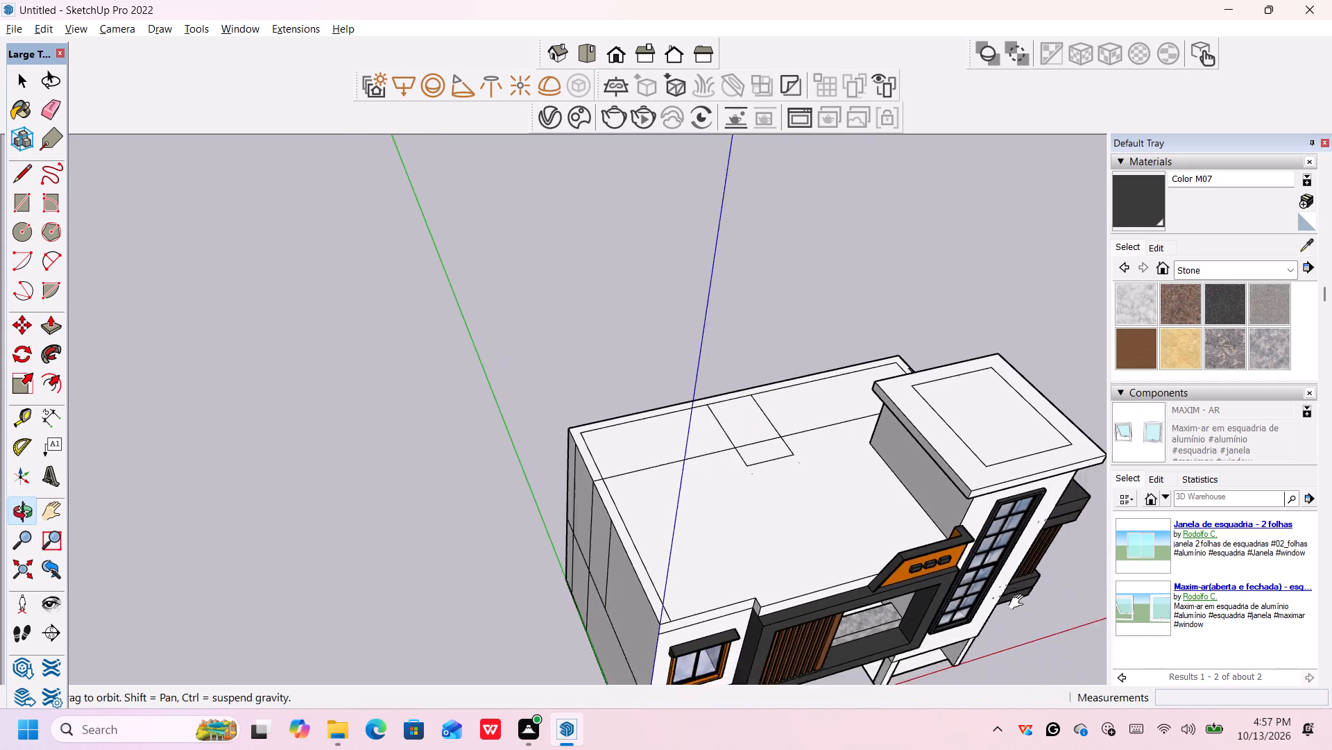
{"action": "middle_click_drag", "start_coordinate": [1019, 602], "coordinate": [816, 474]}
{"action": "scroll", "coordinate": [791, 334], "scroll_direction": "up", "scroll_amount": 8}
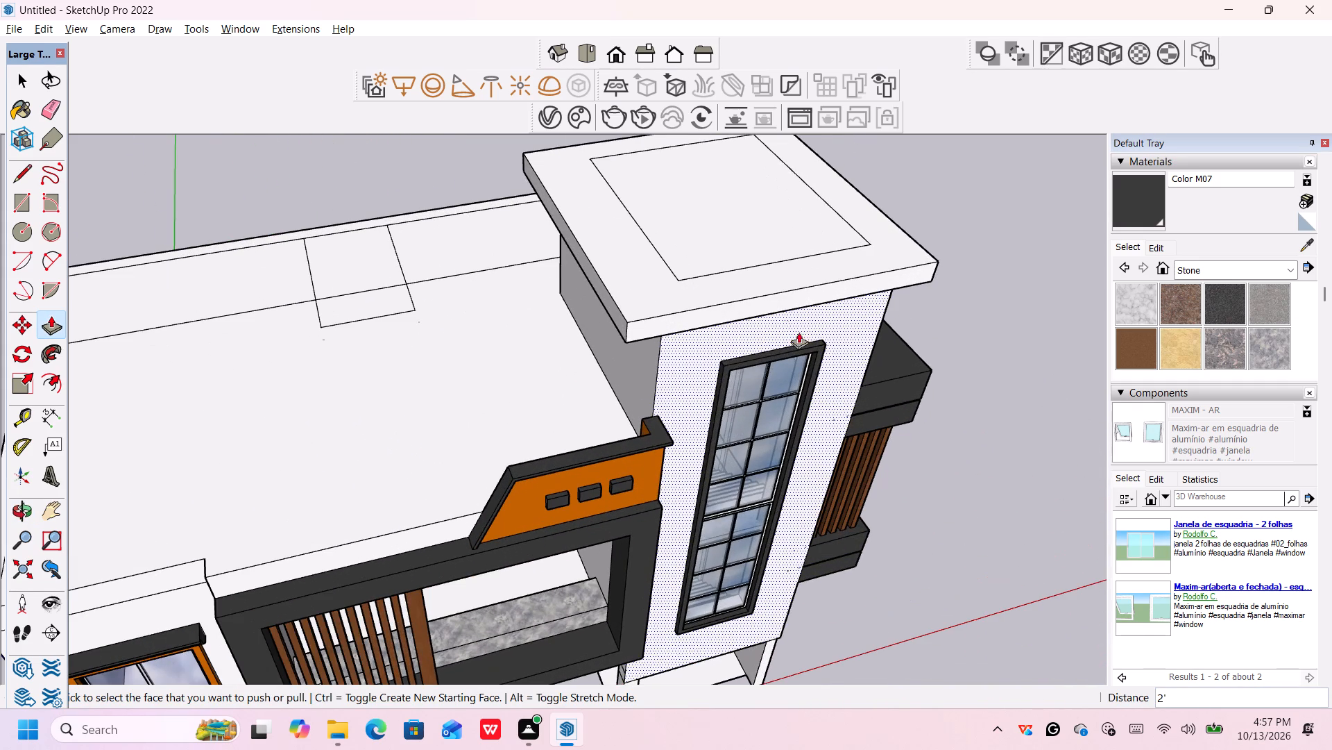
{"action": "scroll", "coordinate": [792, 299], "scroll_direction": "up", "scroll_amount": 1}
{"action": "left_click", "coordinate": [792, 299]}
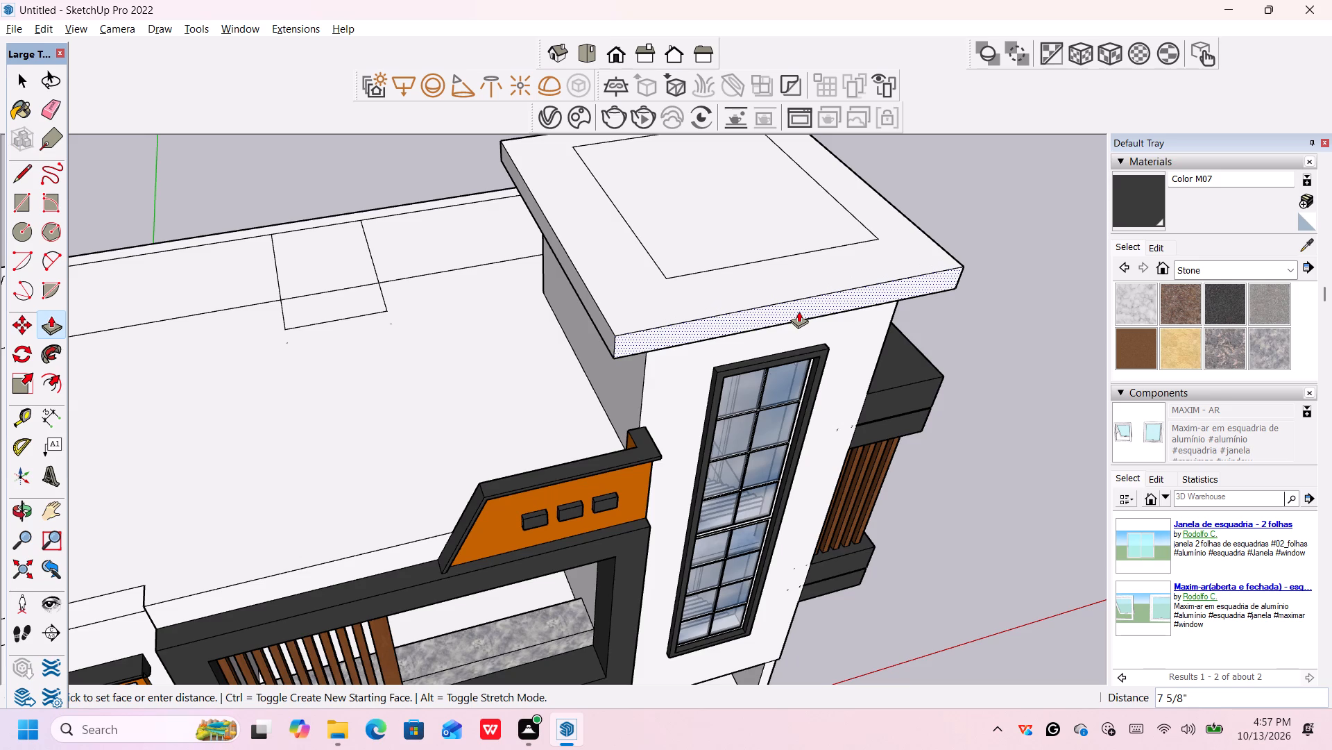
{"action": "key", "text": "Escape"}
Push/Pull the front face of the tower's top band outward by 1'.
{"action": "scroll", "coordinate": [821, 317], "scroll_direction": "down", "scroll_amount": 6}
{"action": "scroll", "coordinate": [920, 565], "scroll_direction": "down", "scroll_amount": 4}
{"action": "middle_click_drag", "start_coordinate": [924, 603], "coordinate": [860, 359]}
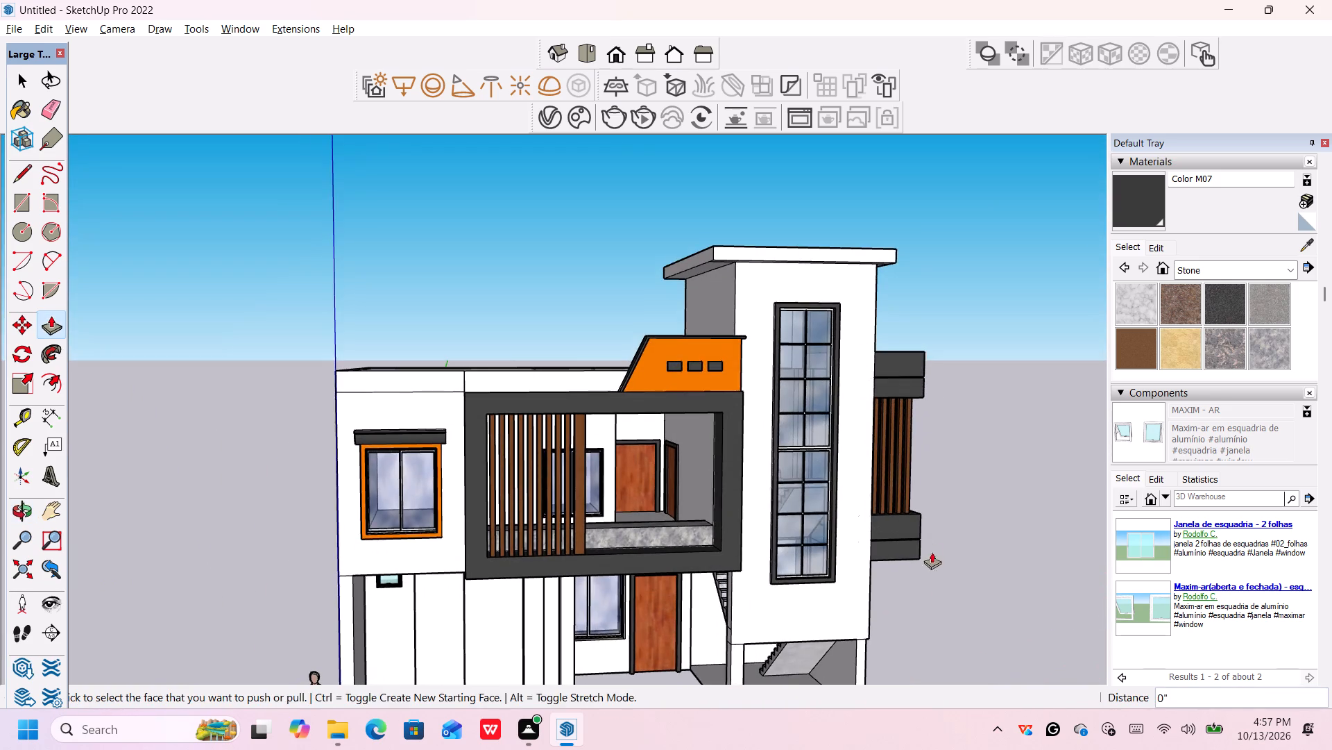
{"action": "middle_click_drag", "start_coordinate": [934, 556], "coordinate": [947, 455]}
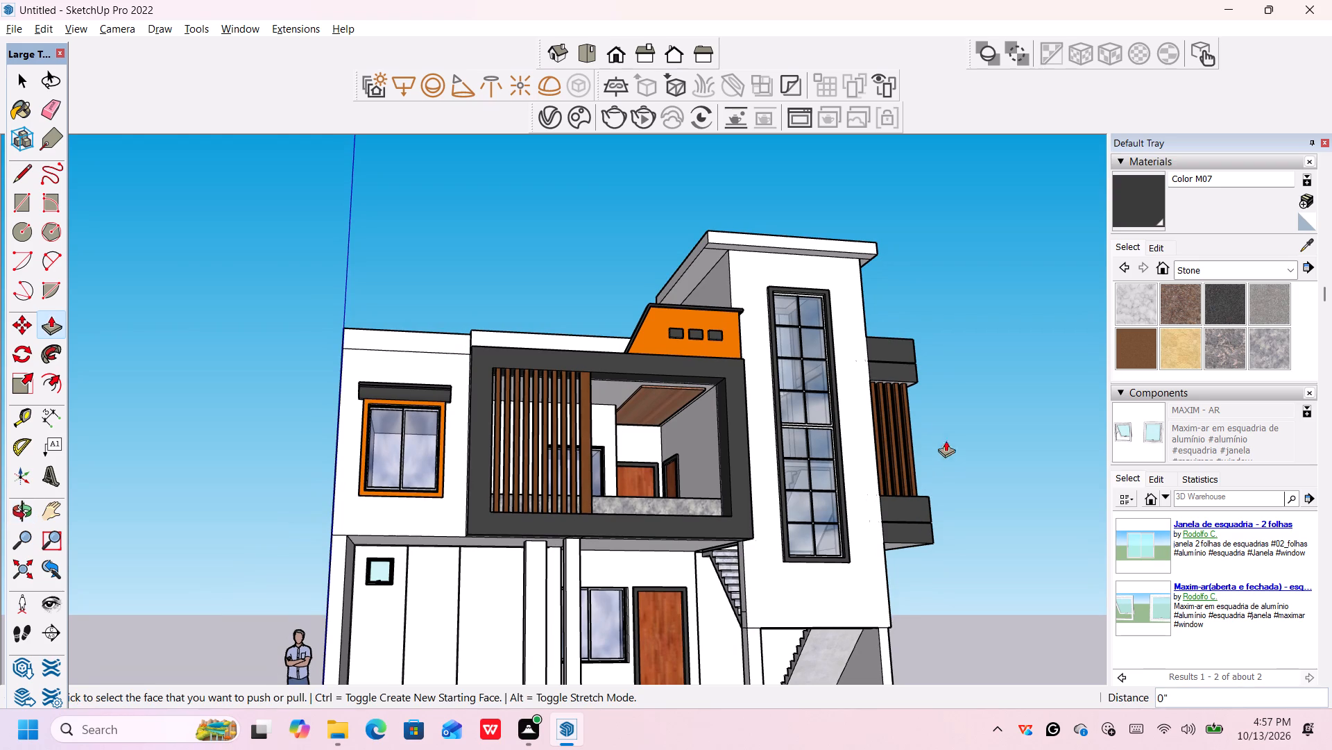
{"action": "middle_click_drag", "start_coordinate": [890, 370], "coordinate": [902, 657]}
{"action": "scroll", "coordinate": [839, 388], "scroll_direction": "up", "scroll_amount": 2}
{"action": "left_click", "coordinate": [823, 277]}
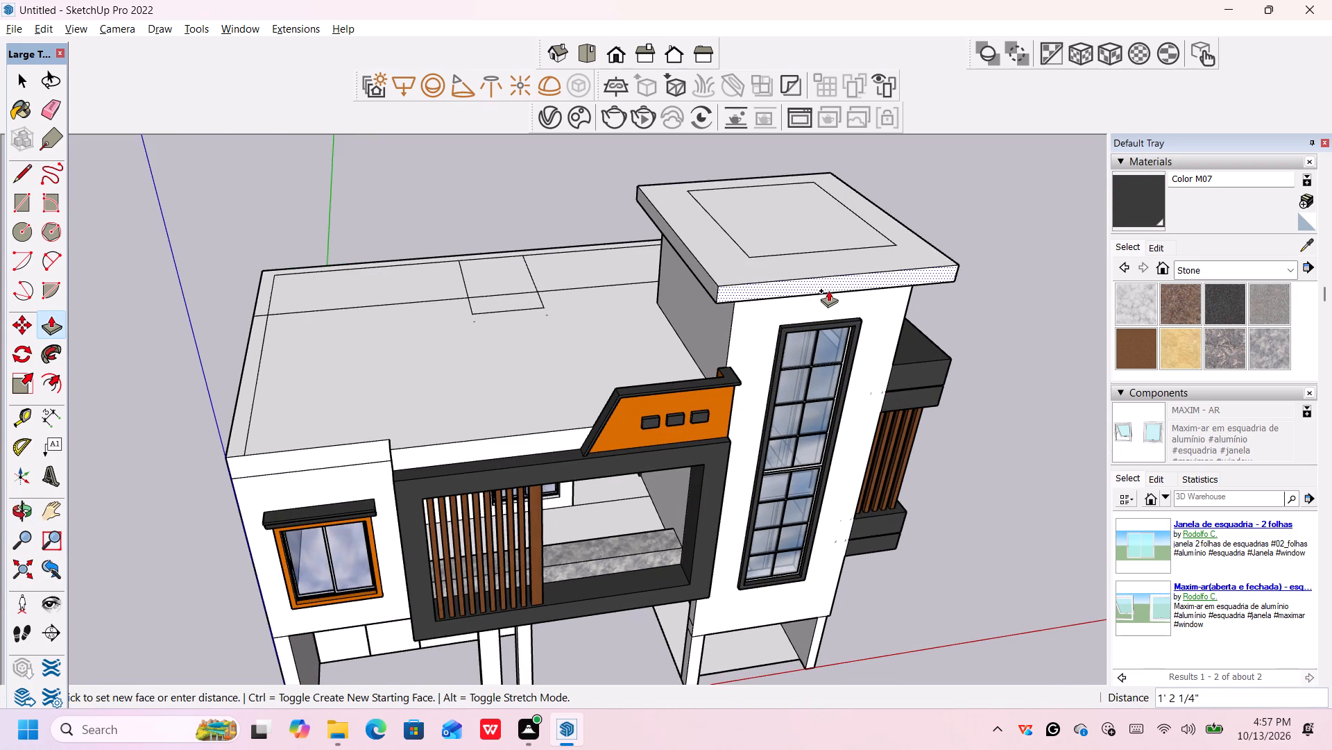
{"action": "key", "text": "2"}
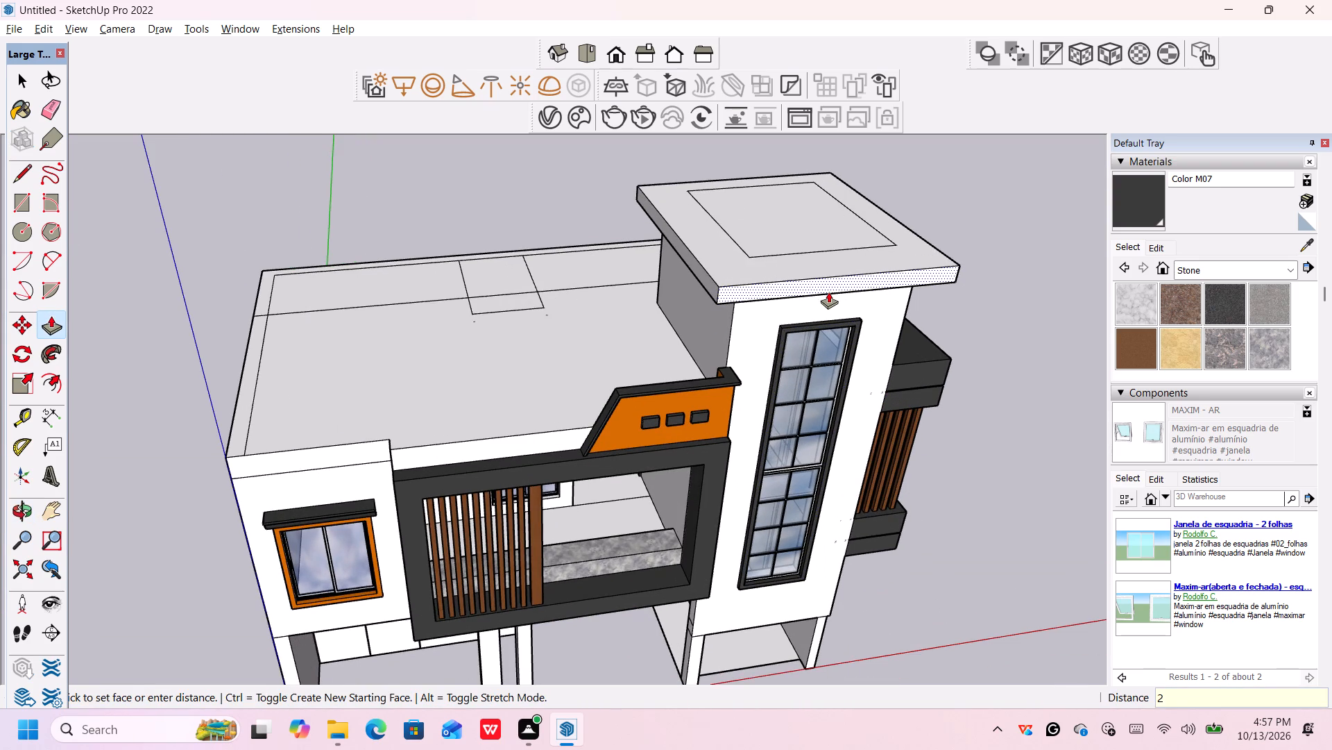
{"action": "key", "text": "BackSpace"}
{"action": "type", "text": "1'"}
{"action": "key", "text": "Return"}
Push/Pull the long rear face of the tower's top band outward by 2'.
{"action": "scroll", "coordinate": [884, 376], "scroll_direction": "down", "scroll_amount": 6}
{"action": "scroll", "coordinate": [993, 453], "scroll_direction": "down", "scroll_amount": 4}
{"action": "middle_click_drag", "start_coordinate": [989, 481], "coordinate": [374, 467]}
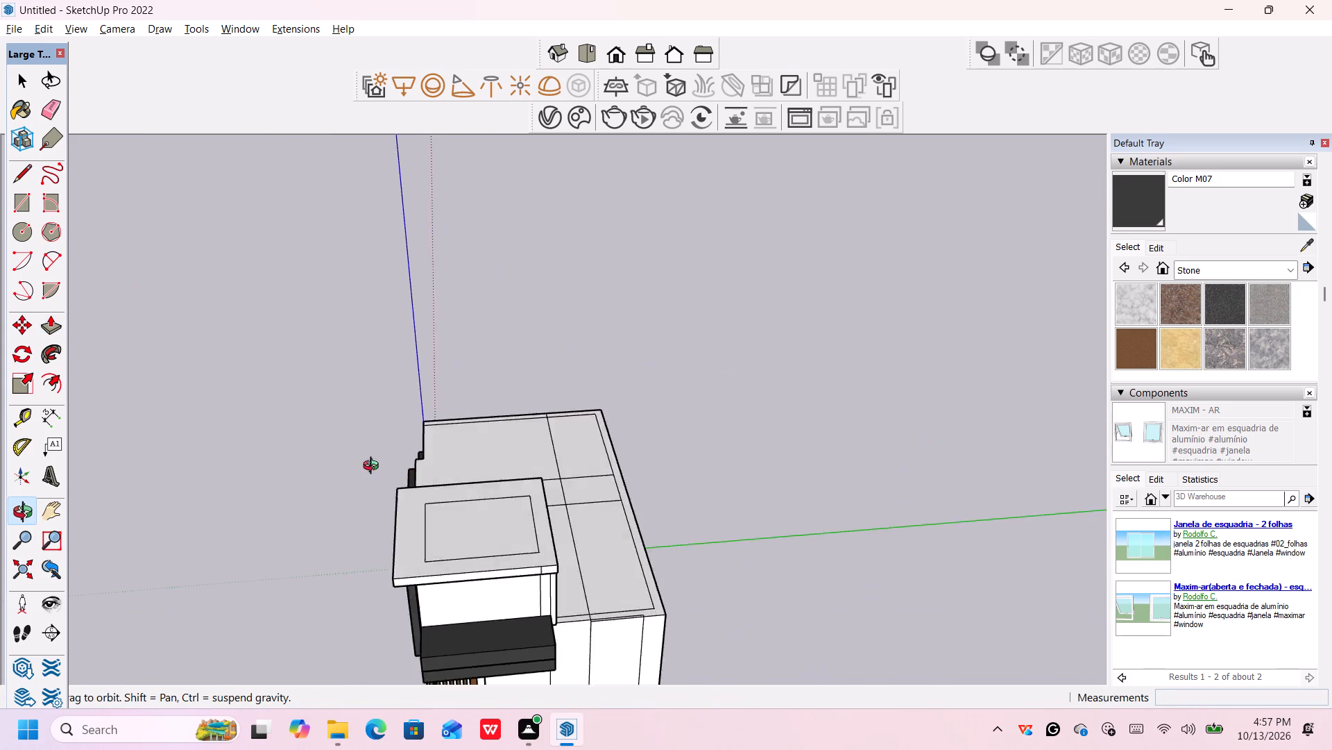
{"action": "middle_click_drag", "start_coordinate": [374, 467], "coordinate": [306, 447]}
{"action": "scroll", "coordinate": [463, 492], "scroll_direction": "up", "scroll_amount": 5}
{"action": "scroll", "coordinate": [376, 477], "scroll_direction": "down", "scroll_amount": 2}
{"action": "scroll", "coordinate": [376, 477], "scroll_direction": "up", "scroll_amount": 5}
{"action": "scroll", "coordinate": [376, 472], "scroll_direction": "down", "scroll_amount": 1}
{"action": "middle_click_drag", "start_coordinate": [373, 472], "coordinate": [280, 426]}
{"action": "scroll", "coordinate": [288, 420], "scroll_direction": "up", "scroll_amount": 2}
{"action": "scroll", "coordinate": [281, 379], "scroll_direction": "down", "scroll_amount": 1}
{"action": "scroll", "coordinate": [277, 369], "scroll_direction": "up", "scroll_amount": 1}
{"action": "middle_click_drag", "start_coordinate": [275, 370], "coordinate": [284, 391]}
{"action": "left_click", "coordinate": [286, 391]}
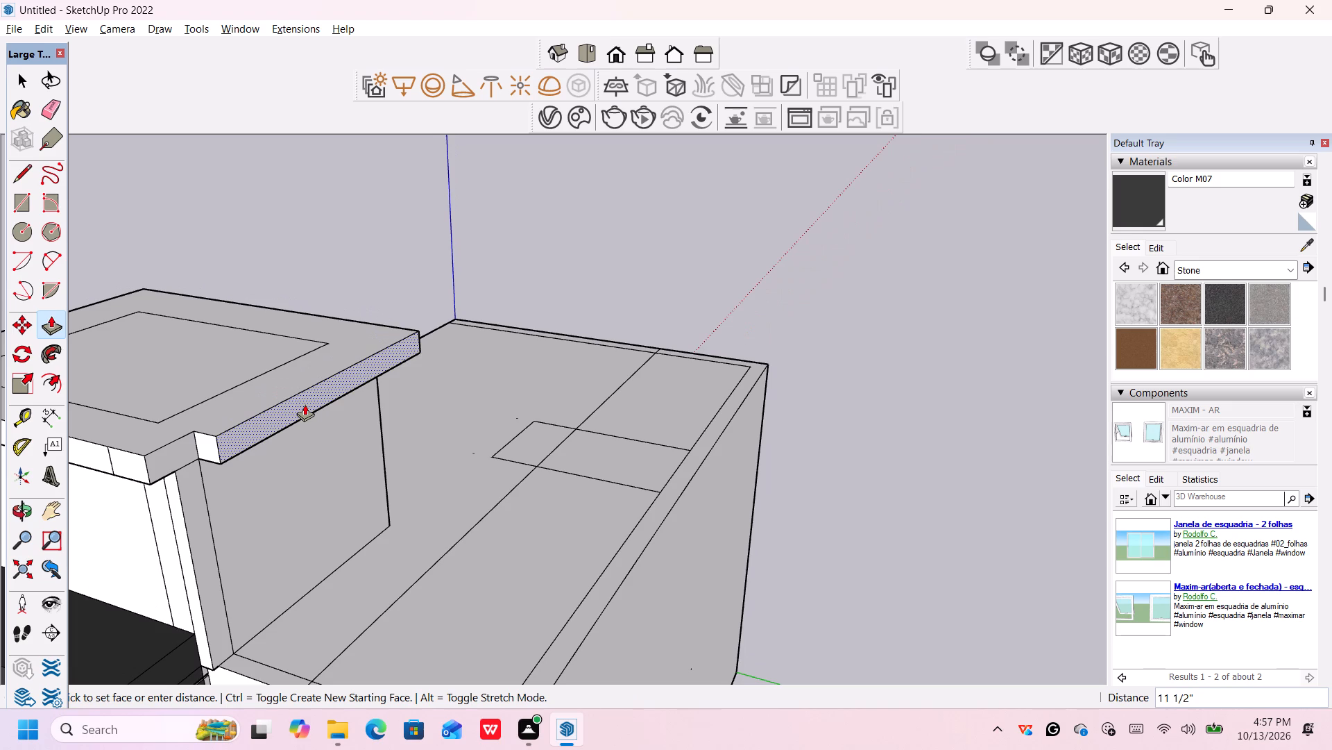
{"action": "key", "text": "1"}
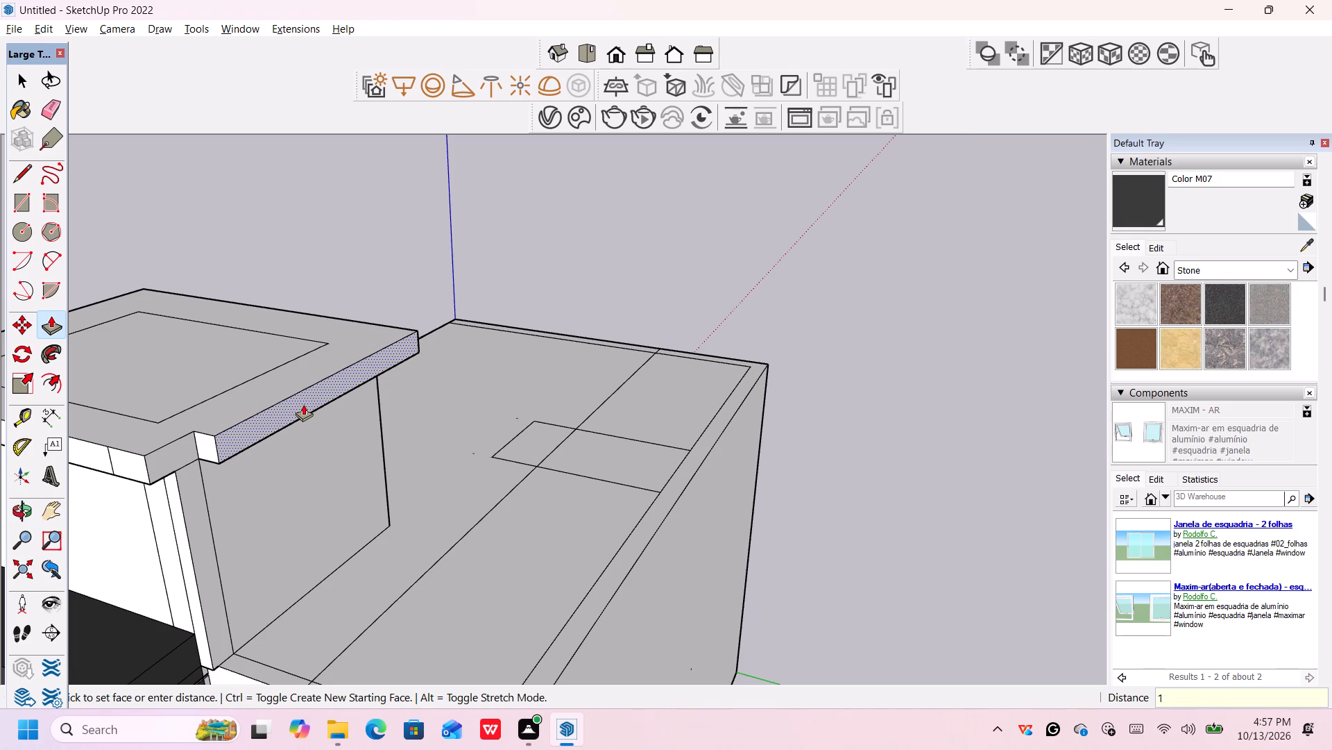
{"action": "key", "text": "BackSpace"}
{"action": "type", "text": "2'"}
{"action": "key", "text": "Return"}
Push/Pull the short rear corner face of the tower's top band outward by 2', flush with the long rear face.
{"action": "left_click", "coordinate": [184, 446]}
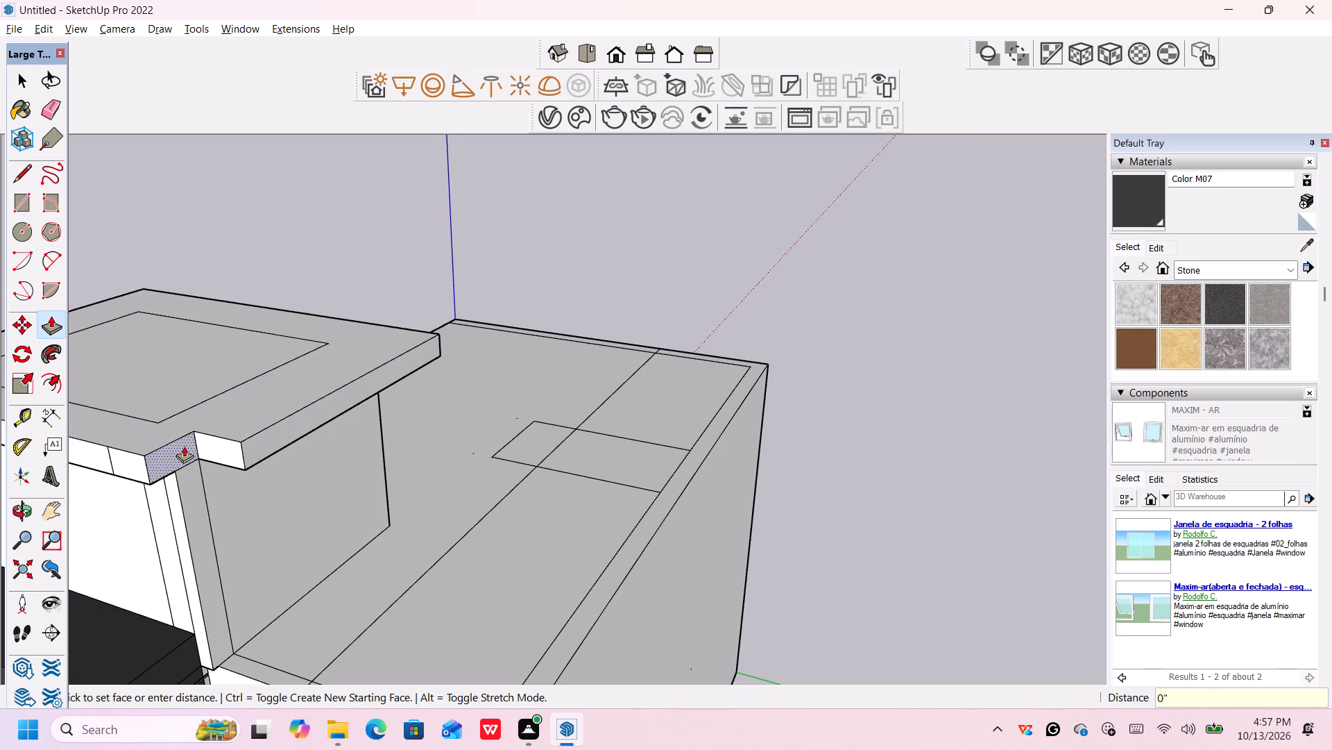
{"action": "key", "text": "2"}
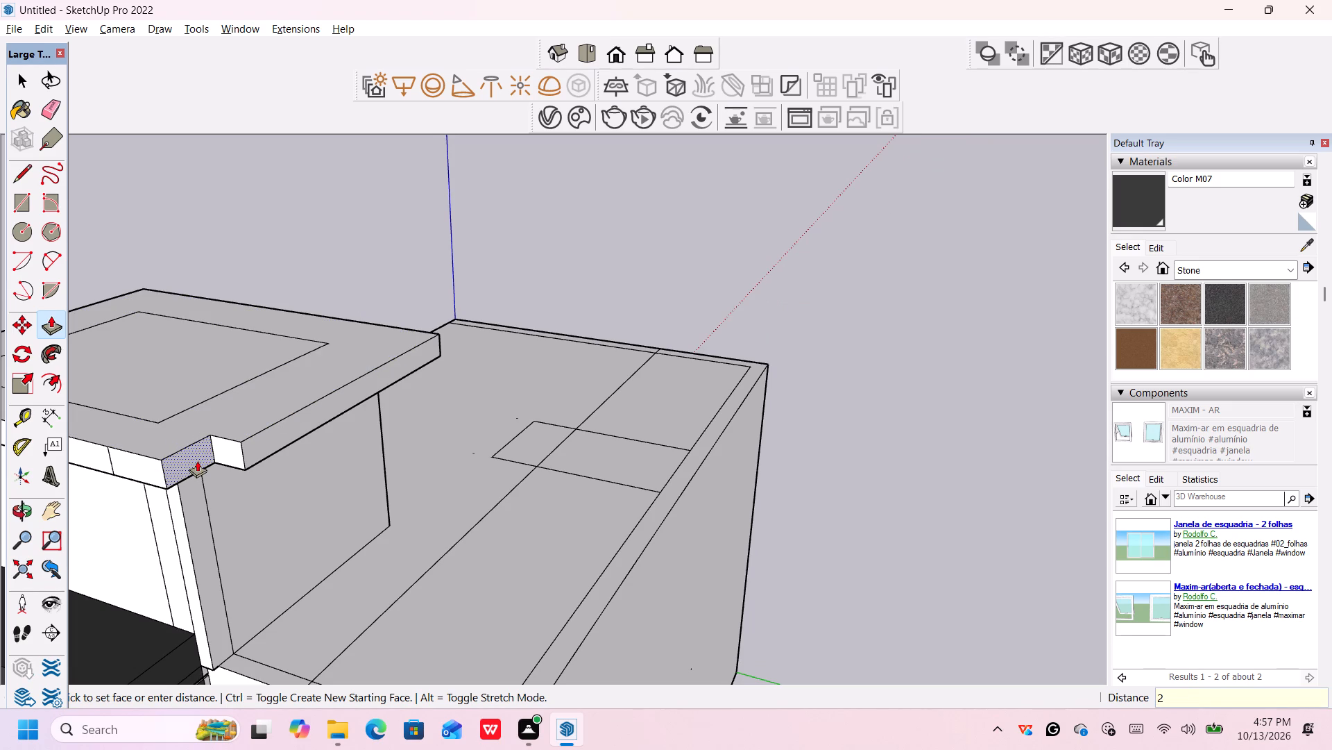
{"action": "key", "text": "apostrophe"}
{"action": "key", "text": "Return"}
Examine the tower's overhanging roof band and the whole house from the side, from above and from the front.
{"action": "scroll", "coordinate": [684, 492], "scroll_direction": "down", "scroll_amount": 5}
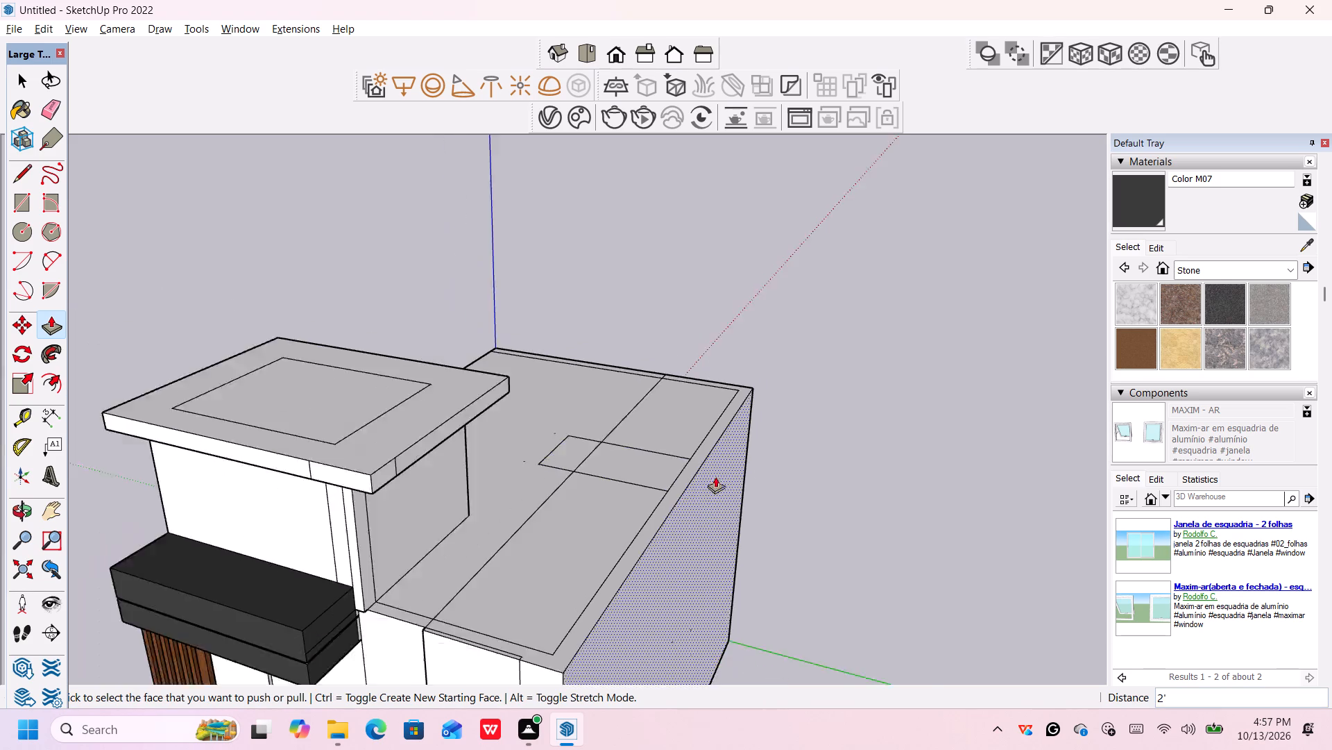
{"action": "scroll", "coordinate": [715, 476], "scroll_direction": "down", "scroll_amount": 15}
{"action": "middle_click_drag", "start_coordinate": [385, 614], "coordinate": [762, 599]}
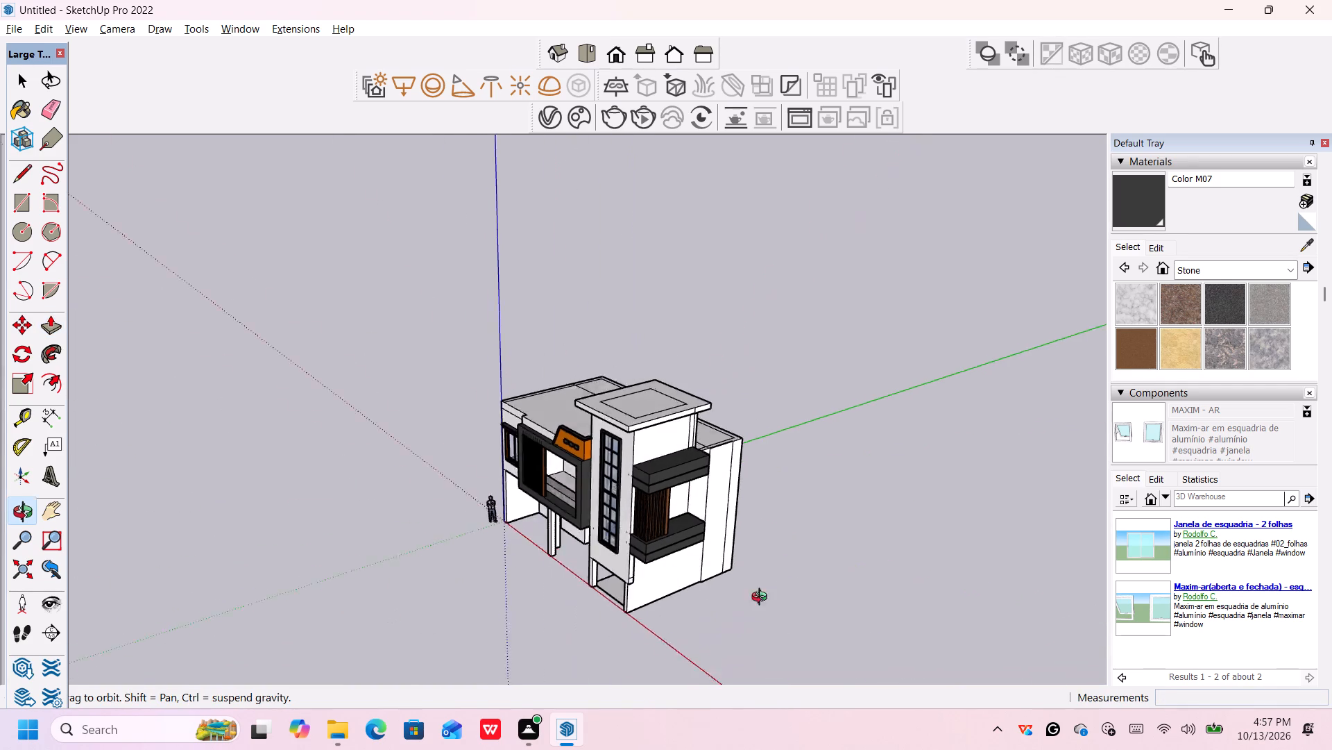
{"action": "middle_click_drag", "start_coordinate": [762, 599], "coordinate": [777, 590]}
{"action": "middle_click_drag", "start_coordinate": [409, 675], "coordinate": [572, 642]}
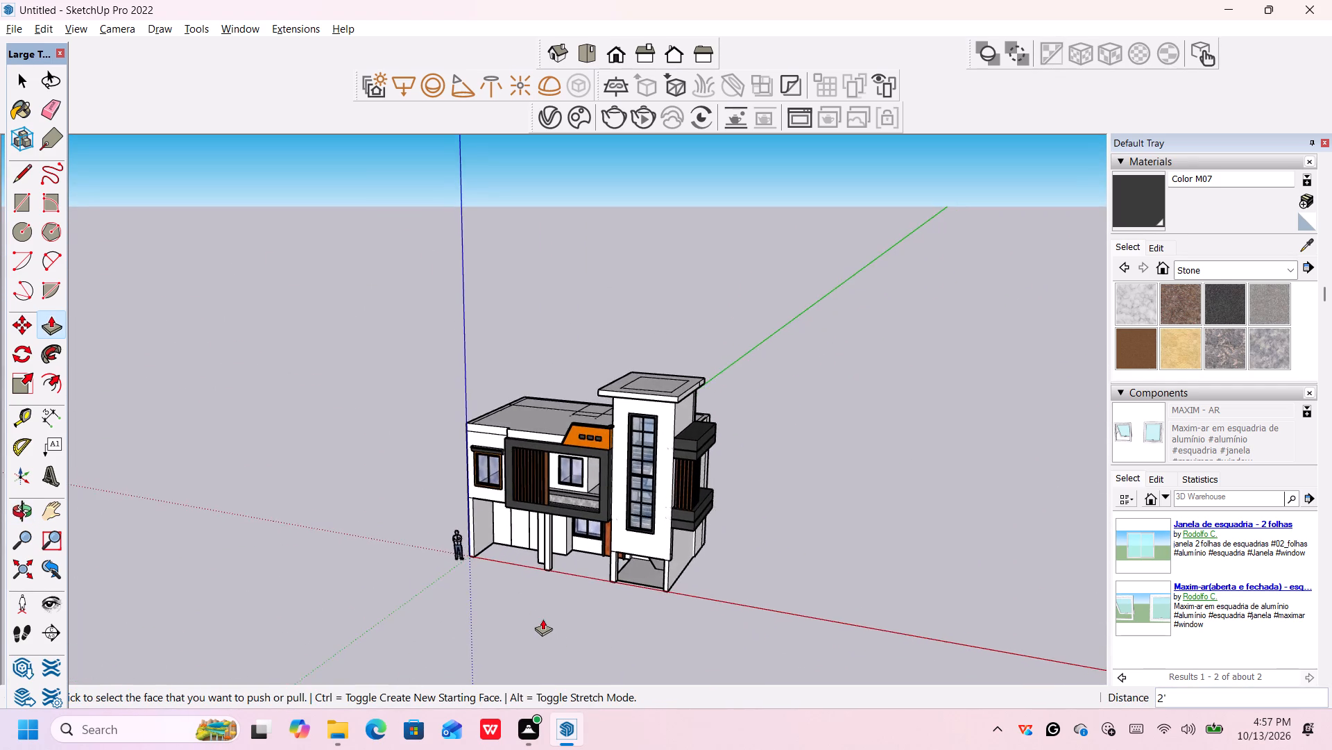
{"action": "scroll", "coordinate": [543, 619], "scroll_direction": "up", "scroll_amount": 4}
{"action": "middle_click_drag", "start_coordinate": [544, 586], "coordinate": [608, 672]}
{"action": "scroll", "coordinate": [618, 604], "scroll_direction": "up", "scroll_amount": 1}
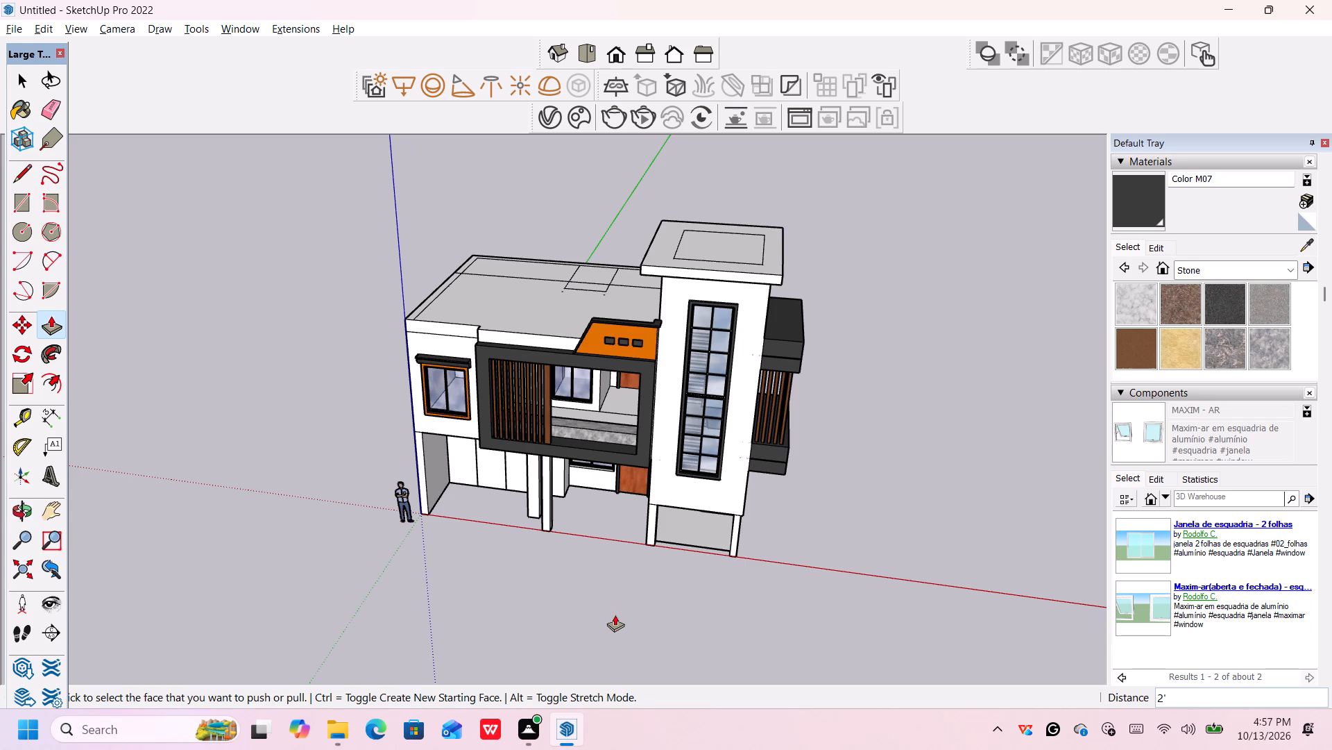
{"action": "scroll", "coordinate": [614, 615], "scroll_direction": "up", "scroll_amount": 1}
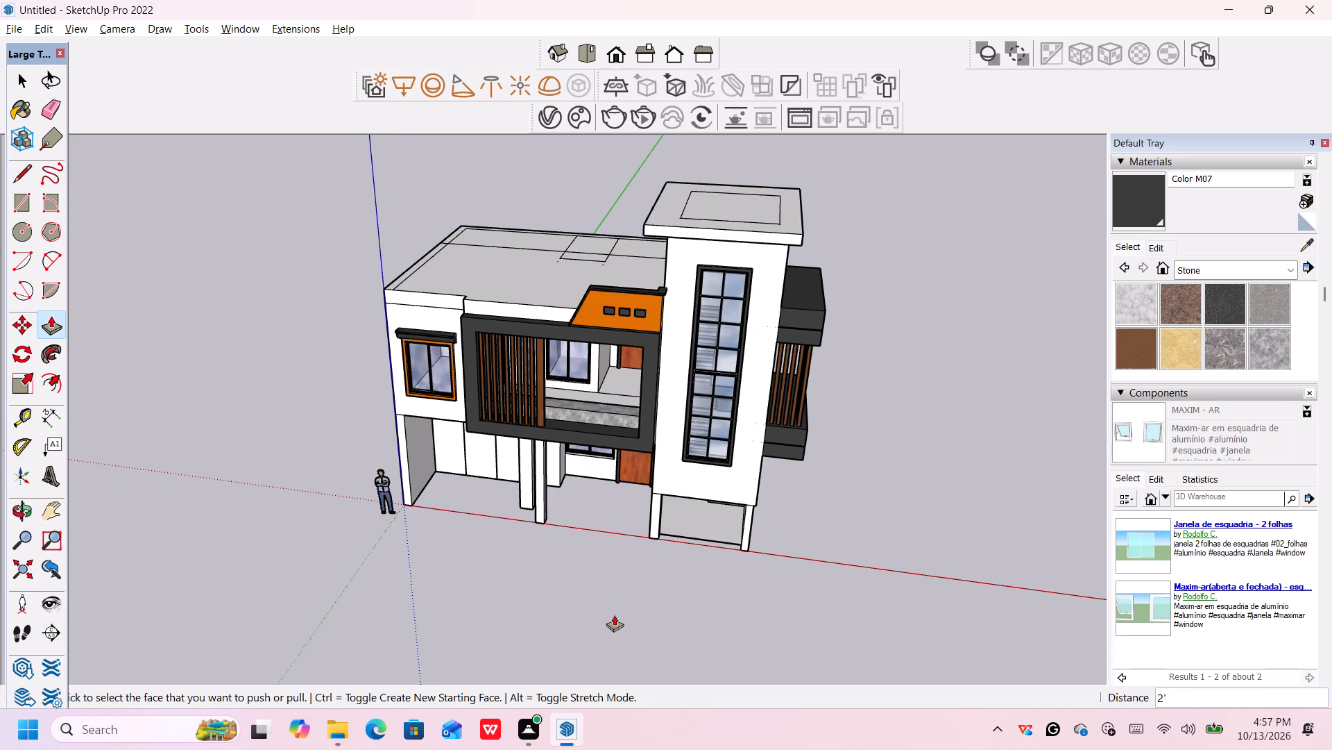
{"action": "scroll", "coordinate": [620, 610], "scroll_direction": "up", "scroll_amount": 1}
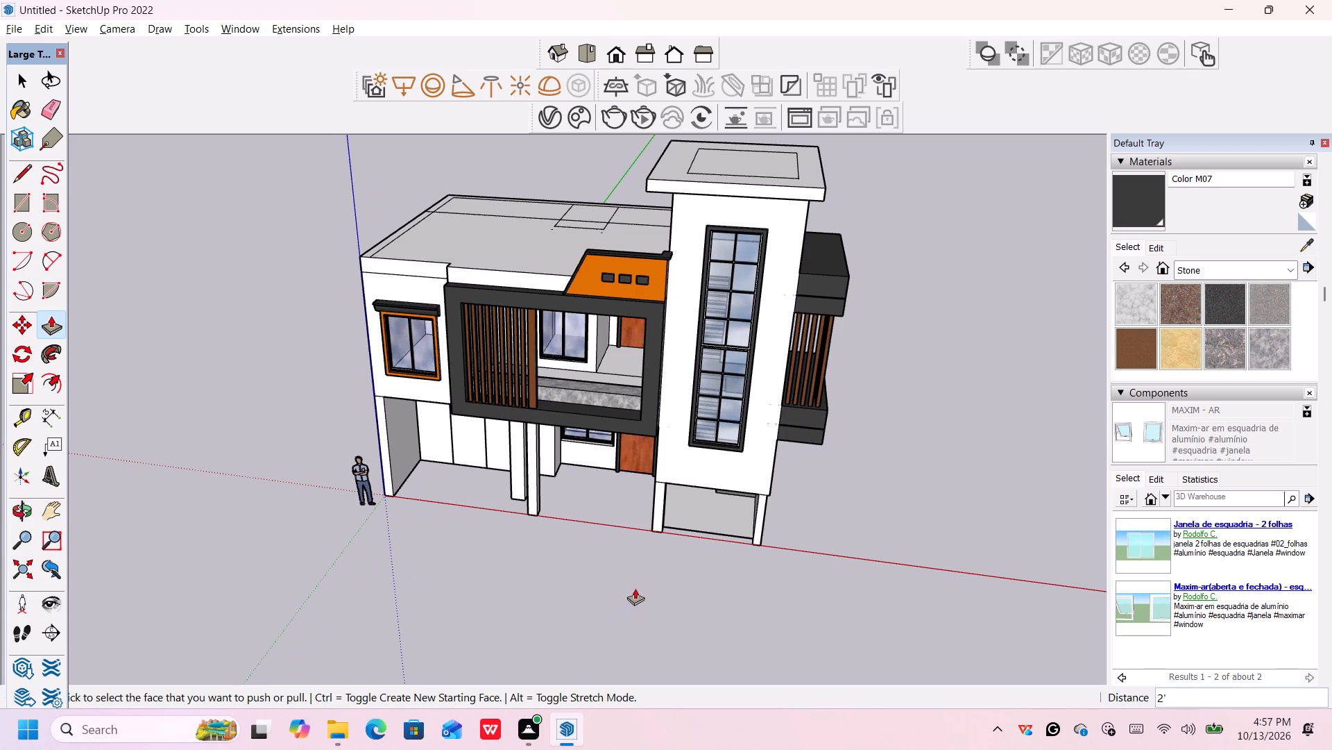
{"action": "scroll", "coordinate": [646, 600], "scroll_direction": "up", "scroll_amount": 1}
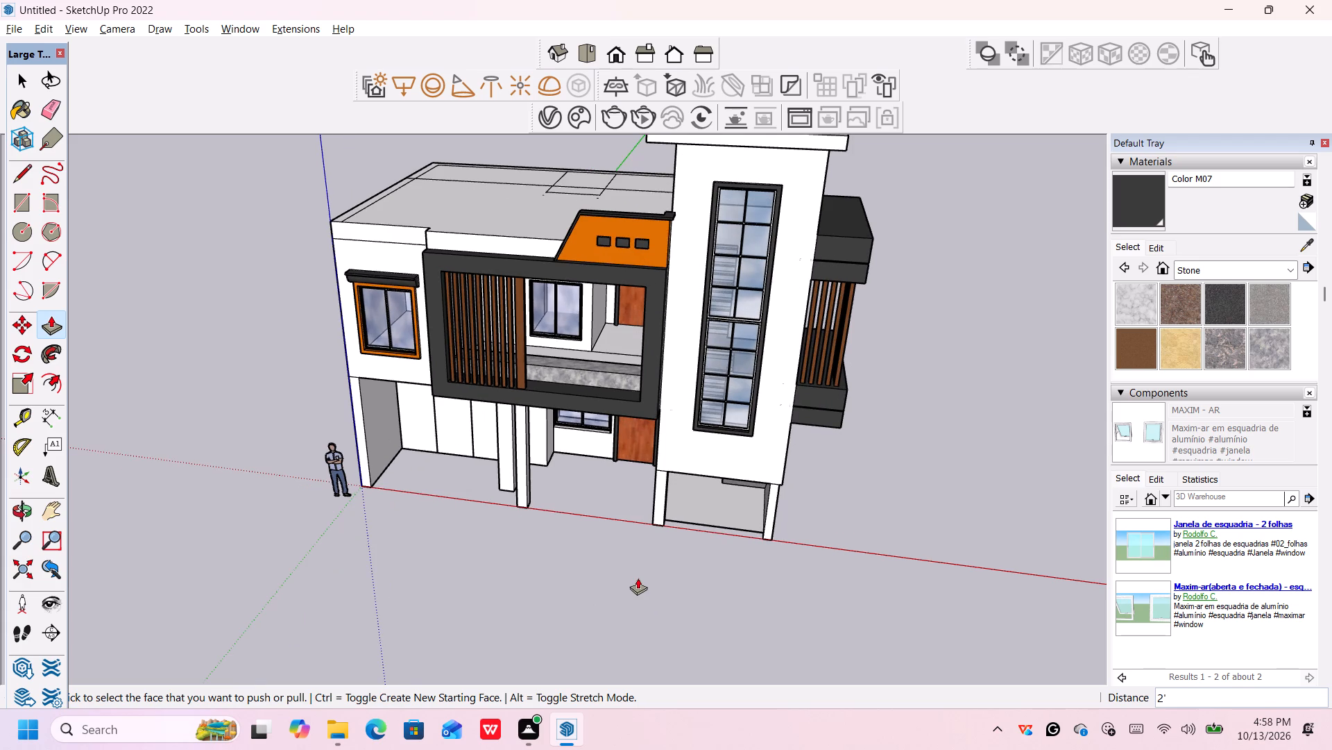
{"action": "middle_click_drag", "start_coordinate": [549, 578], "coordinate": [735, 449]}
{"action": "middle_click_drag", "start_coordinate": [662, 595], "coordinate": [615, 583]}
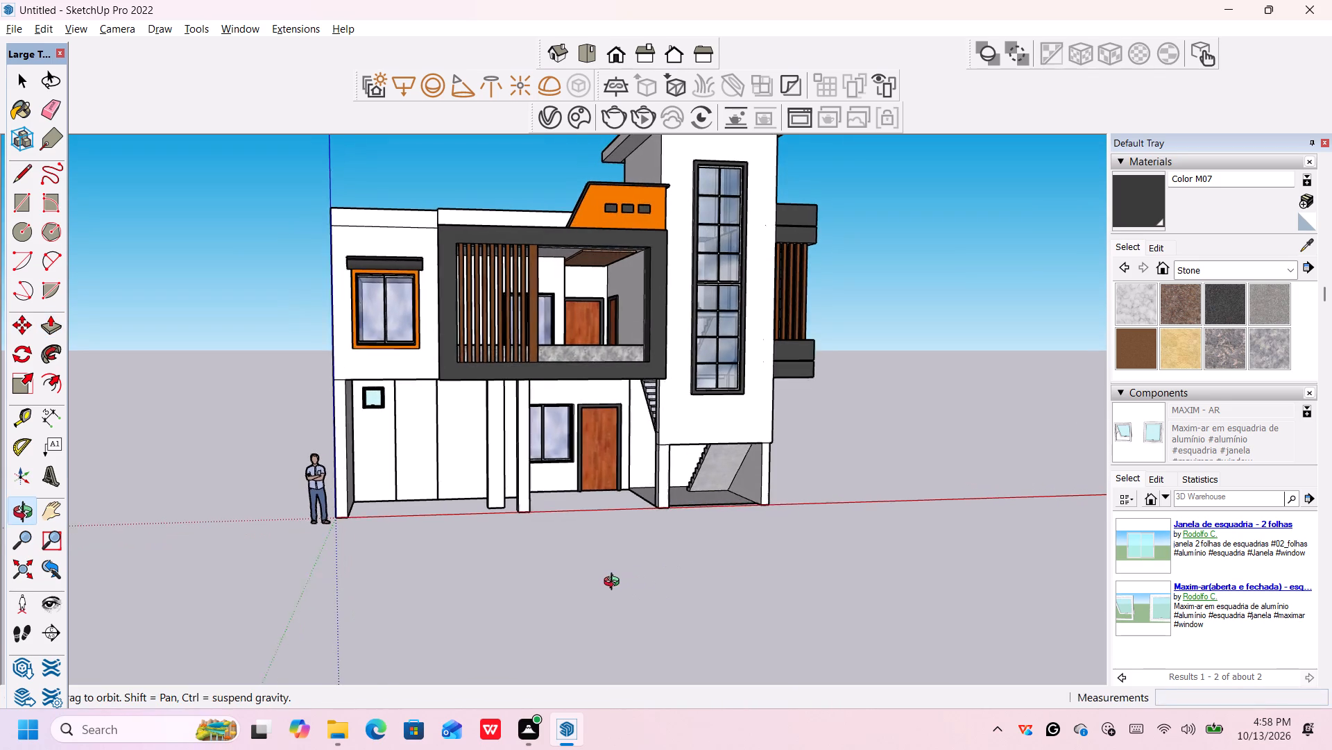
Examine the stair tower's overhanging roof band from the front, from below and from above.
{"action": "middle_click_drag", "start_coordinate": [615, 583], "coordinate": [618, 586]}
{"action": "scroll", "coordinate": [627, 567], "scroll_direction": "down", "scroll_amount": 3}
{"action": "scroll", "coordinate": [767, 543], "scroll_direction": "down", "scroll_amount": 1}
{"action": "scroll", "coordinate": [767, 542], "scroll_direction": "up", "scroll_amount": 1}
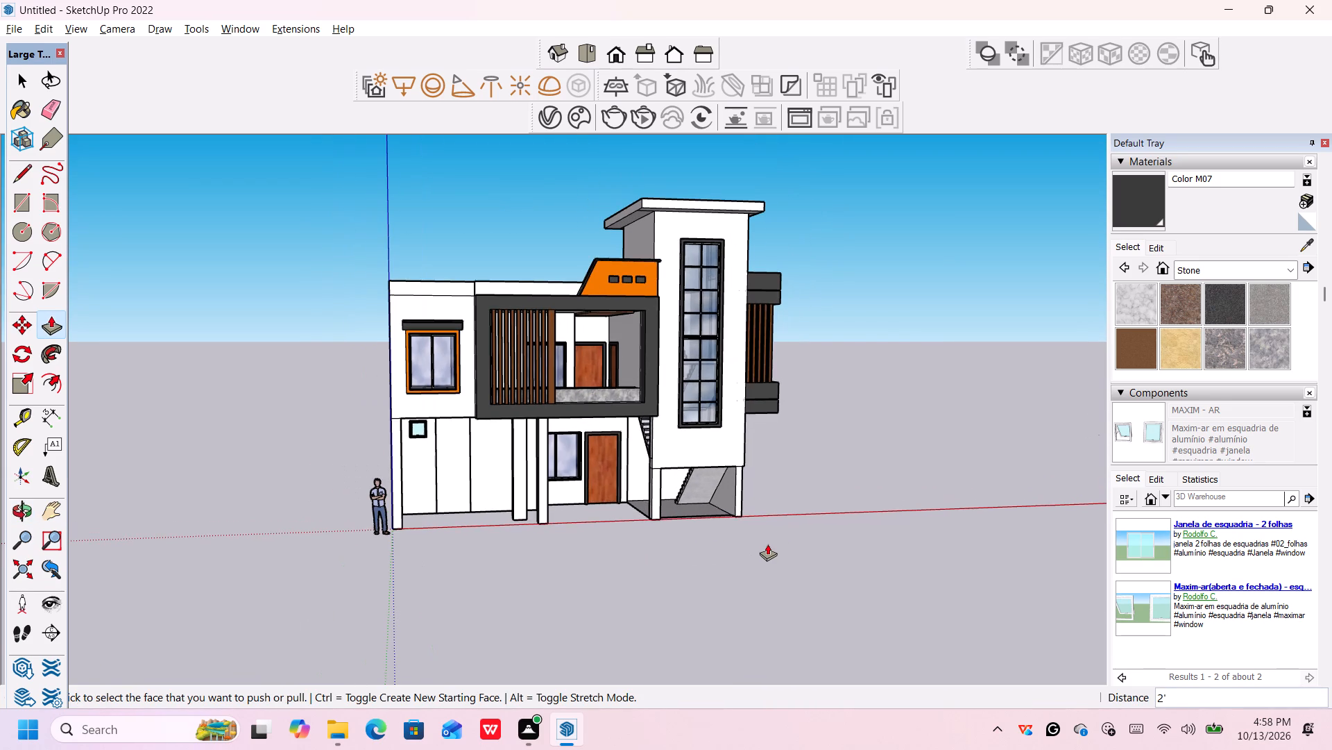
{"action": "key", "text": "space"}
{"action": "middle_click_drag", "start_coordinate": [770, 549], "coordinate": [890, 592]}
{"action": "middle_click_drag", "start_coordinate": [887, 610], "coordinate": [863, 477]}
{"action": "scroll", "coordinate": [861, 456], "scroll_direction": "up", "scroll_amount": 1}
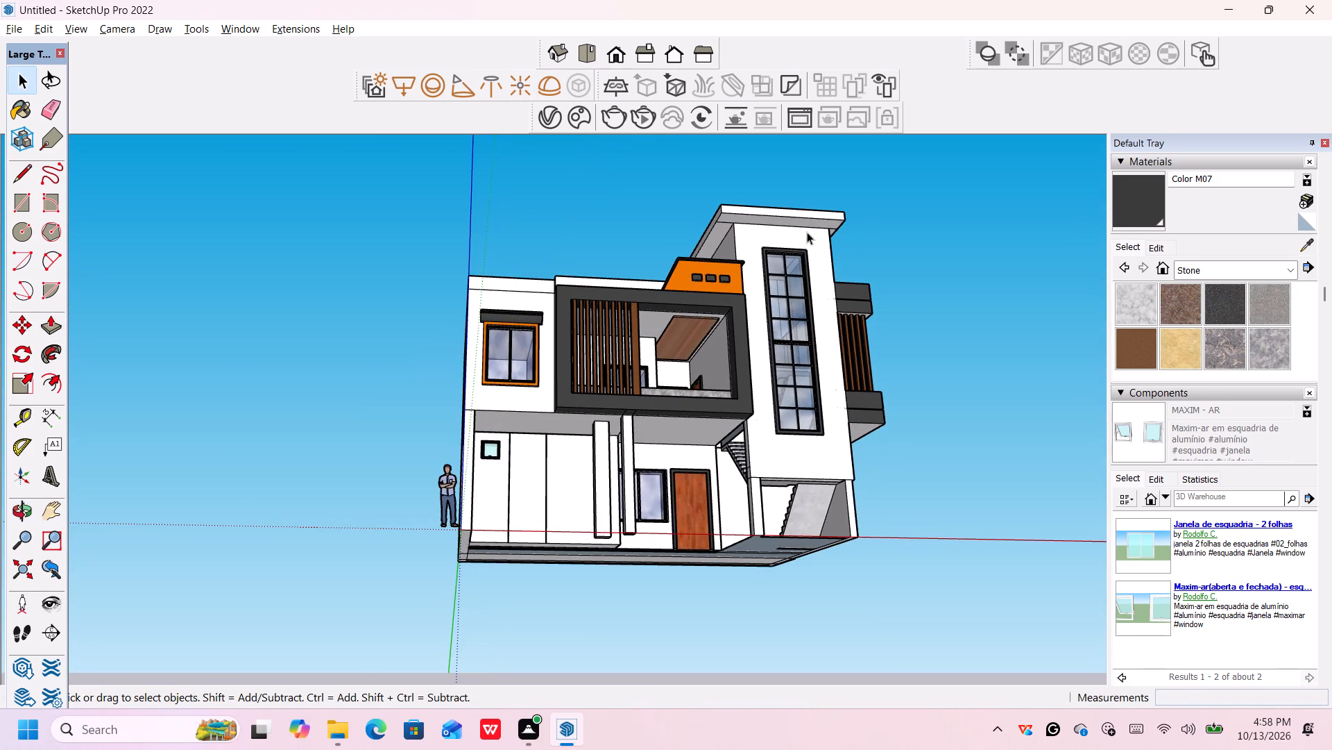
{"action": "scroll", "coordinate": [809, 224], "scroll_direction": "up", "scroll_amount": 16}
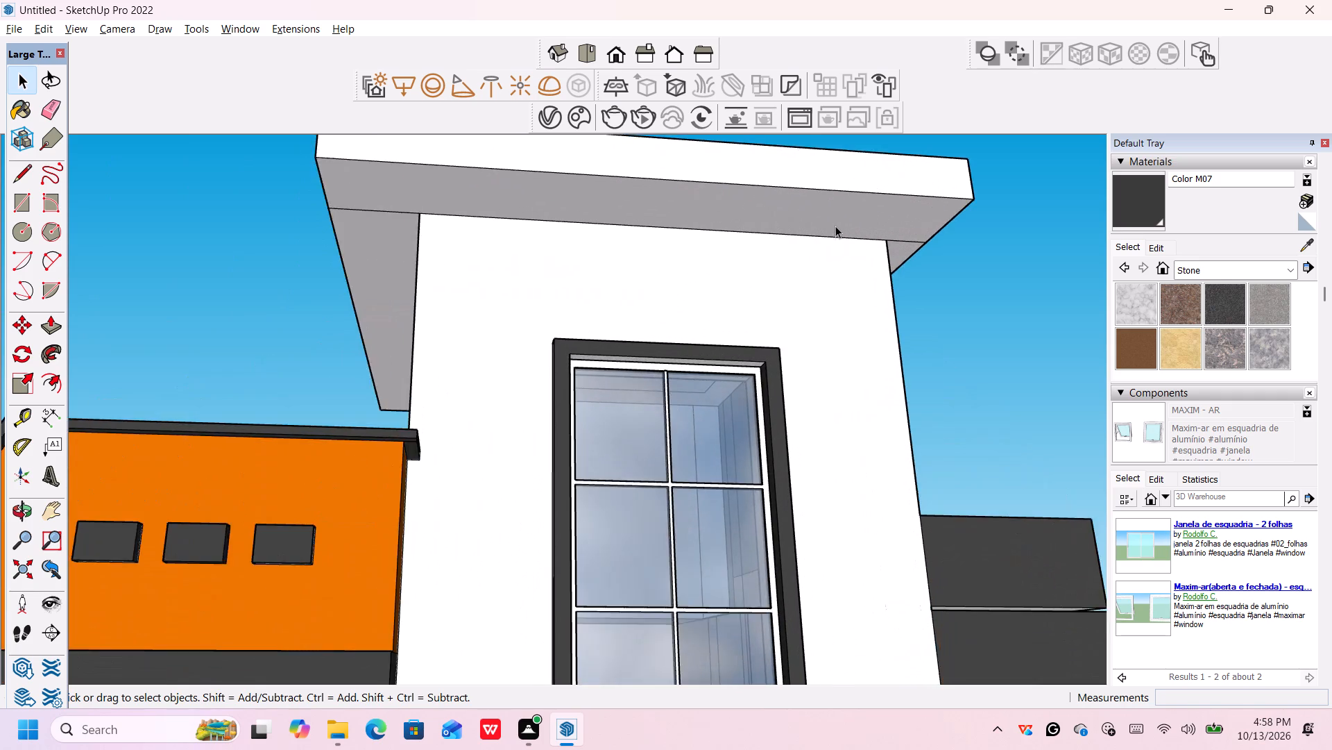
{"action": "scroll", "coordinate": [835, 226], "scroll_direction": "down", "scroll_amount": 1}
{"action": "middle_click_drag", "start_coordinate": [835, 227], "coordinate": [817, 226]}
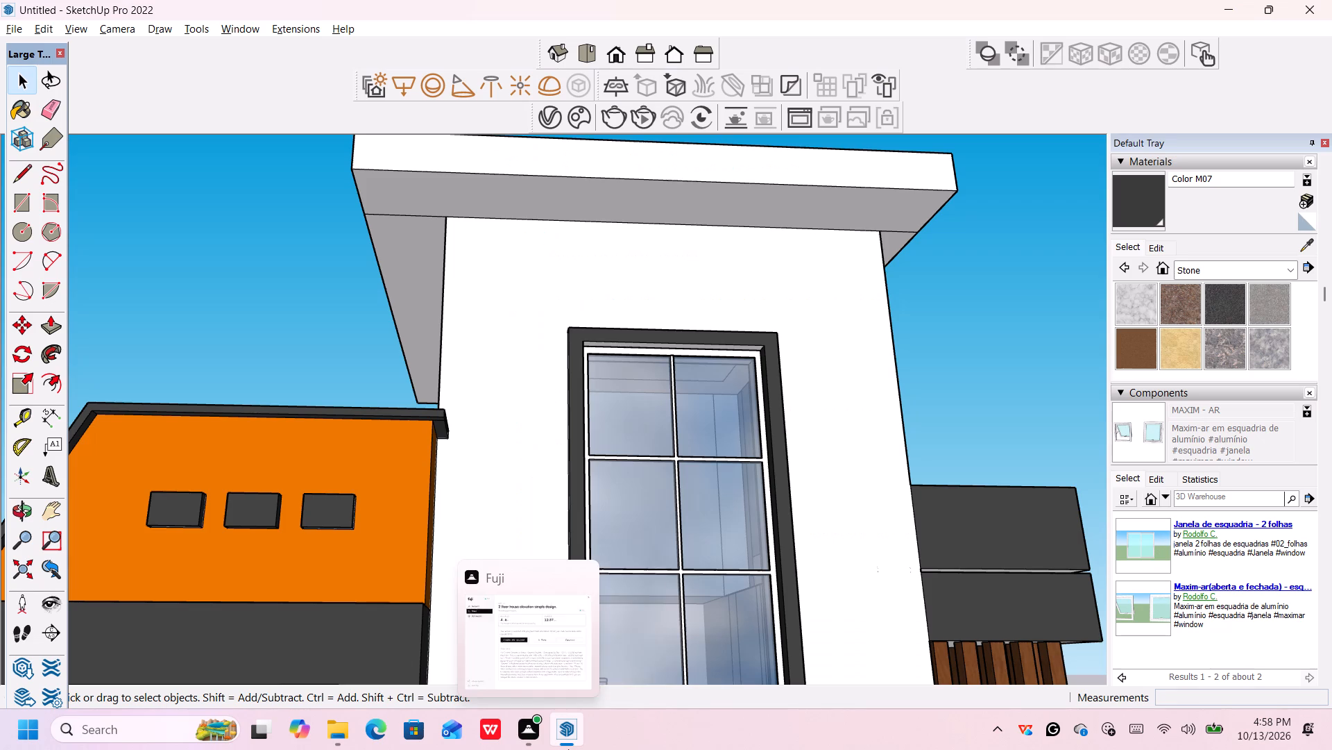
{"action": "middle_click_drag", "start_coordinate": [878, 258], "coordinate": [922, 435]}
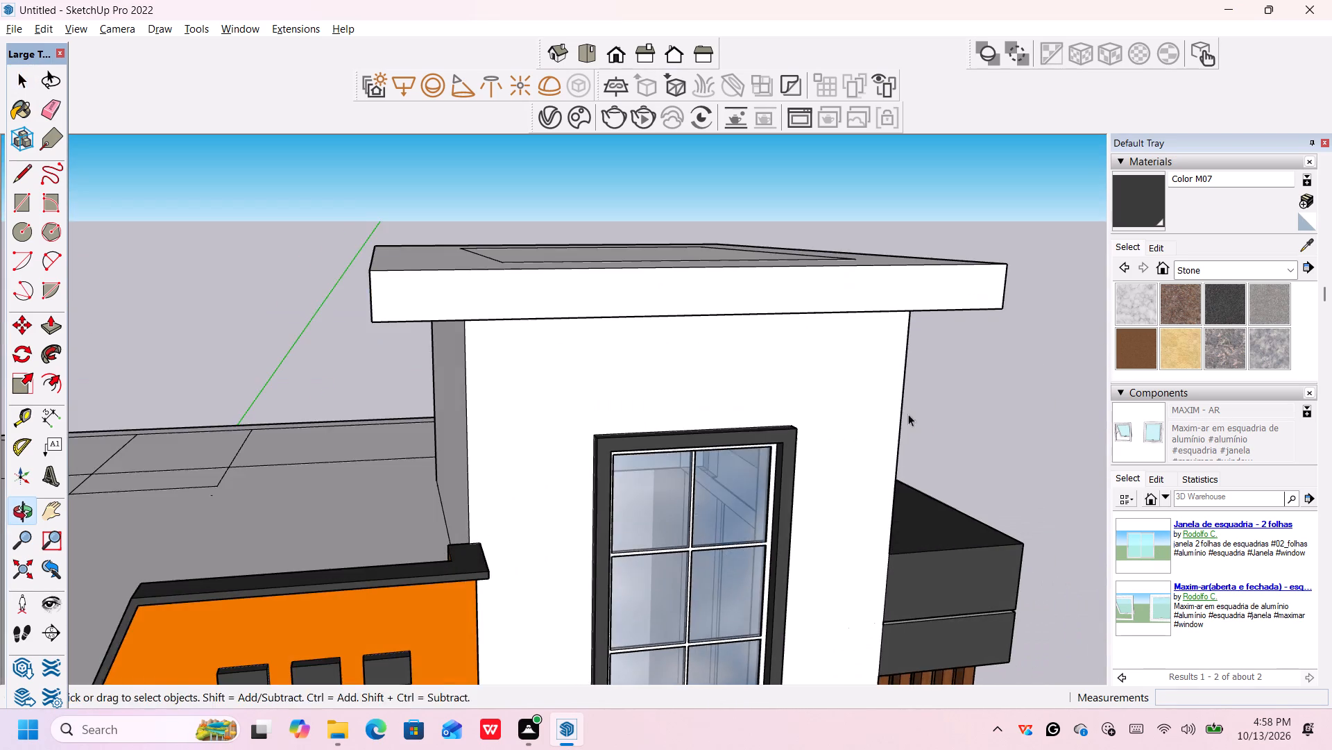
{"action": "middle_click_drag", "start_coordinate": [903, 394], "coordinate": [893, 231]}
{"action": "middle_click_drag", "start_coordinate": [872, 191], "coordinate": [852, 405]}
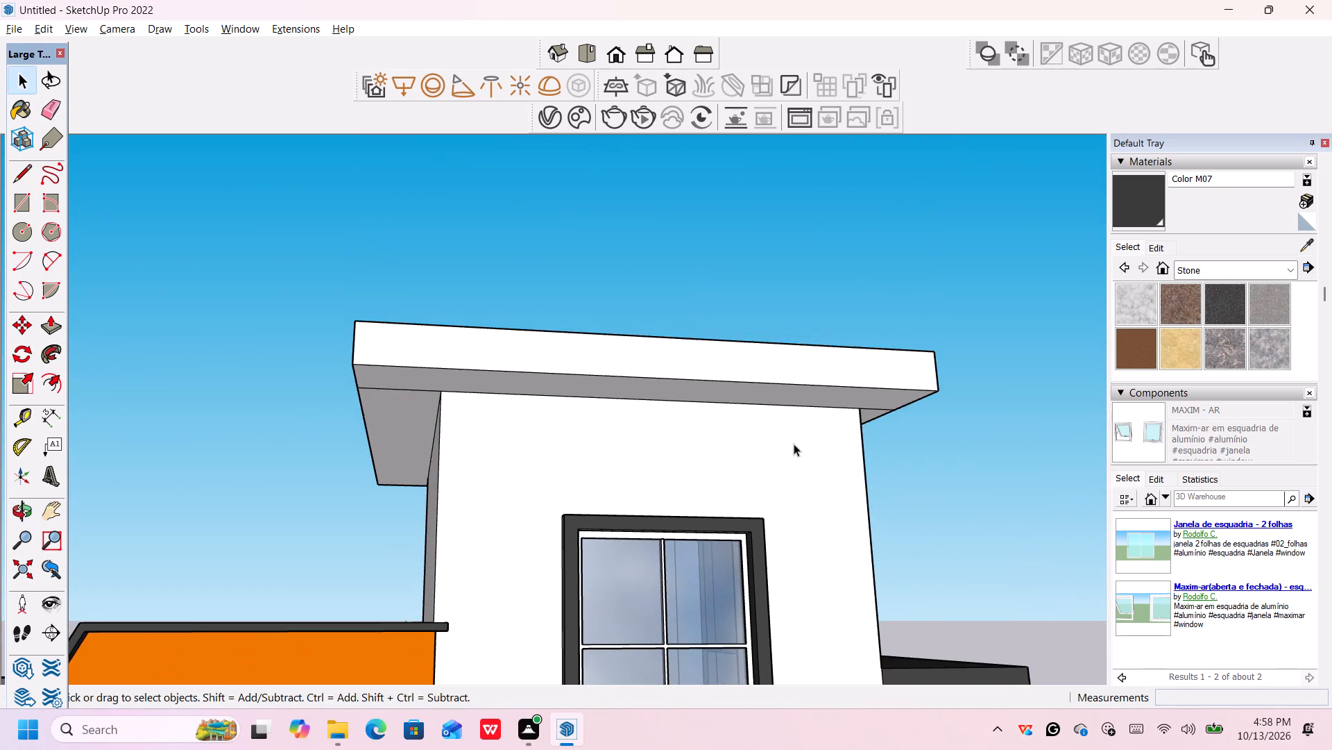
{"action": "middle_click_drag", "start_coordinate": [787, 451], "coordinate": [798, 326]}
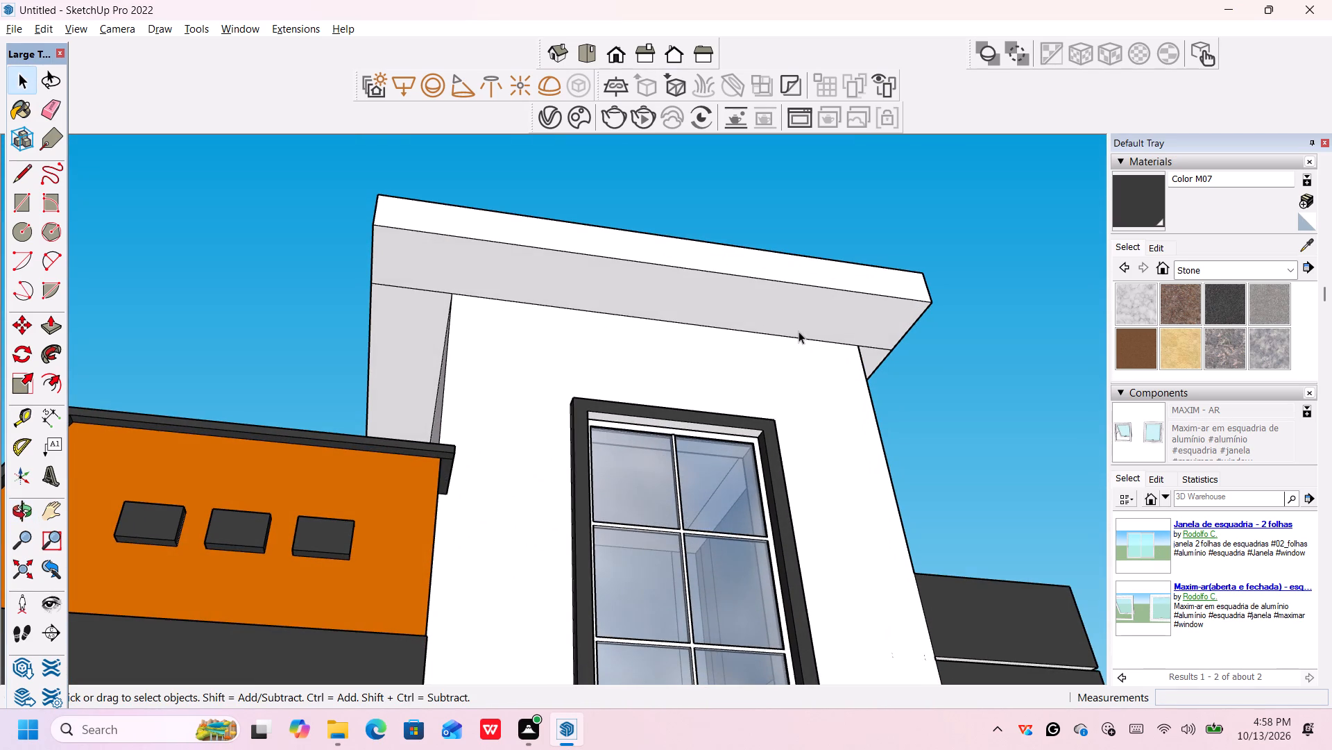
Erase the leftover seam lines at the two front corners of the roof band's underside, beside the orange parapet and on the slatted side.
{"action": "scroll", "coordinate": [472, 270], "scroll_direction": "up", "scroll_amount": 3}
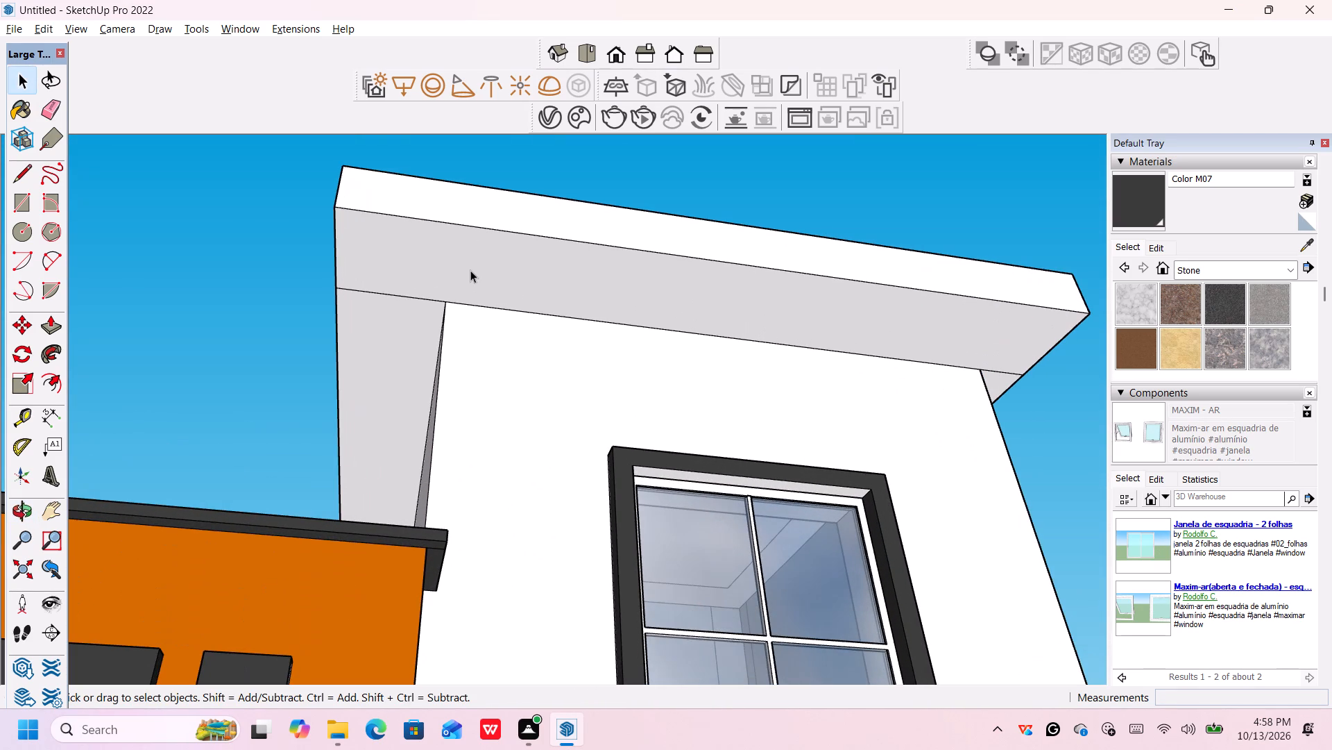
{"action": "middle_click_drag", "start_coordinate": [471, 272], "coordinate": [450, 262]}
{"action": "scroll", "coordinate": [425, 286], "scroll_direction": "up", "scroll_amount": 2}
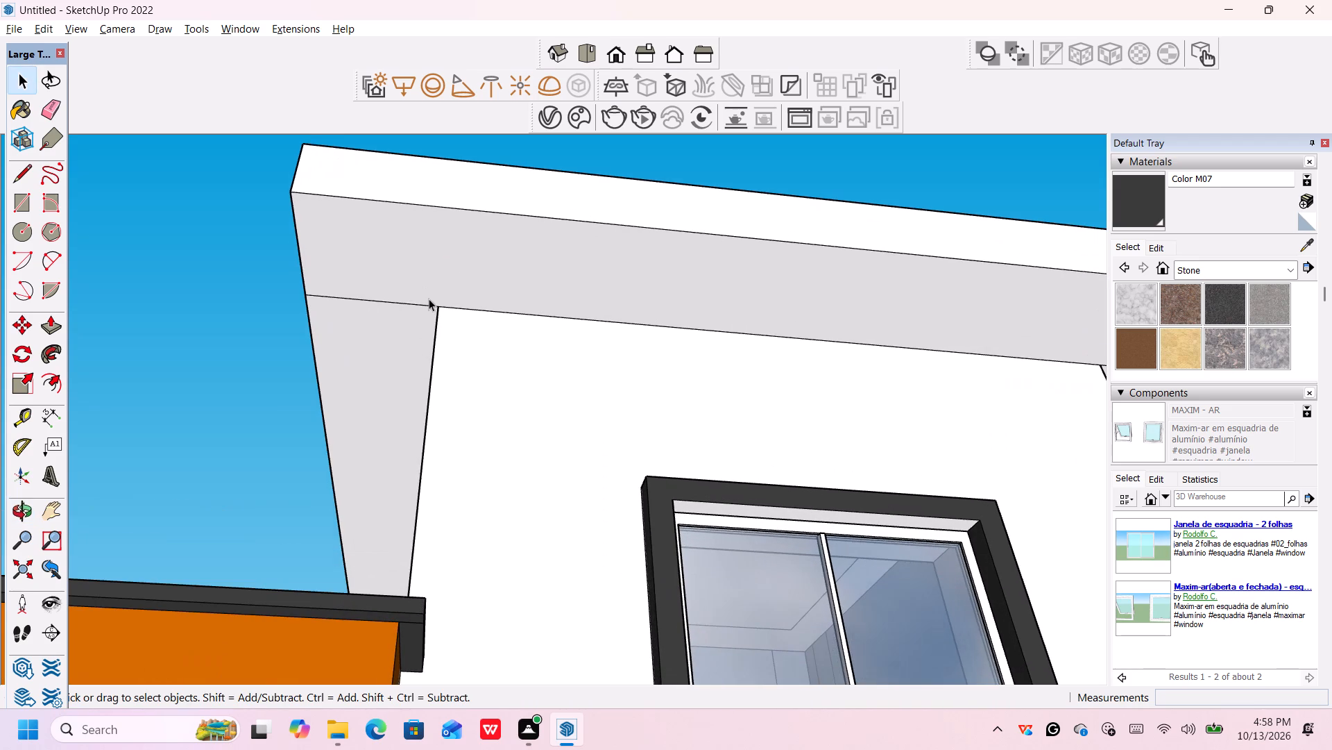
{"action": "key", "text": "e"}
{"action": "left_click", "coordinate": [414, 303]}
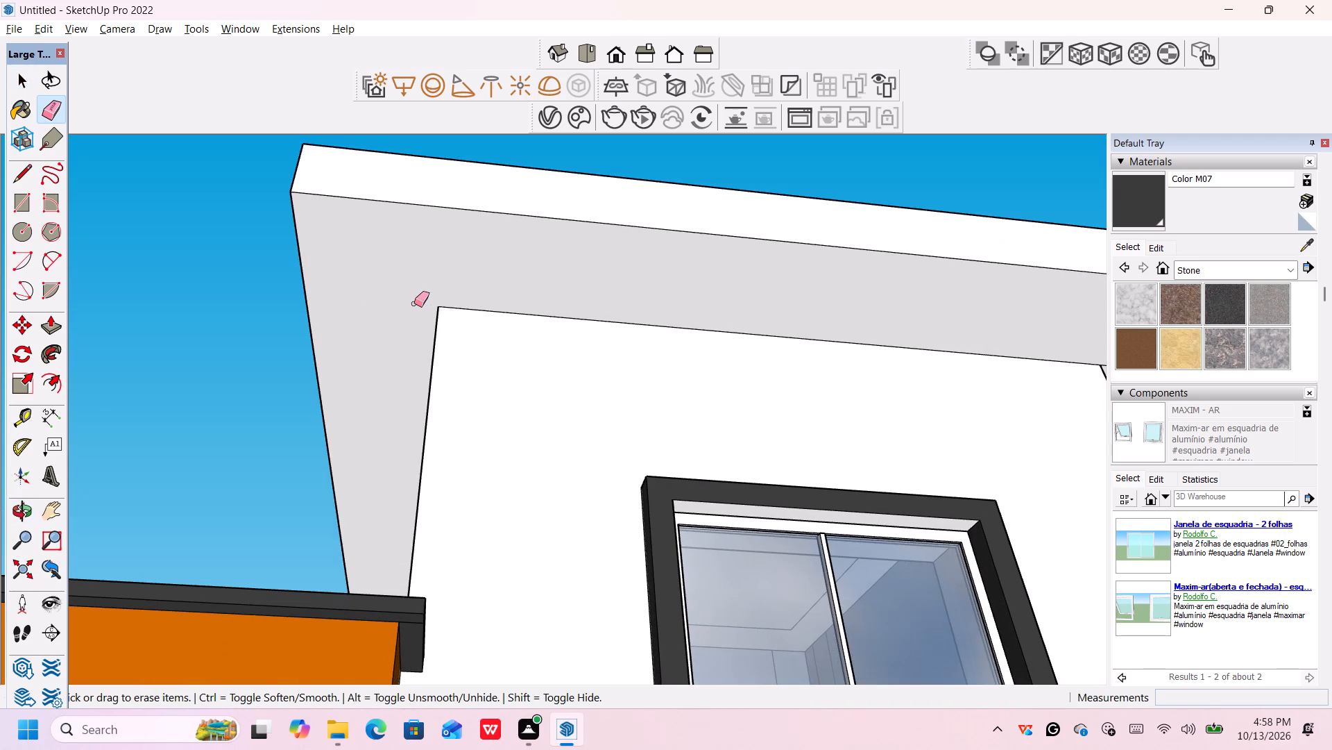
{"action": "scroll", "coordinate": [547, 291], "scroll_direction": "down", "scroll_amount": 7}
{"action": "scroll", "coordinate": [882, 300], "scroll_direction": "down", "scroll_amount": 5}
{"action": "scroll", "coordinate": [952, 329], "scroll_direction": "up", "scroll_amount": 1}
{"action": "middle_click_drag", "start_coordinate": [969, 349], "coordinate": [894, 351]}
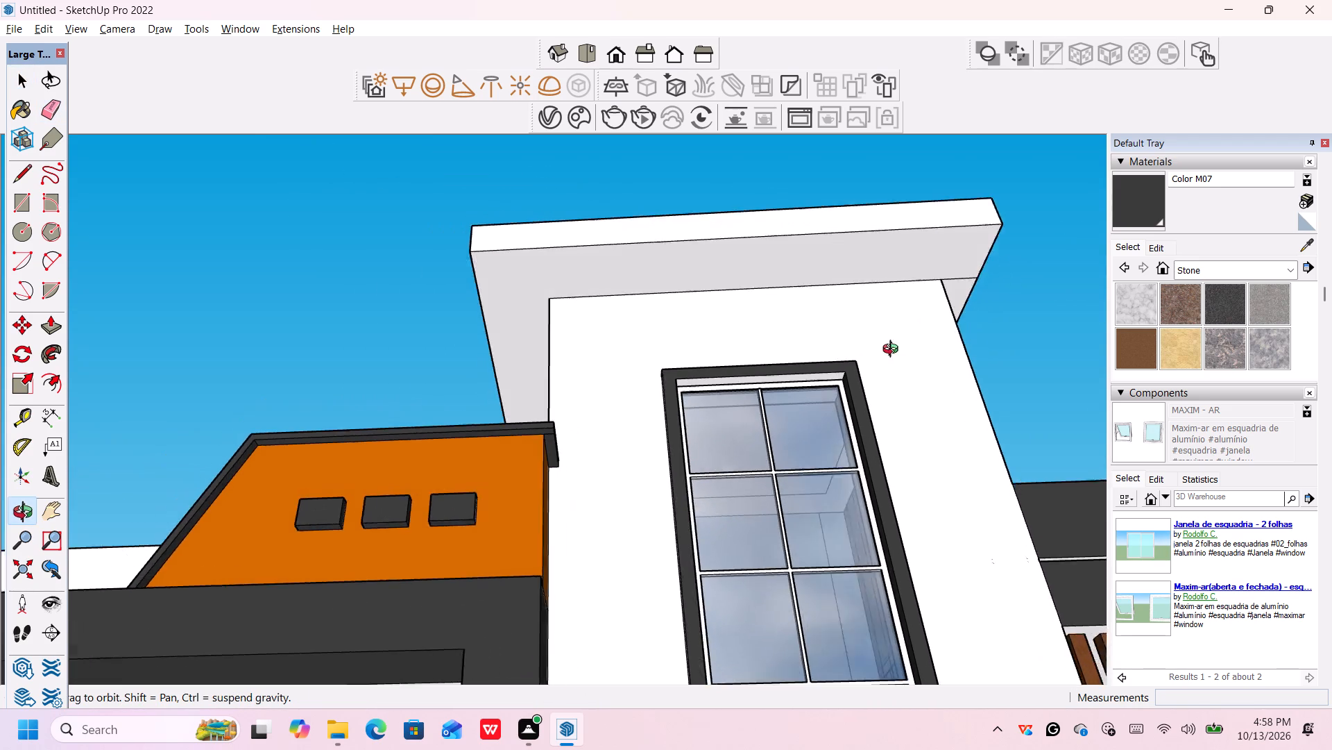
{"action": "middle_click_drag", "start_coordinate": [894, 351], "coordinate": [778, 356]}
{"action": "scroll", "coordinate": [887, 243], "scroll_direction": "down", "scroll_amount": 5}
{"action": "middle_click_drag", "start_coordinate": [936, 248], "coordinate": [891, 274]}
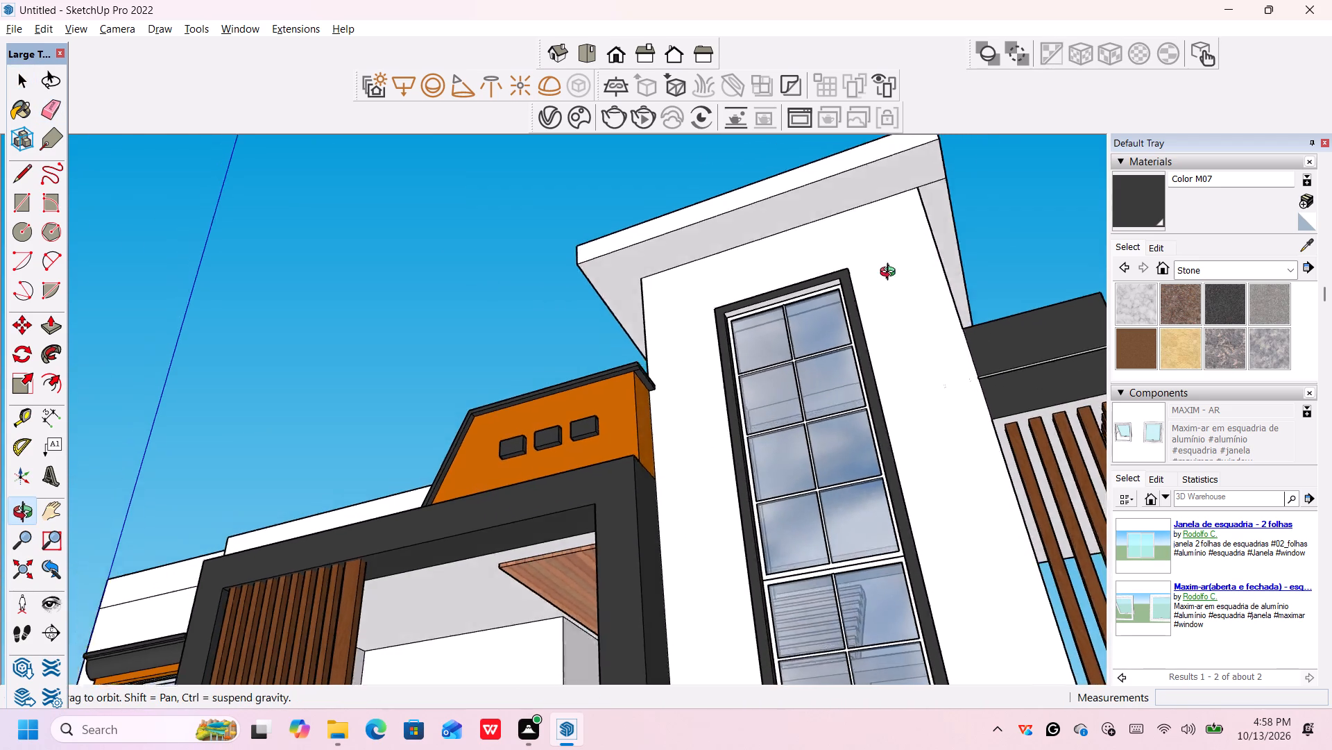
{"action": "middle_click_drag", "start_coordinate": [891, 274], "coordinate": [821, 298]}
{"action": "scroll", "coordinate": [871, 198], "scroll_direction": "down", "scroll_amount": 6}
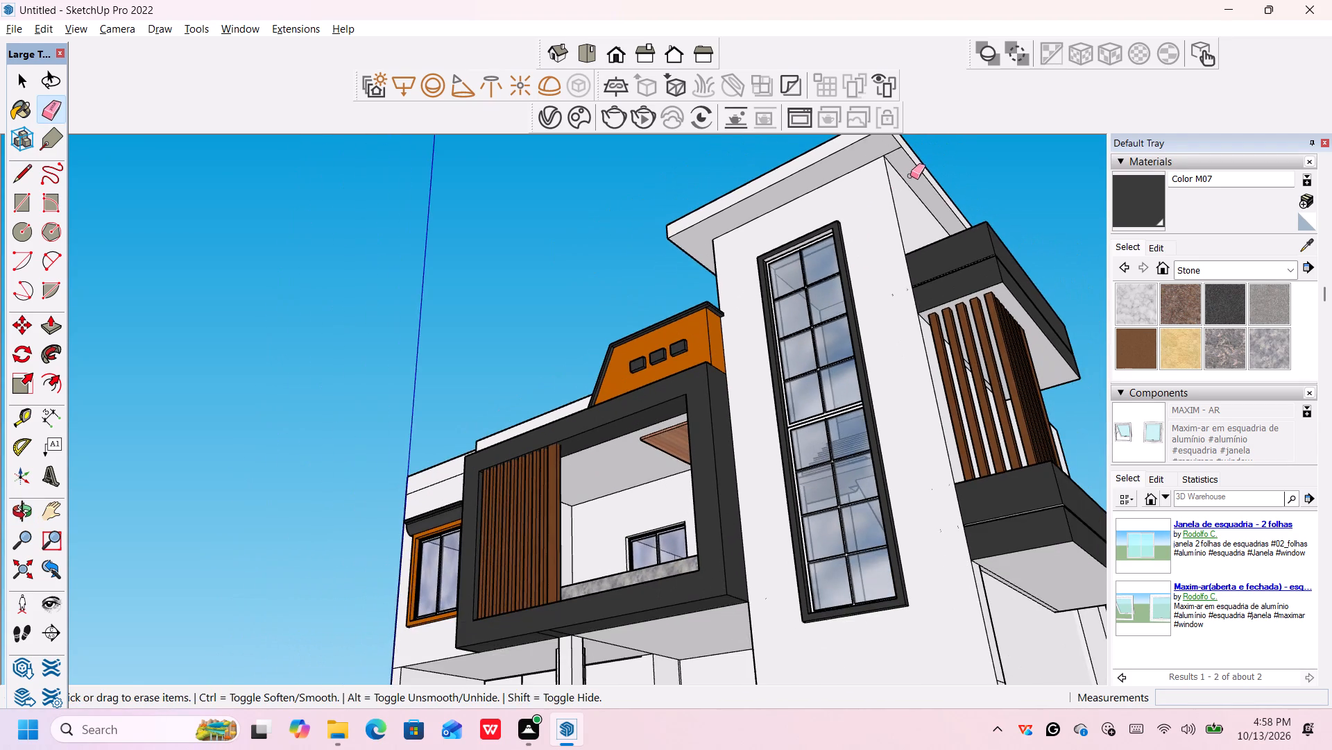
{"action": "middle_click_drag", "start_coordinate": [910, 178], "coordinate": [676, 326]}
{"action": "scroll", "coordinate": [682, 250], "scroll_direction": "up", "scroll_amount": 3}
{"action": "left_click", "coordinate": [682, 242]}
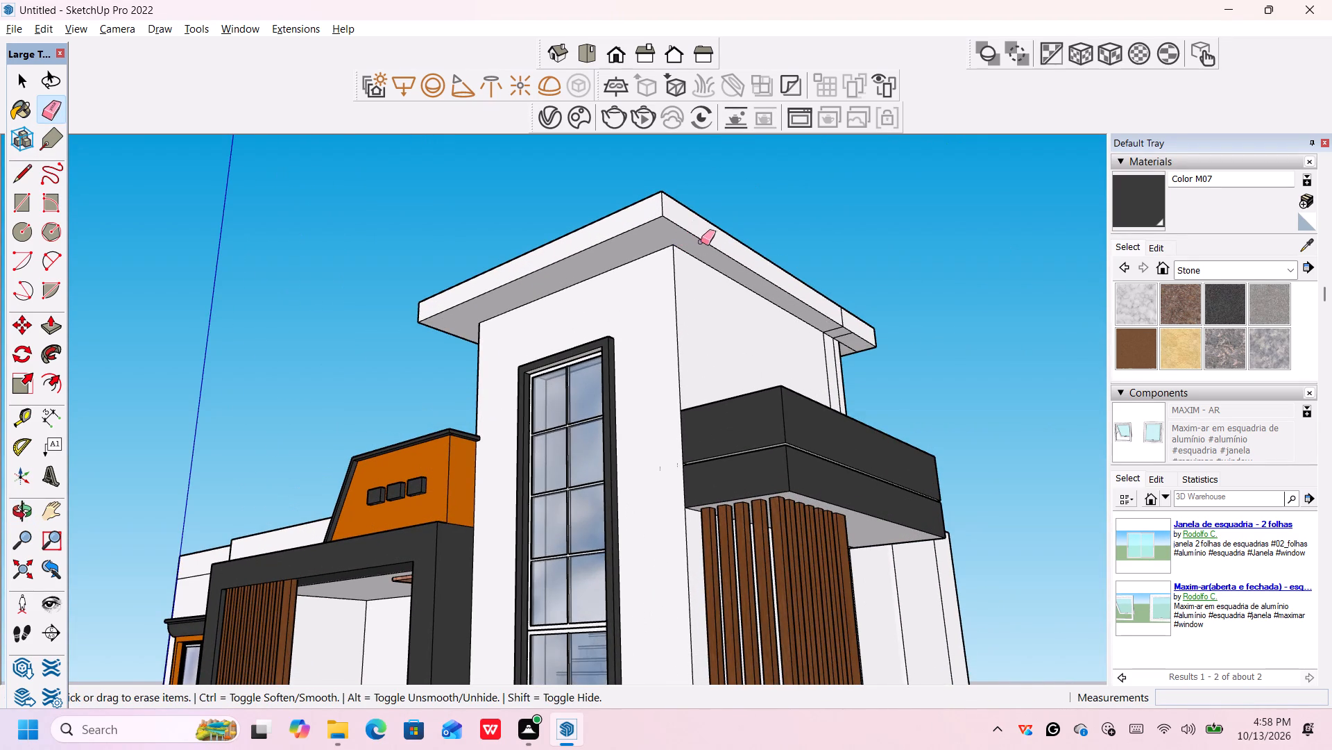
Erase the seam lines on the roof band's underside and outer face near the rear end of the slatted side.
{"action": "scroll", "coordinate": [836, 313], "scroll_direction": "up", "scroll_amount": 5}
{"action": "left_click", "coordinate": [844, 340]}
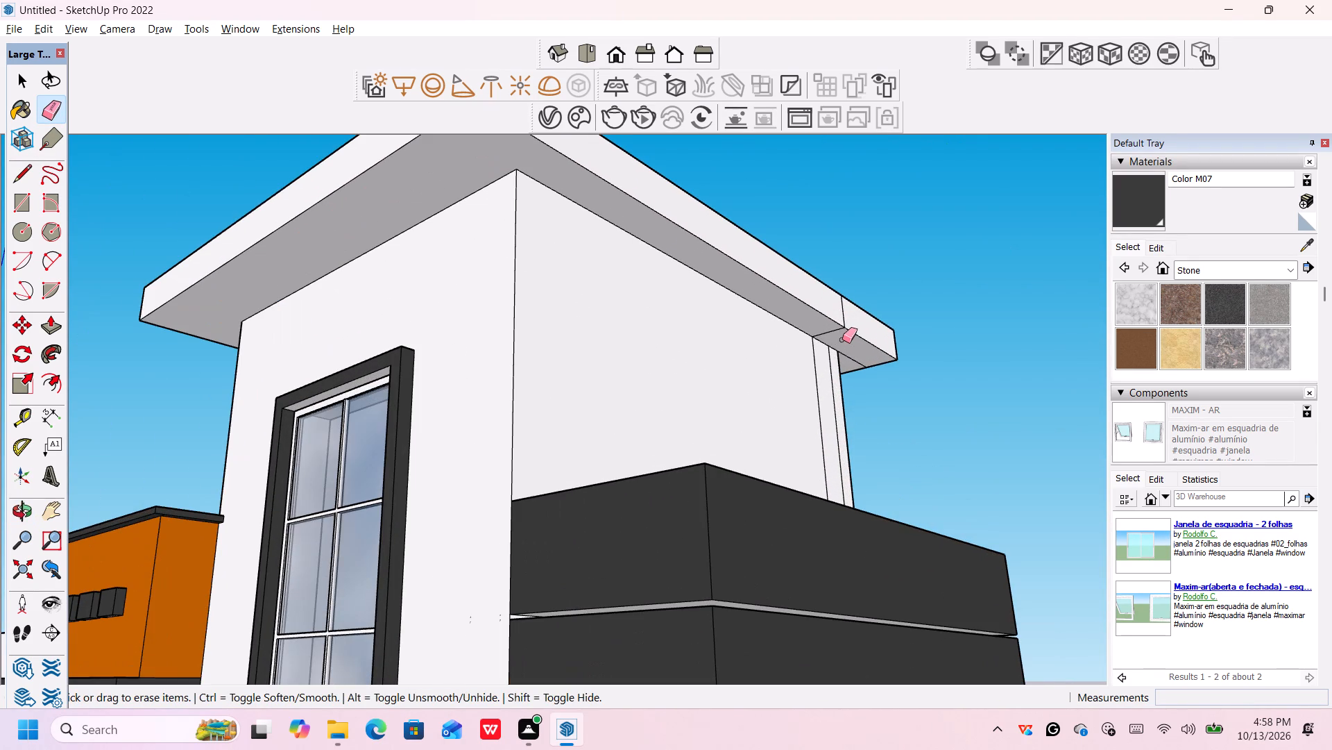
{"action": "left_click", "coordinate": [829, 330]}
{"action": "left_click", "coordinate": [842, 315]}
{"action": "scroll", "coordinate": [857, 309], "scroll_direction": "down", "scroll_amount": 7}
{"action": "key", "text": "space"}
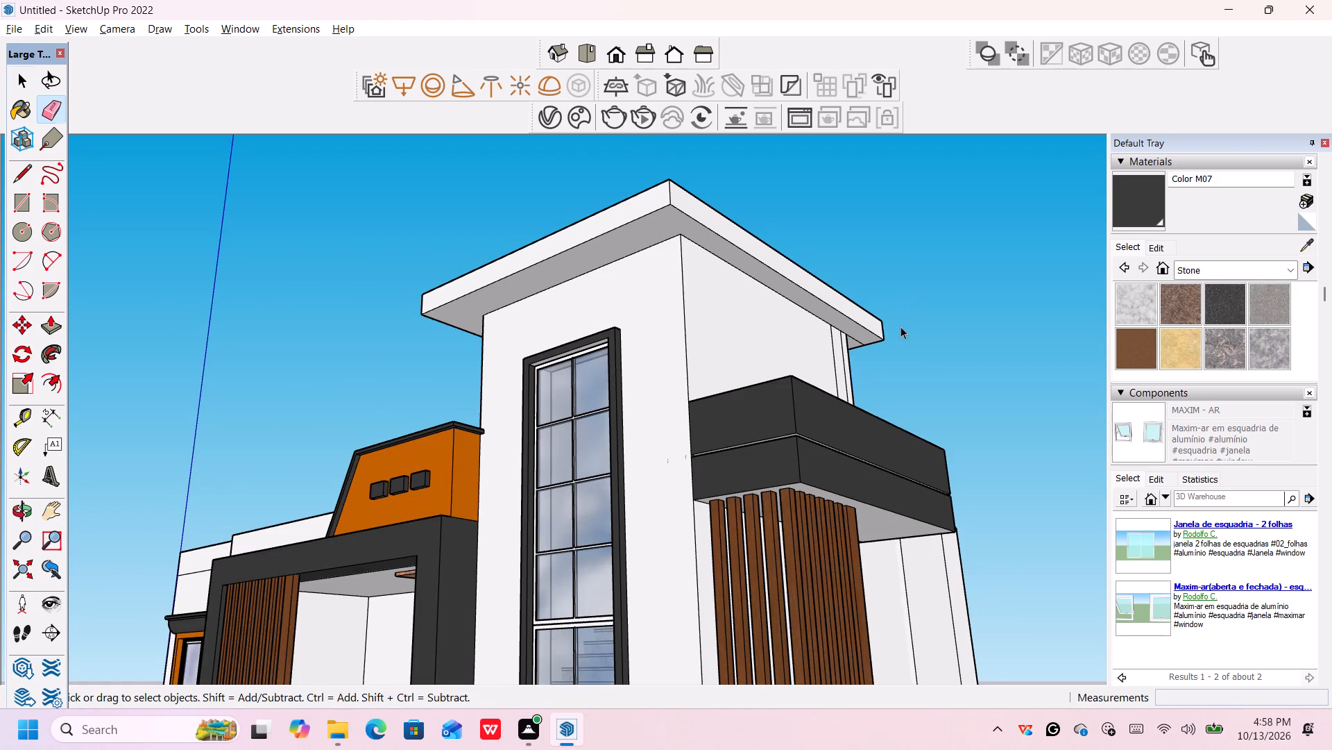
Push/Pull the tower roof band's outer face above the slatted side outward by 1'.
{"action": "middle_click_drag", "start_coordinate": [871, 292], "coordinate": [873, 318]}
{"action": "key", "text": "p"}
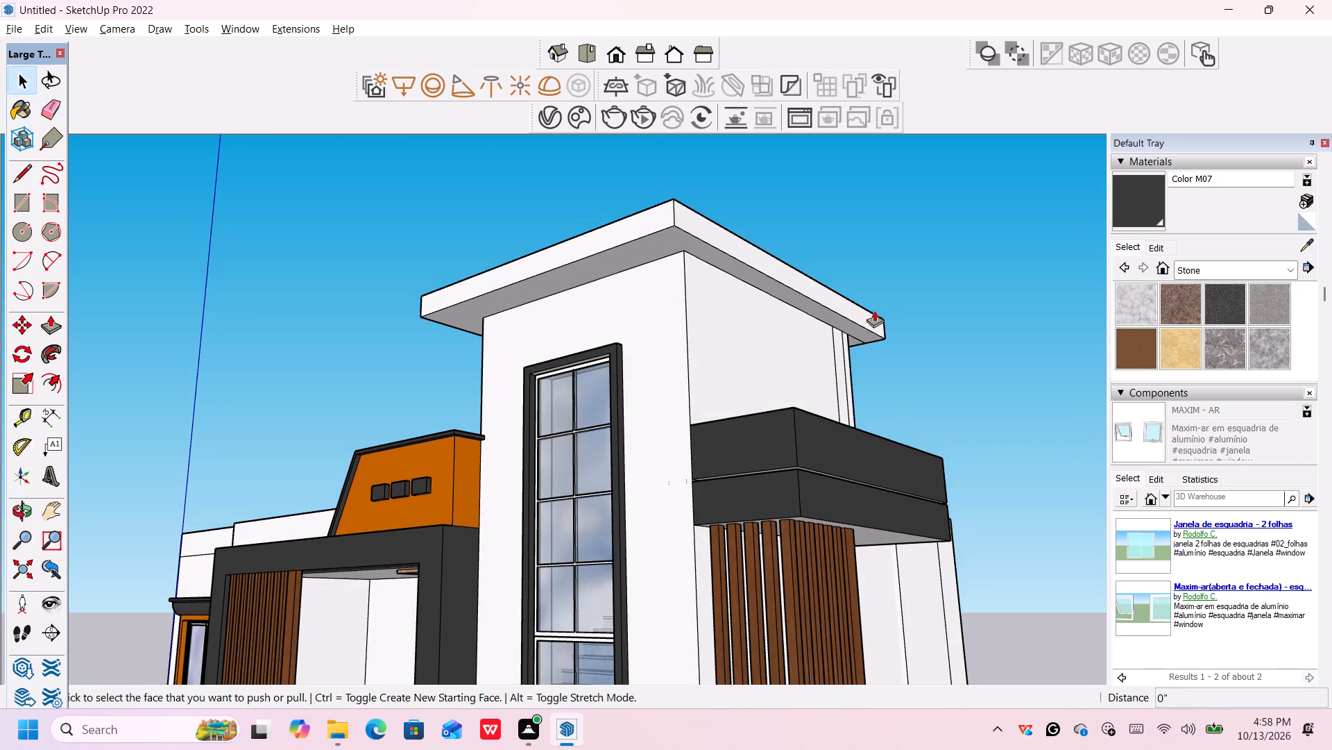
{"action": "left_click", "coordinate": [830, 287]}
{"action": "left_click", "coordinate": [829, 291]}
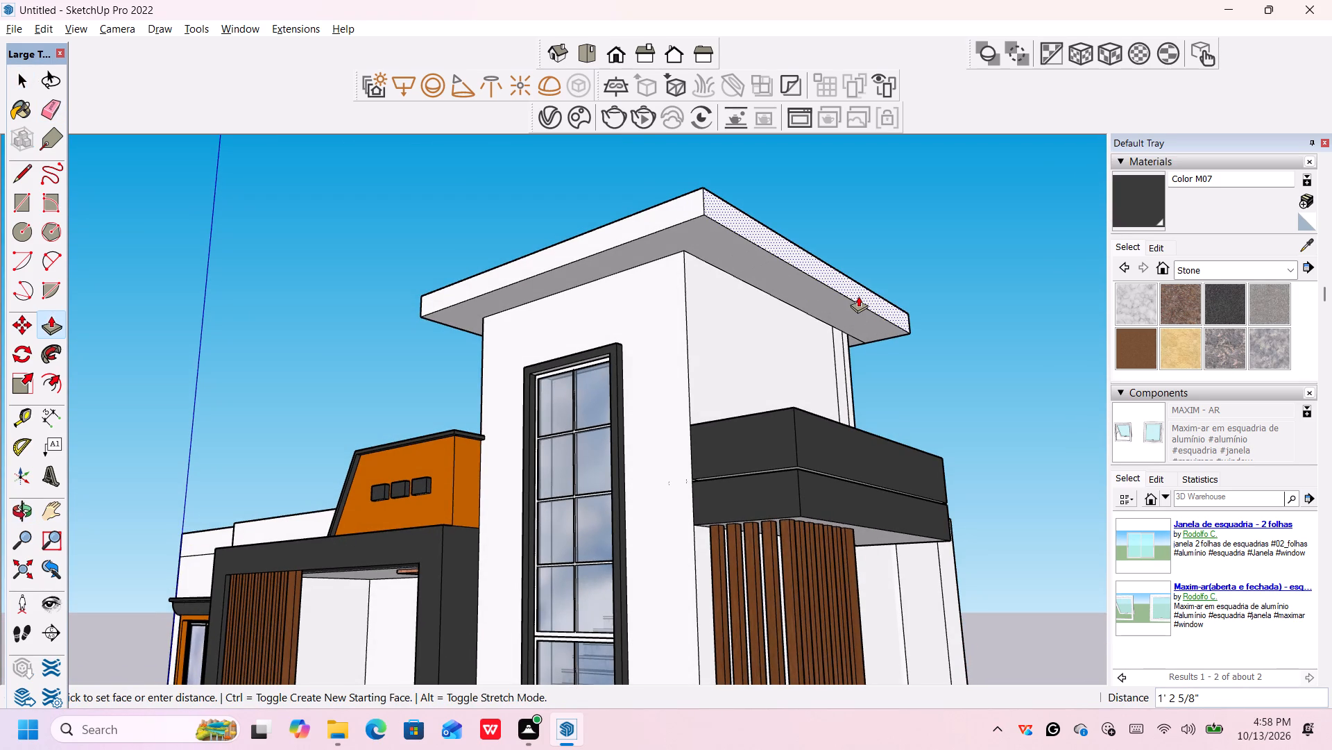
{"action": "type", "text": "1'"}
{"action": "key", "text": "Return"}
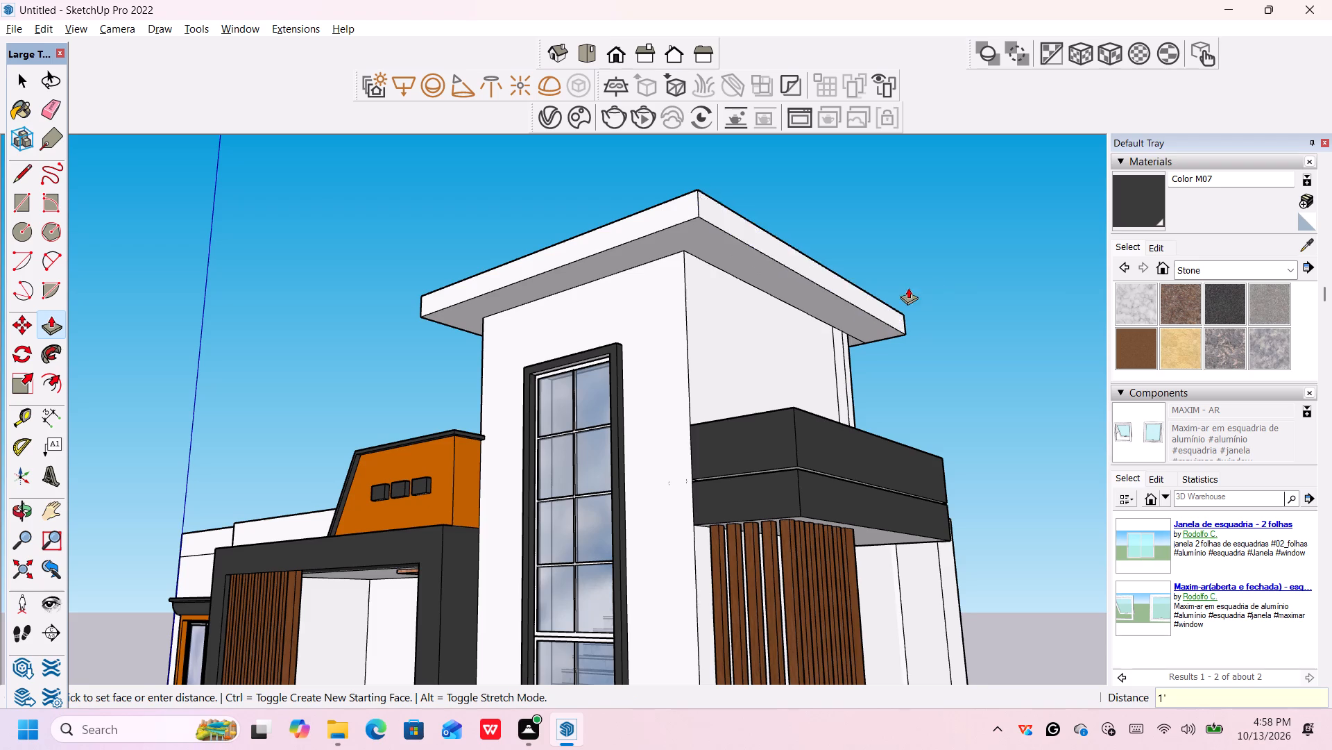
Erase the leftover seam lines on the roof band's rear face and on its underside along the rear wall.
{"action": "scroll", "coordinate": [934, 282], "scroll_direction": "down", "scroll_amount": 5}
{"action": "scroll", "coordinate": [942, 300], "scroll_direction": "up", "scroll_amount": 5}
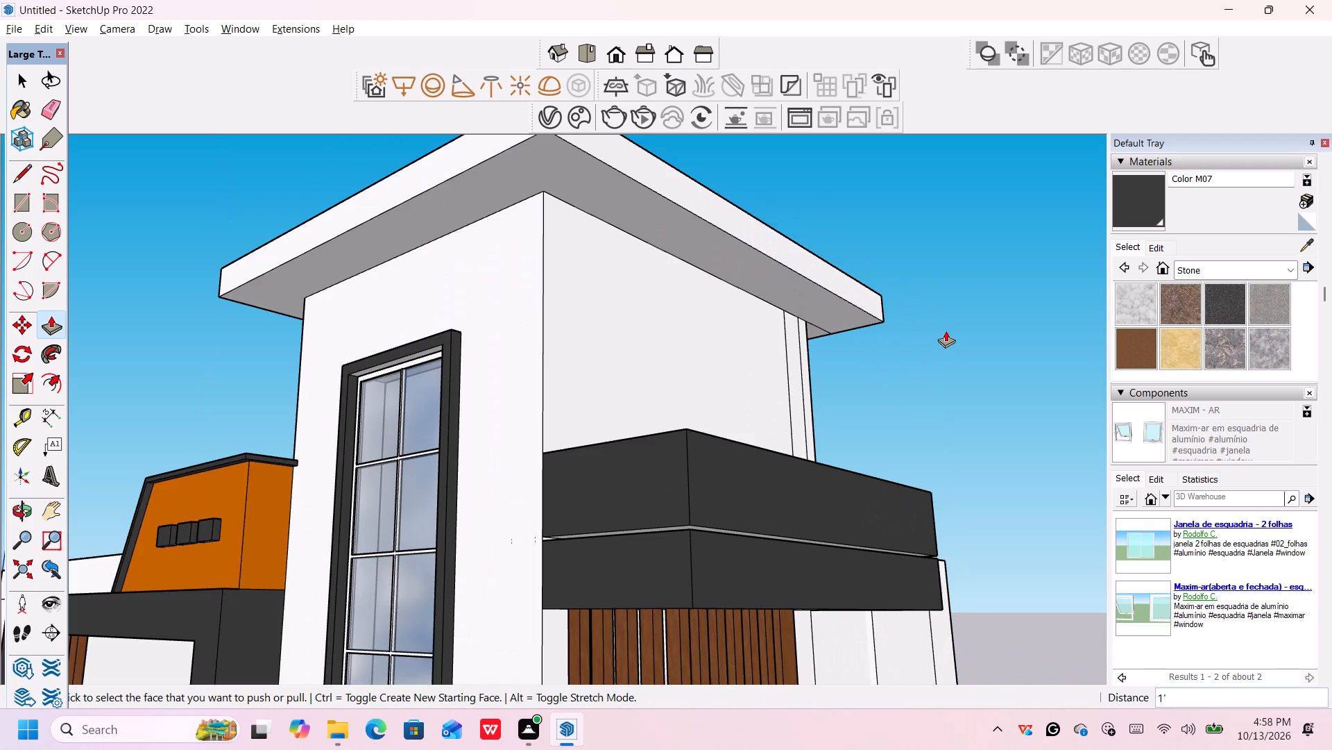
{"action": "middle_click_drag", "start_coordinate": [947, 331], "coordinate": [529, 368]}
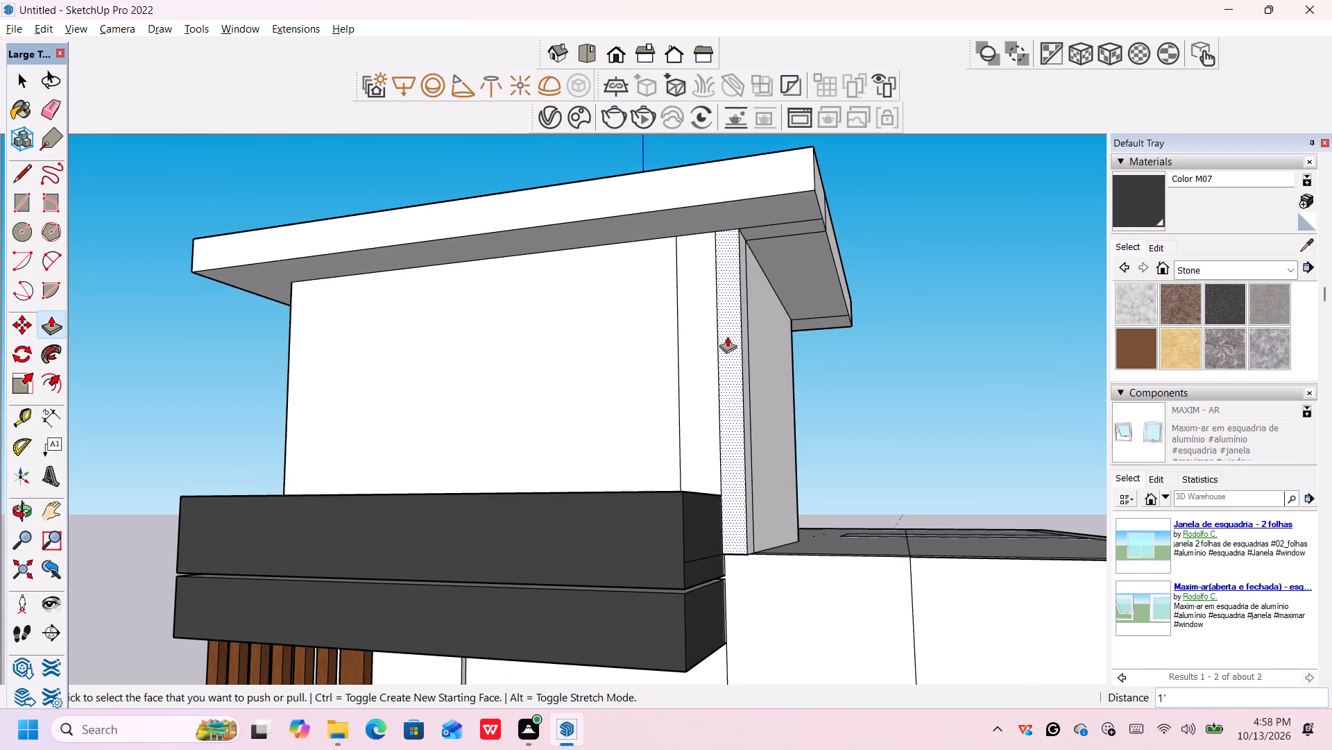
{"action": "key", "text": "space"}
{"action": "middle_click_drag", "start_coordinate": [924, 291], "coordinate": [855, 308]}
{"action": "scroll", "coordinate": [855, 309], "scroll_direction": "up", "scroll_amount": 1}
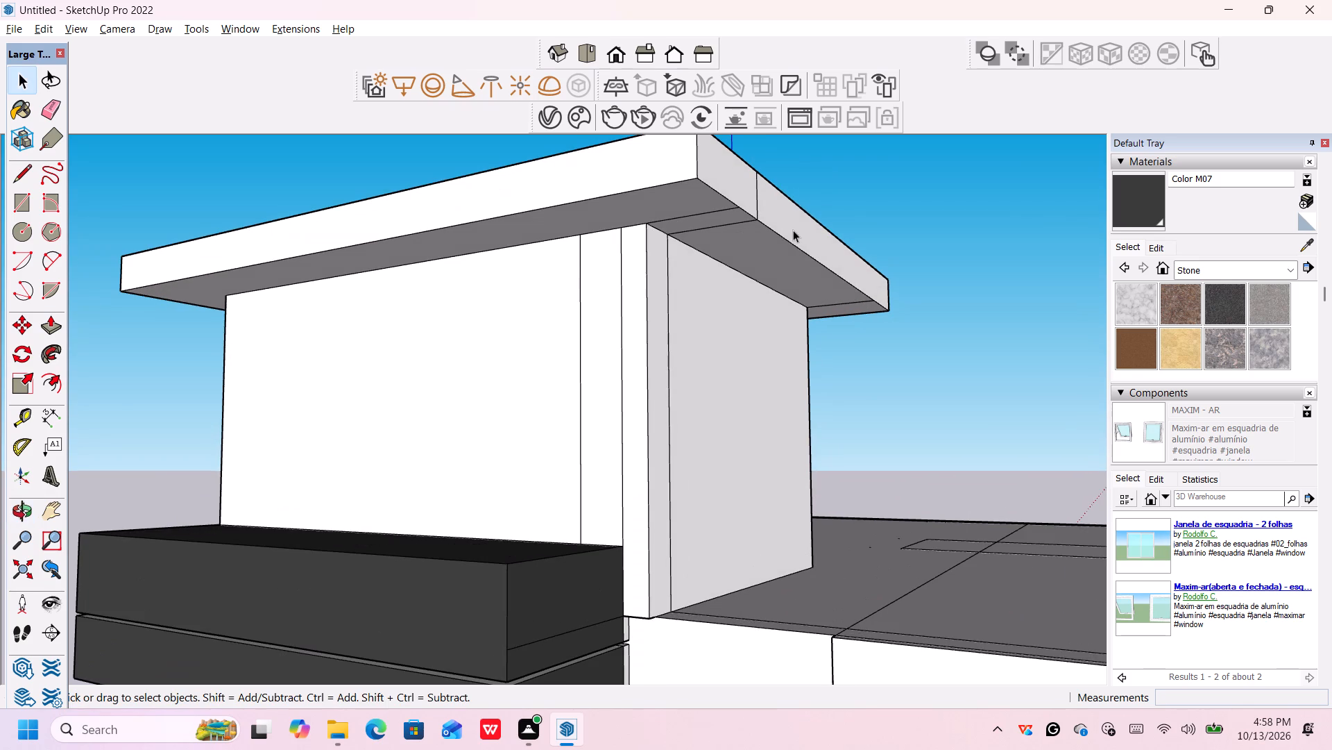
{"action": "key", "text": "e"}
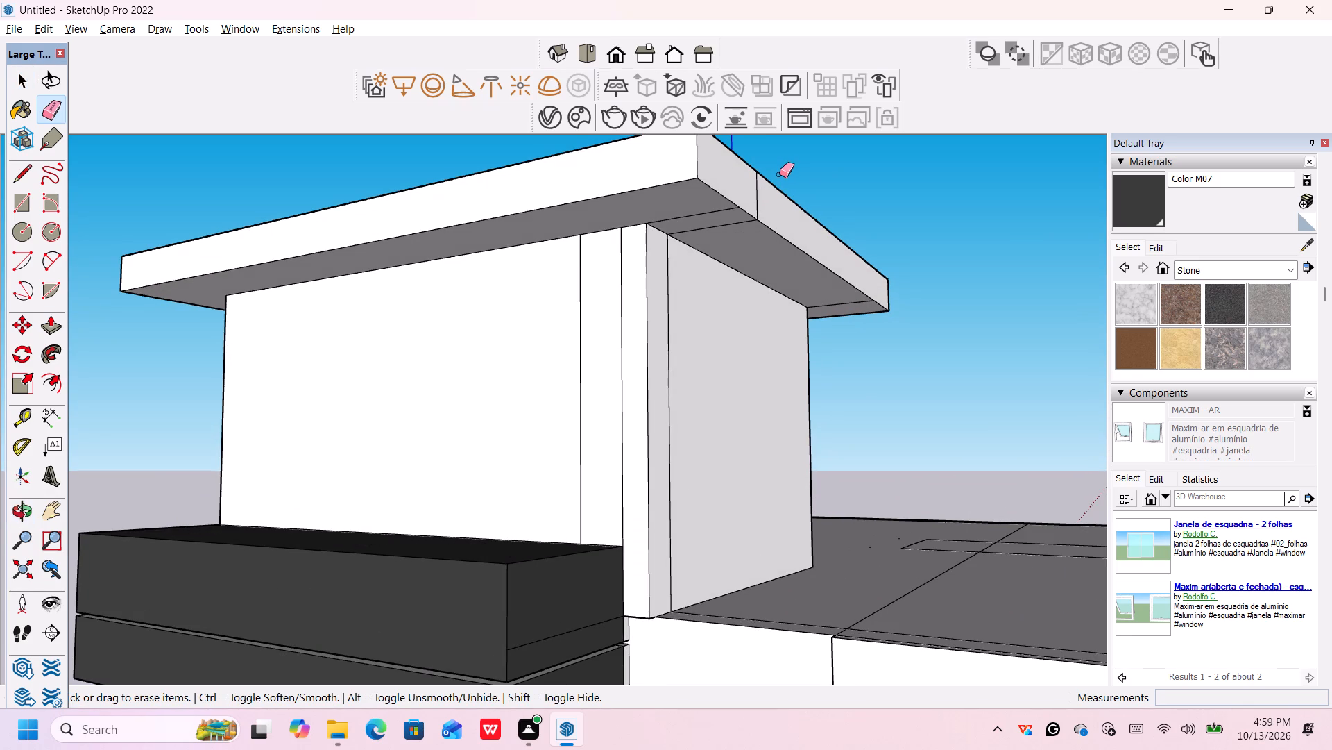
{"action": "left_click", "coordinate": [758, 199]}
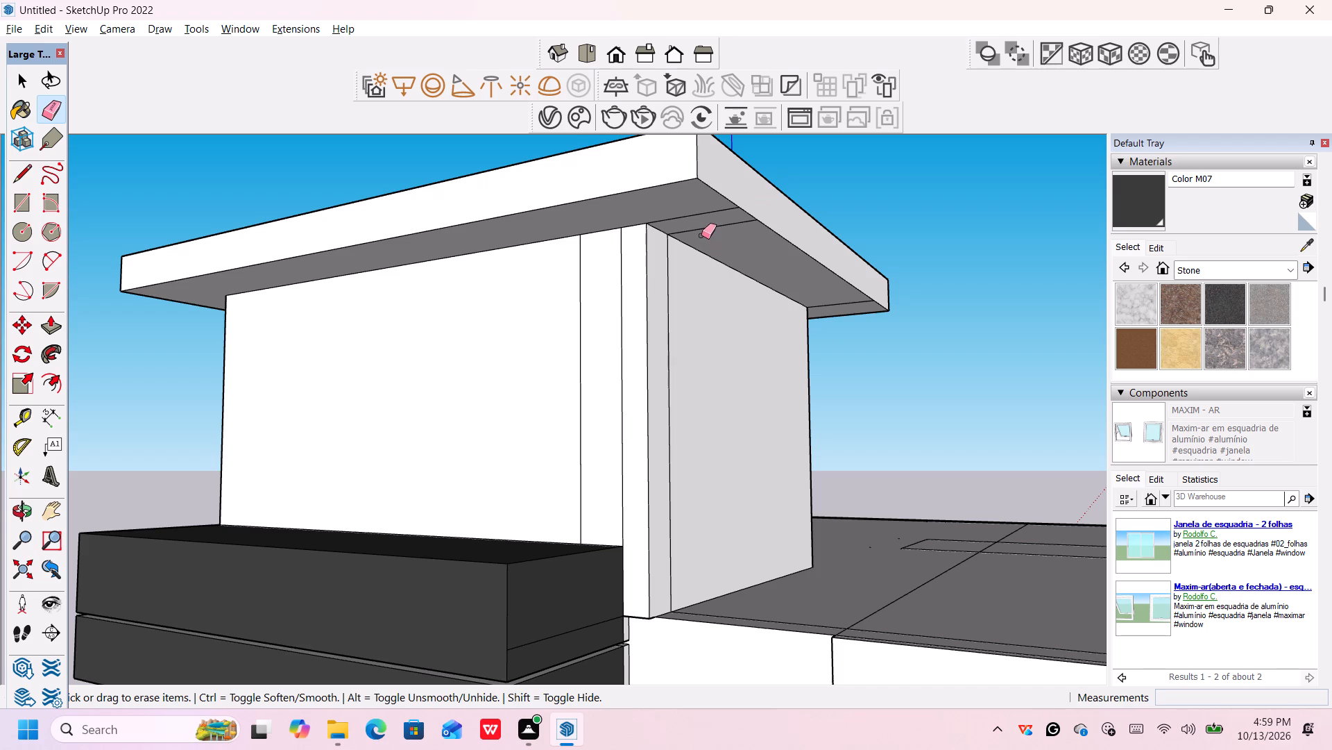
{"action": "left_click", "coordinate": [701, 228]}
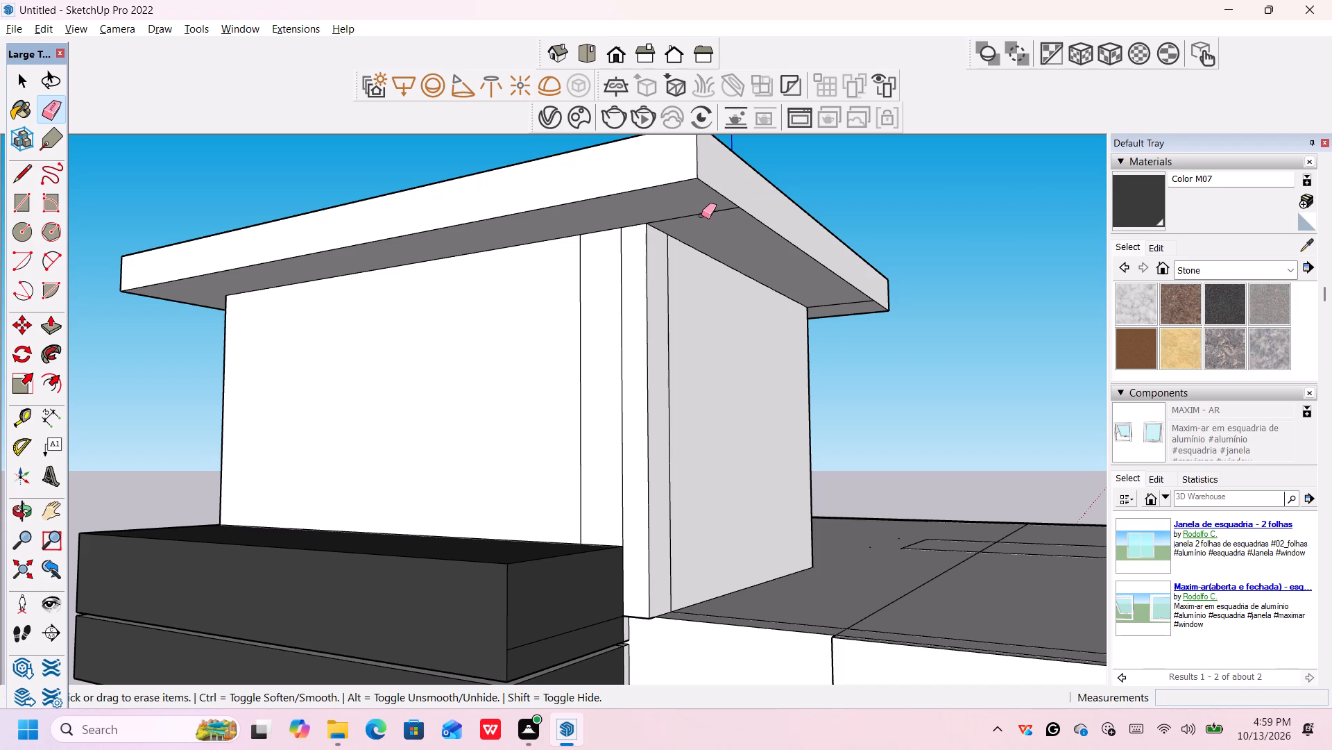
{"action": "left_click", "coordinate": [706, 212]}
{"action": "scroll", "coordinate": [807, 278], "scroll_direction": "up", "scroll_amount": 5}
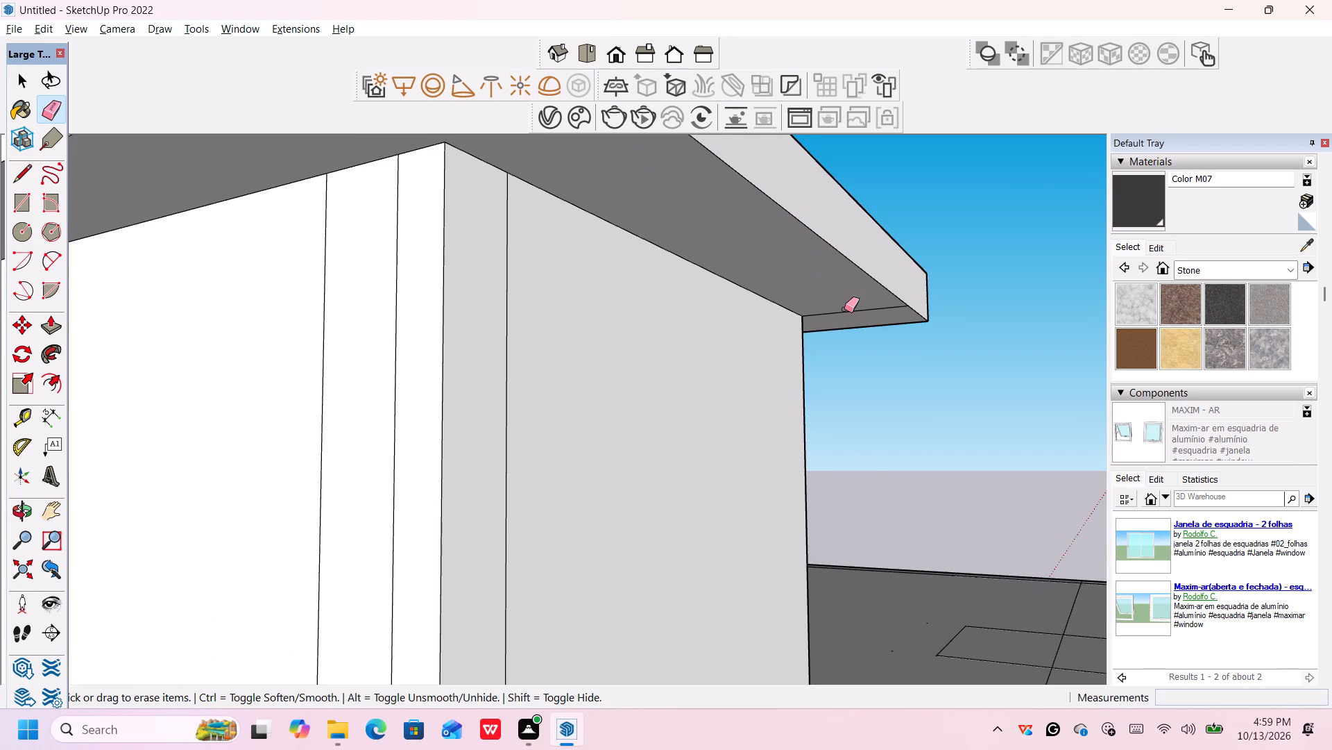
{"action": "left_click", "coordinate": [846, 312]}
Examine the cleaned roof band around the tower from the rear, from above and from the front.
{"action": "scroll", "coordinate": [866, 300], "scroll_direction": "down", "scroll_amount": 7}
{"action": "scroll", "coordinate": [905, 268], "scroll_direction": "up", "scroll_amount": 1}
{"action": "scroll", "coordinate": [905, 268], "scroll_direction": "down", "scroll_amount": 5}
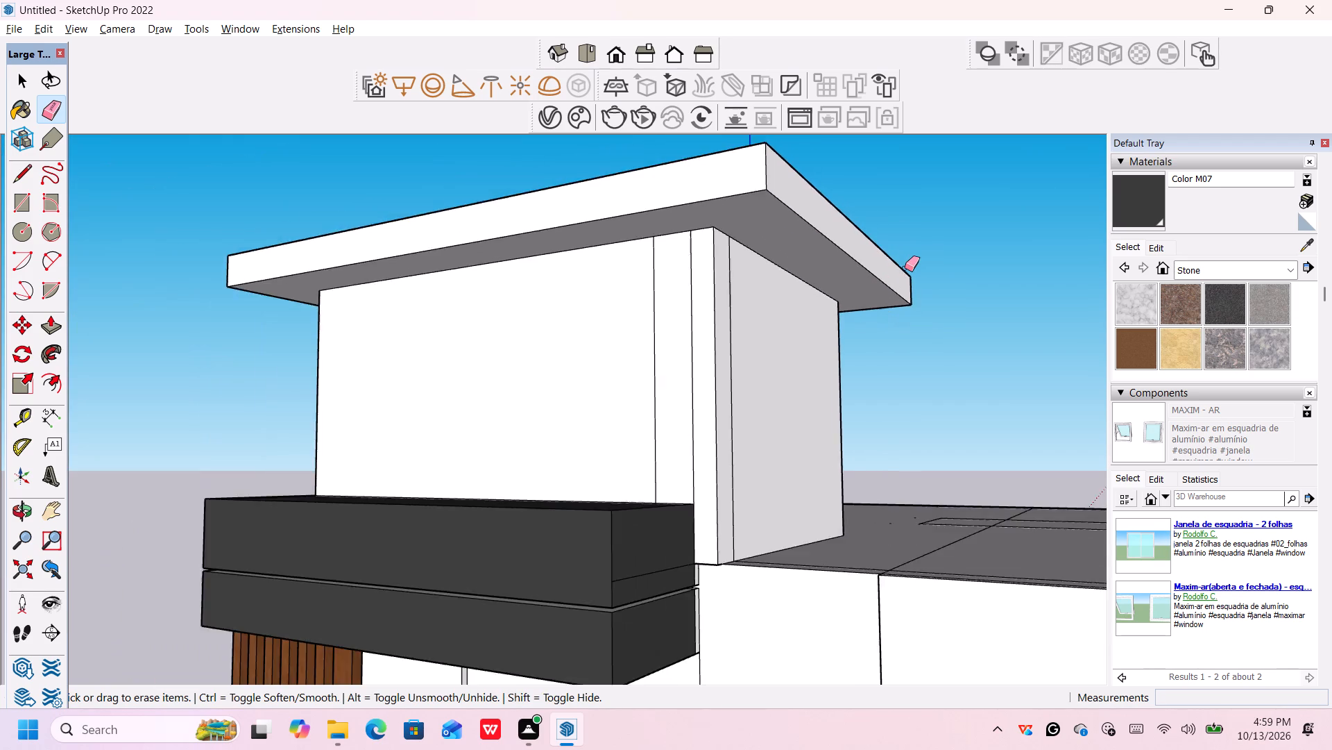
{"action": "scroll", "coordinate": [905, 268], "scroll_direction": "down", "scroll_amount": 10}
{"action": "middle_click_drag", "start_coordinate": [1002, 310], "coordinate": [427, 337]}
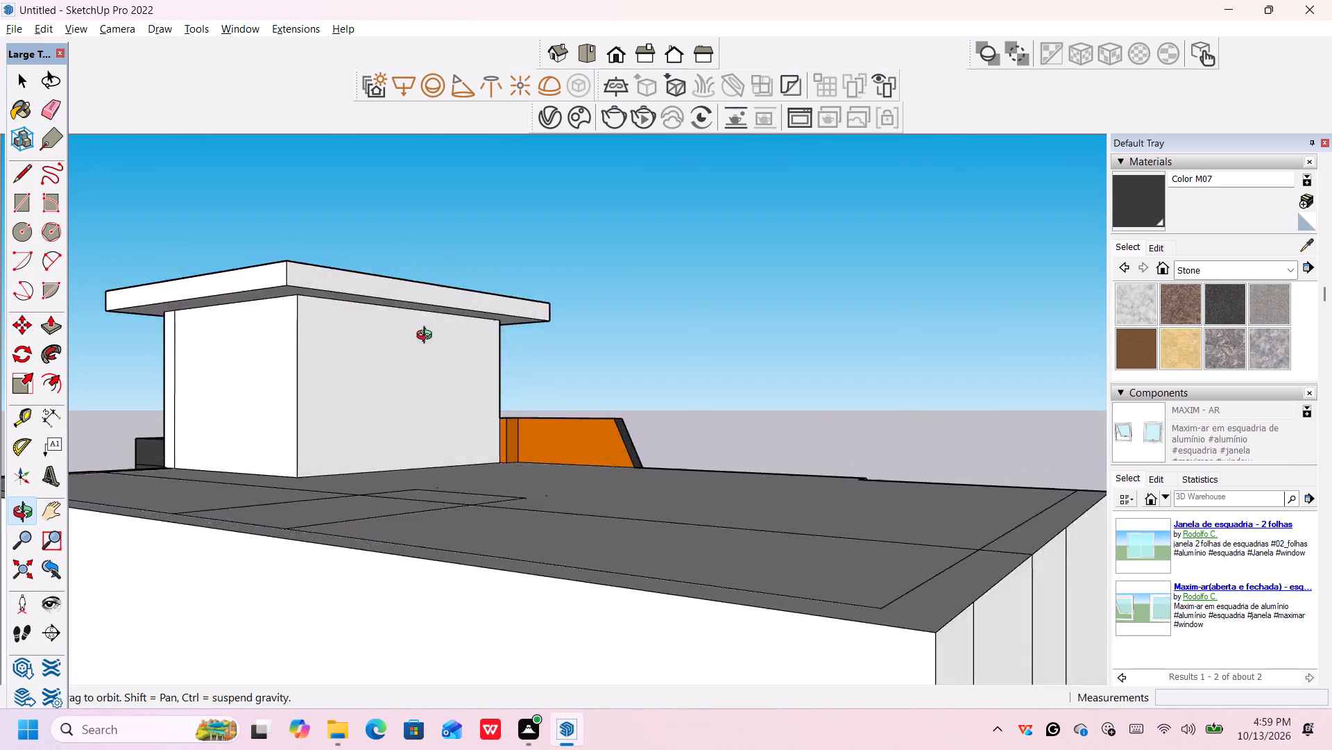
{"action": "middle_click_drag", "start_coordinate": [427, 337], "coordinate": [508, 462]}
{"action": "scroll", "coordinate": [621, 392], "scroll_direction": "down", "scroll_amount": 1}
{"action": "middle_click_drag", "start_coordinate": [582, 280], "coordinate": [847, 331]}
{"action": "middle_click_drag", "start_coordinate": [417, 367], "coordinate": [791, 269]}
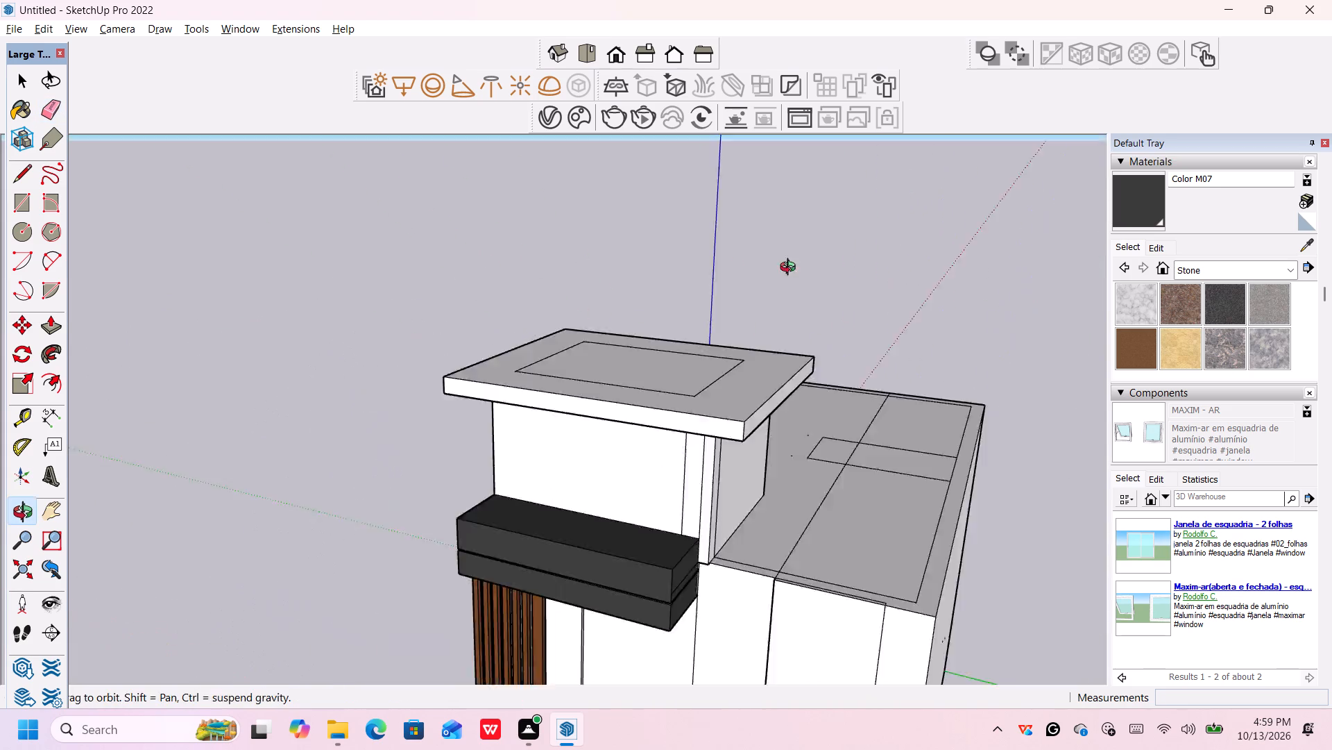
{"action": "middle_click_drag", "start_coordinate": [791, 269], "coordinate": [895, 231]}
{"action": "middle_click_drag", "start_coordinate": [450, 366], "coordinate": [866, 293]}
{"action": "scroll", "coordinate": [819, 351], "scroll_direction": "up", "scroll_amount": 2}
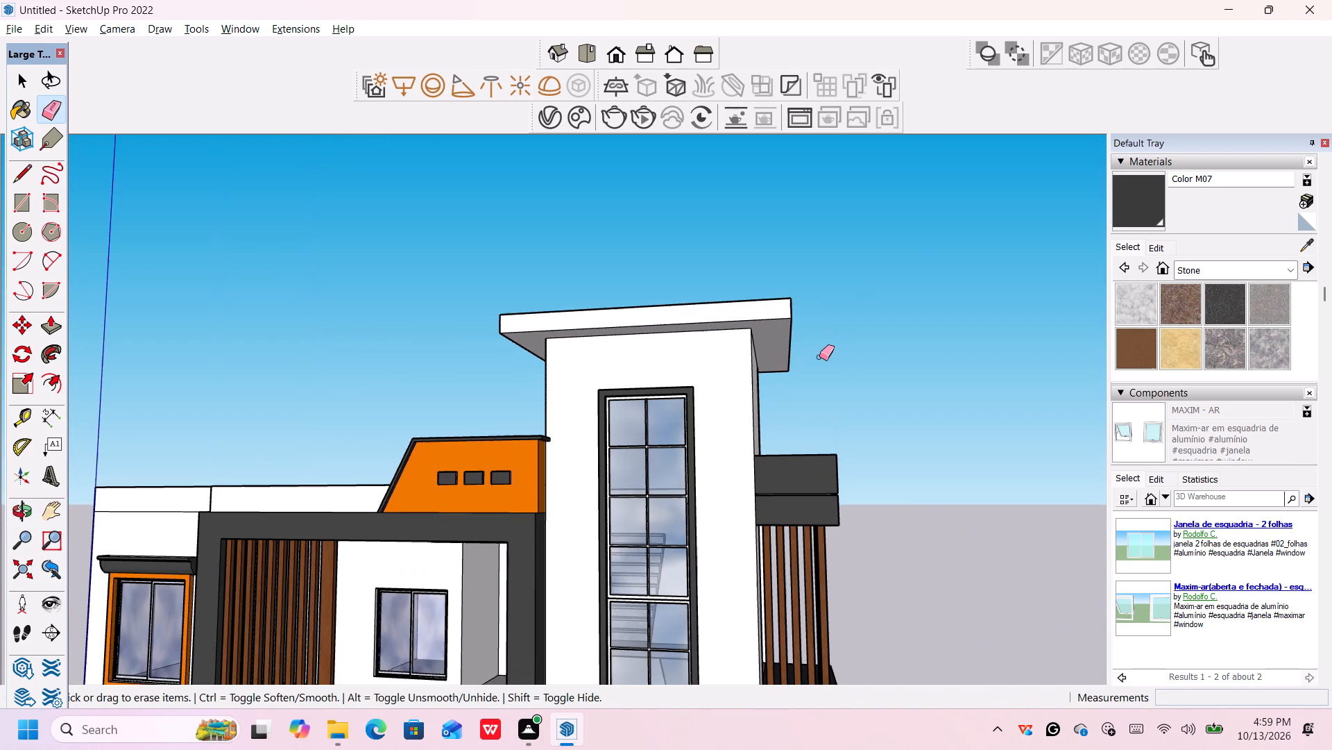
{"action": "key", "text": "space"}
{"action": "middle_click_drag", "start_coordinate": [820, 355], "coordinate": [889, 354]}
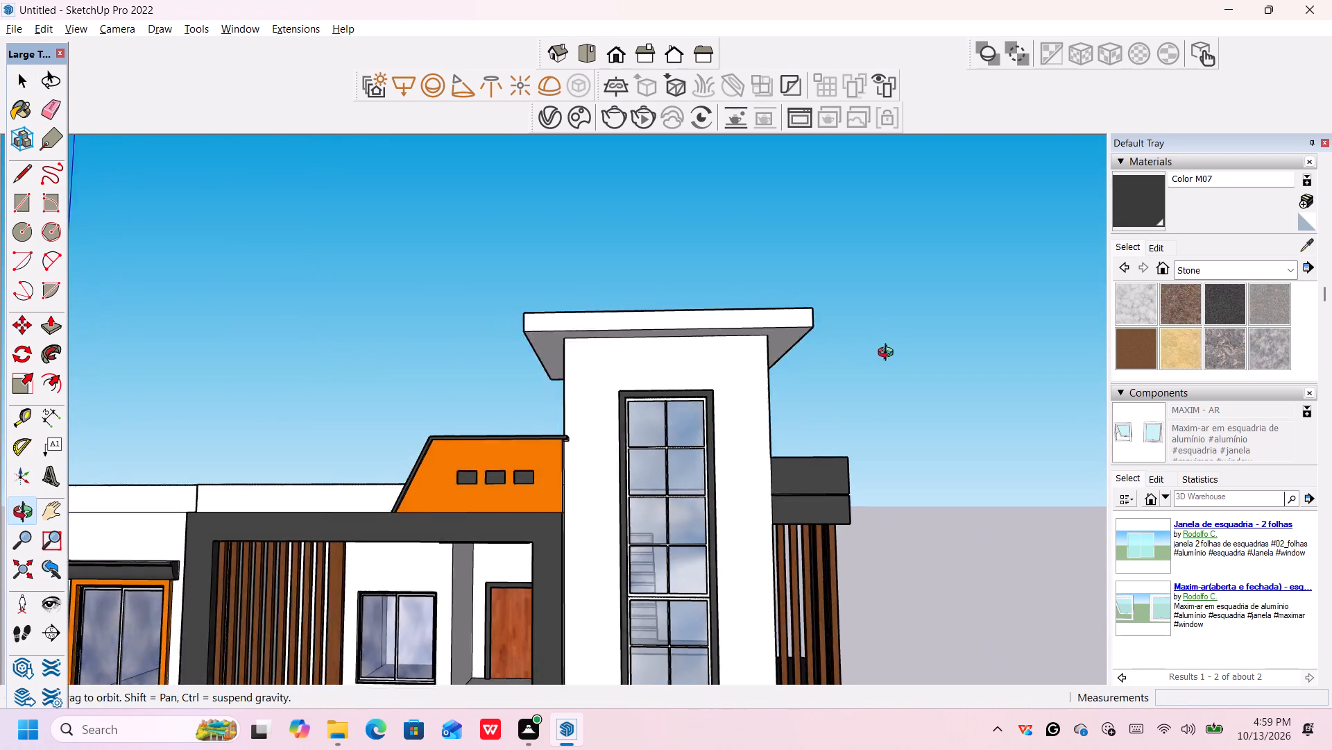
{"action": "middle_click_drag", "start_coordinate": [889, 354], "coordinate": [958, 362]}
{"action": "middle_click_drag", "start_coordinate": [798, 362], "coordinate": [799, 278]}
Select the tower roof band's lower outer edges together along the front, the orange parapet side and the slatted side.
{"action": "scroll", "coordinate": [799, 273], "scroll_direction": "up", "scroll_amount": 1}
{"action": "scroll", "coordinate": [595, 353], "scroll_direction": "up", "scroll_amount": 6}
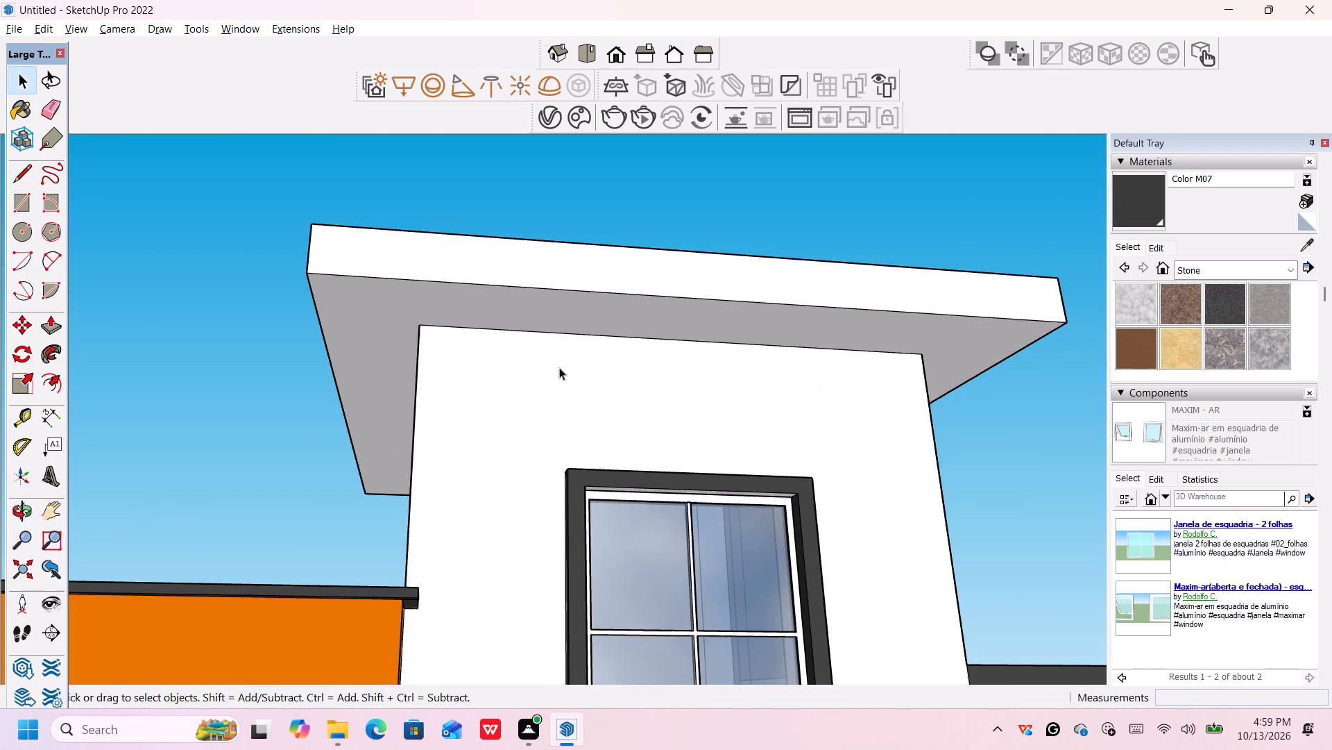
{"action": "middle_click_drag", "start_coordinate": [567, 359], "coordinate": [571, 272]}
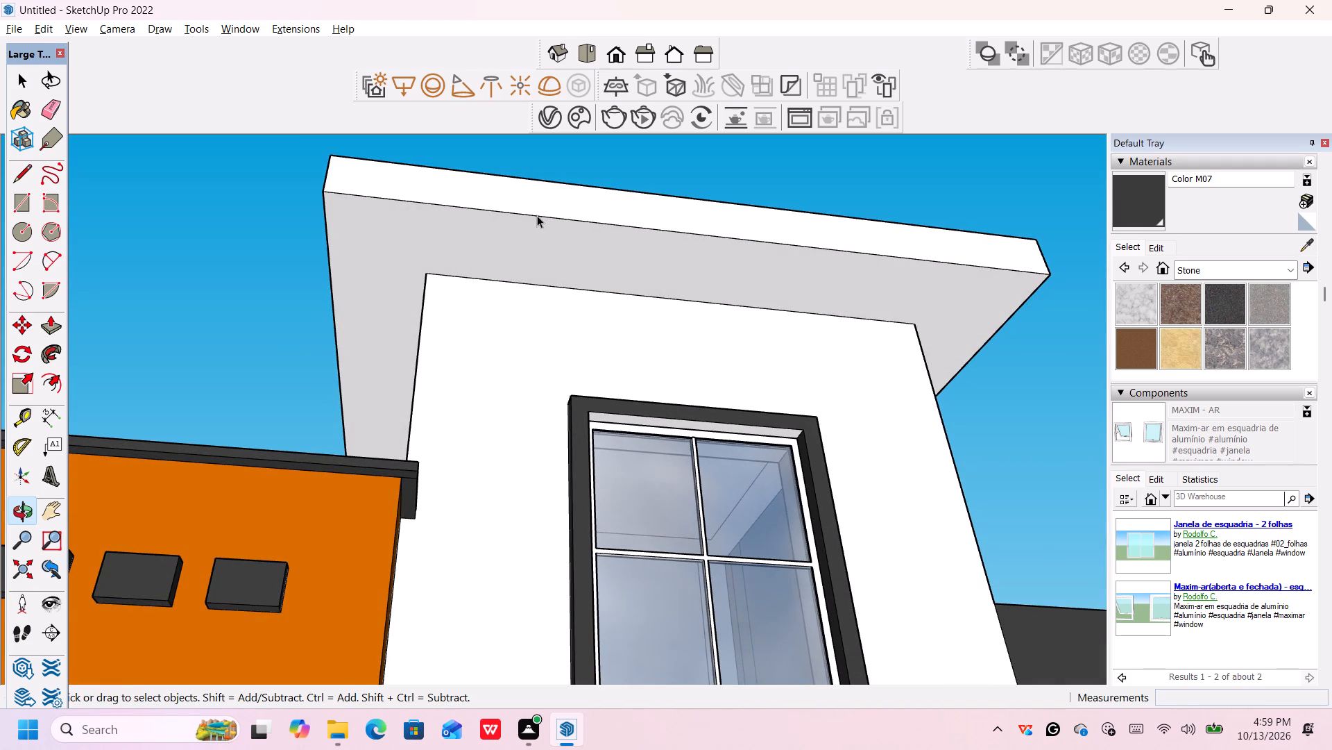
{"action": "scroll", "coordinate": [537, 215], "scroll_direction": "up", "scroll_amount": 1}
{"action": "left_click", "coordinate": [537, 217]}
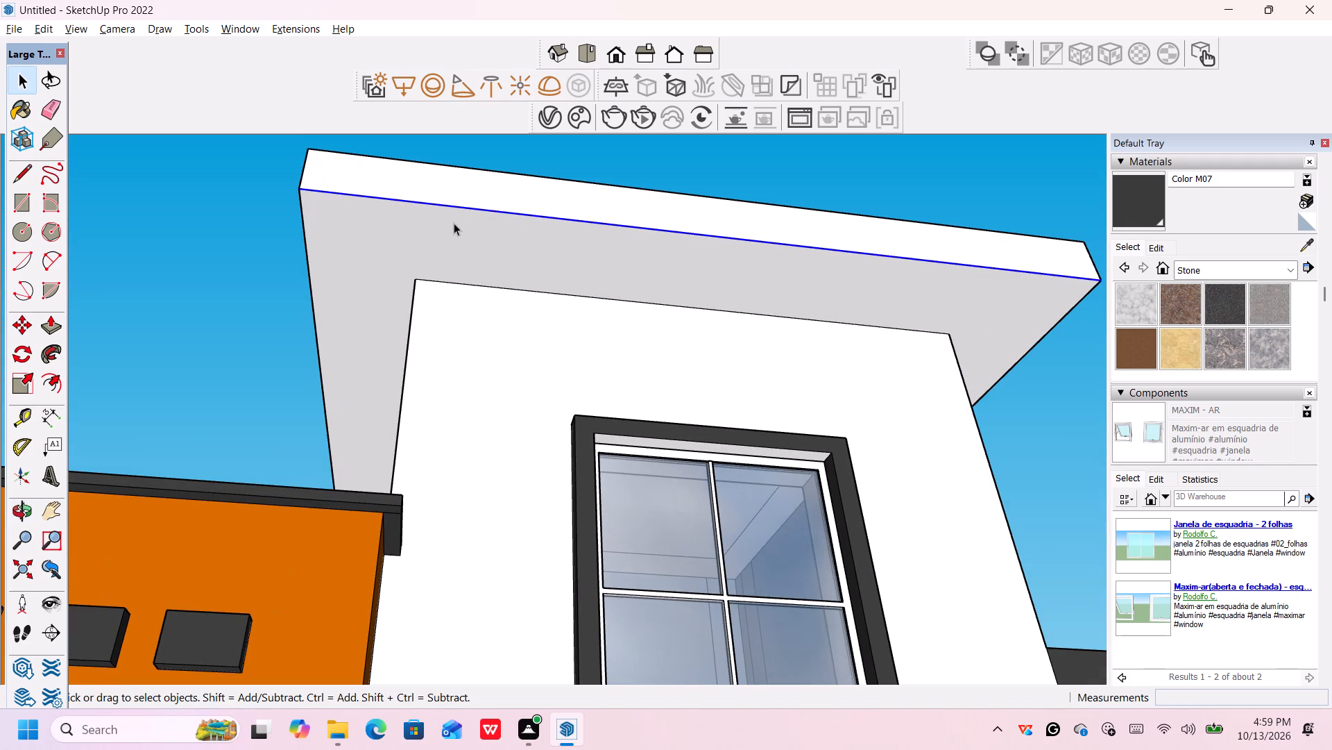
{"action": "middle_click_drag", "start_coordinate": [350, 240], "coordinate": [562, 294], "text": "ctrl"}
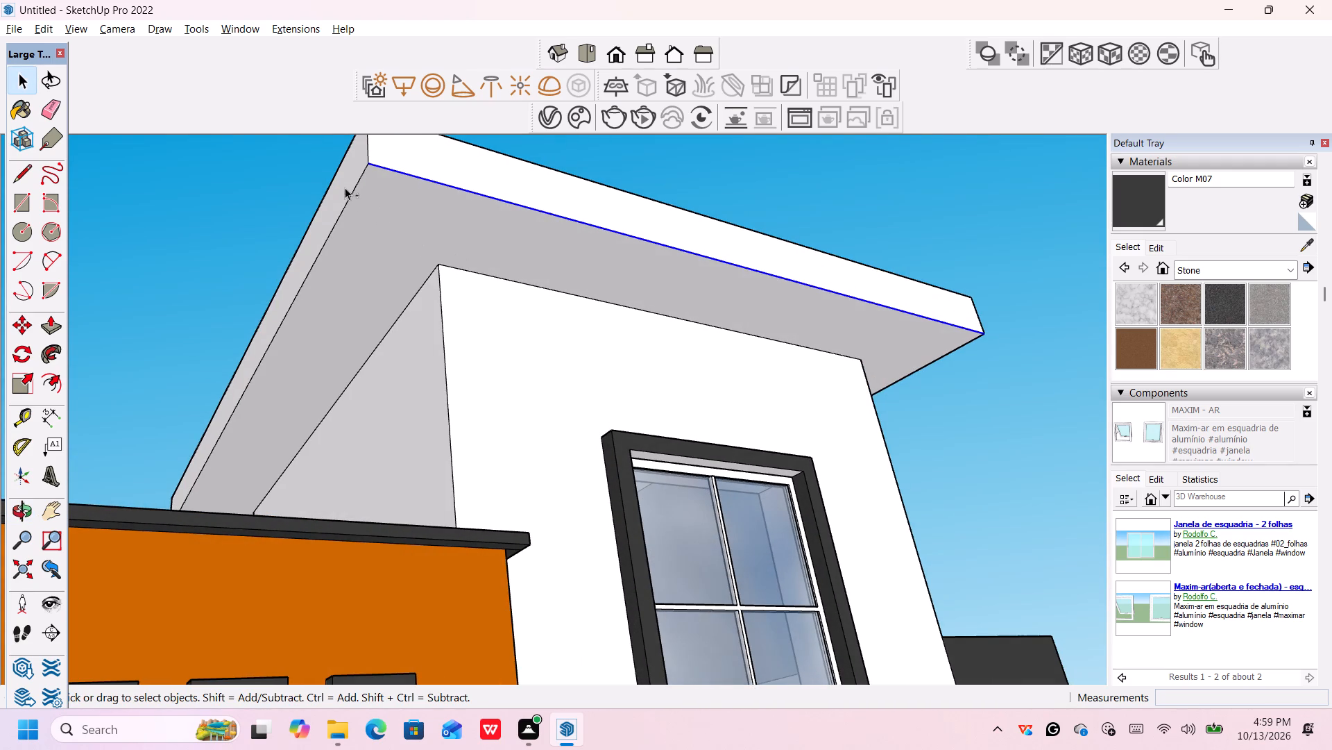
{"action": "left_click", "coordinate": [352, 197], "text": "ctrl"}
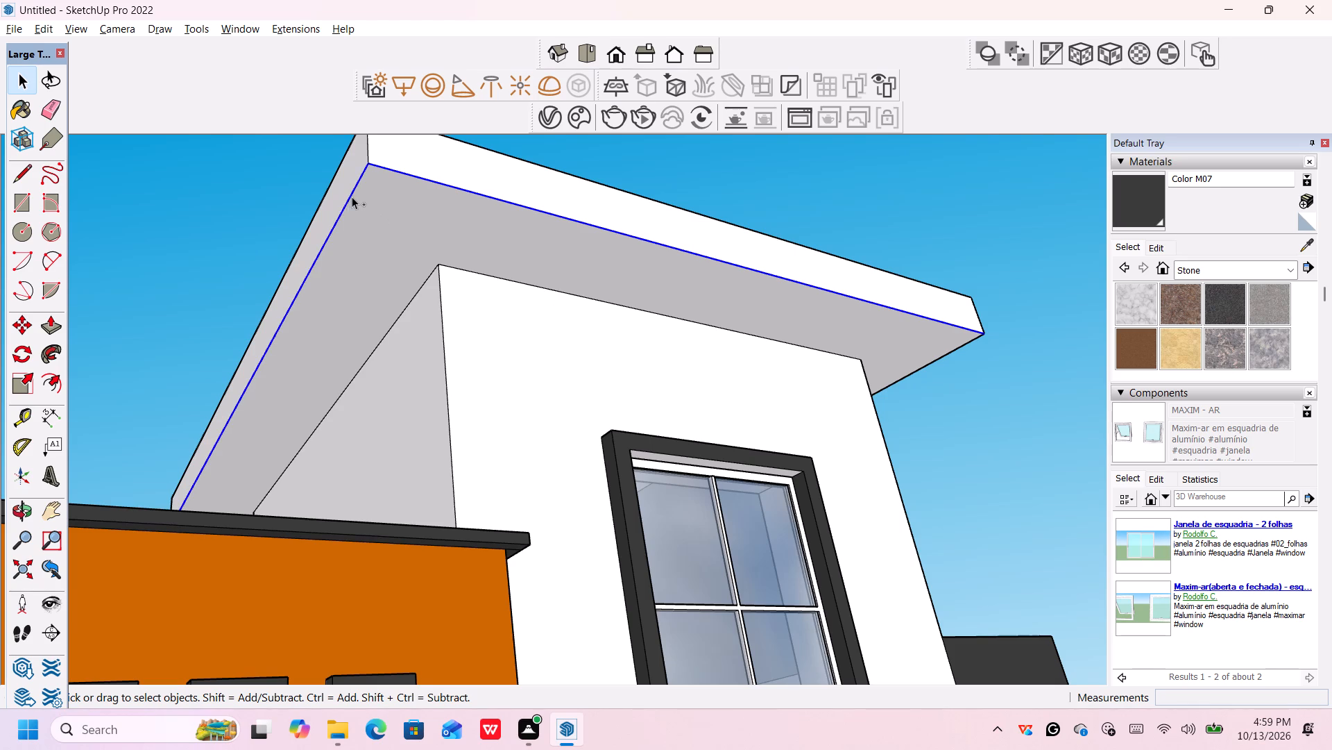
{"action": "scroll", "coordinate": [853, 246], "scroll_direction": "down", "scroll_amount": 4, "text": "ctrl"}
{"action": "middle_click_drag", "start_coordinate": [959, 333], "coordinate": [513, 361], "text": "ctrl"}
{"action": "left_click", "coordinate": [1052, 230], "text": "ctrl"}
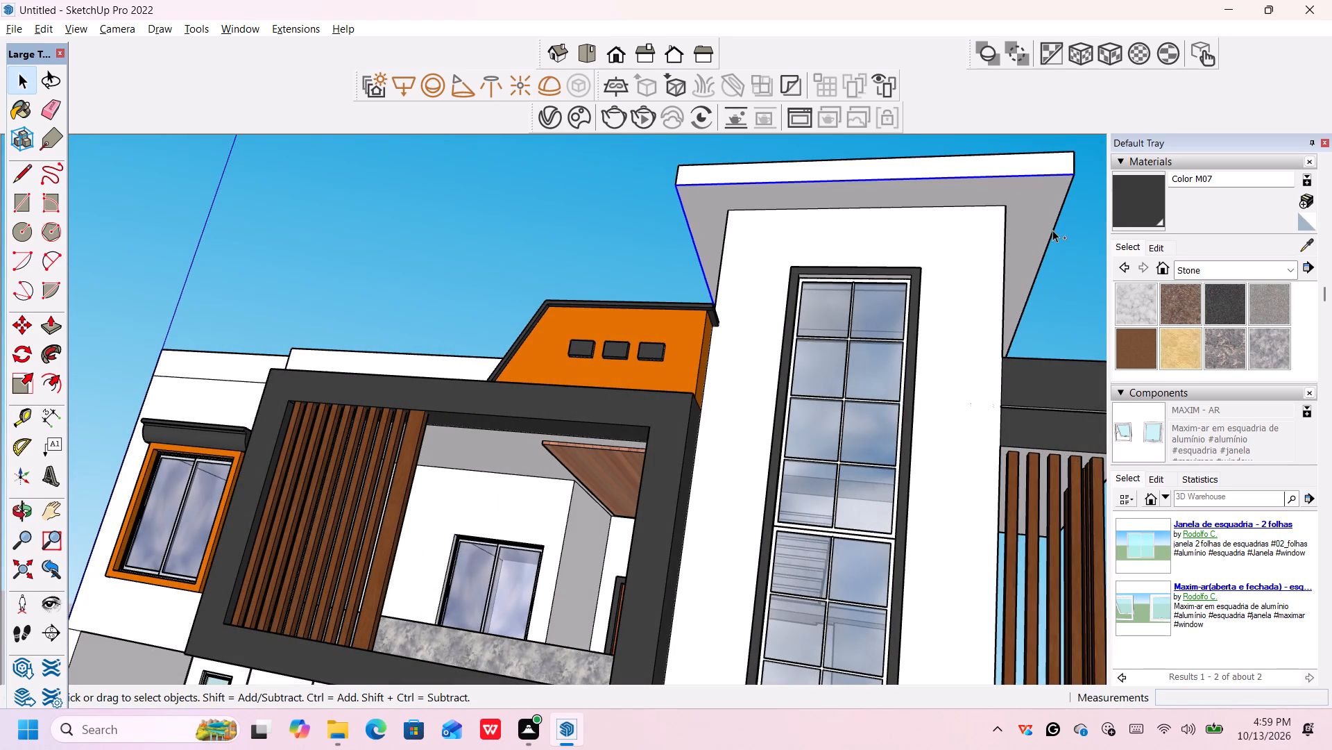
{"action": "scroll", "coordinate": [1057, 242], "scroll_direction": "down", "scroll_amount": 5, "text": "ctrl"}
{"action": "scroll", "coordinate": [1057, 243], "scroll_direction": "down", "scroll_amount": 1}
{"action": "middle_click_drag", "start_coordinate": [1063, 242], "coordinate": [791, 272]}
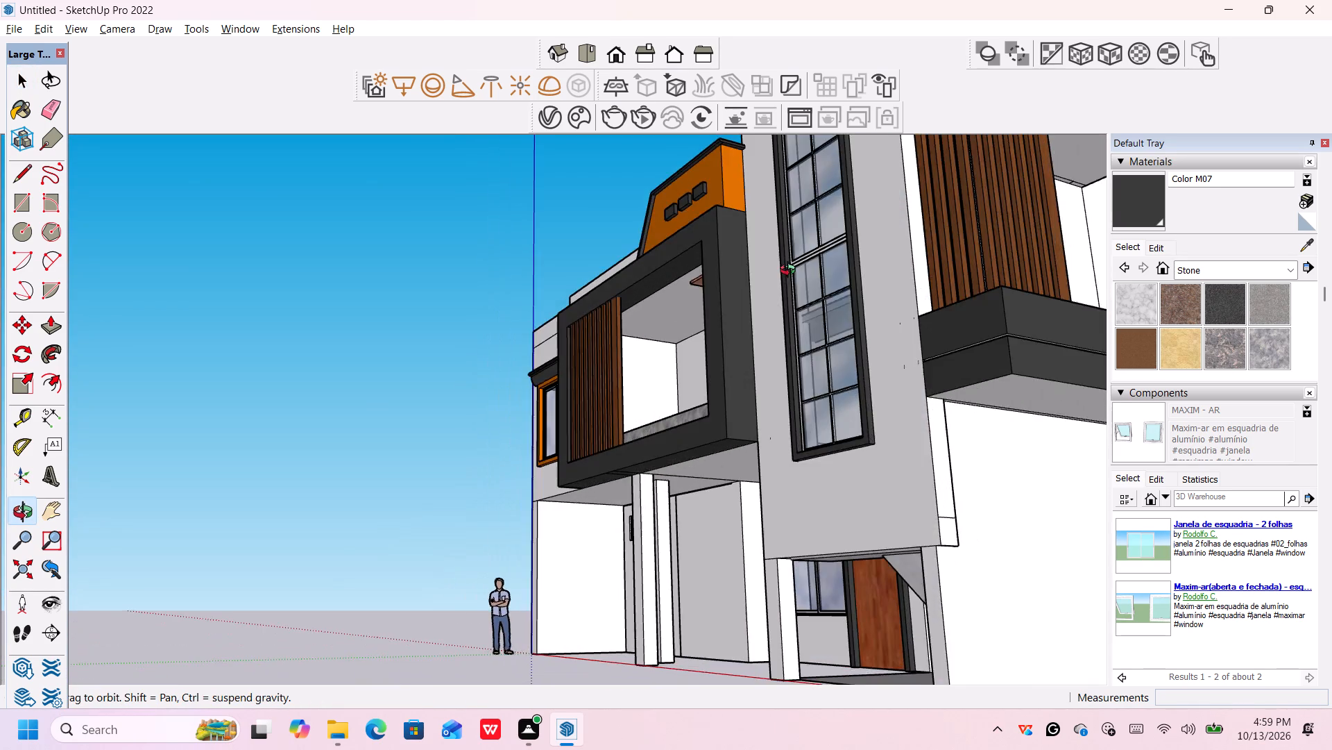
{"action": "middle_click_drag", "start_coordinate": [791, 272], "coordinate": [864, 288]}
{"action": "scroll", "coordinate": [863, 289], "scroll_direction": "down", "scroll_amount": 14}
{"action": "scroll", "coordinate": [976, 158], "scroll_direction": "down", "scroll_amount": 2}
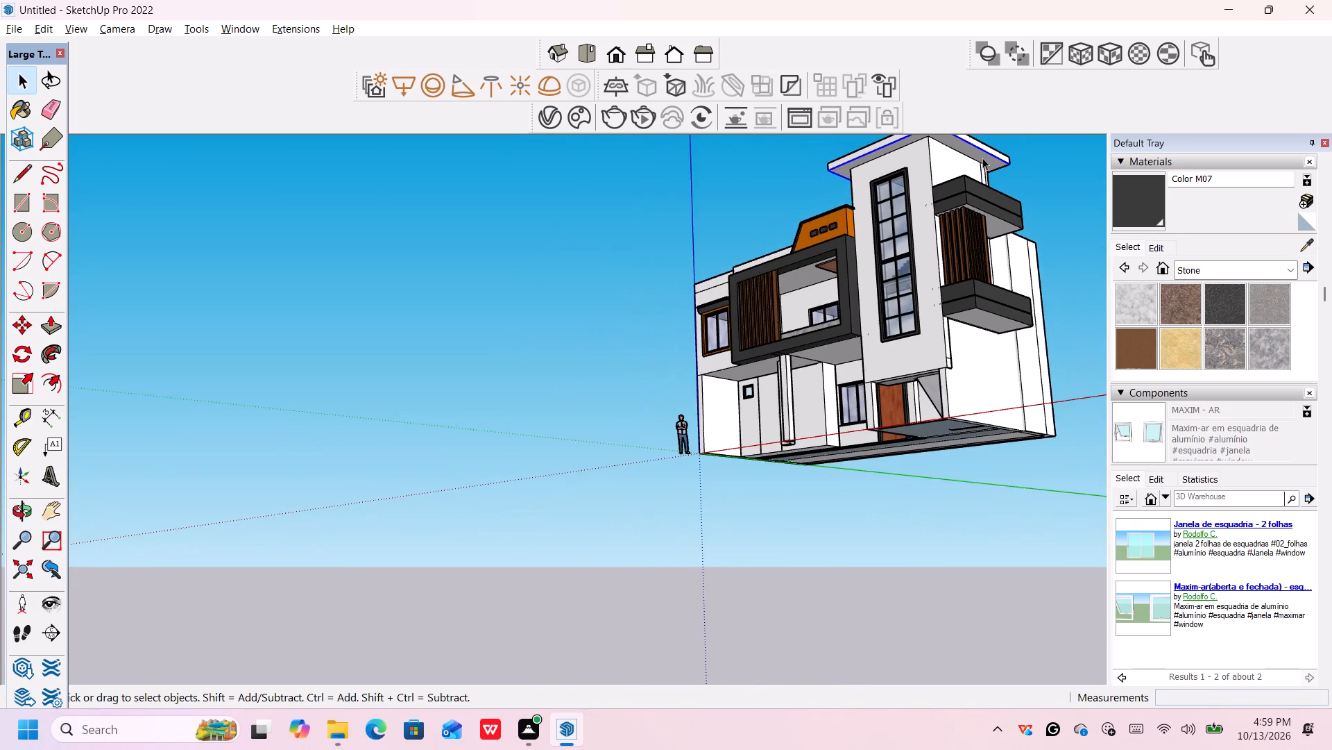
{"action": "scroll", "coordinate": [982, 158], "scroll_direction": "down", "scroll_amount": 2}
{"action": "middle_click_drag", "start_coordinate": [1021, 165], "coordinate": [971, 221]}
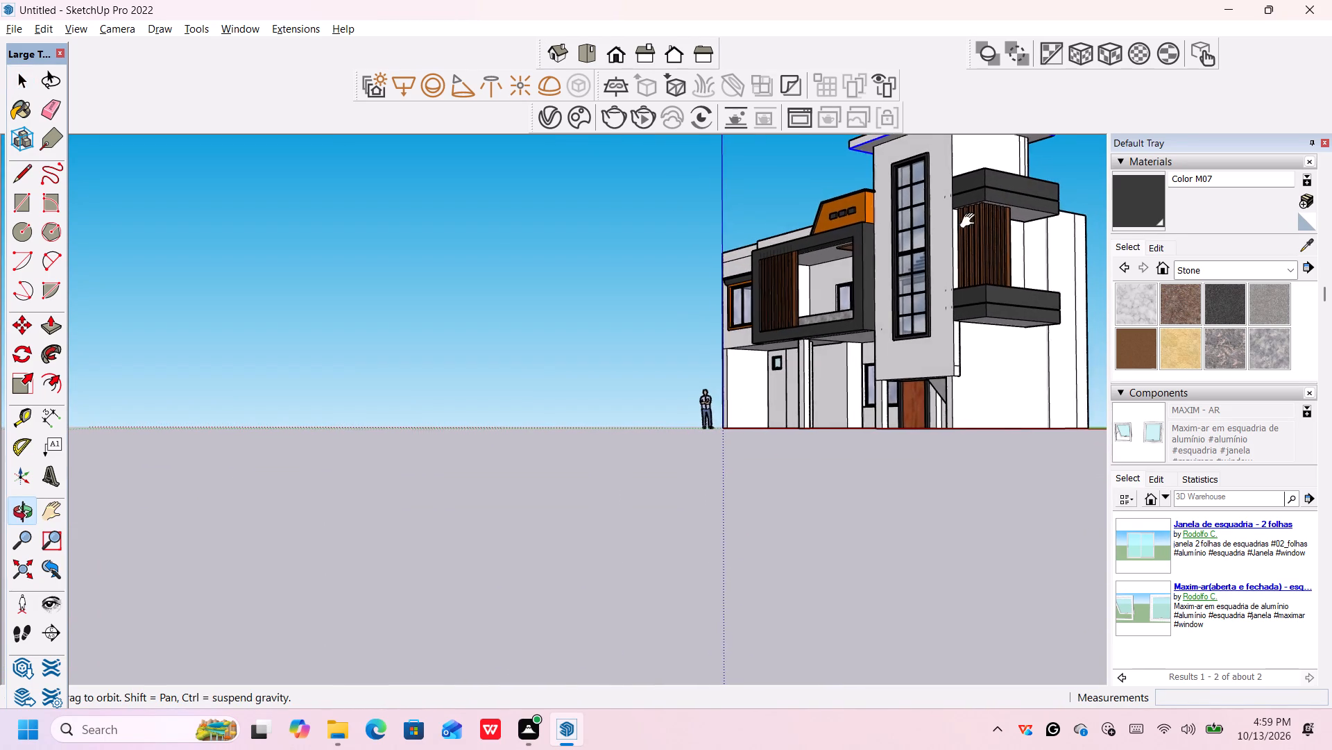
{"action": "middle_click_drag", "start_coordinate": [971, 221], "coordinate": [500, 358]}
{"action": "scroll", "coordinate": [601, 287], "scroll_direction": "up", "scroll_amount": 13}
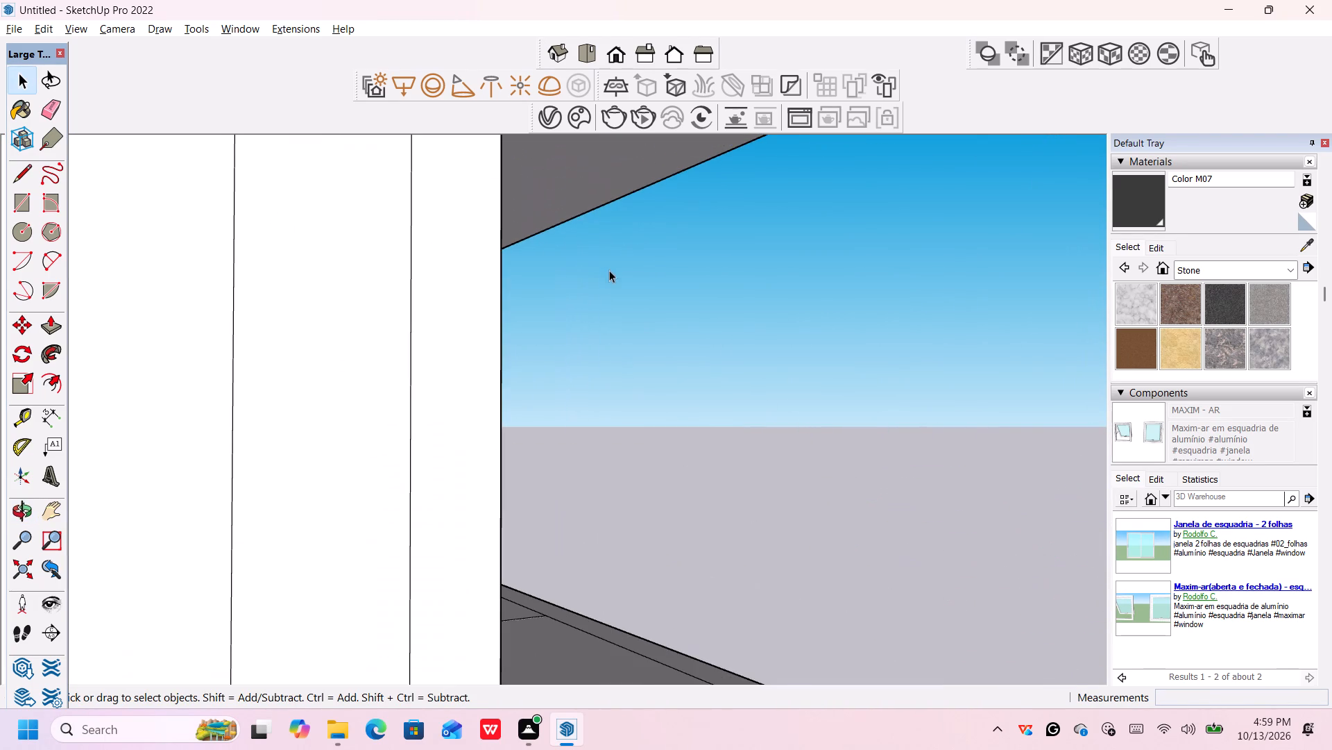
{"action": "middle_click_drag", "start_coordinate": [626, 287], "coordinate": [620, 278]}
{"action": "scroll", "coordinate": [620, 280], "scroll_direction": "down", "scroll_amount": 6}
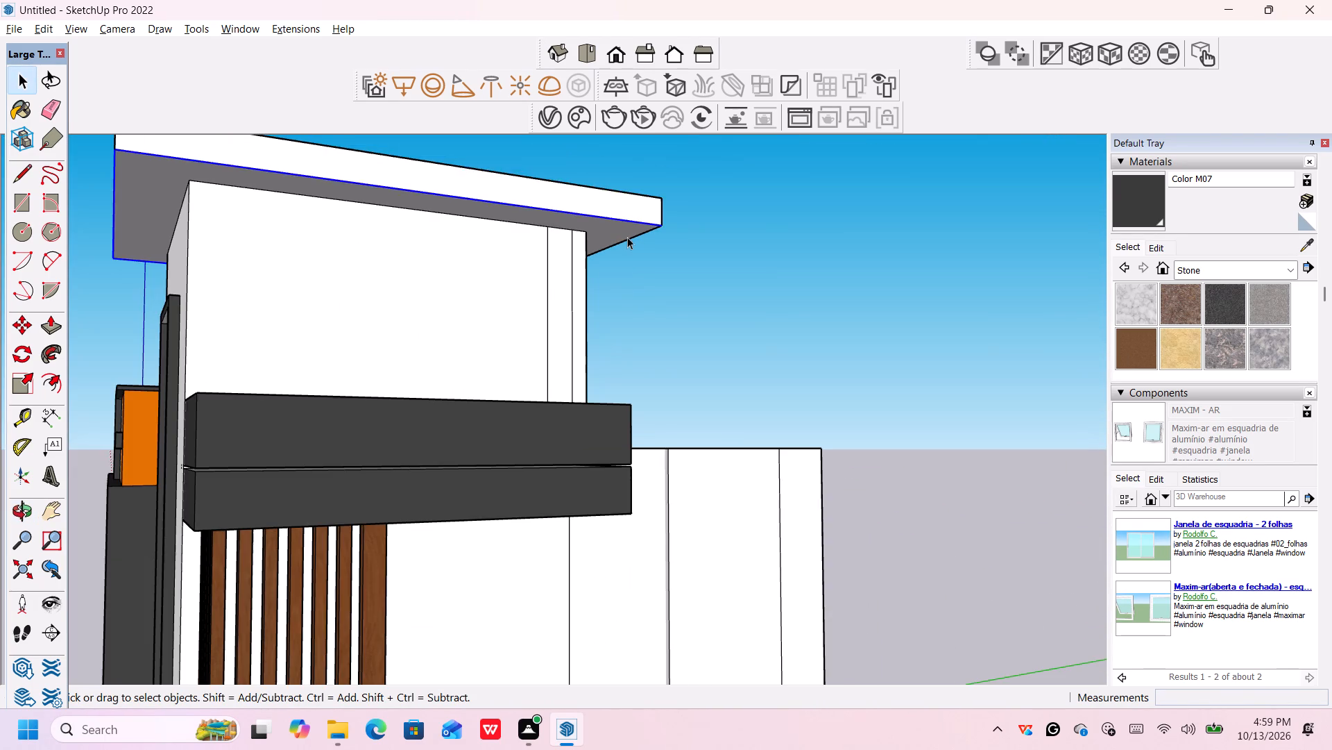
{"action": "scroll", "coordinate": [629, 237], "scroll_direction": "up", "scroll_amount": 1}
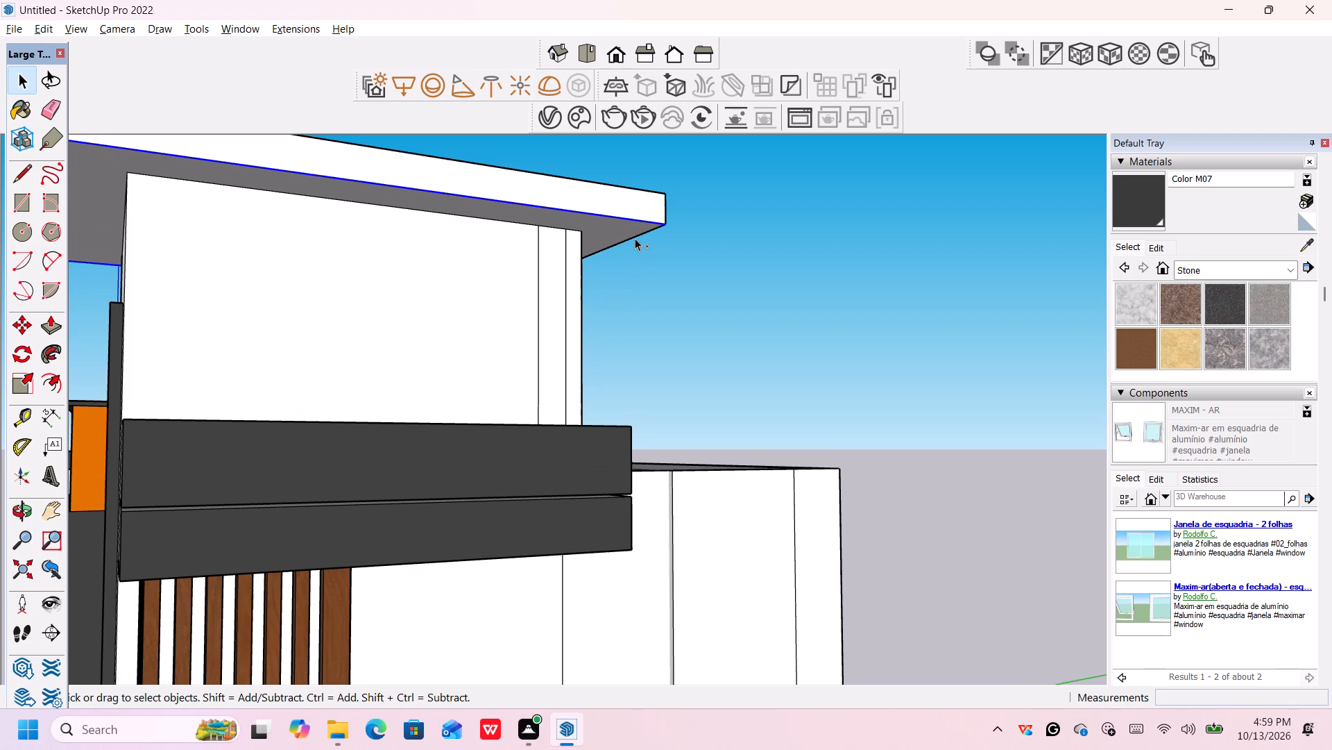
{"action": "scroll", "coordinate": [631, 238], "scroll_direction": "up", "scroll_amount": 4, "text": "ctrl"}
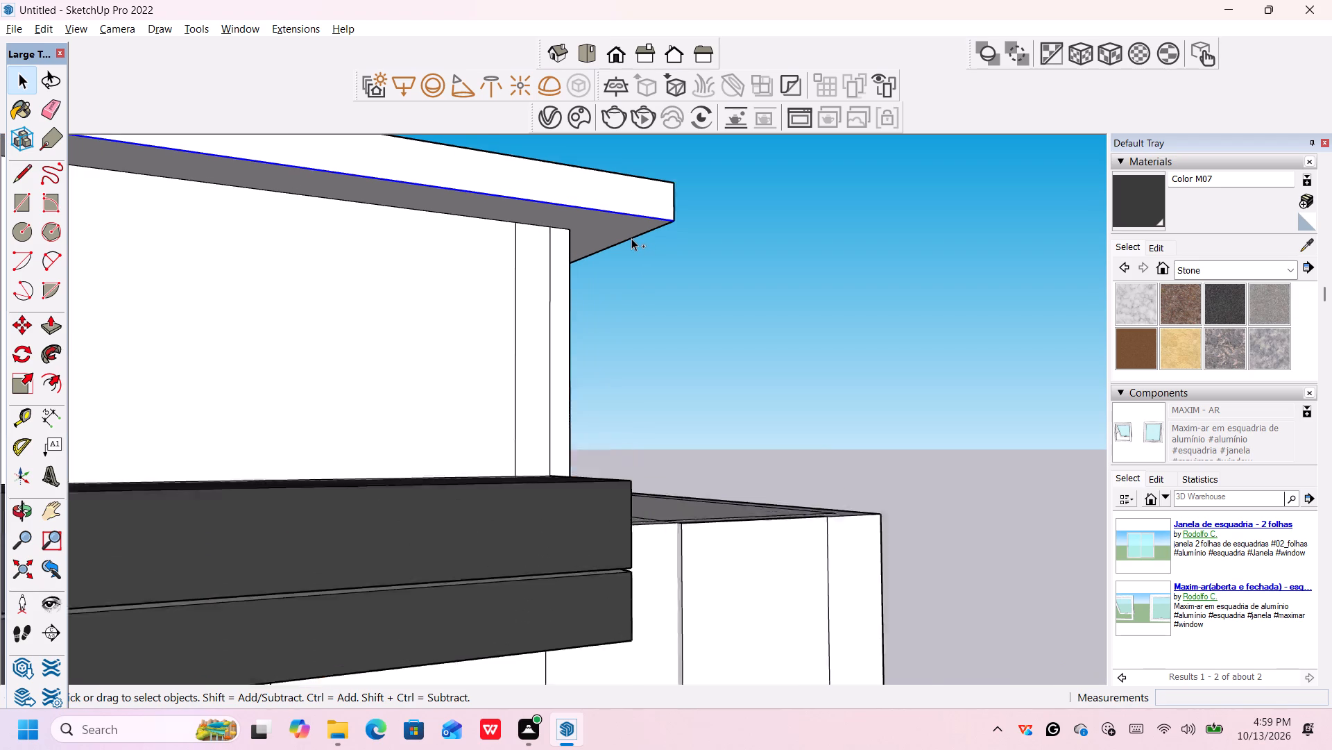
{"action": "scroll", "coordinate": [631, 238], "scroll_direction": "up", "scroll_amount": 3, "text": "ctrl"}
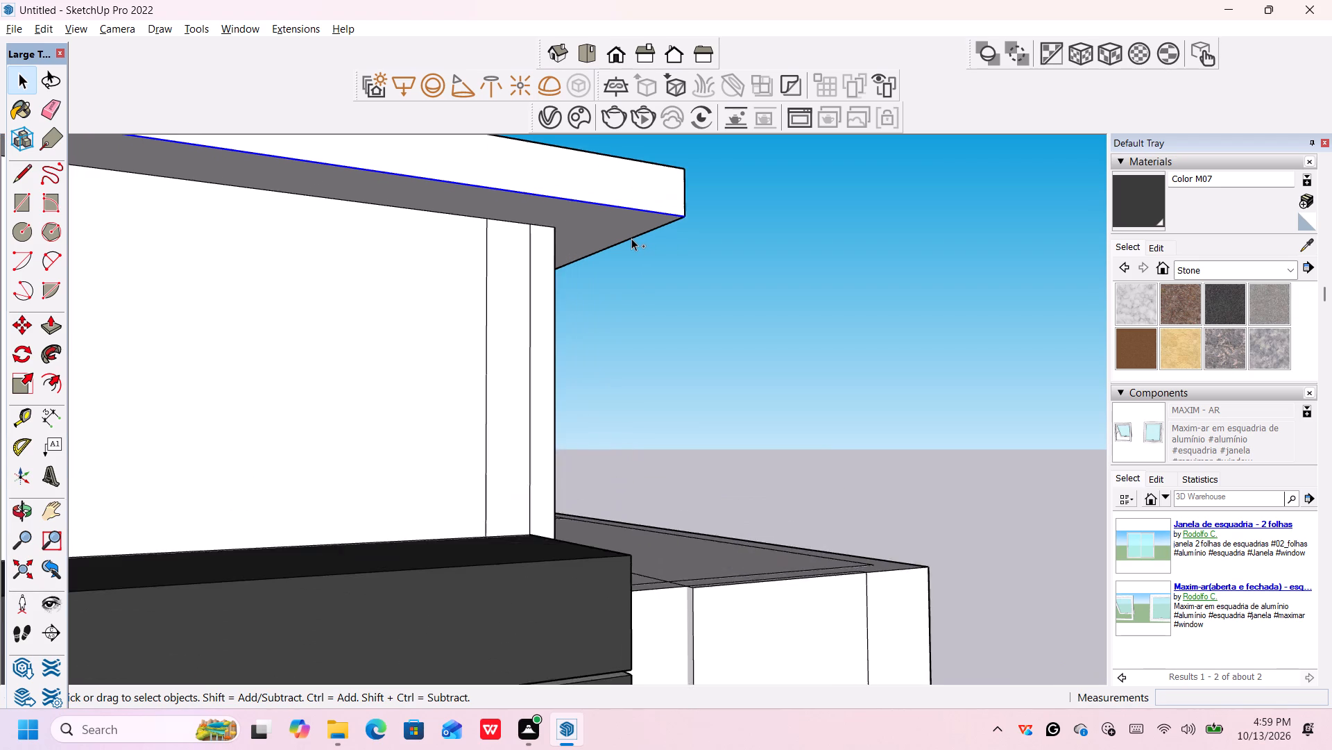
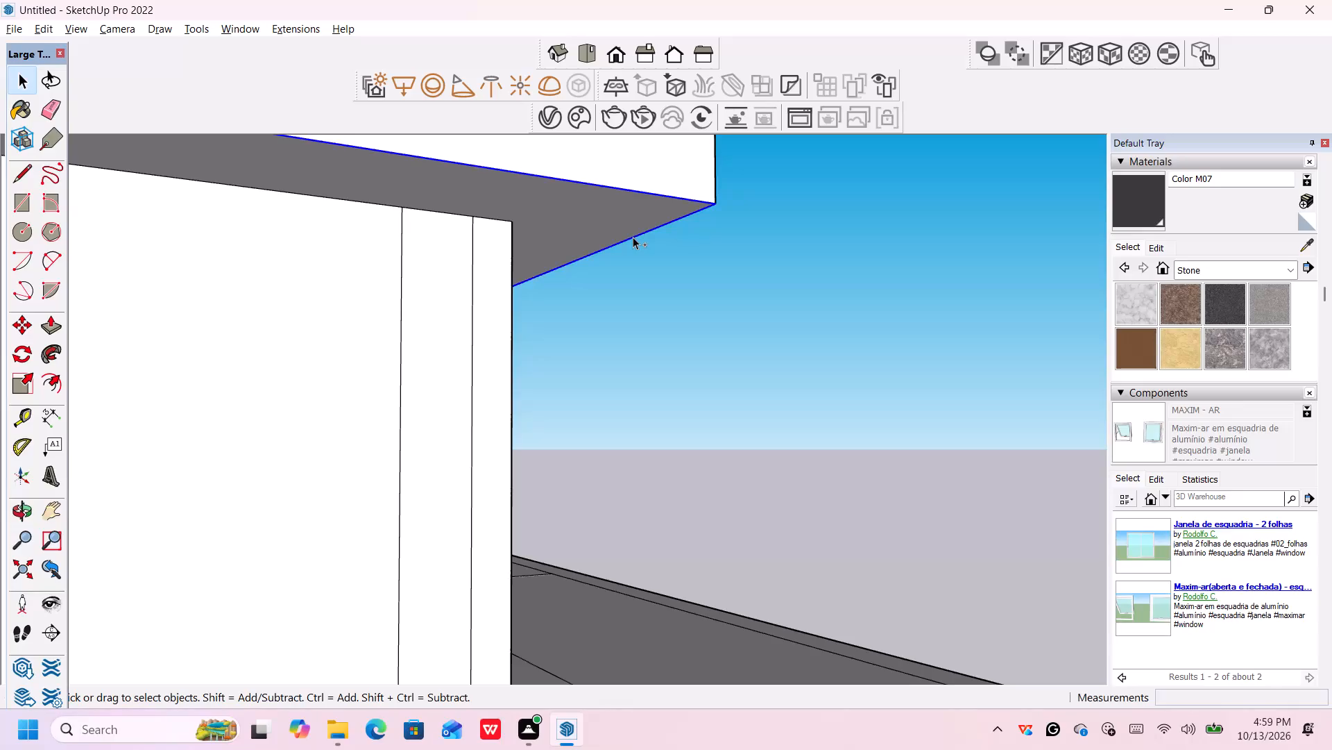
Offset the selected lower outer edges of the tower roof band inward by 4" on its underside.
{"action": "scroll", "coordinate": [633, 237], "scroll_direction": "down", "scroll_amount": 12}
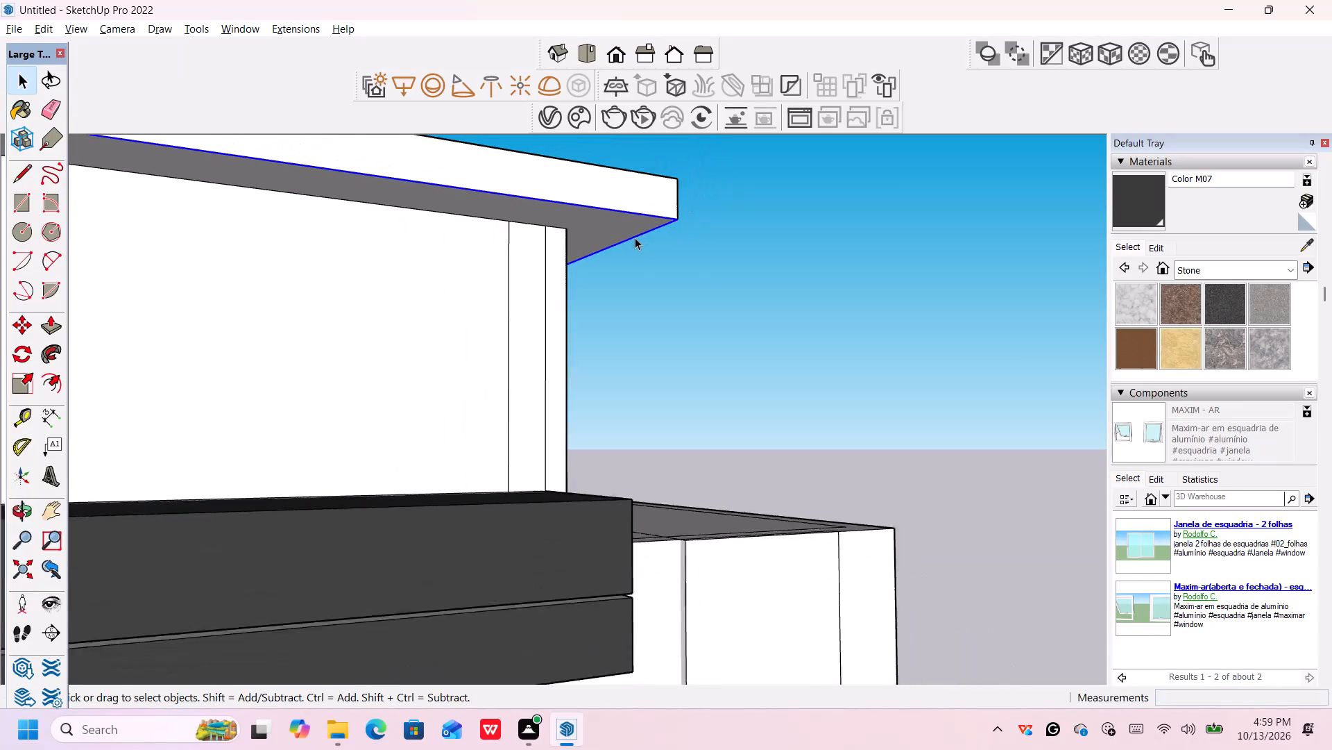
{"action": "scroll", "coordinate": [635, 237], "scroll_direction": "down", "scroll_amount": 18}
{"action": "middle_click_drag", "start_coordinate": [228, 346], "coordinate": [357, 307]}
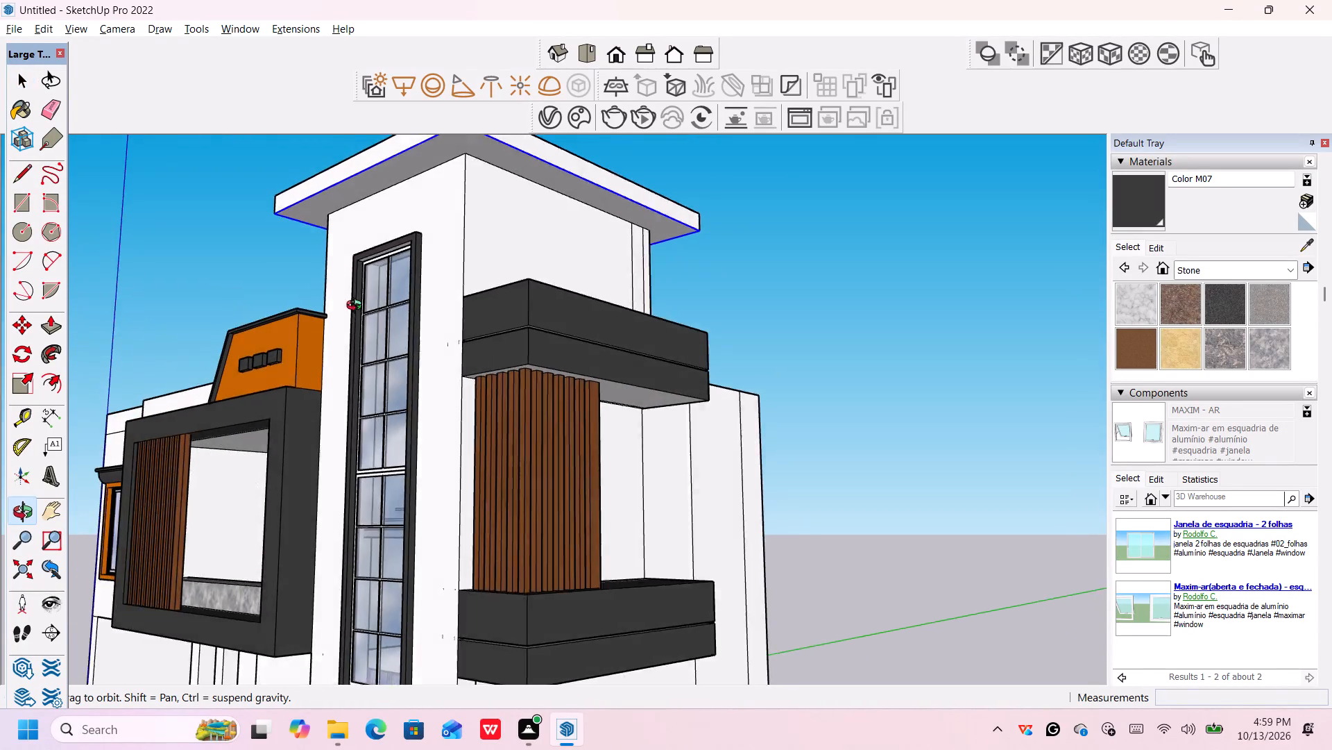
{"action": "middle_click_drag", "start_coordinate": [357, 307], "coordinate": [393, 272]}
{"action": "middle_click_drag", "start_coordinate": [331, 246], "coordinate": [438, 387]}
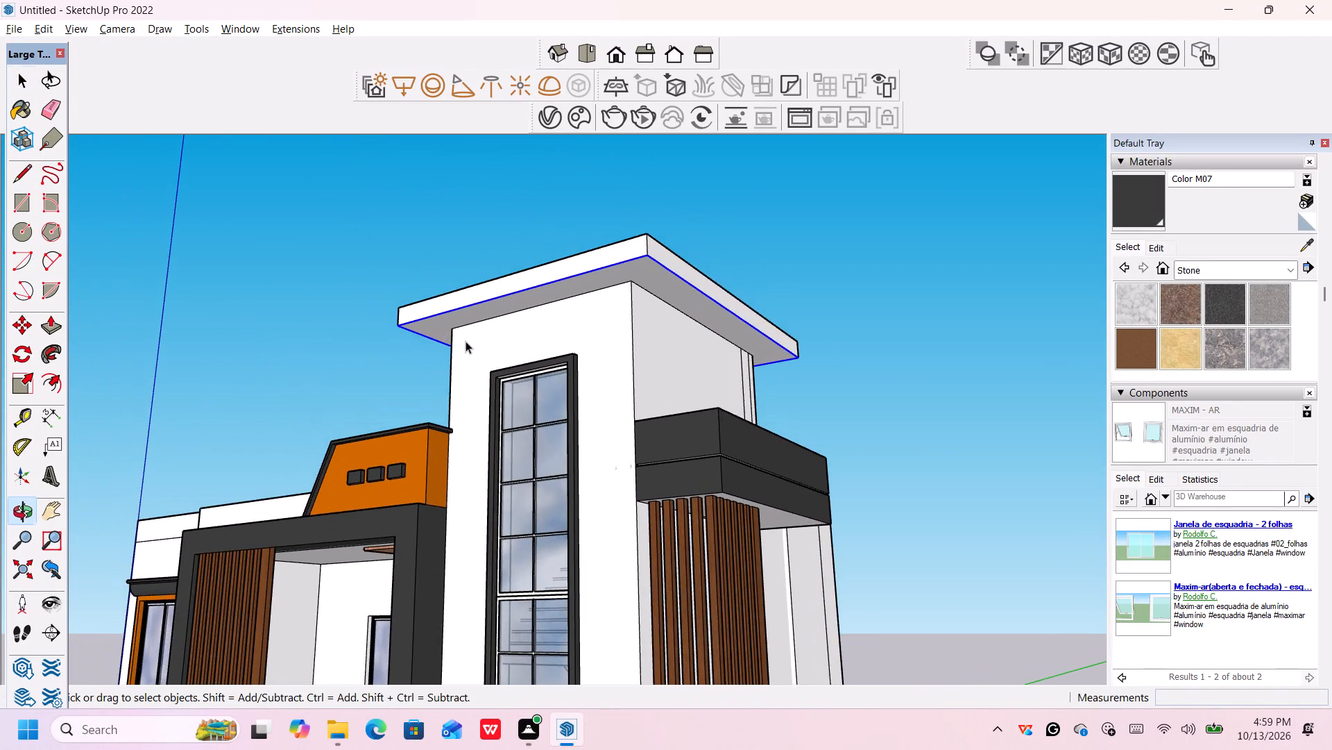
{"action": "scroll", "coordinate": [466, 339], "scroll_direction": "up", "scroll_amount": 6}
{"action": "type", "text": "OF"}
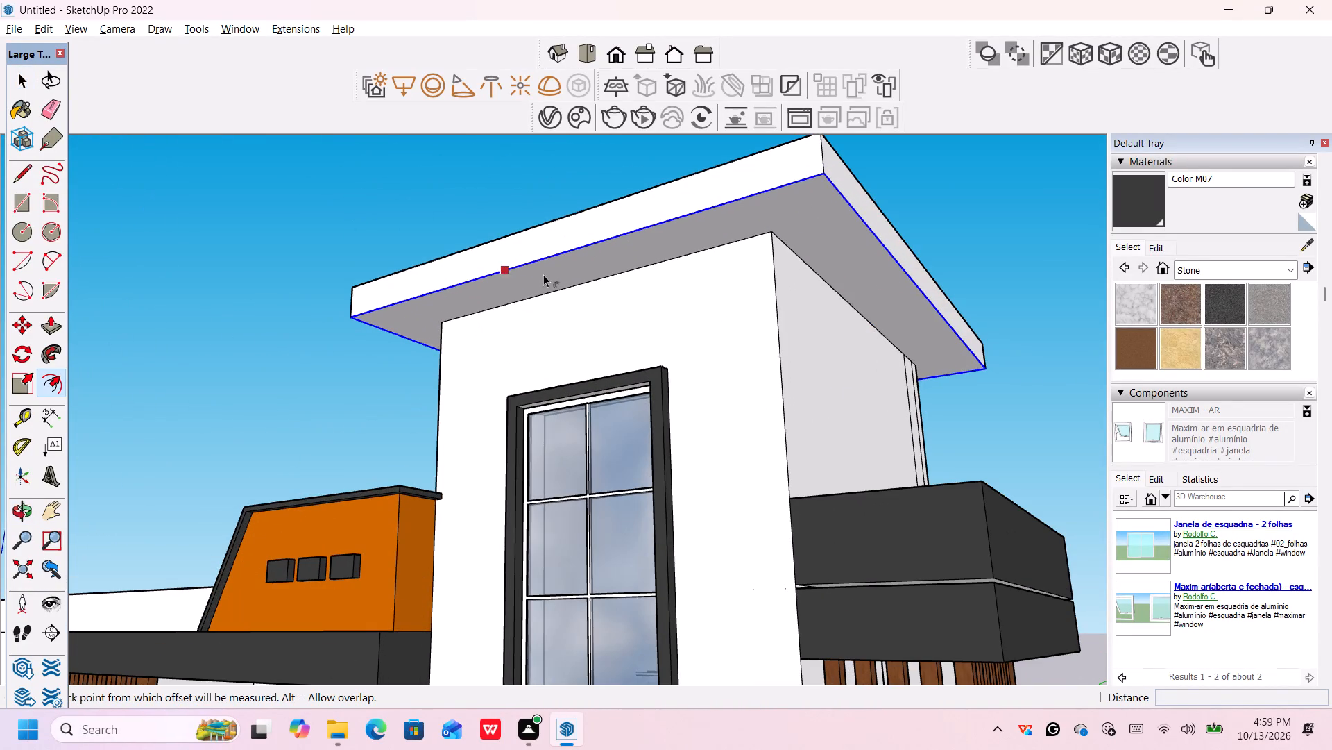
{"action": "scroll", "coordinate": [550, 266], "scroll_direction": "up", "scroll_amount": 3}
{"action": "left_click", "coordinate": [554, 254]}
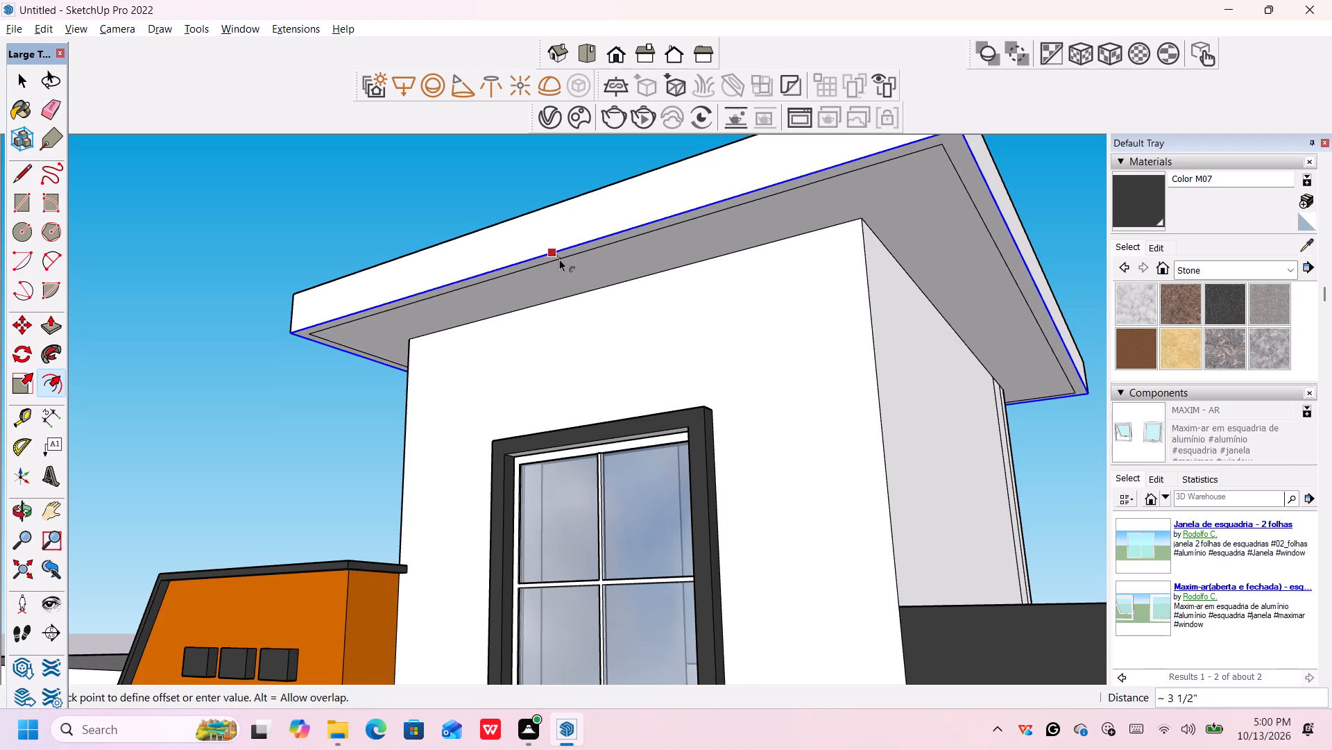
{"action": "scroll", "coordinate": [559, 259], "scroll_direction": "up", "scroll_amount": 1}
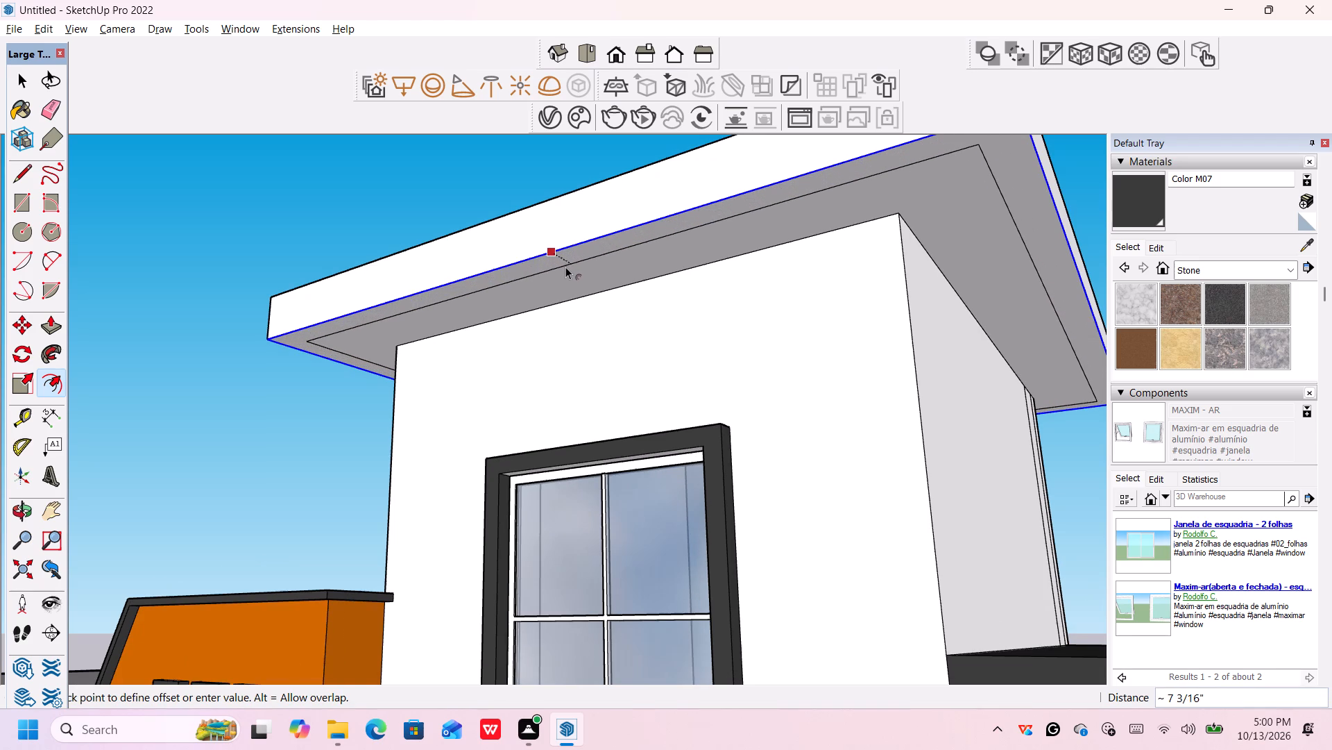
{"action": "scroll", "coordinate": [559, 262], "scroll_direction": "up", "scroll_amount": 6}
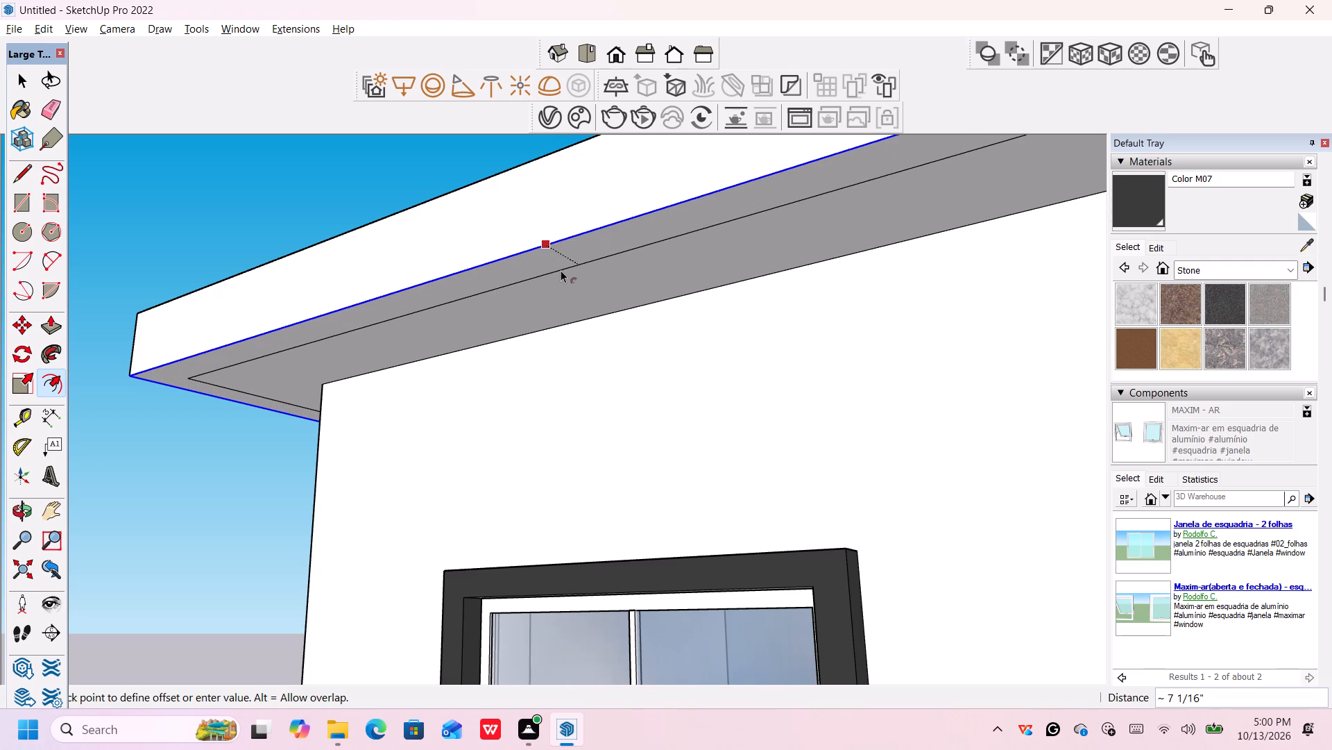
{"action": "type", "text": "4\""}
{"action": "key", "text": "Return"}
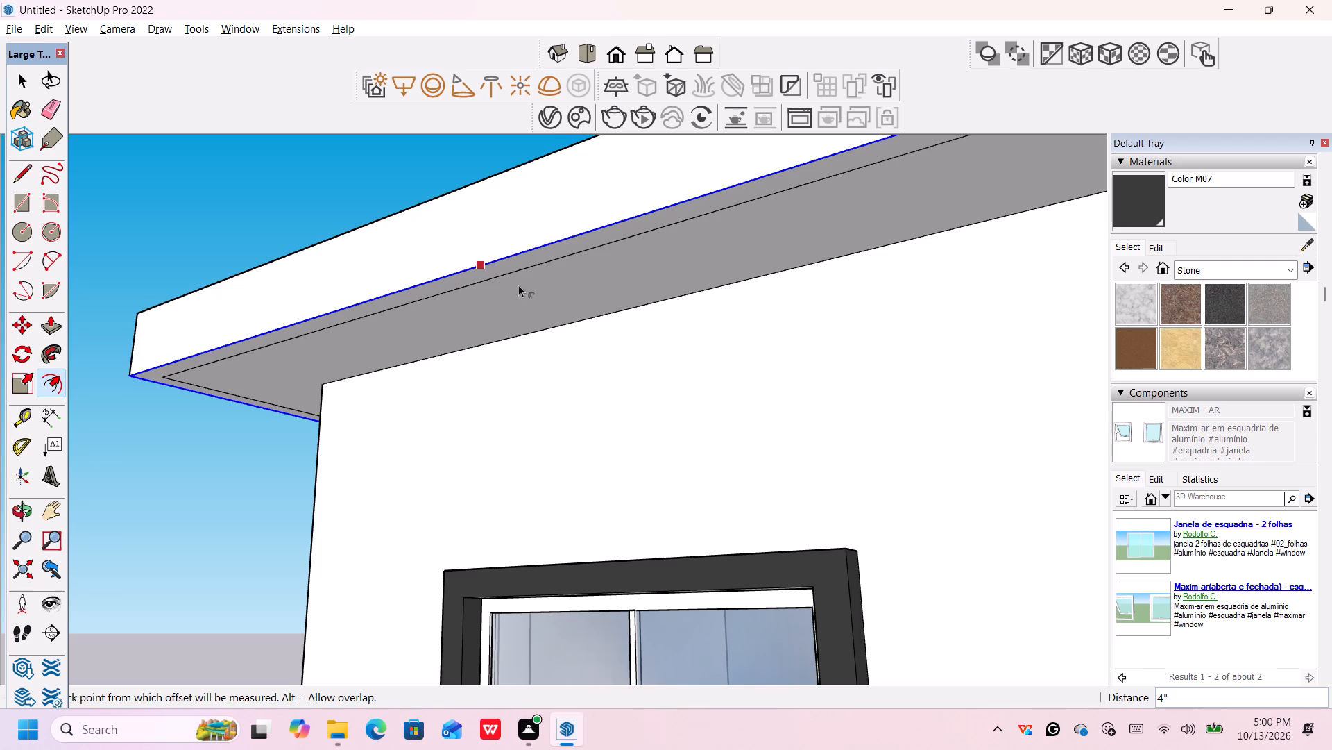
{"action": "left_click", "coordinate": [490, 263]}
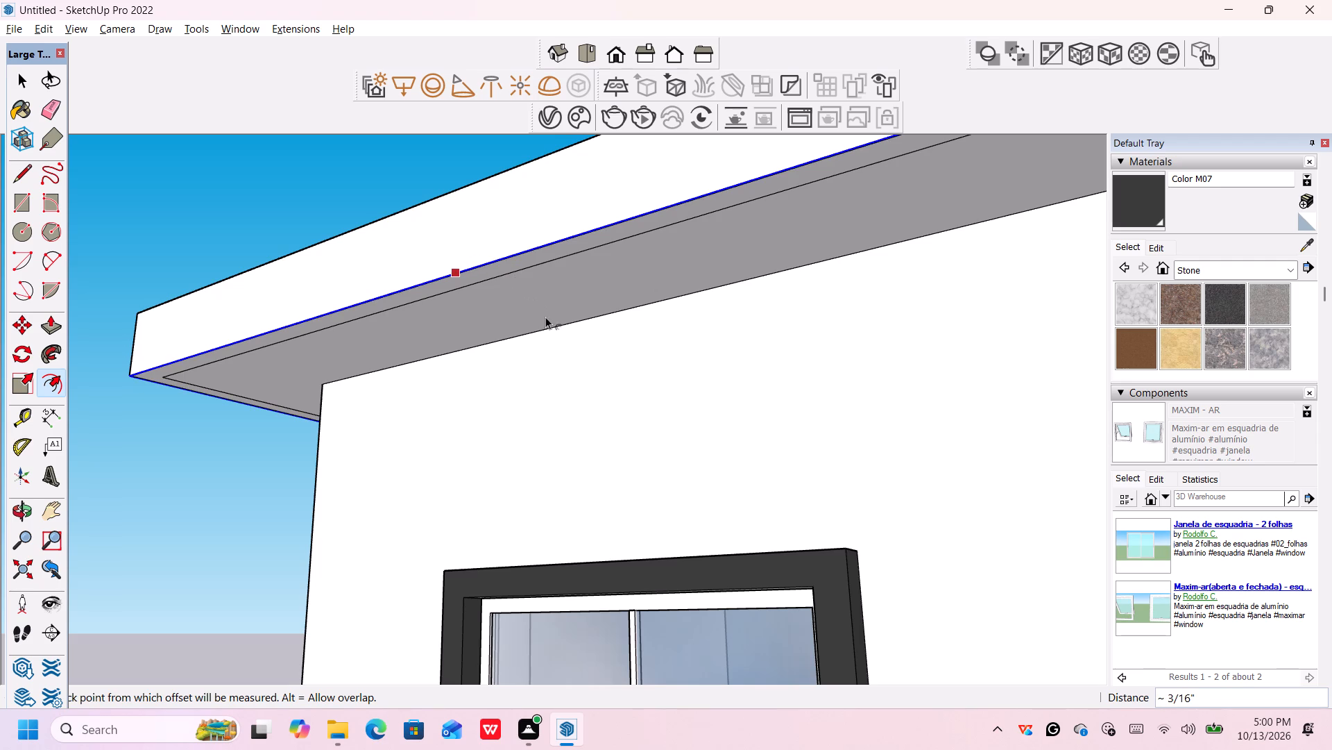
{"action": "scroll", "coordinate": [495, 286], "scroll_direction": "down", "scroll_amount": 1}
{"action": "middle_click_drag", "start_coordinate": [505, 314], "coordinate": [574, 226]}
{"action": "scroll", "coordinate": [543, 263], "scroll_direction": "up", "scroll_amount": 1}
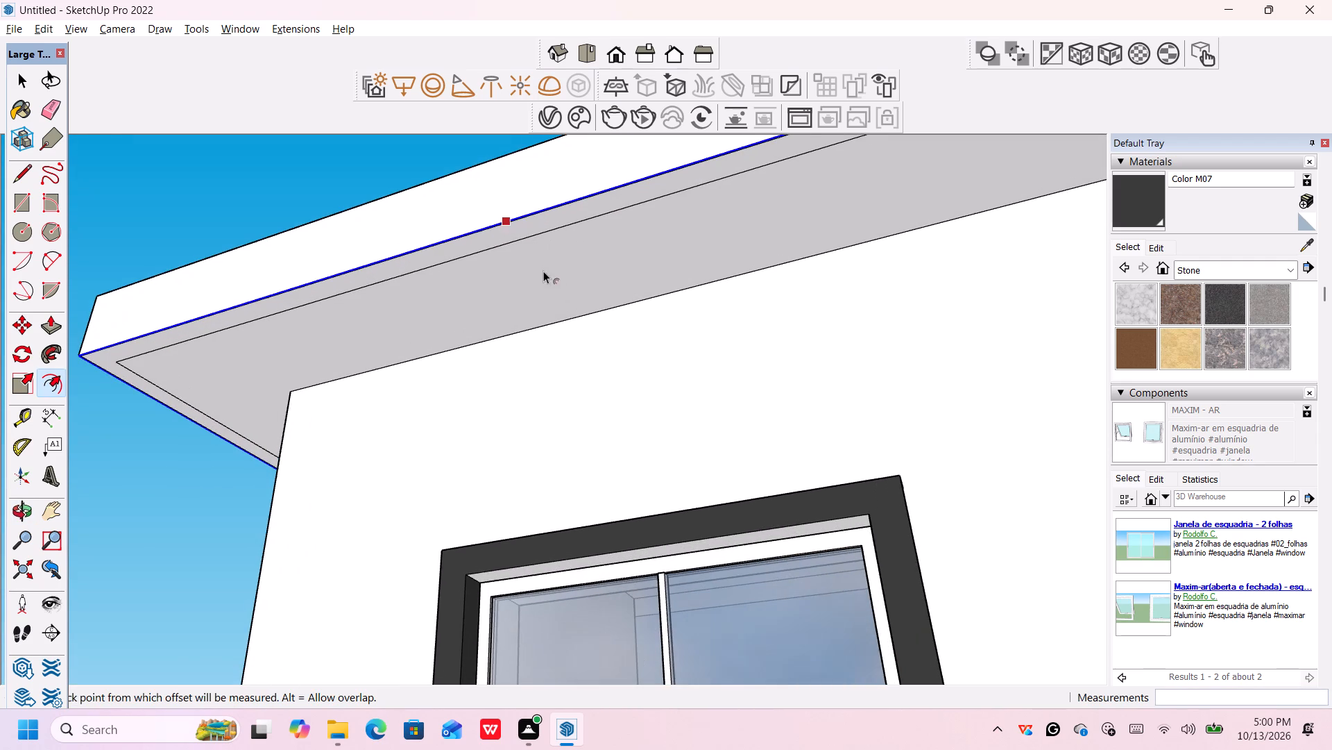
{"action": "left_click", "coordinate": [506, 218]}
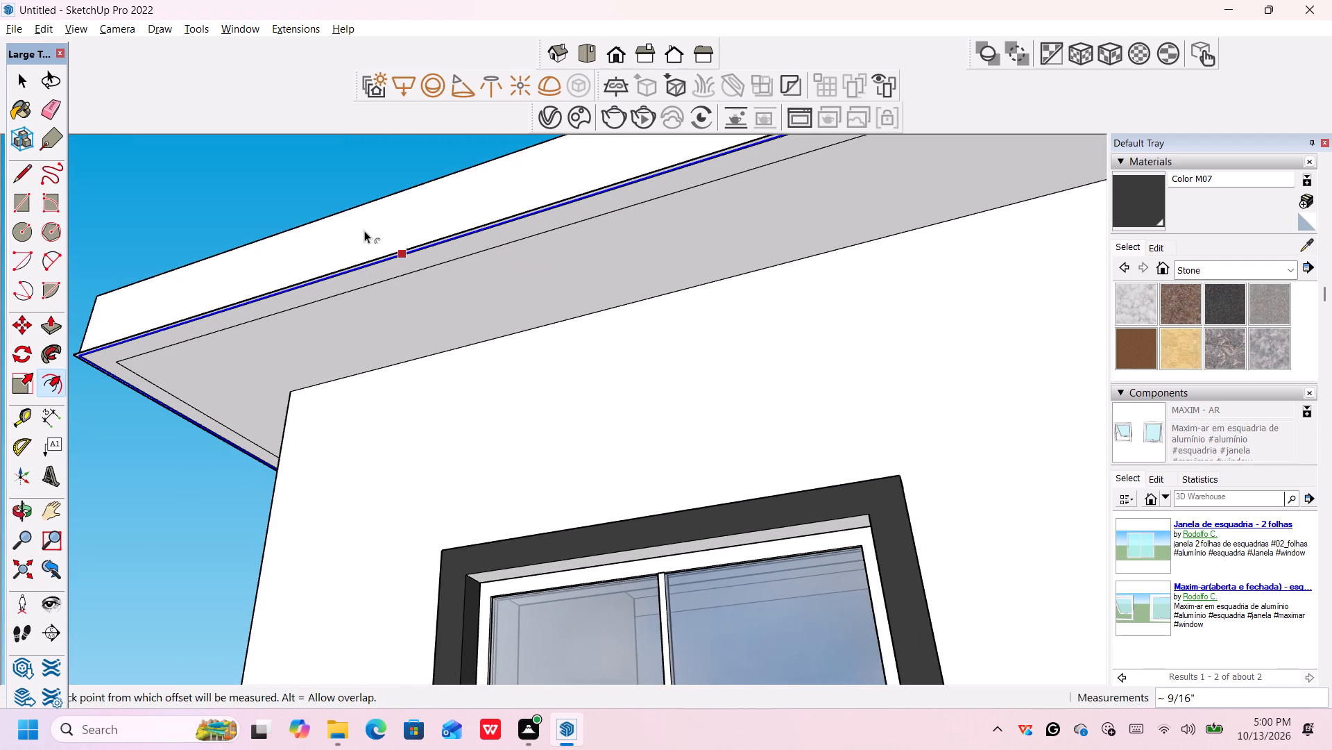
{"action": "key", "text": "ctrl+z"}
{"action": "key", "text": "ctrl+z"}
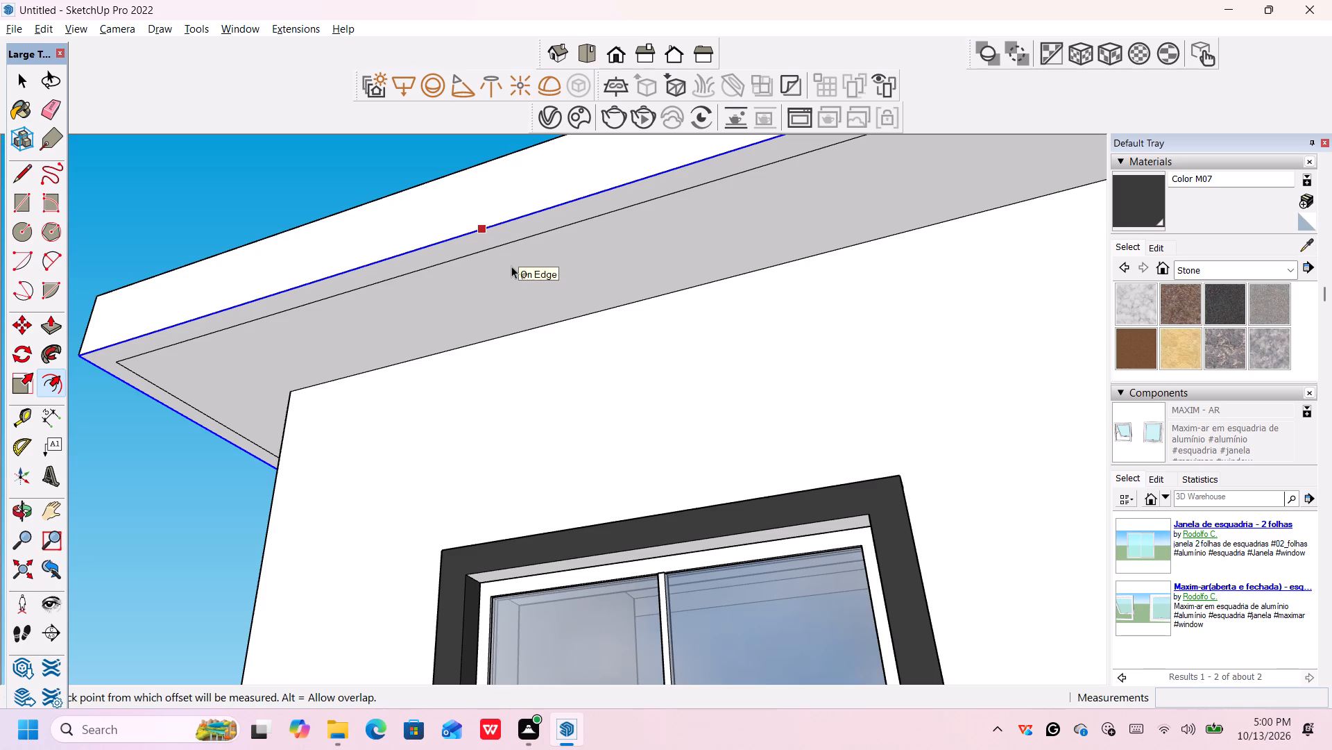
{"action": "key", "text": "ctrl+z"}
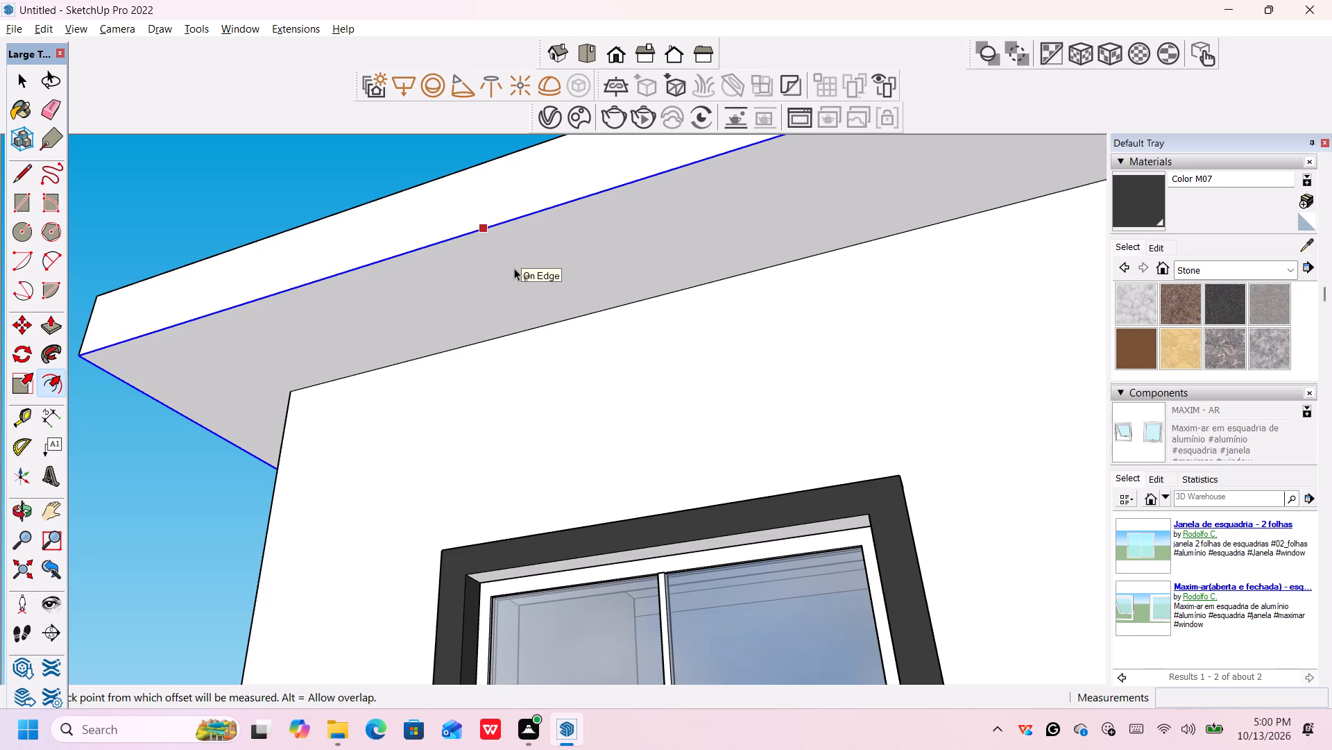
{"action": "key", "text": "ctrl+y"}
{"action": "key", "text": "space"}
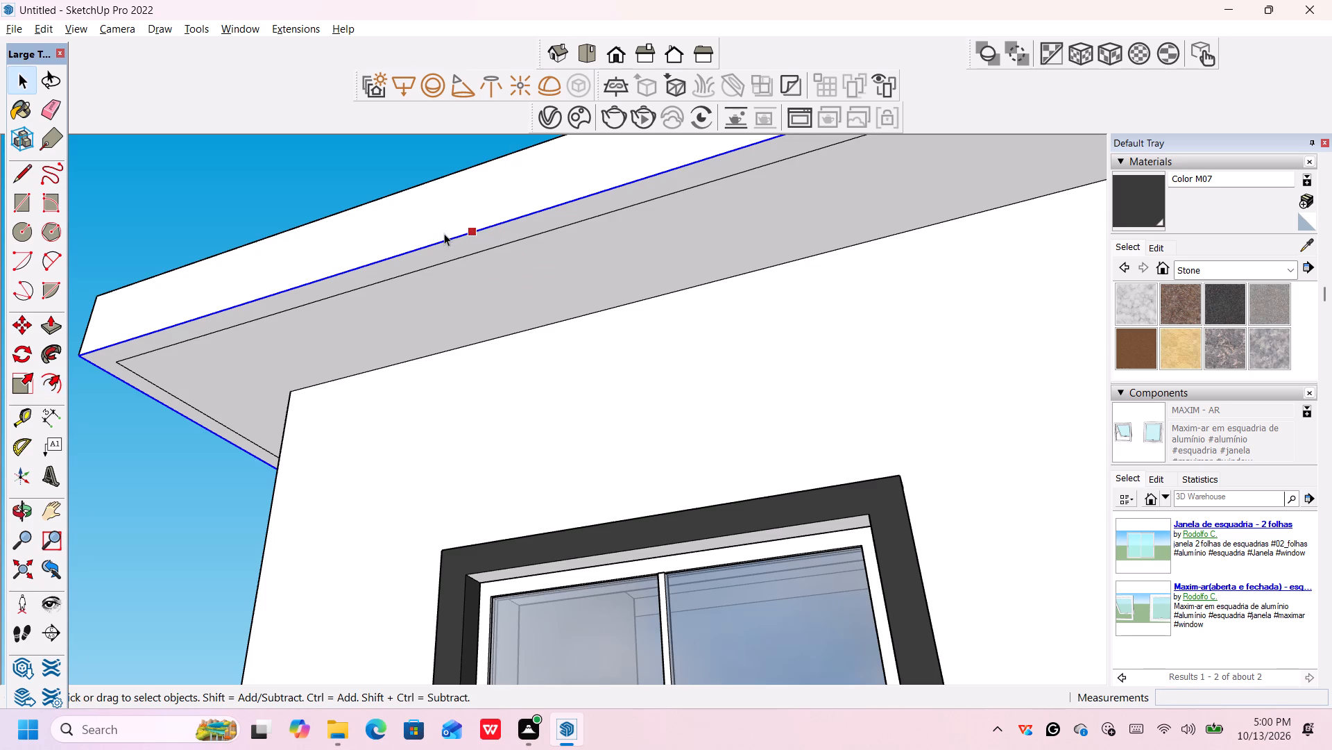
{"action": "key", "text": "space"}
Offset the same lower outer edges of the tower roof band inward by 1.5' to draw a second line on the underside.
{"action": "key", "text": "o"}
{"action": "key", "text": "f"}
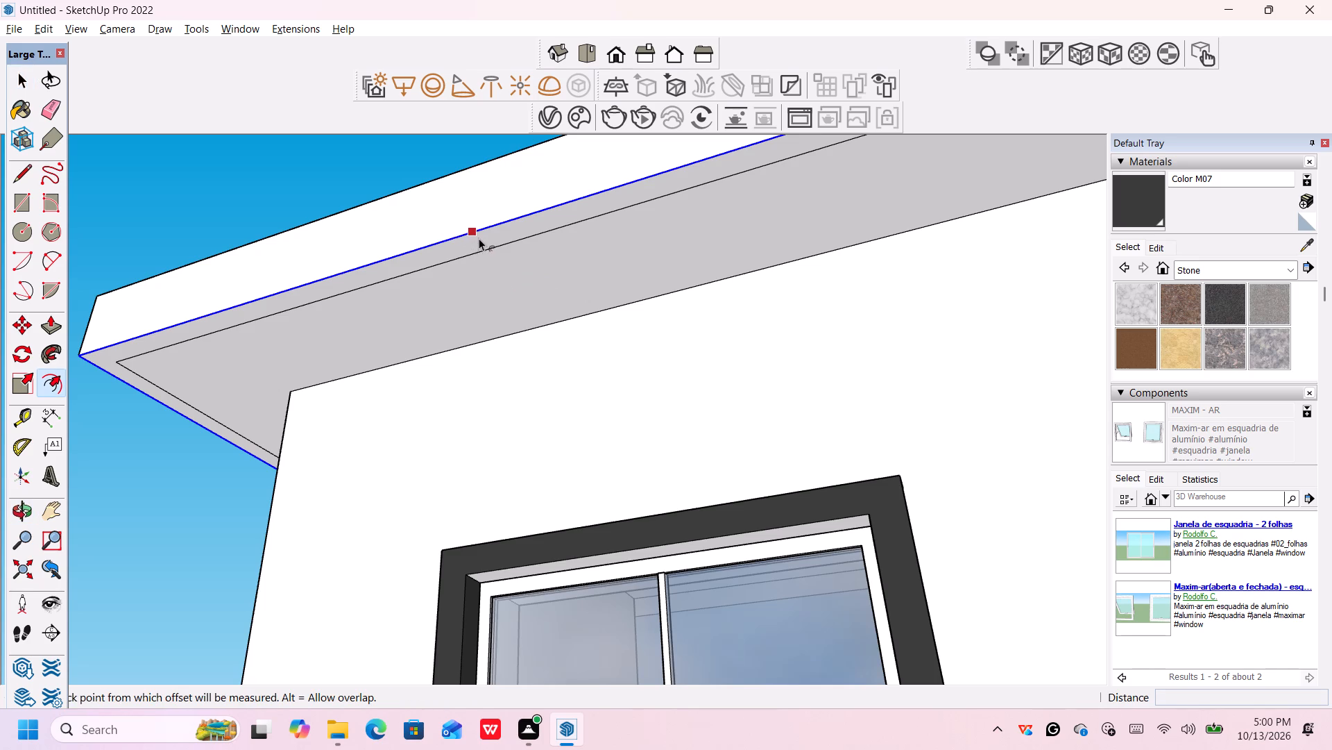
{"action": "left_click", "coordinate": [476, 236]}
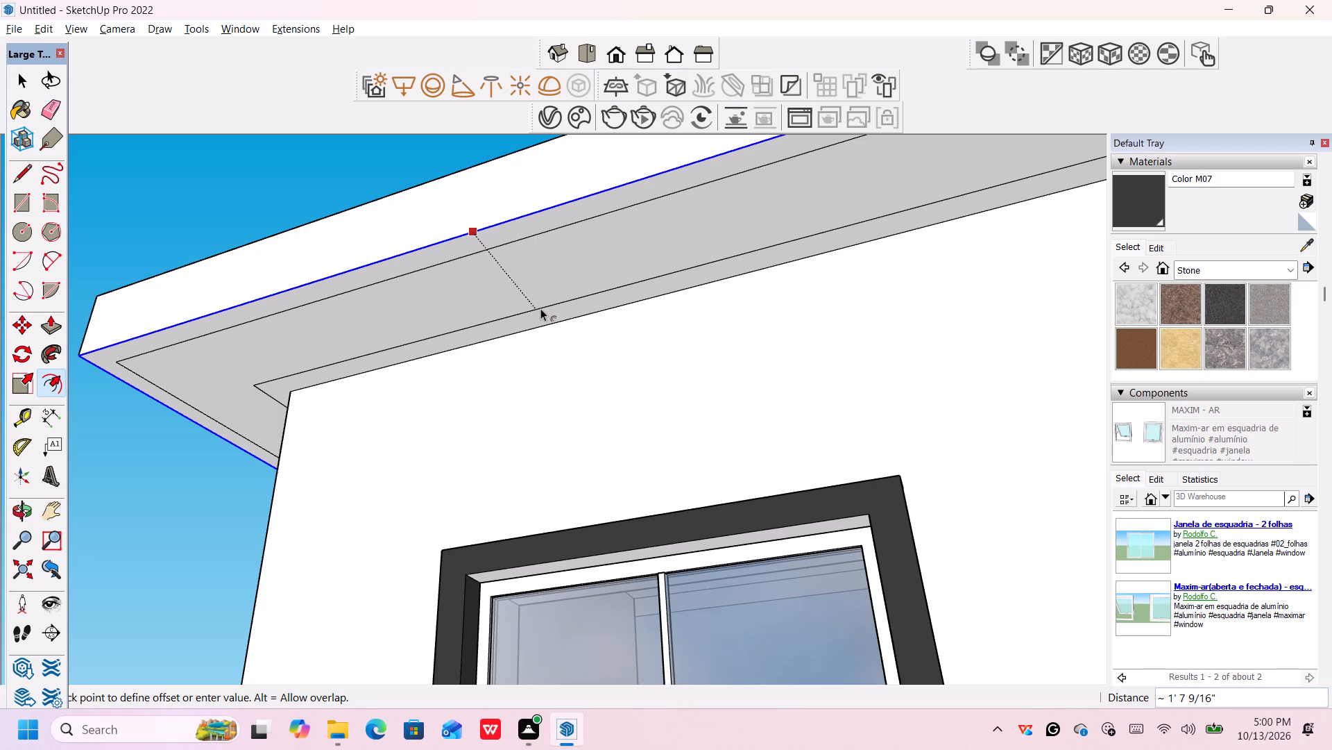
{"action": "type", "text": "1."}
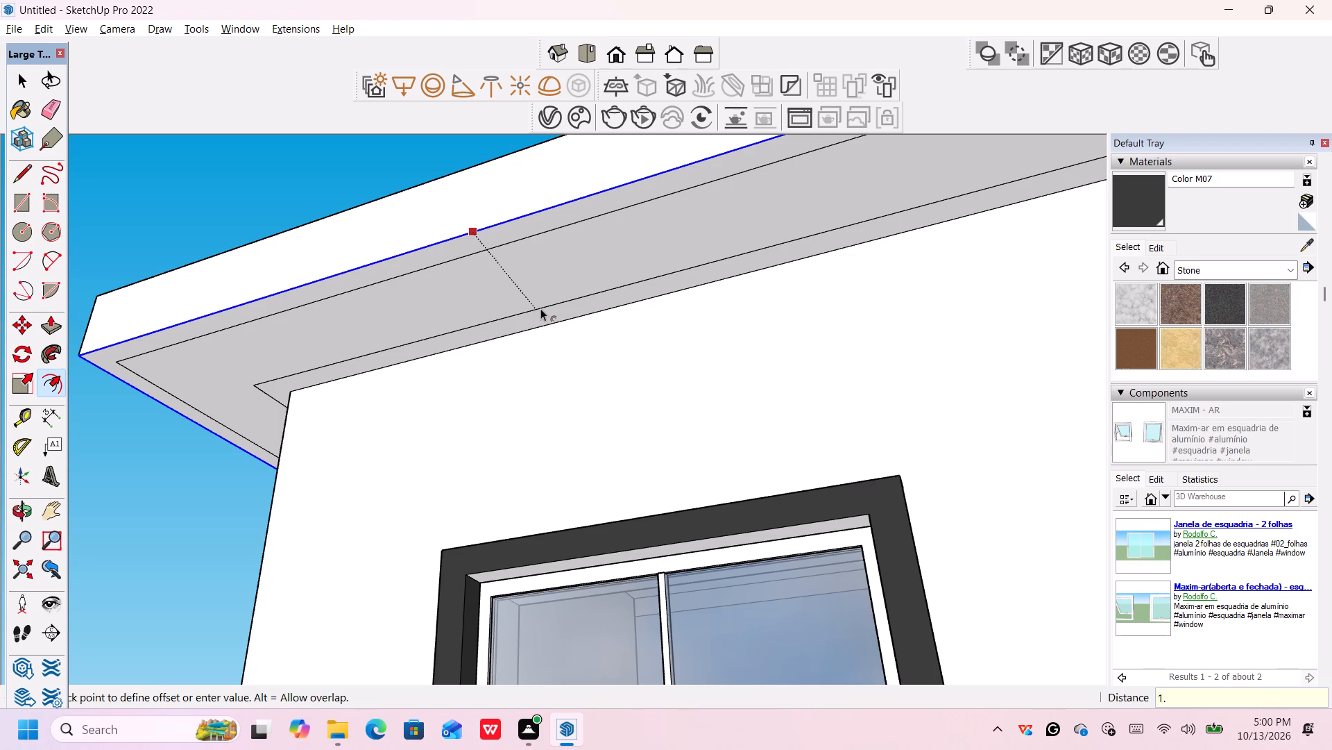
{"action": "type", "text": "5'"}
{"action": "key", "text": "Return"}
{"action": "scroll", "coordinate": [544, 308], "scroll_direction": "down", "scroll_amount": 3}
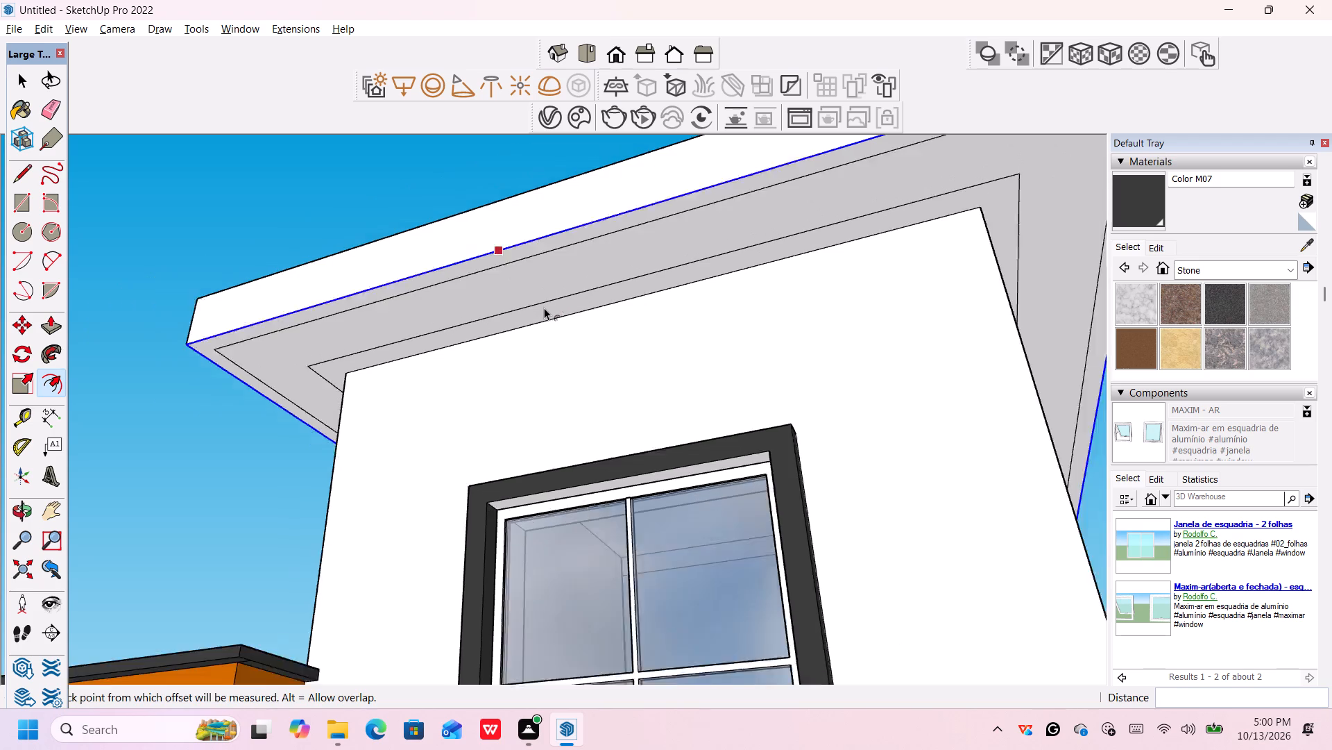
{"action": "scroll", "coordinate": [544, 308], "scroll_direction": "down", "scroll_amount": 2}
{"action": "scroll", "coordinate": [544, 308], "scroll_direction": "up", "scroll_amount": 1}
{"action": "scroll", "coordinate": [532, 311], "scroll_direction": "down", "scroll_amount": 3}
{"action": "scroll", "coordinate": [663, 306], "scroll_direction": "down", "scroll_amount": 2}
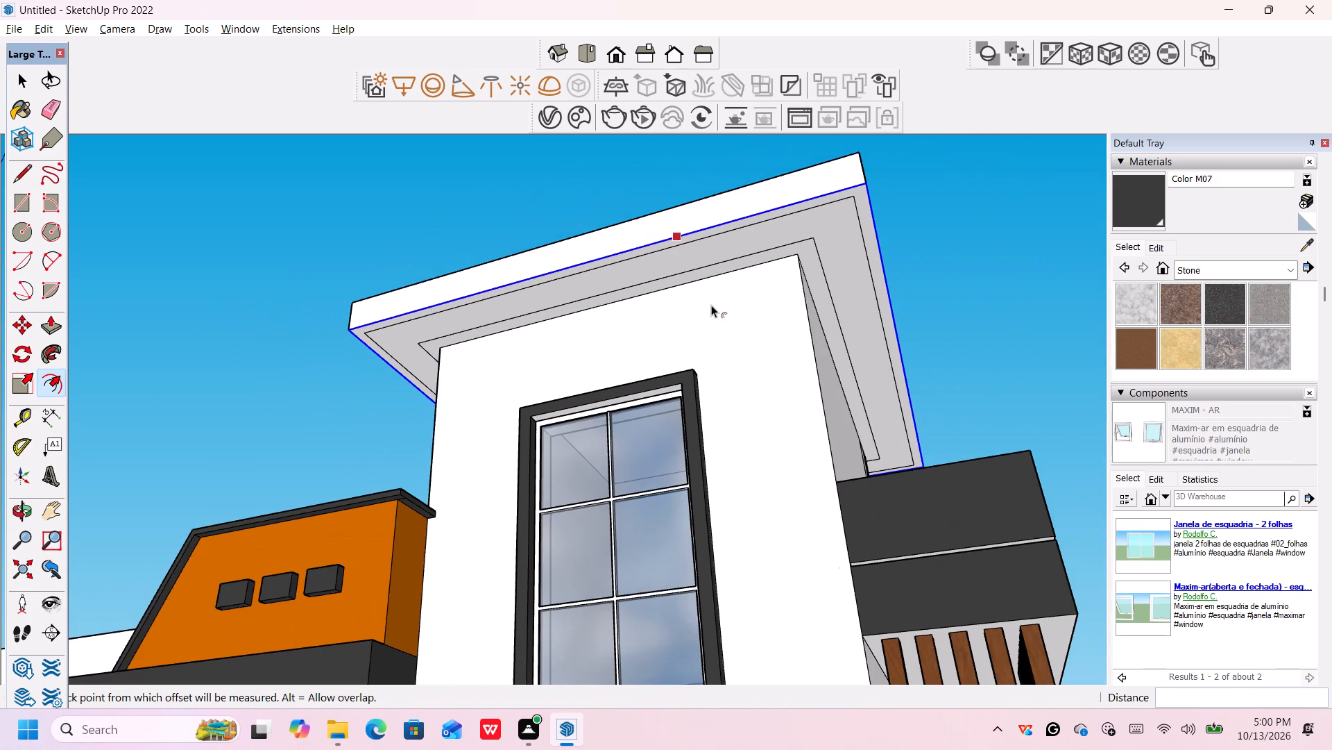
{"action": "key", "text": "Escape"}
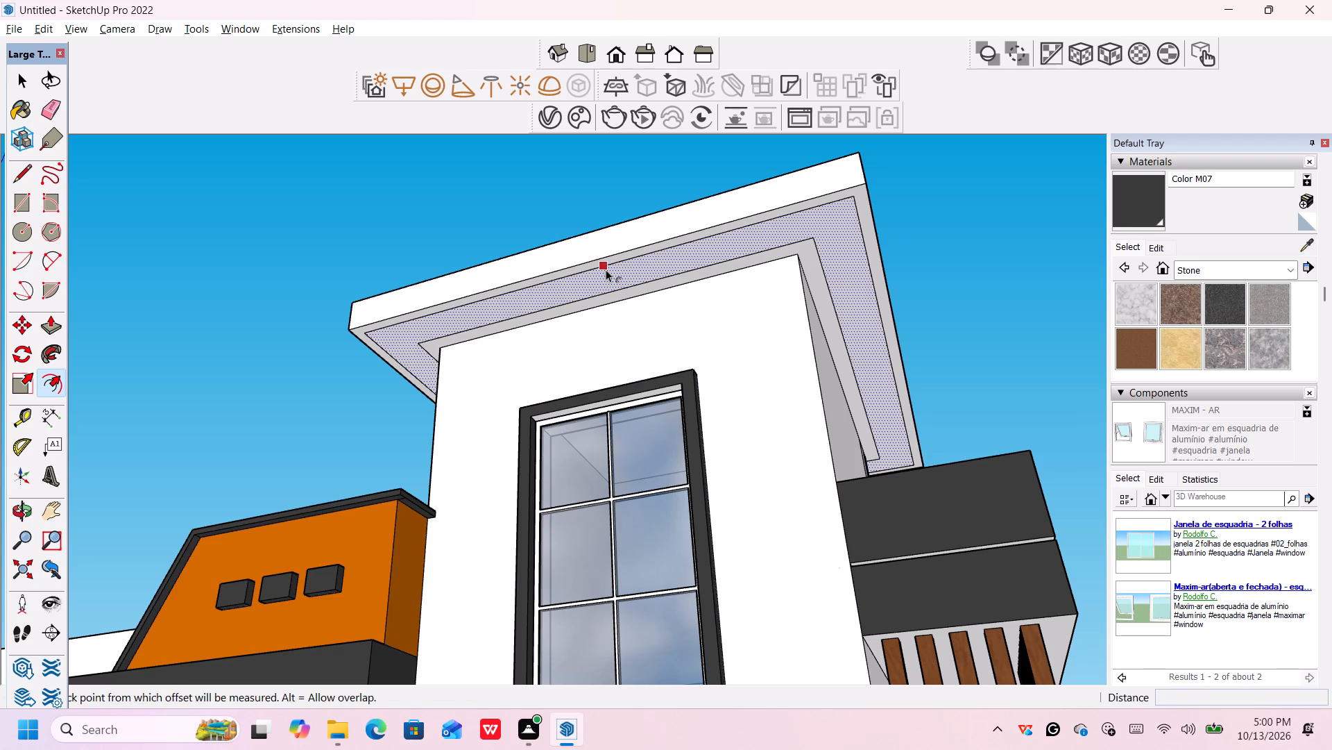
{"action": "key", "text": "space"}
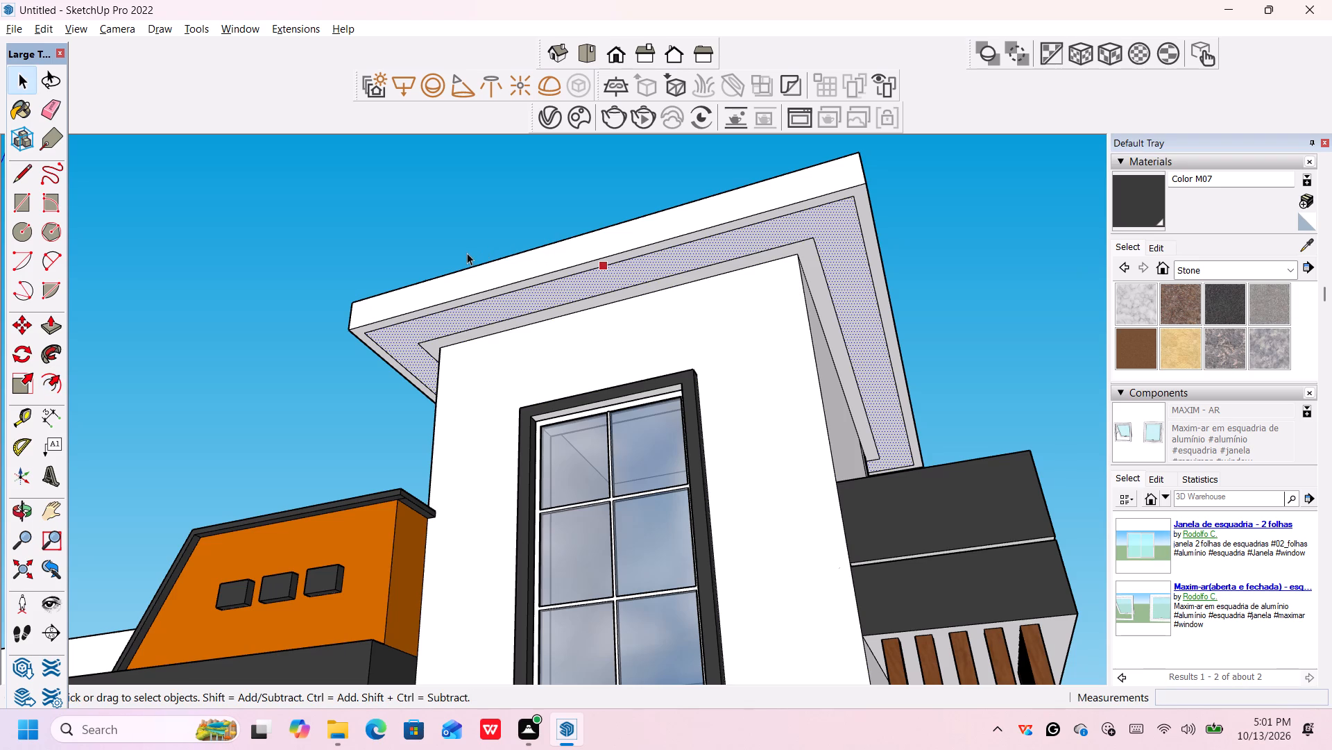
{"action": "key", "text": "Escape"}
Push/Pull the underside face between the two offset lines of the tower roof band downward by 4".
{"action": "middle_click_drag", "start_coordinate": [480, 242], "coordinate": [488, 248]}
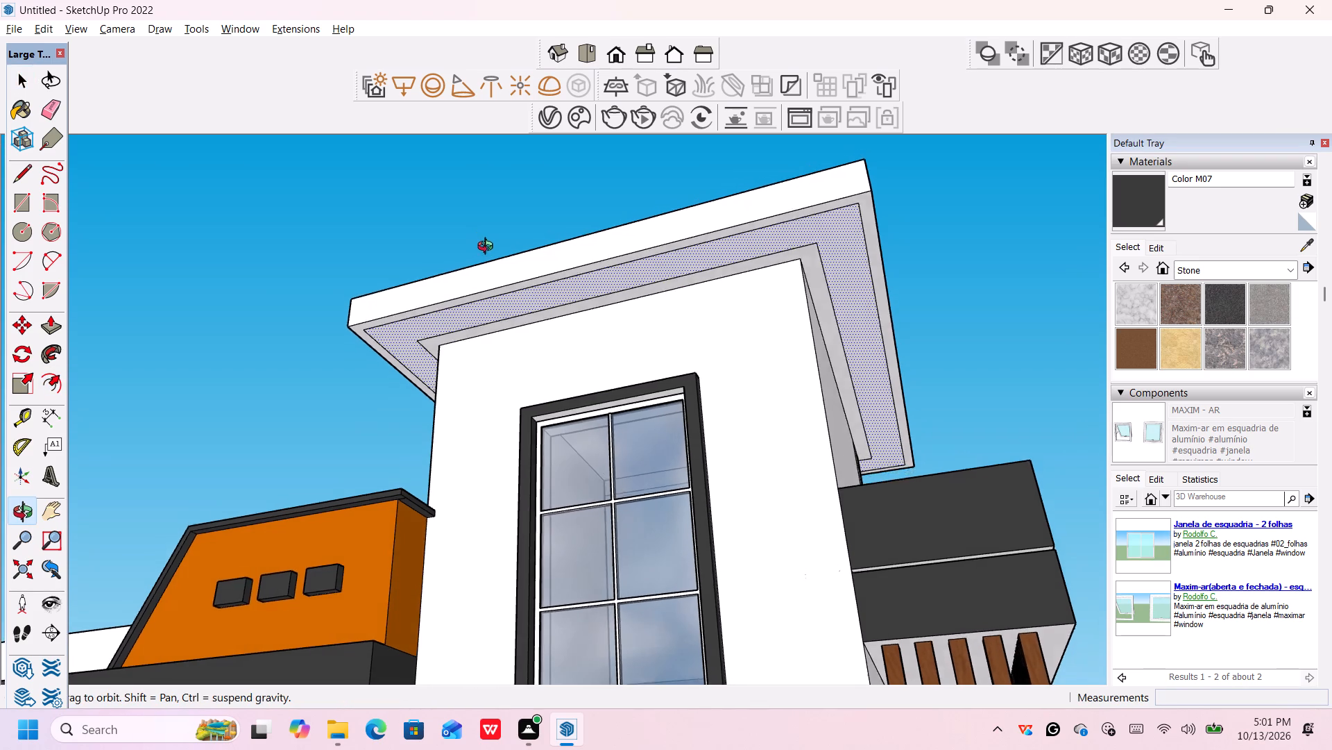
{"action": "middle_click_drag", "start_coordinate": [488, 248], "coordinate": [615, 263]}
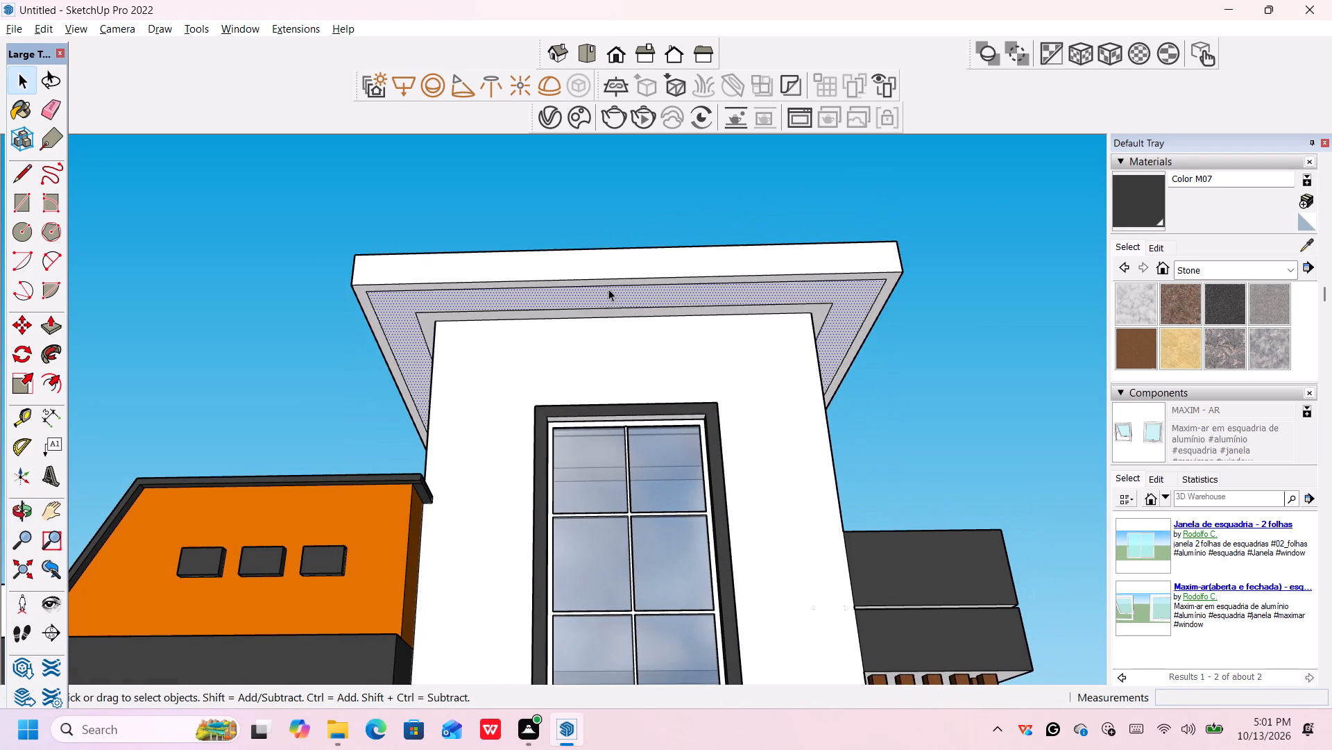
{"action": "key", "text": "p"}
{"action": "left_click", "coordinate": [614, 298]}
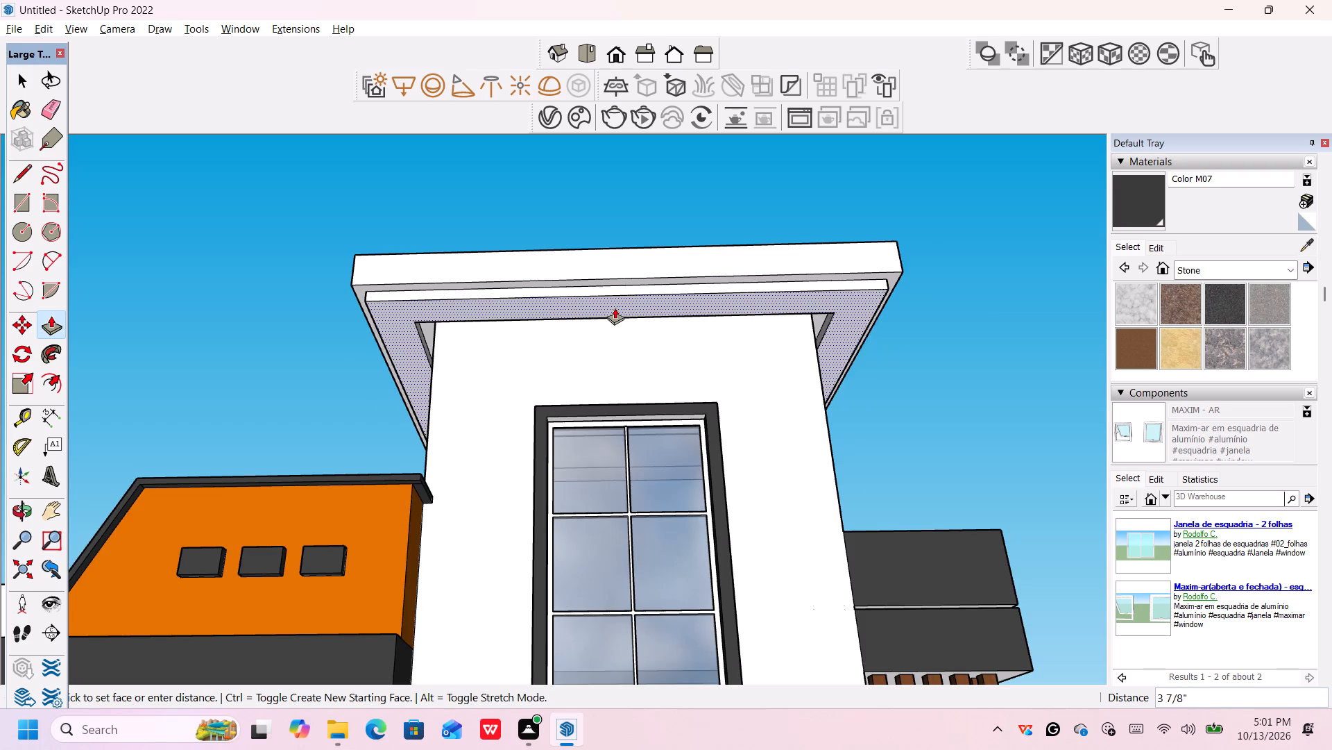
{"action": "scroll", "coordinate": [615, 308], "scroll_direction": "up", "scroll_amount": 5}
{"action": "middle_click_drag", "start_coordinate": [620, 299], "coordinate": [631, 362]}
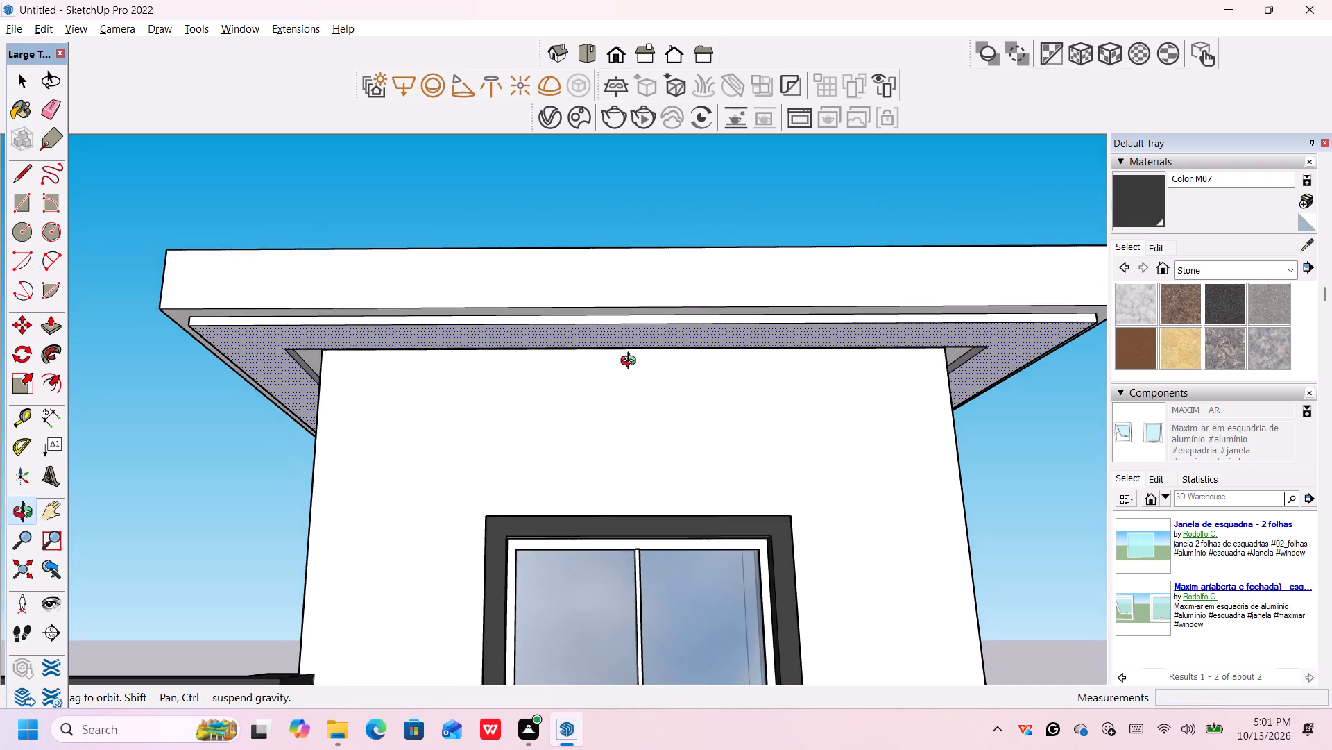
{"action": "middle_click_drag", "start_coordinate": [631, 362], "coordinate": [631, 360]}
{"action": "scroll", "coordinate": [631, 356], "scroll_direction": "up", "scroll_amount": 1}
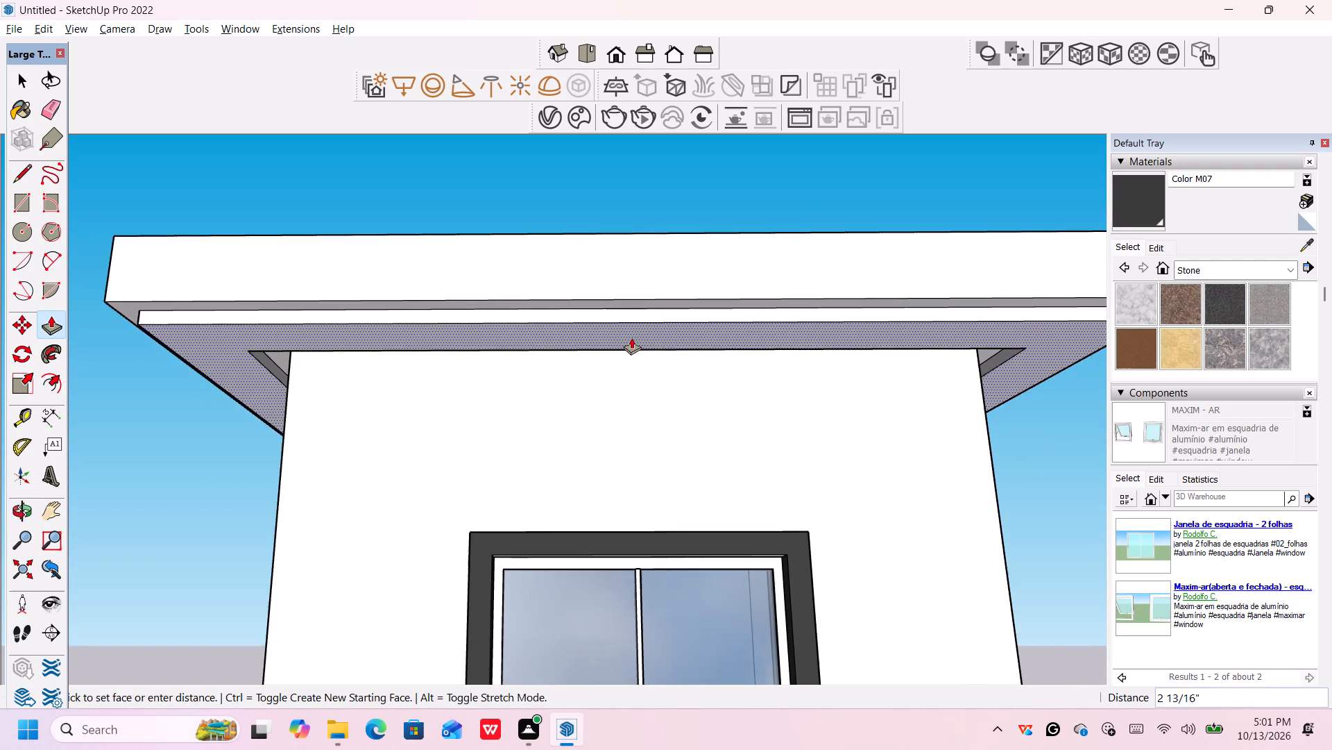
{"action": "middle_click_drag", "start_coordinate": [631, 333], "coordinate": [633, 349]}
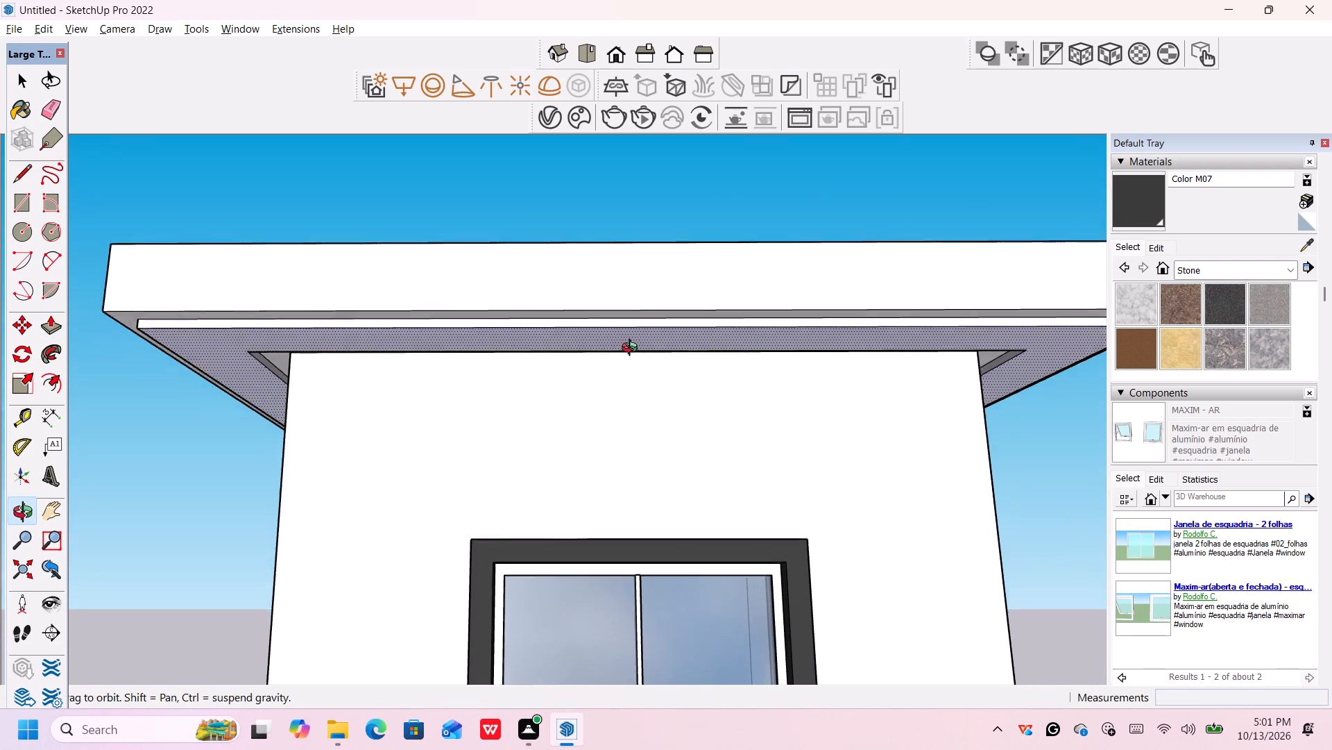
{"action": "middle_click_drag", "start_coordinate": [633, 349], "coordinate": [642, 401]}
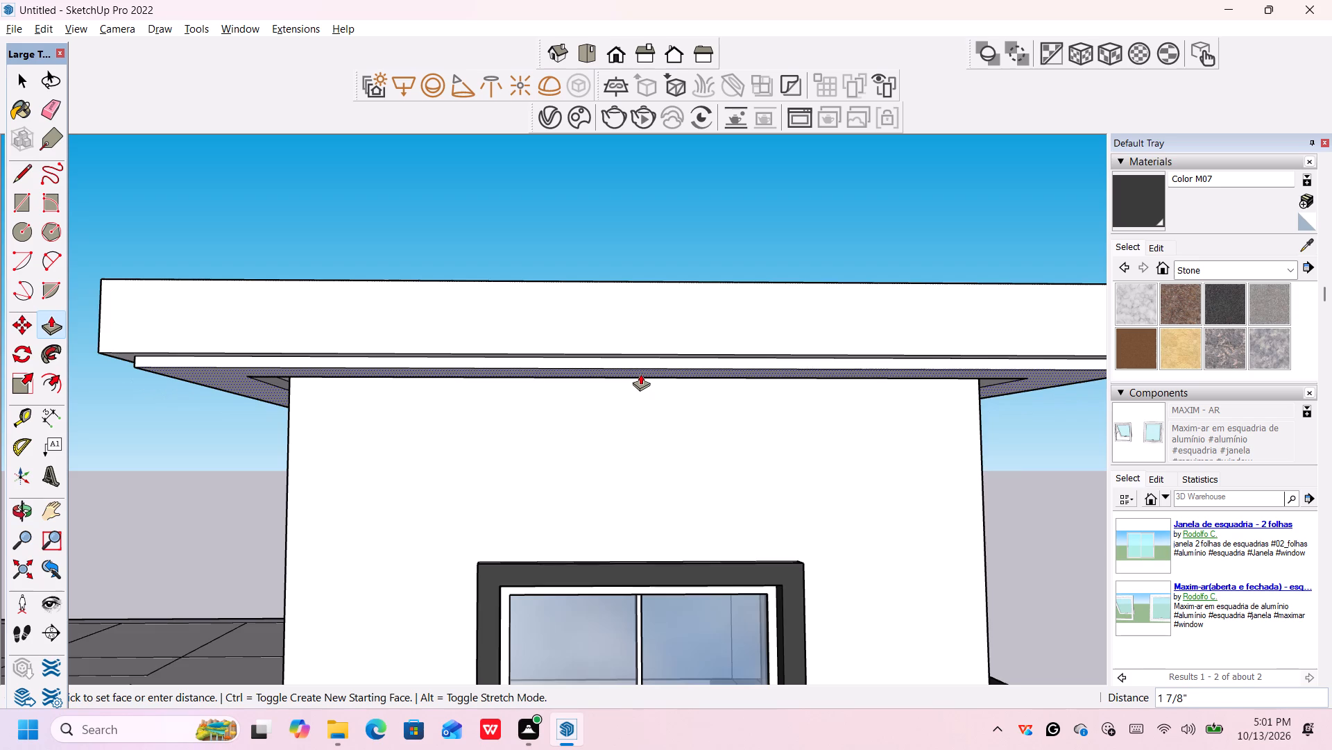
{"action": "scroll", "coordinate": [640, 374], "scroll_direction": "up", "scroll_amount": 1}
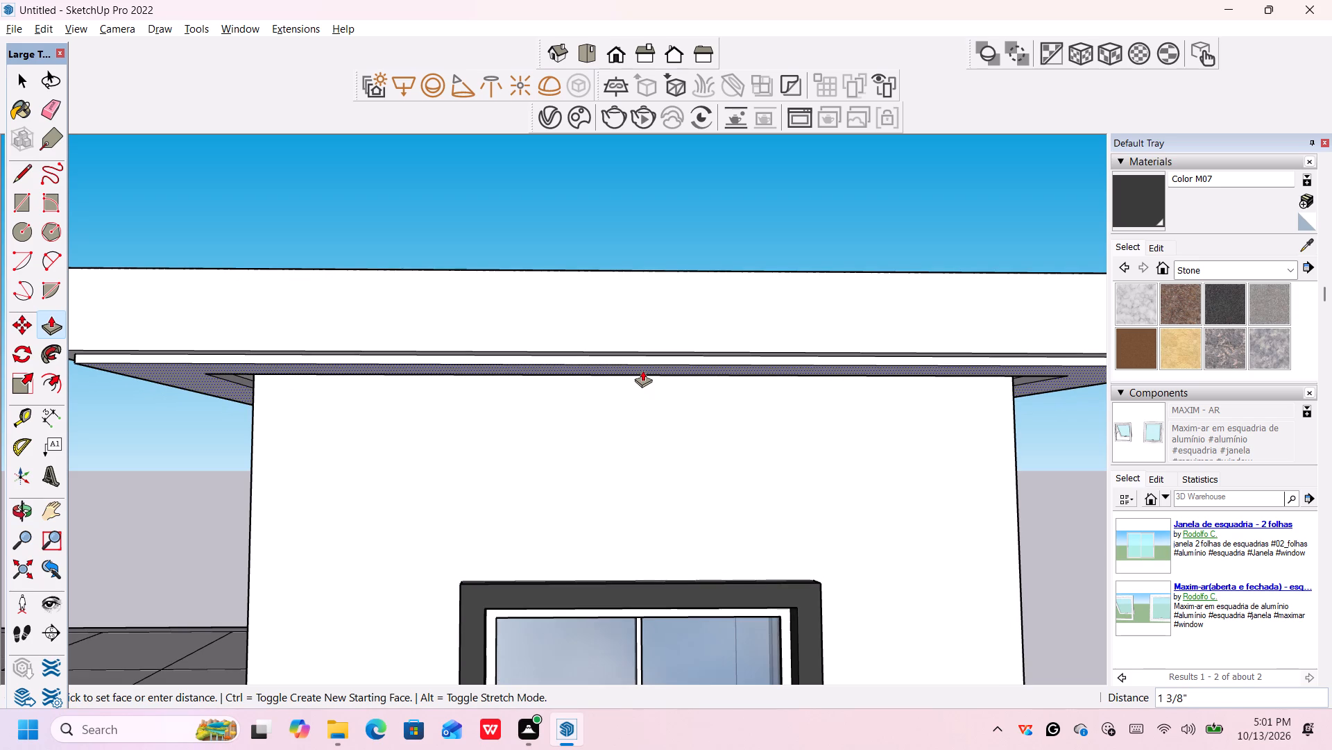
{"action": "key", "text": "4"}
{"action": "key", "text": "shift+quotedbl"}
{"action": "key", "text": "Return"}
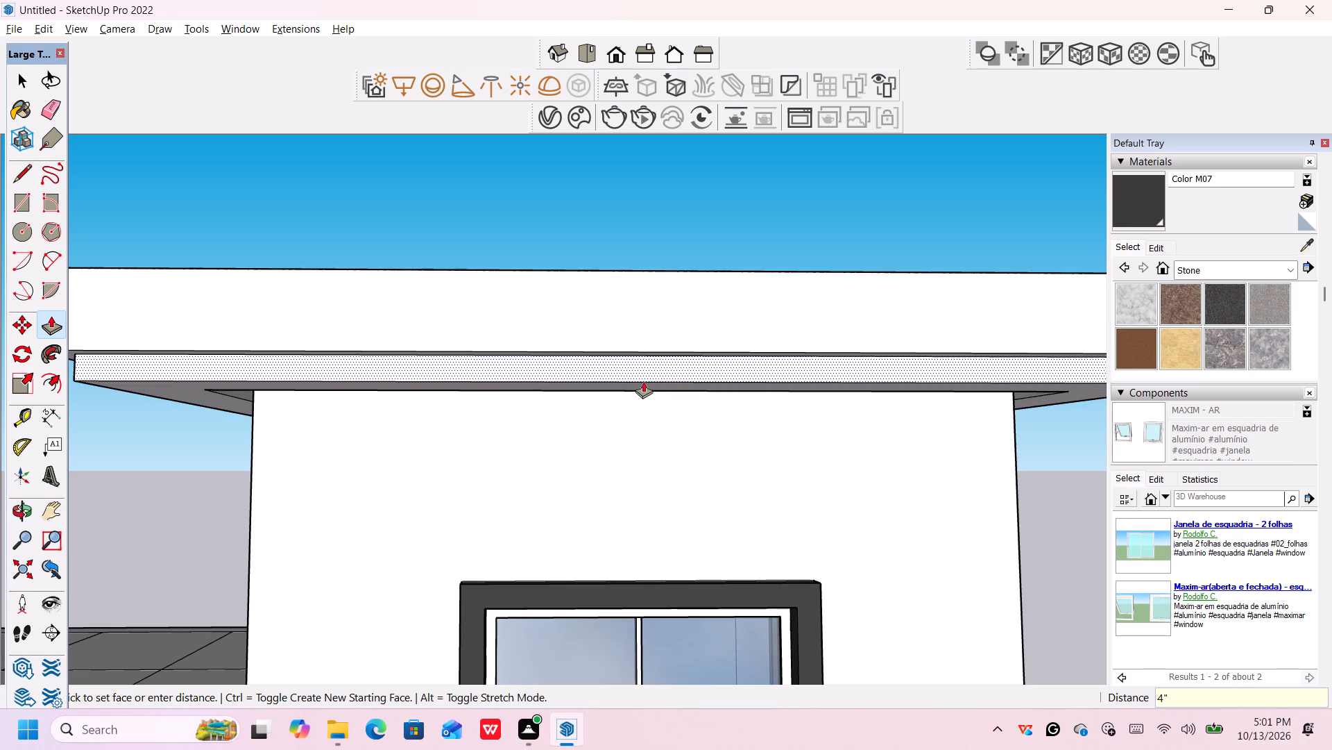
Adjust the projecting strip beneath the tower roof band with Push/Pull so that it drops 2".
{"action": "left_click", "coordinate": [642, 385]}
{"action": "type", "text": "2\""}
{"action": "key", "text": "Return"}
{"action": "scroll", "coordinate": [672, 264], "scroll_direction": "down", "scroll_amount": 6}
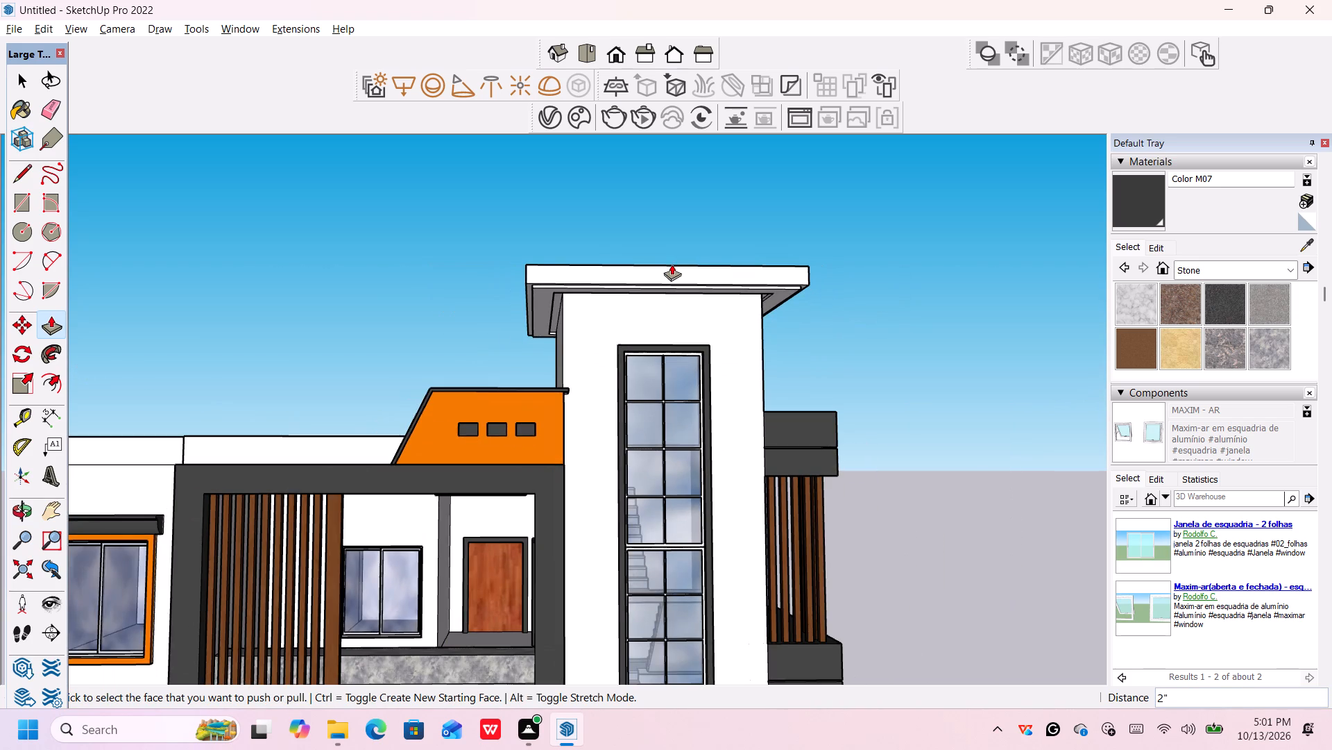
{"action": "middle_click_drag", "start_coordinate": [691, 235], "coordinate": [728, 265]}
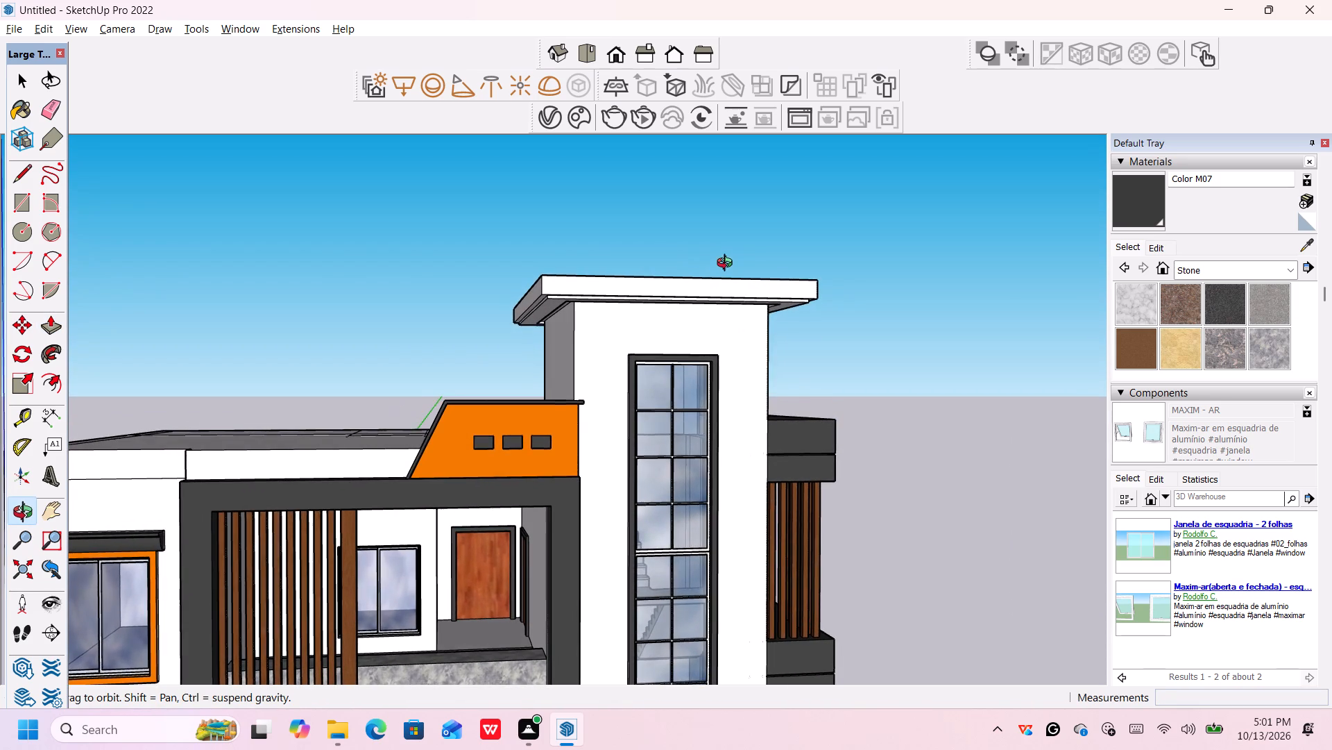
{"action": "middle_click_drag", "start_coordinate": [728, 265], "coordinate": [728, 267]}
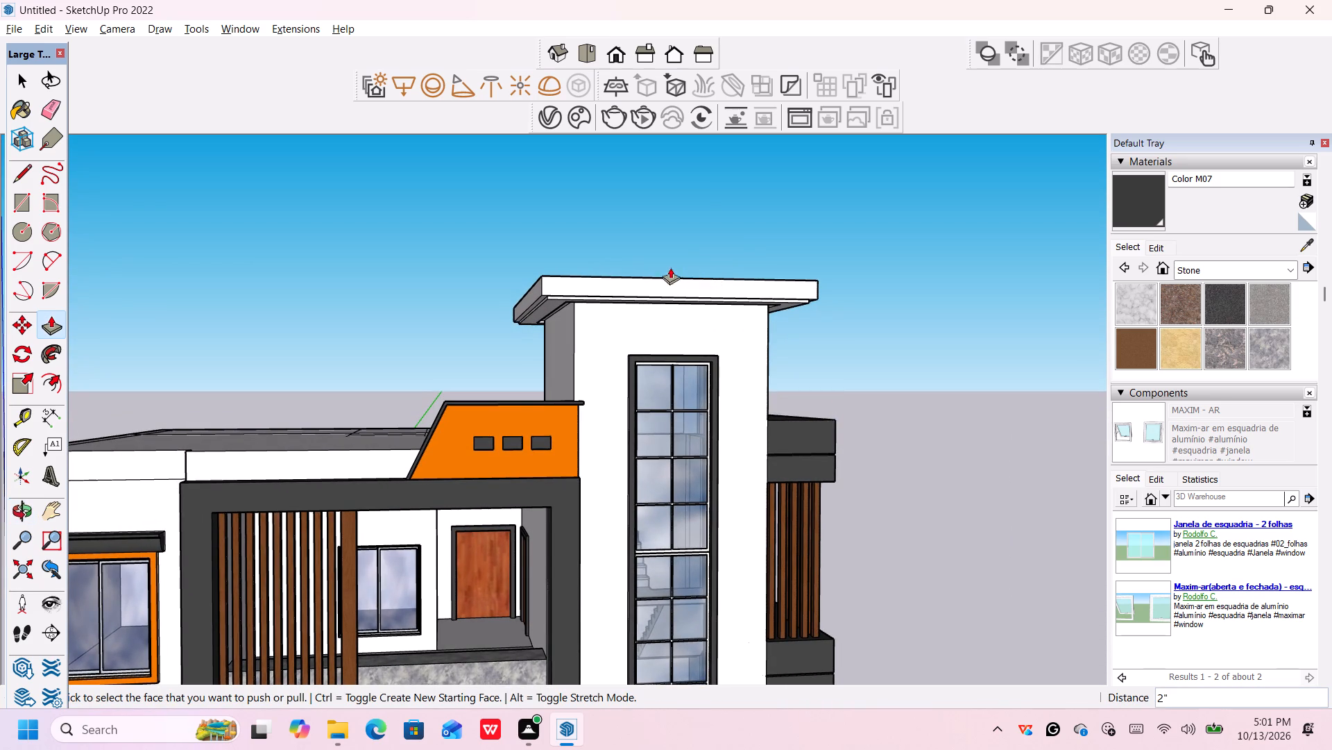
{"action": "scroll", "coordinate": [642, 297], "scroll_direction": "up", "scroll_amount": 10}
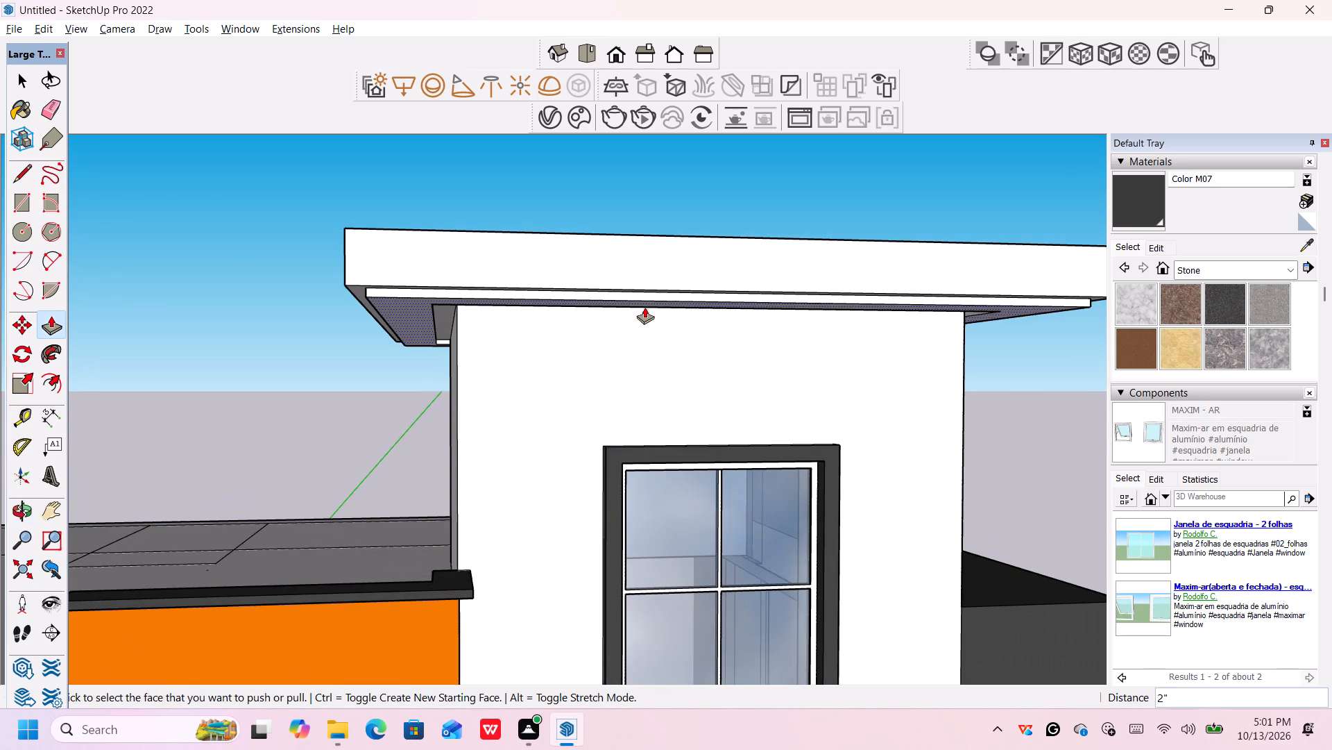
Push/Pull the underside of the projecting strip beneath the tower roof band upward by 1".
{"action": "left_click", "coordinate": [644, 306]}
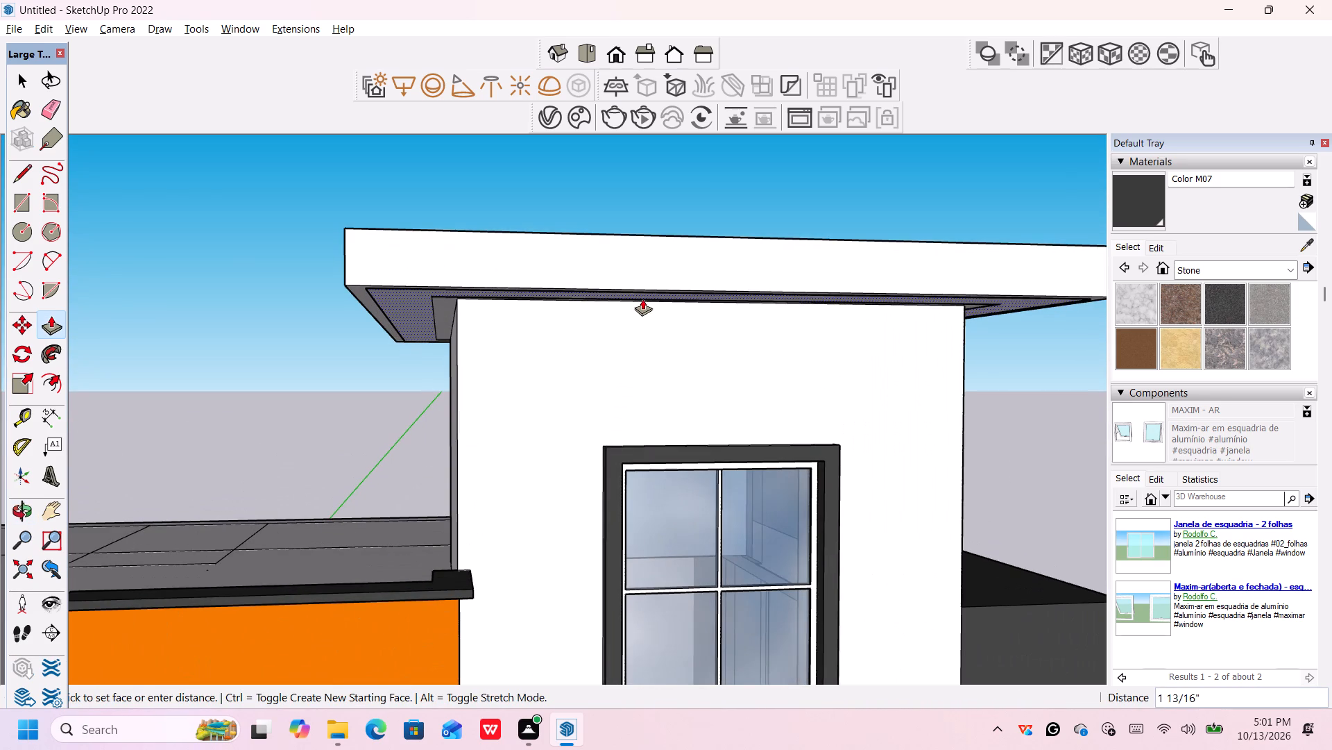
{"action": "key", "text": "1"}
{"action": "key", "text": "shift+quotedbl"}
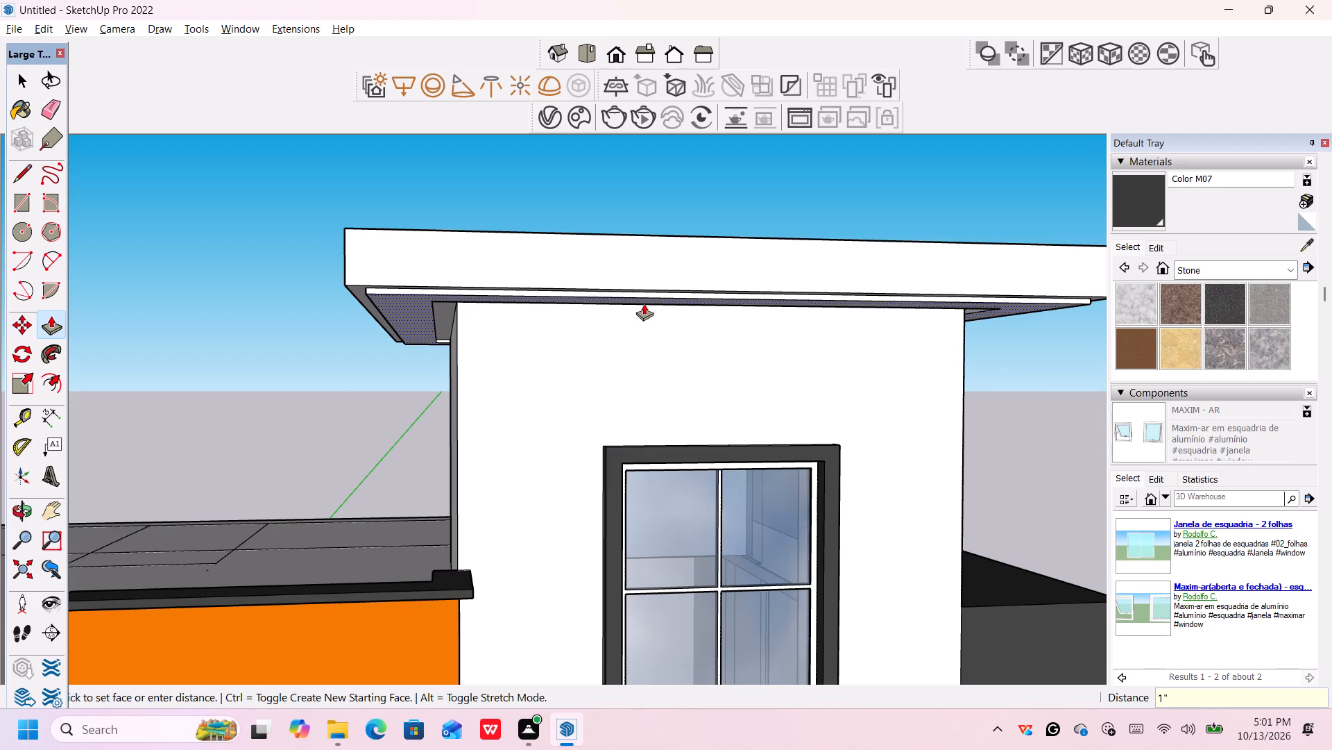
{"action": "key", "text": "Return"}
Sample the Modern Siding material from the balcony's wooden ceiling panel and paint the underside of the tower roof strip with it.
{"action": "scroll", "coordinate": [685, 206], "scroll_direction": "down", "scroll_amount": 2}
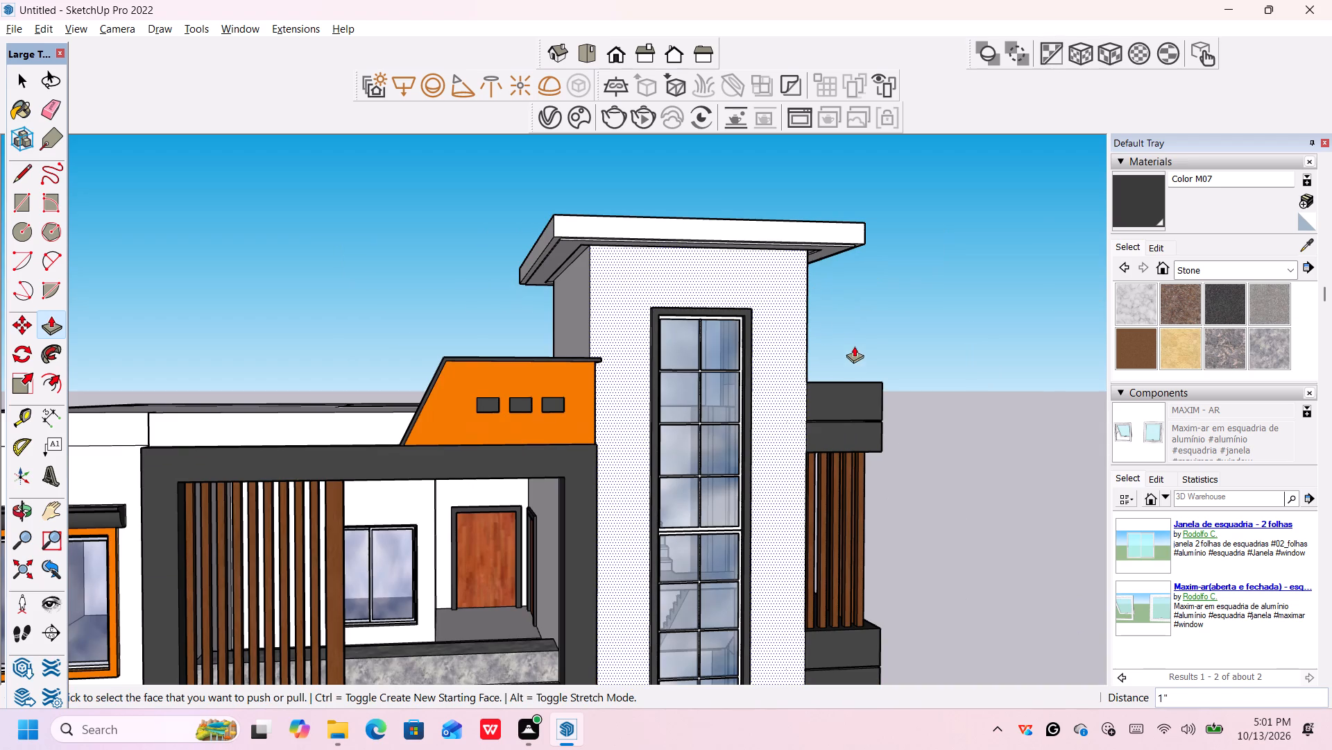
{"action": "middle_click_drag", "start_coordinate": [826, 321], "coordinate": [886, 333], "text": "shift"}
{"action": "middle_click_drag", "start_coordinate": [635, 312], "coordinate": [623, 248]}
{"action": "scroll", "coordinate": [623, 251], "scroll_direction": "up", "scroll_amount": 4}
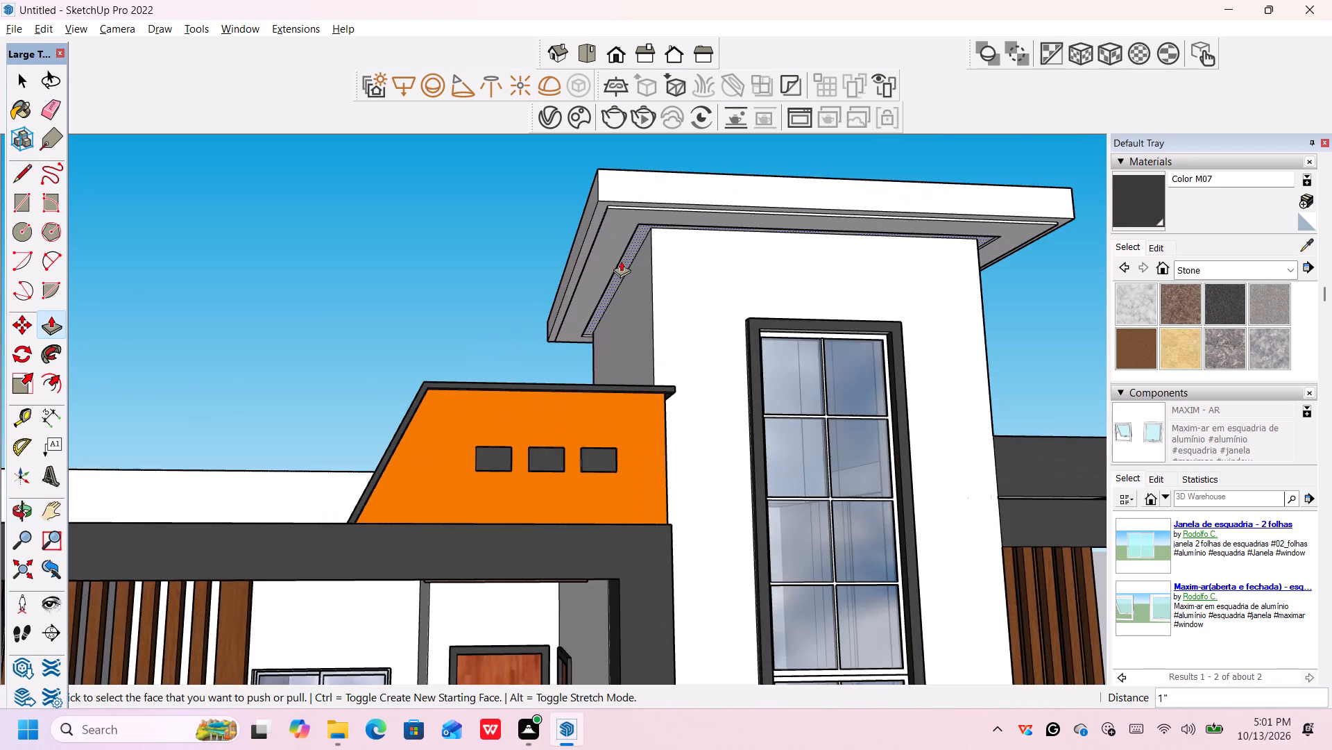
{"action": "scroll", "coordinate": [616, 260], "scroll_direction": "up", "scroll_amount": 2}
{"action": "key", "text": "space"}
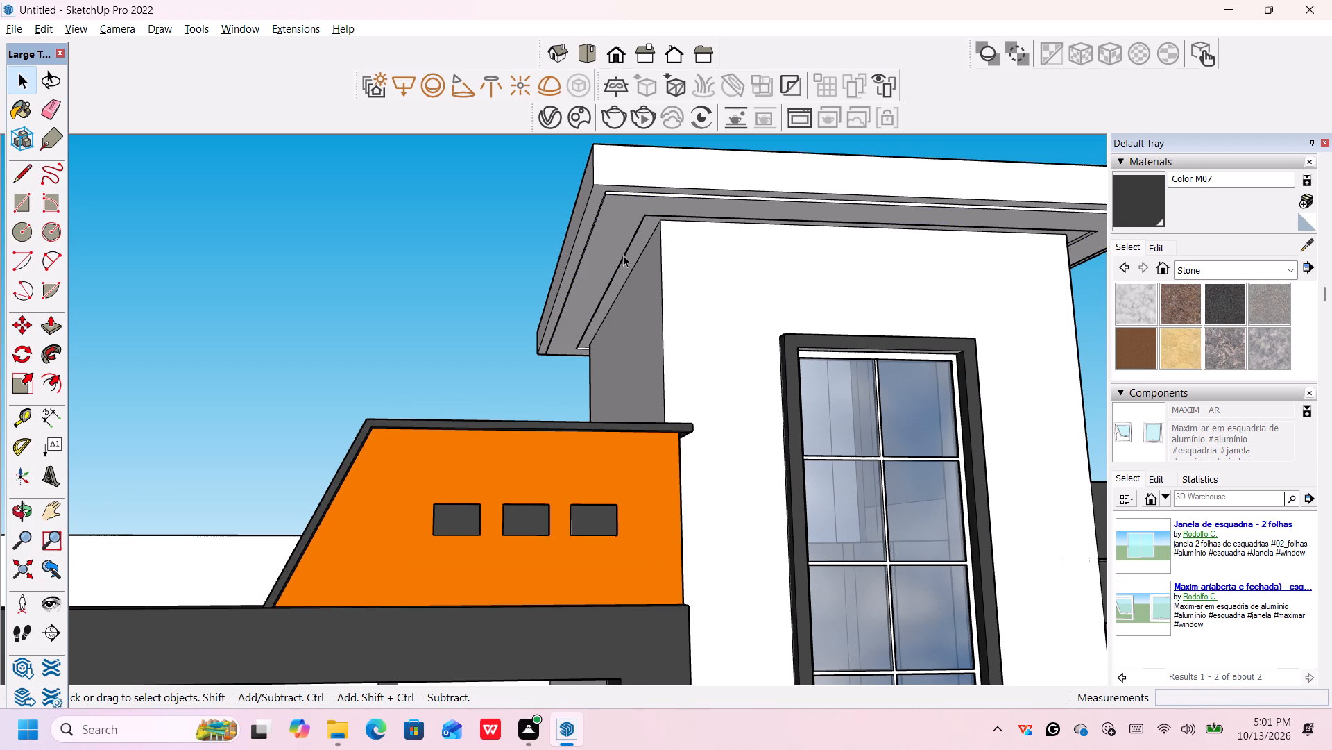
{"action": "scroll", "coordinate": [622, 255], "scroll_direction": "down", "scroll_amount": 12}
{"action": "scroll", "coordinate": [590, 474], "scroll_direction": "up", "scroll_amount": 1}
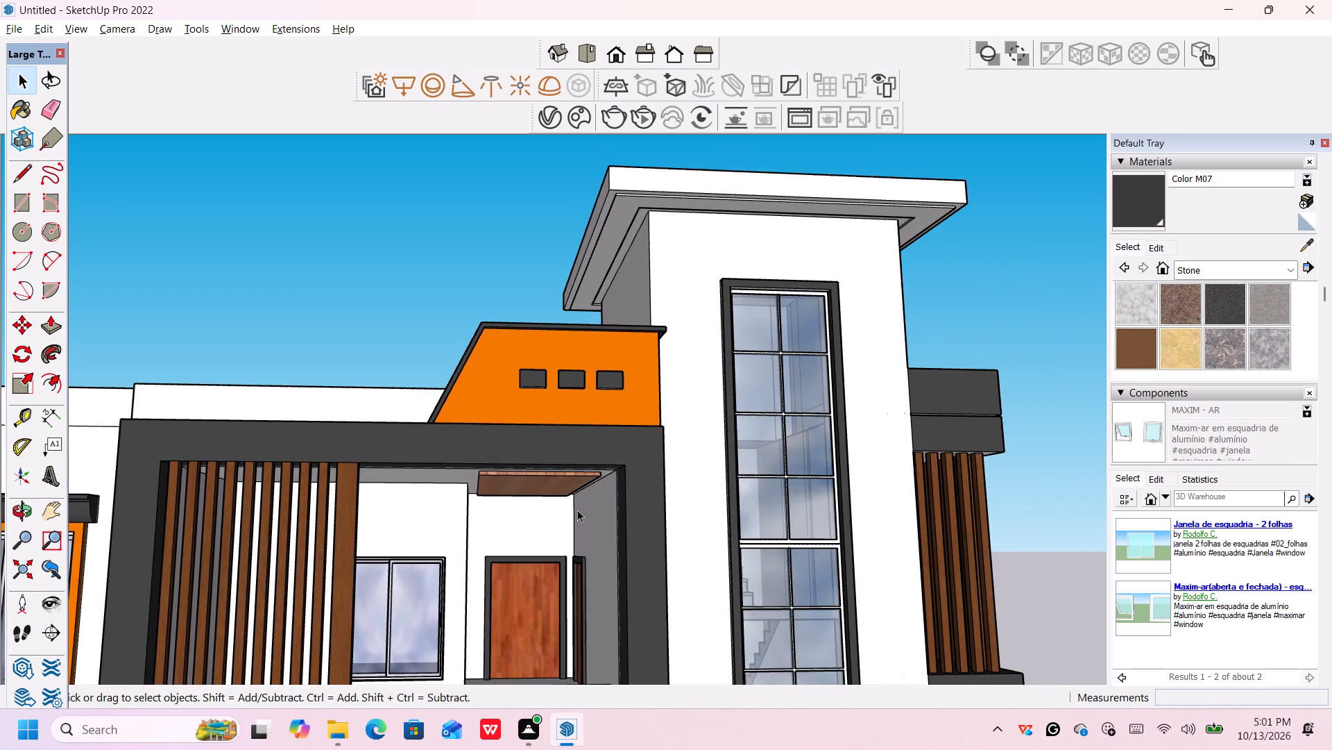
{"action": "middle_click_drag", "start_coordinate": [574, 501], "coordinate": [567, 482]}
{"action": "left_click", "coordinate": [1313, 240]}
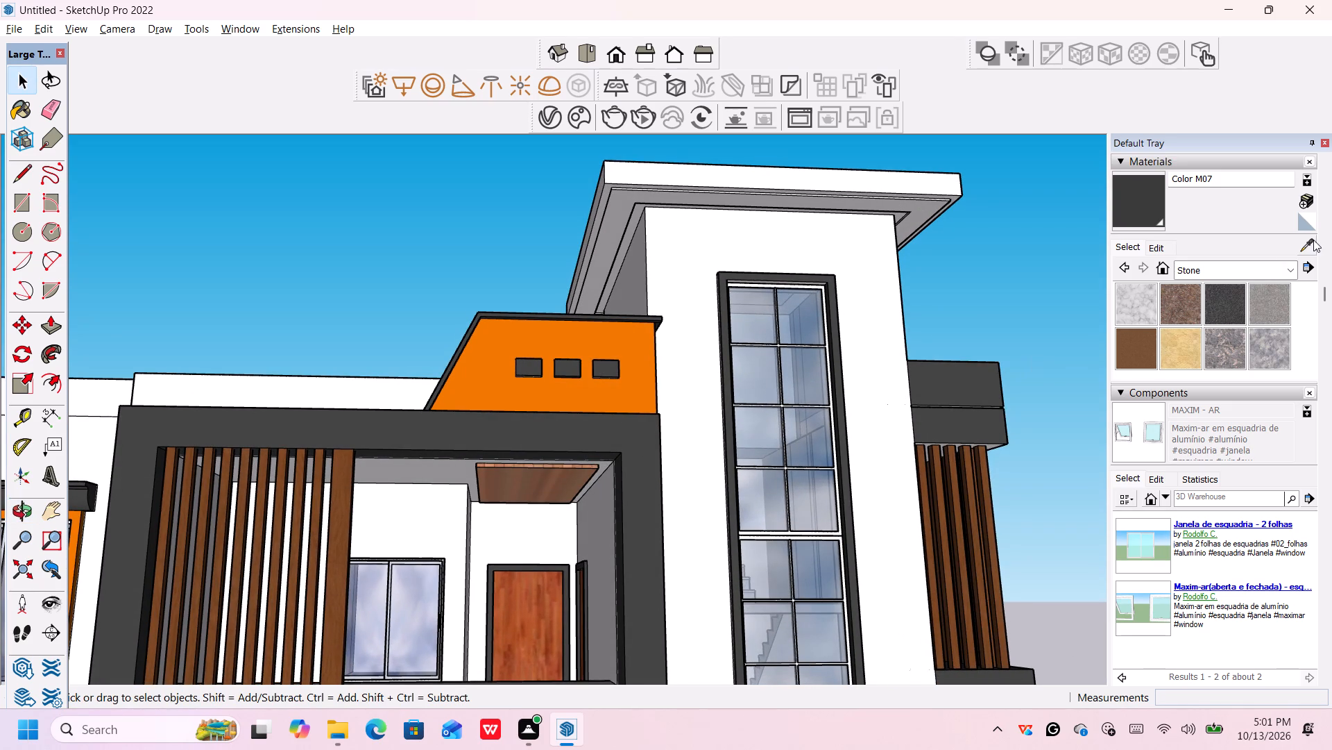
{"action": "left_click", "coordinate": [548, 492]}
{"action": "middle_click_drag", "start_coordinate": [608, 320], "coordinate": [607, 378]}
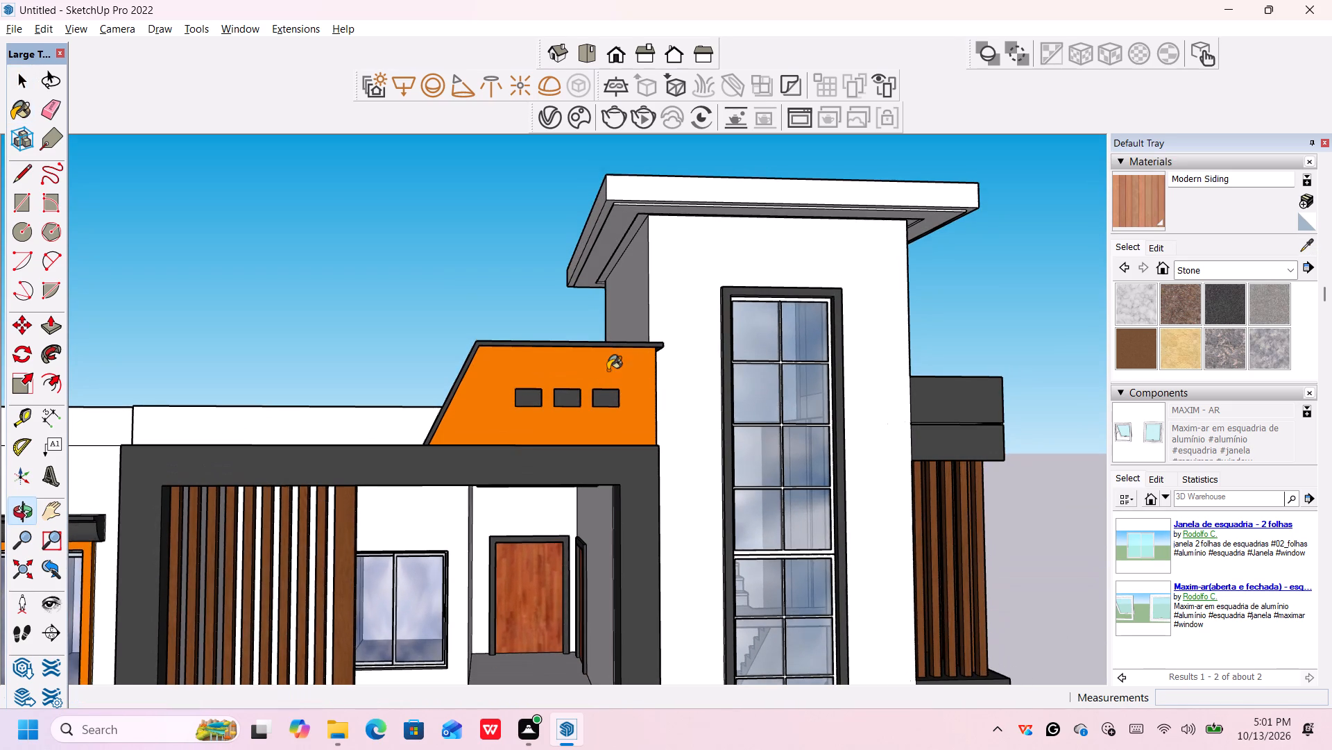
{"action": "left_click", "coordinate": [603, 248]}
Paint the strip's outer edge faces on the tower's front and orange-parapet side with Modern Siding.
{"action": "scroll", "coordinate": [603, 251], "scroll_direction": "up", "scroll_amount": 3}
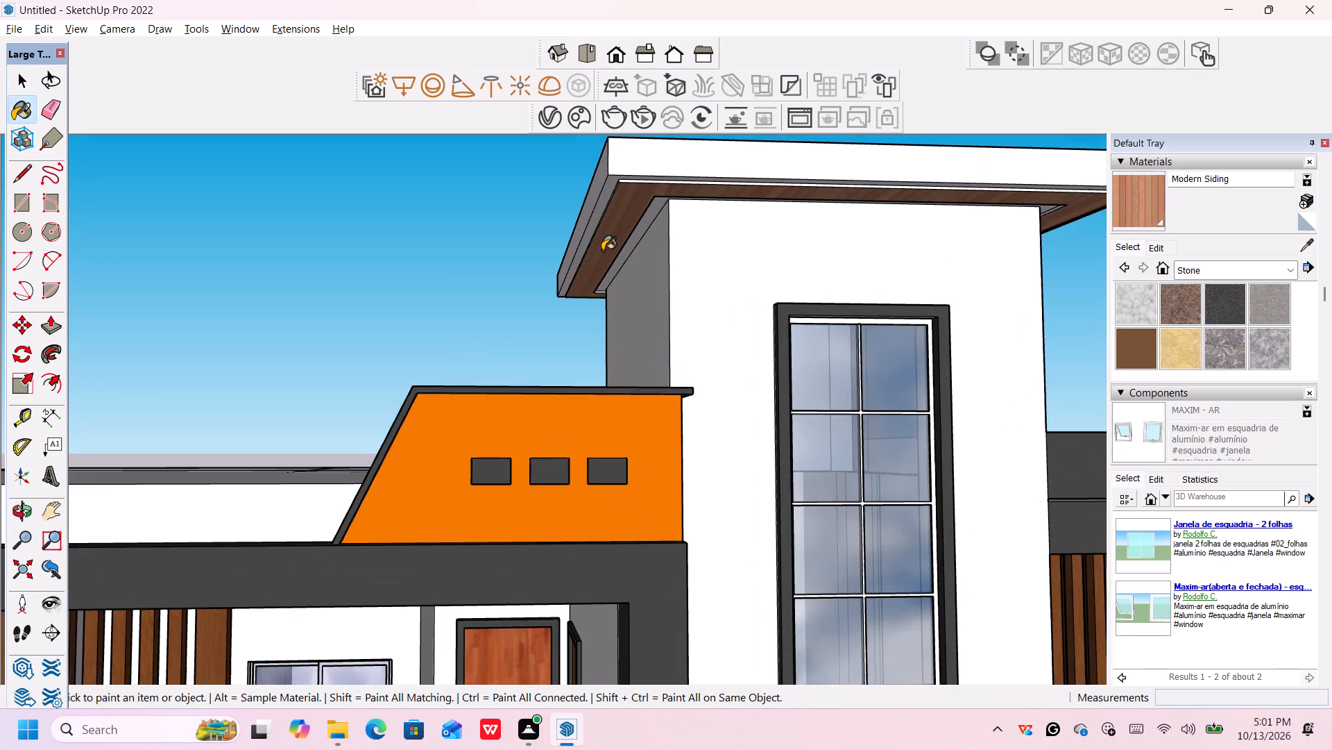
{"action": "scroll", "coordinate": [629, 197], "scroll_direction": "up", "scroll_amount": 1}
{"action": "middle_click_drag", "start_coordinate": [643, 194], "coordinate": [644, 235]}
{"action": "scroll", "coordinate": [644, 225], "scroll_direction": "up", "scroll_amount": 1}
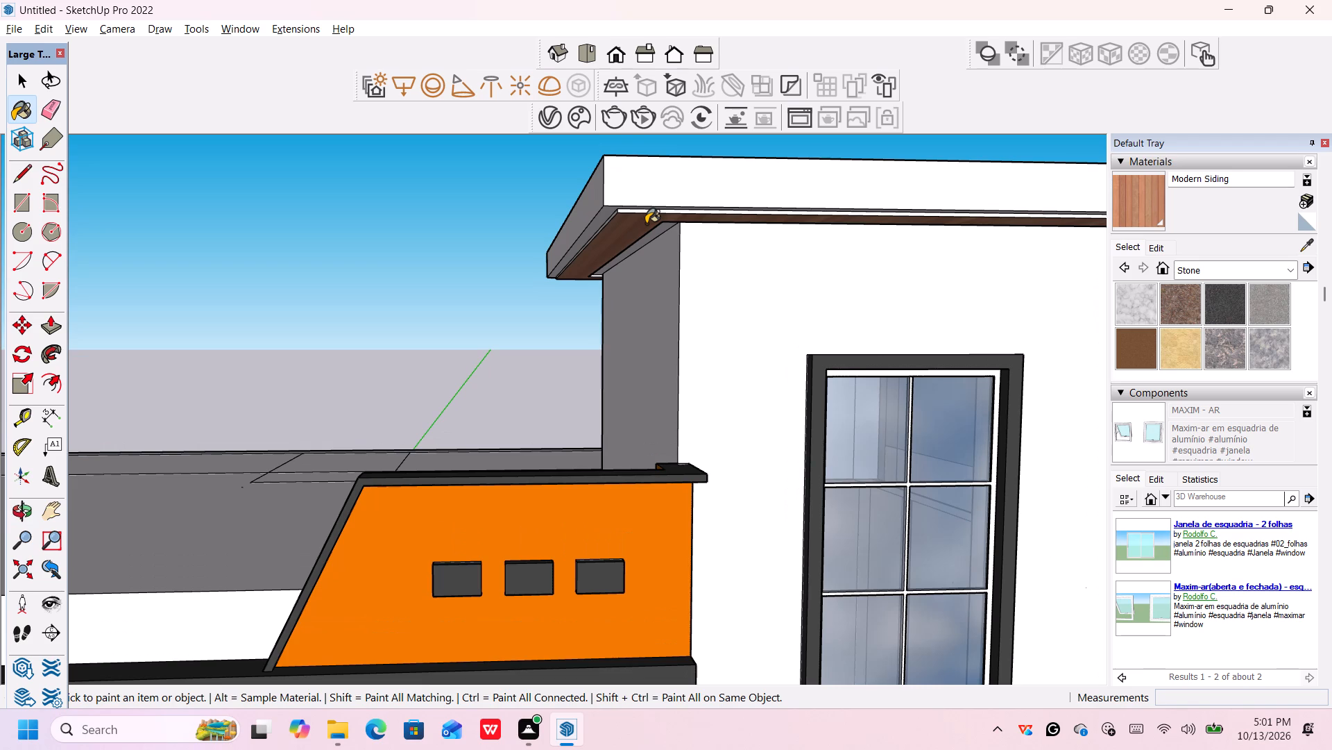
{"action": "scroll", "coordinate": [646, 217], "scroll_direction": "up", "scroll_amount": 5}
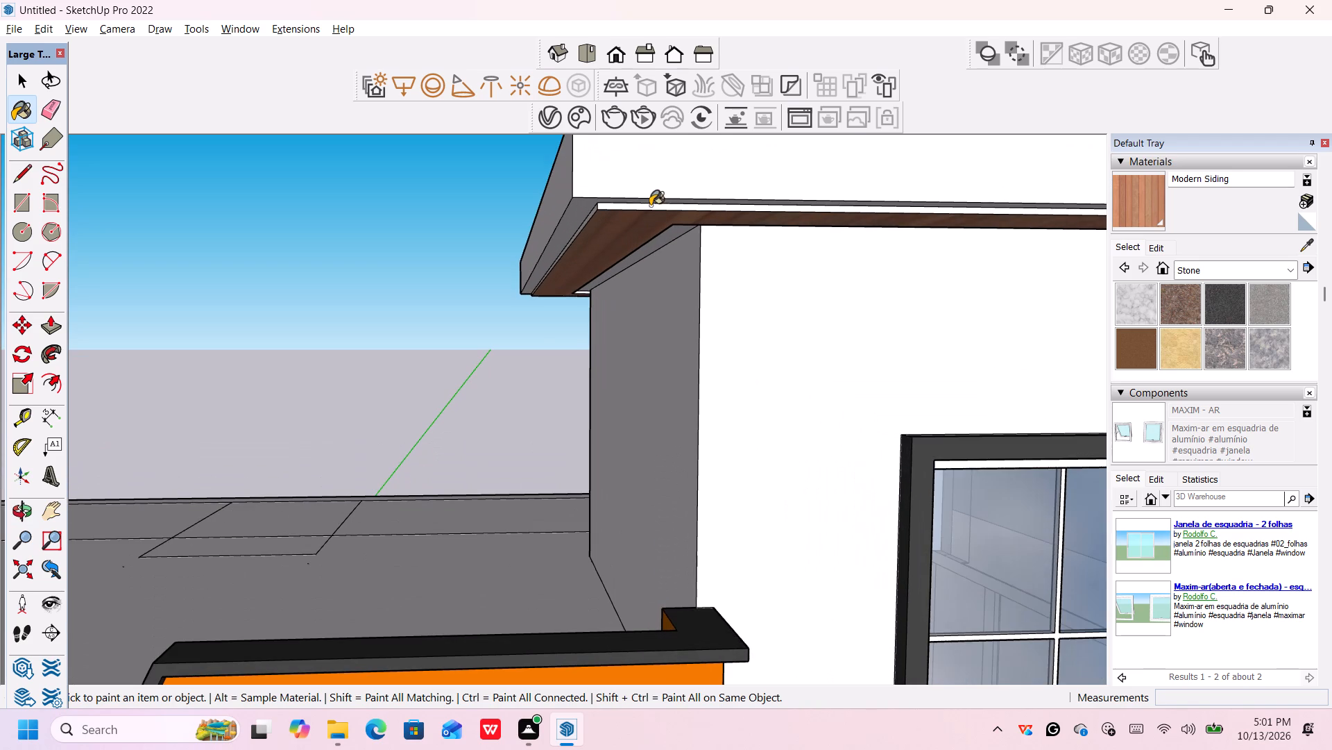
{"action": "left_click", "coordinate": [650, 207]}
{"action": "left_click", "coordinate": [586, 218]}
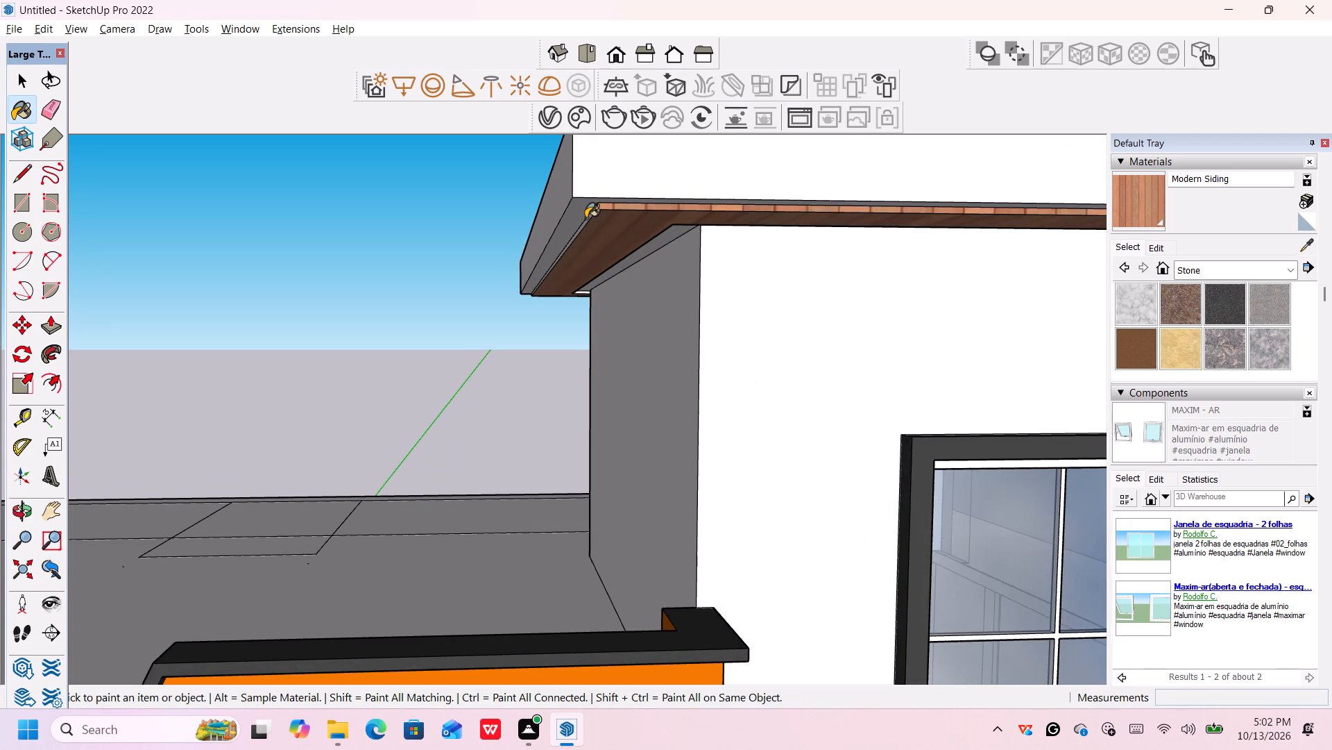
{"action": "left_click", "coordinate": [585, 219]}
{"action": "scroll", "coordinate": [585, 220], "scroll_direction": "up", "scroll_amount": 12}
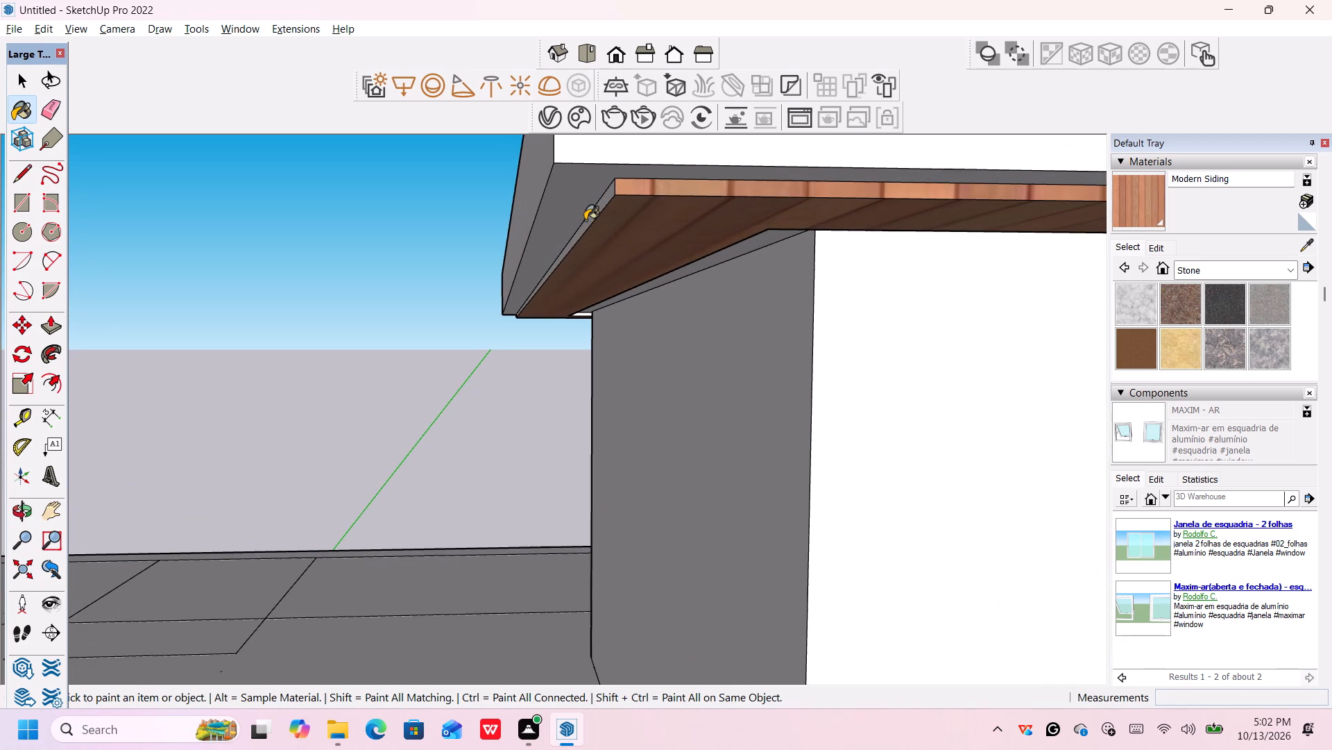
{"action": "left_click", "coordinate": [585, 221]}
{"action": "left_click", "coordinate": [586, 221]}
Paint the strip's outer edge face on the tower's side balcony side with Modern Siding.
{"action": "scroll", "coordinate": [591, 223], "scroll_direction": "down", "scroll_amount": 2}
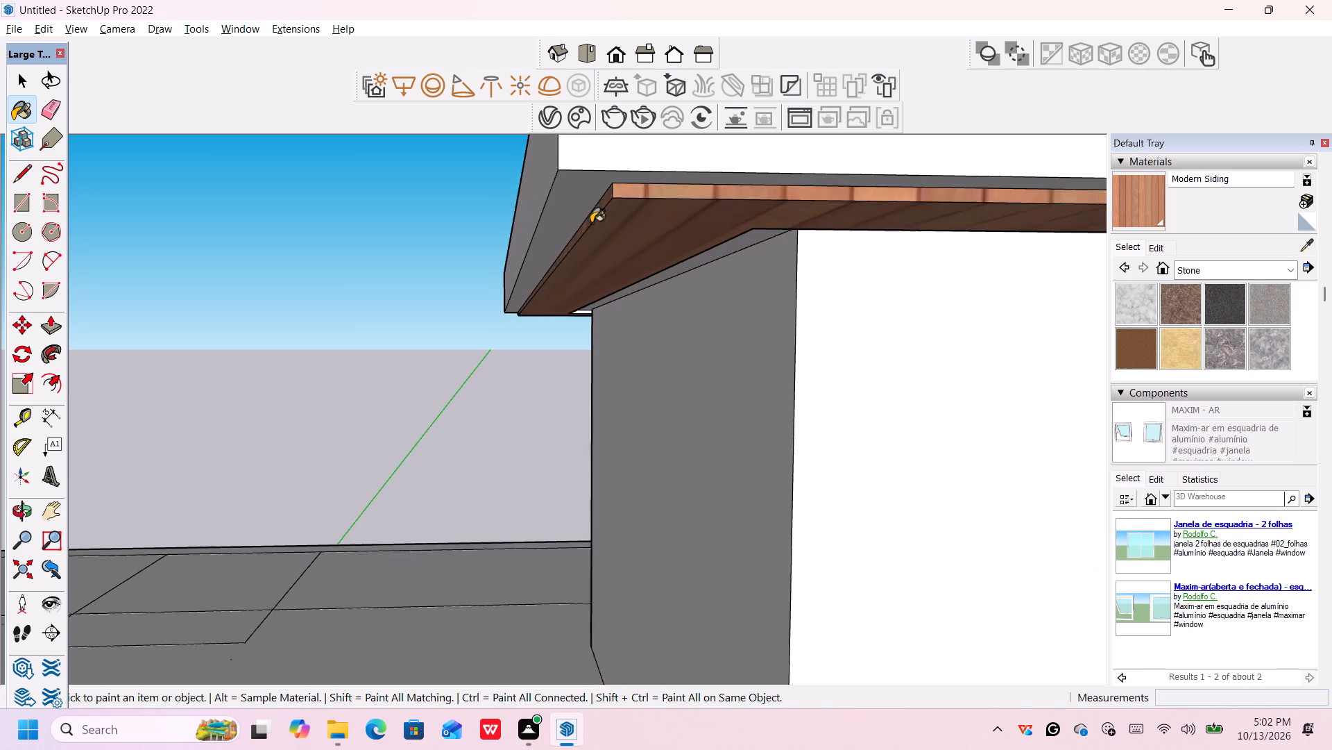
{"action": "scroll", "coordinate": [591, 223], "scroll_direction": "down", "scroll_amount": 5}
{"action": "scroll", "coordinate": [591, 224], "scroll_direction": "down", "scroll_amount": 20}
{"action": "scroll", "coordinate": [591, 224], "scroll_direction": "down", "scroll_amount": 13}
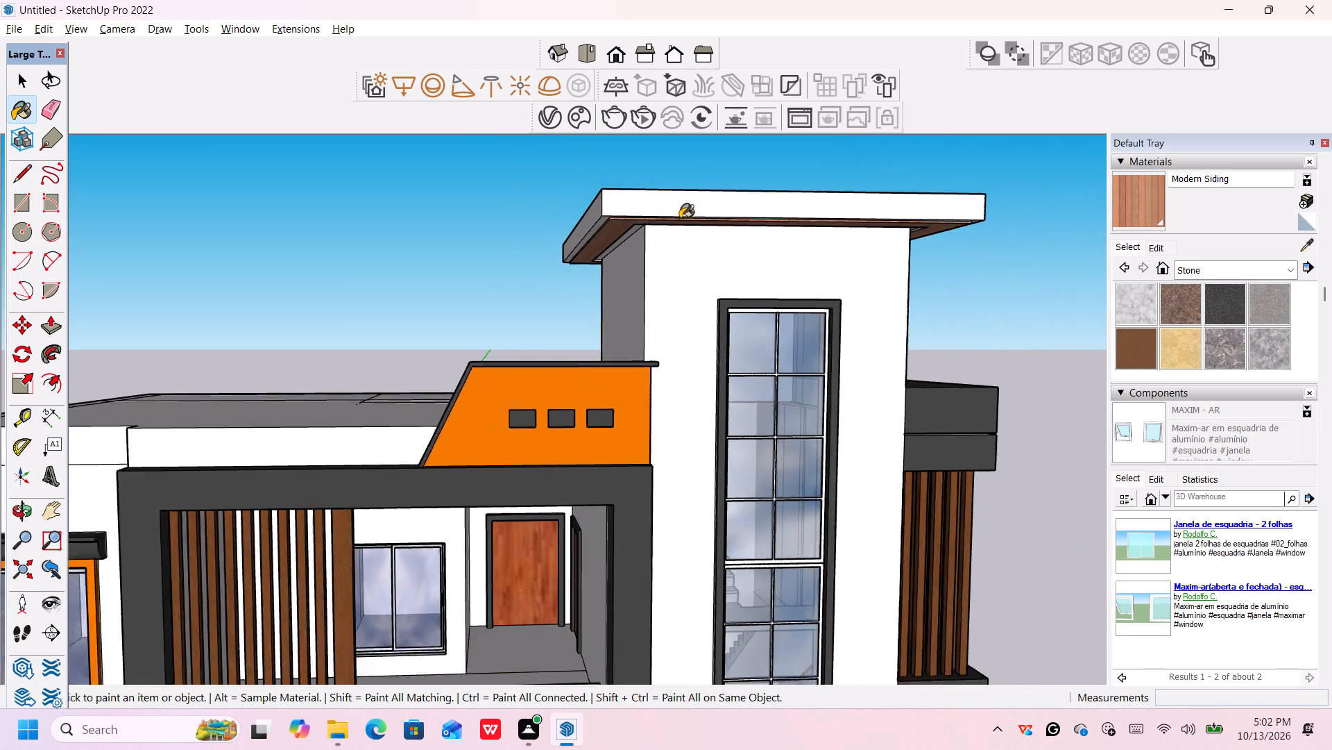
{"action": "scroll", "coordinate": [680, 219], "scroll_direction": "down", "scroll_amount": 2}
{"action": "middle_click_drag", "start_coordinate": [960, 268], "coordinate": [554, 287]}
{"action": "scroll", "coordinate": [552, 285], "scroll_direction": "up", "scroll_amount": 1}
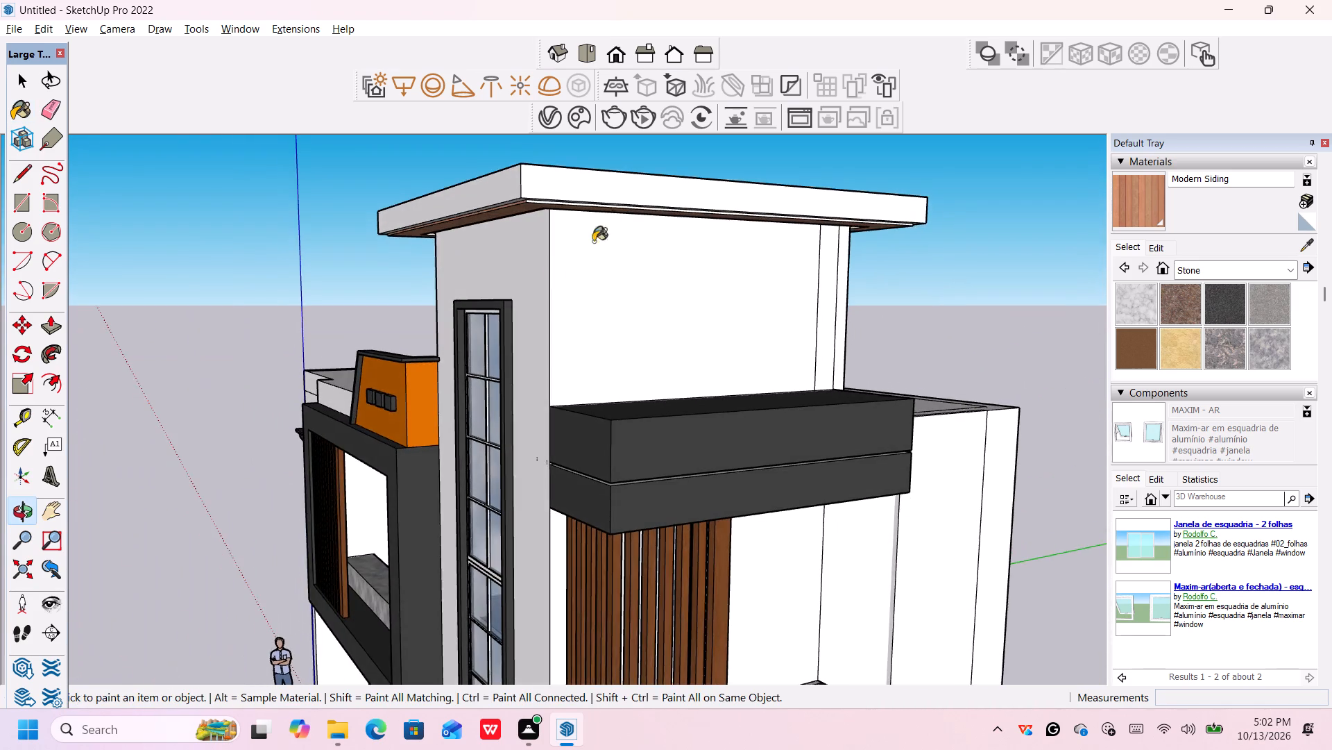
{"action": "scroll", "coordinate": [602, 212], "scroll_direction": "up", "scroll_amount": 10}
{"action": "left_click", "coordinate": [617, 183]}
{"action": "scroll", "coordinate": [605, 208], "scroll_direction": "down", "scroll_amount": 8}
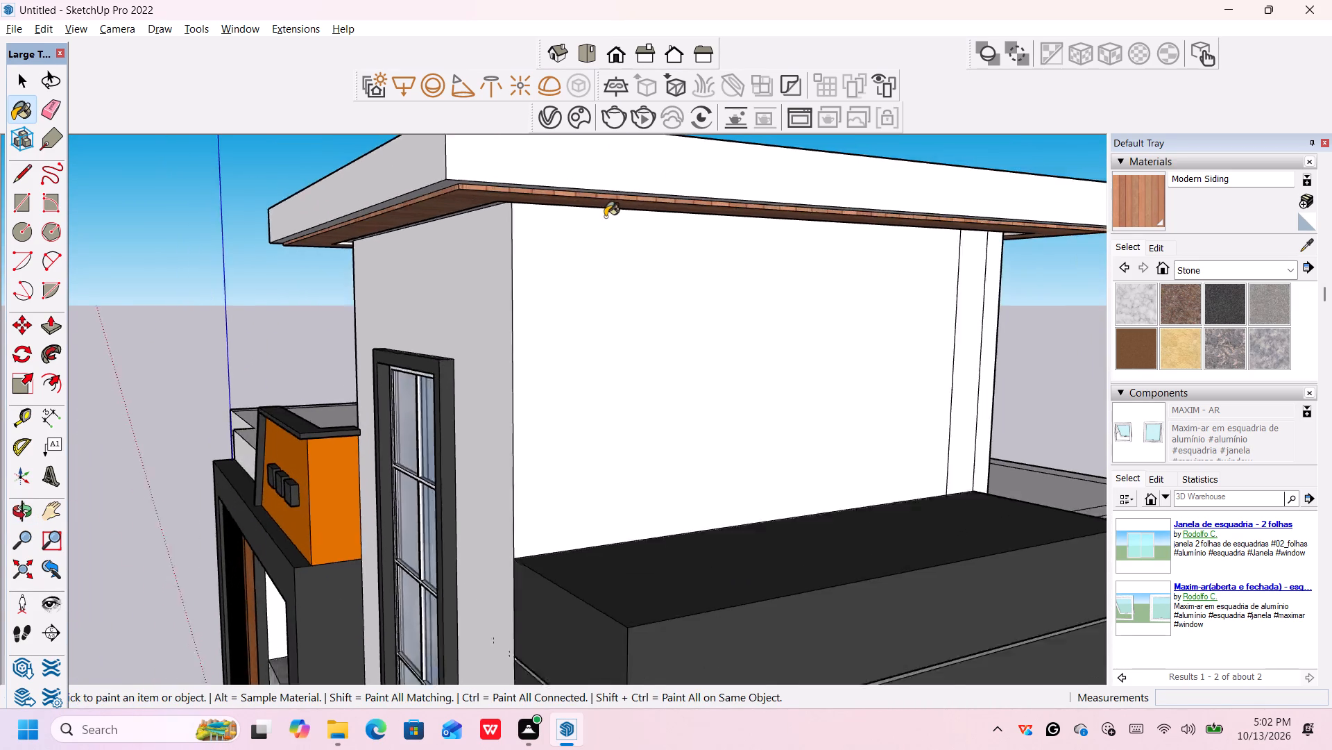
Paint the strip's outer edge face along the rear of the tower with Modern Siding.
{"action": "scroll", "coordinate": [605, 217], "scroll_direction": "down", "scroll_amount": 2}
{"action": "scroll", "coordinate": [667, 223], "scroll_direction": "down", "scroll_amount": 18}
{"action": "middle_click_drag", "start_coordinate": [859, 247], "coordinate": [853, 248]}
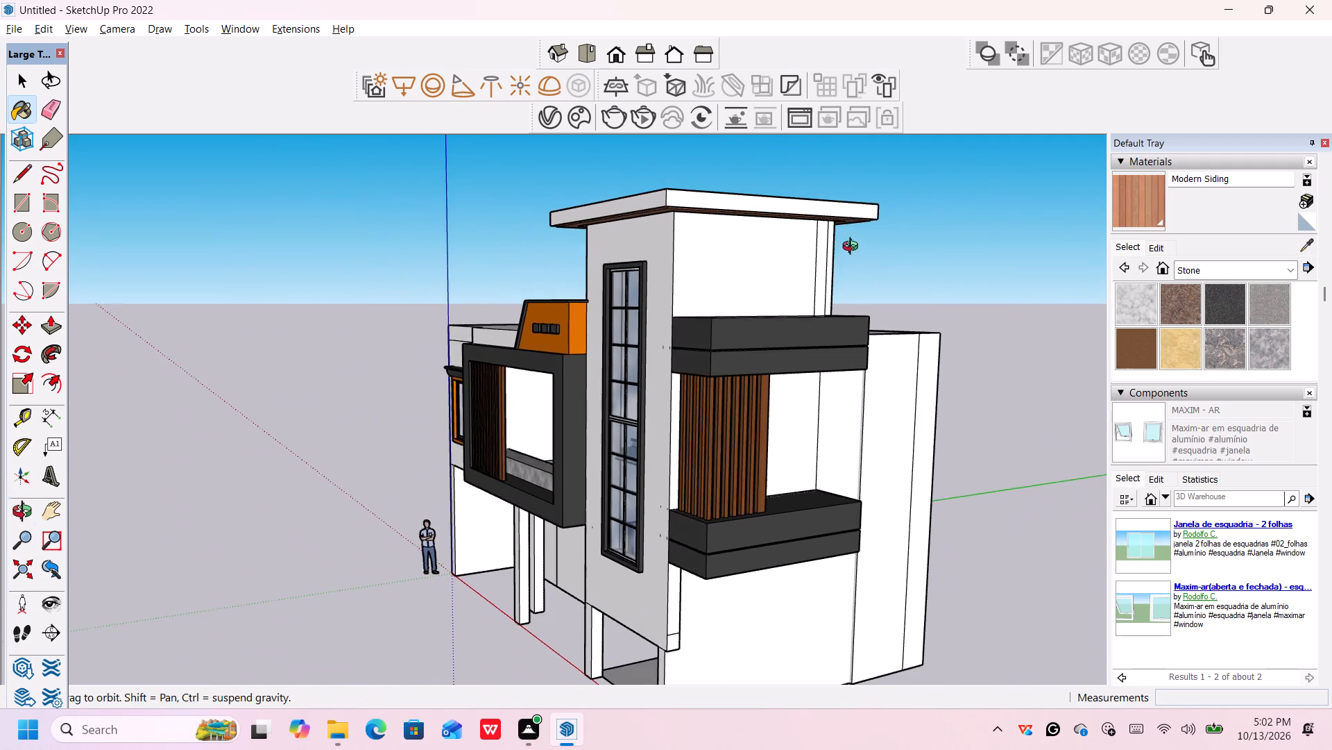
{"action": "middle_click_drag", "start_coordinate": [853, 248], "coordinate": [337, 281]}
{"action": "scroll", "coordinate": [476, 231], "scroll_direction": "up", "scroll_amount": 5}
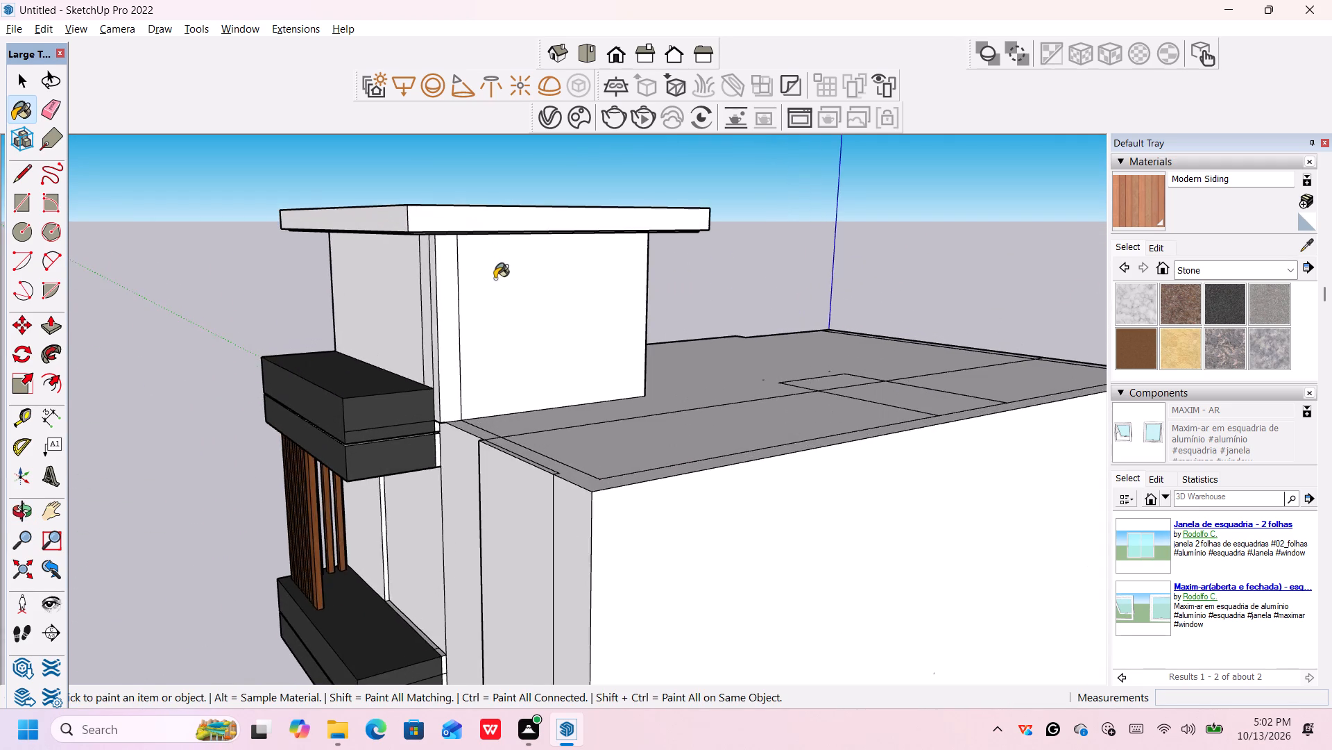
{"action": "middle_click_drag", "start_coordinate": [495, 278], "coordinate": [477, 212]}
{"action": "scroll", "coordinate": [477, 199], "scroll_direction": "up", "scroll_amount": 4}
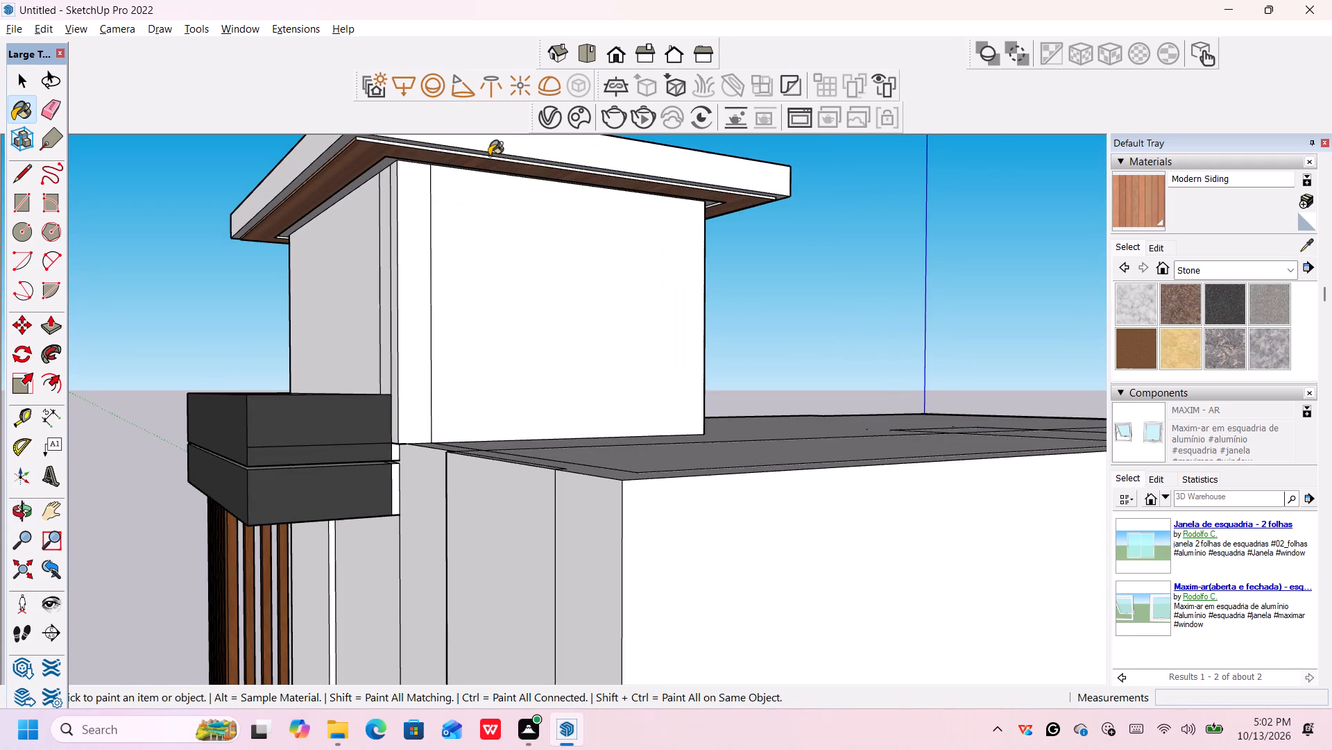
{"action": "scroll", "coordinate": [484, 169], "scroll_direction": "up", "scroll_amount": 6}
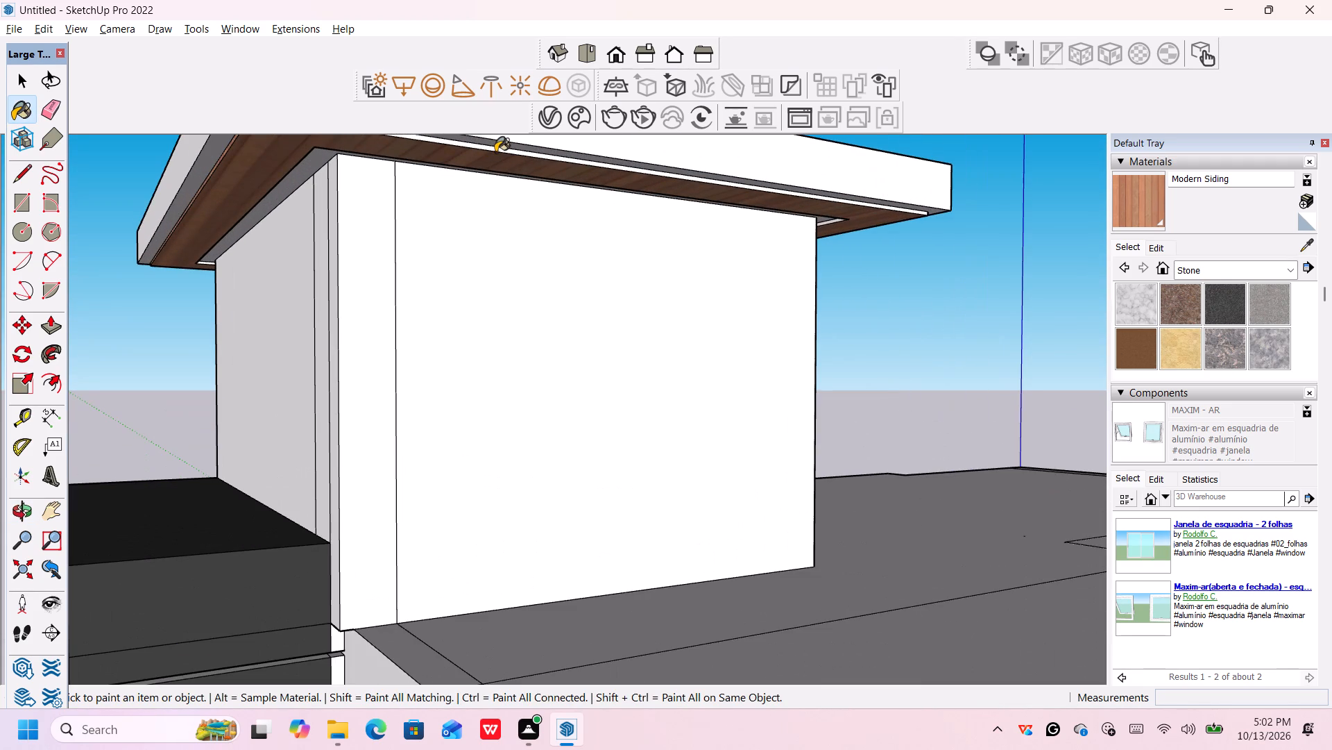
{"action": "left_click", "coordinate": [497, 149]}
Paint the strip's exposed inner edge faces seen past both corners of the tower's rear wall with Modern Siding.
{"action": "scroll", "coordinate": [502, 160], "scroll_direction": "down", "scroll_amount": 10}
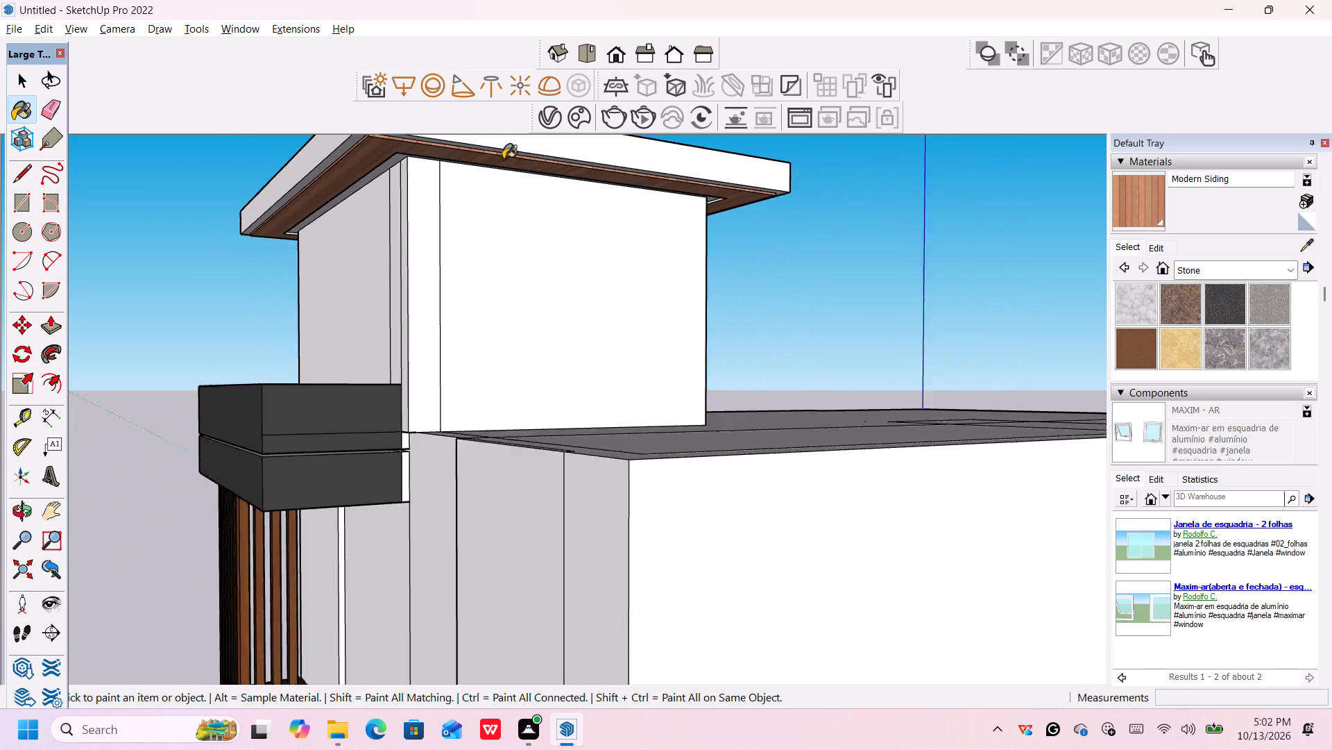
{"action": "scroll", "coordinate": [503, 159], "scroll_direction": "down", "scroll_amount": 10}
{"action": "scroll", "coordinate": [302, 249], "scroll_direction": "up", "scroll_amount": 5}
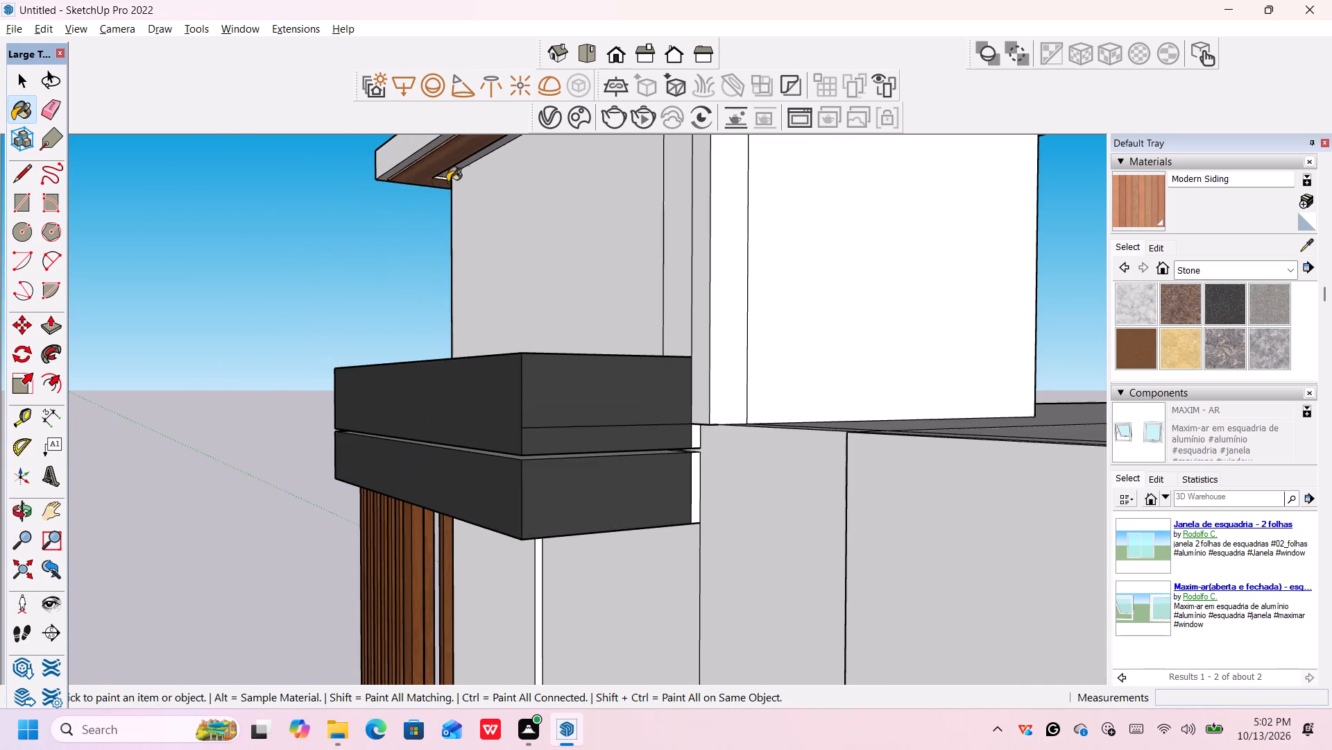
{"action": "scroll", "coordinate": [459, 166], "scroll_direction": "up", "scroll_amount": 9}
{"action": "left_click", "coordinate": [470, 162]}
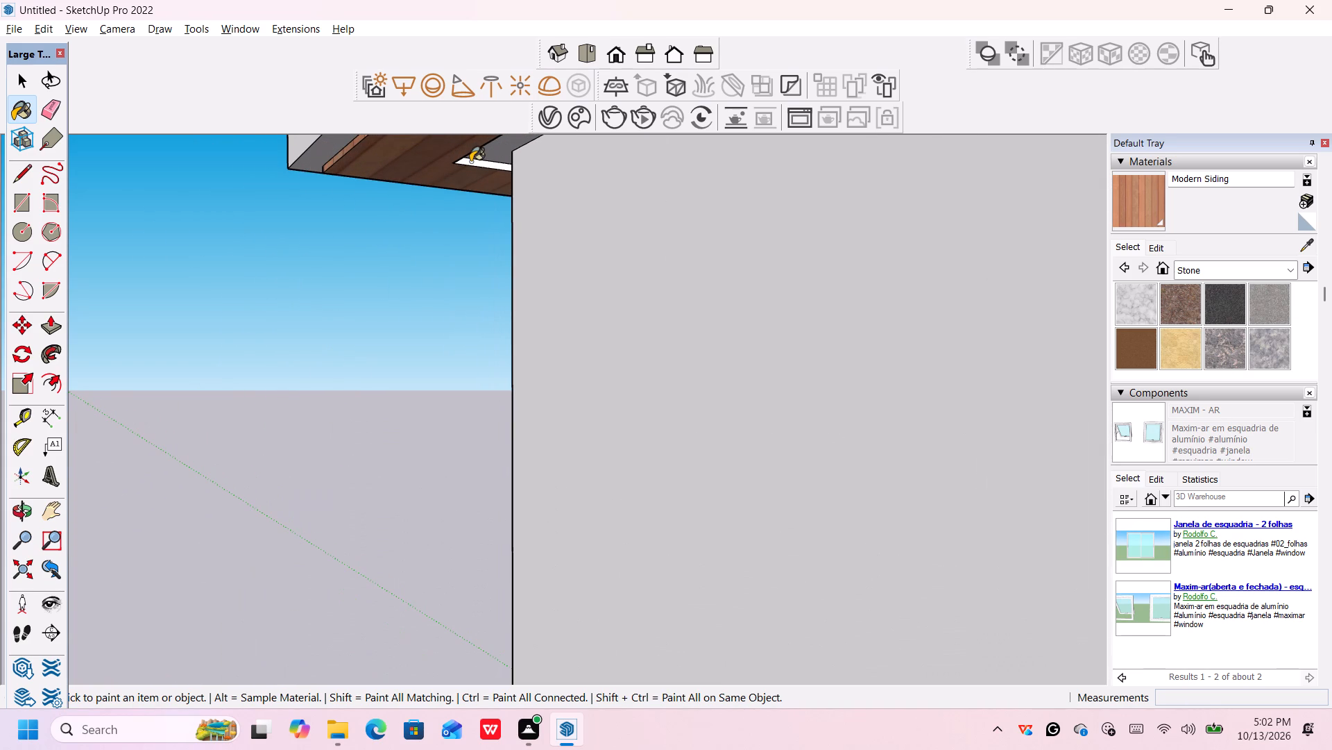
{"action": "scroll", "coordinate": [435, 201], "scroll_direction": "down", "scroll_amount": 14}
{"action": "scroll", "coordinate": [712, 163], "scroll_direction": "up", "scroll_amount": 4}
{"action": "scroll", "coordinate": [771, 169], "scroll_direction": "up", "scroll_amount": 4}
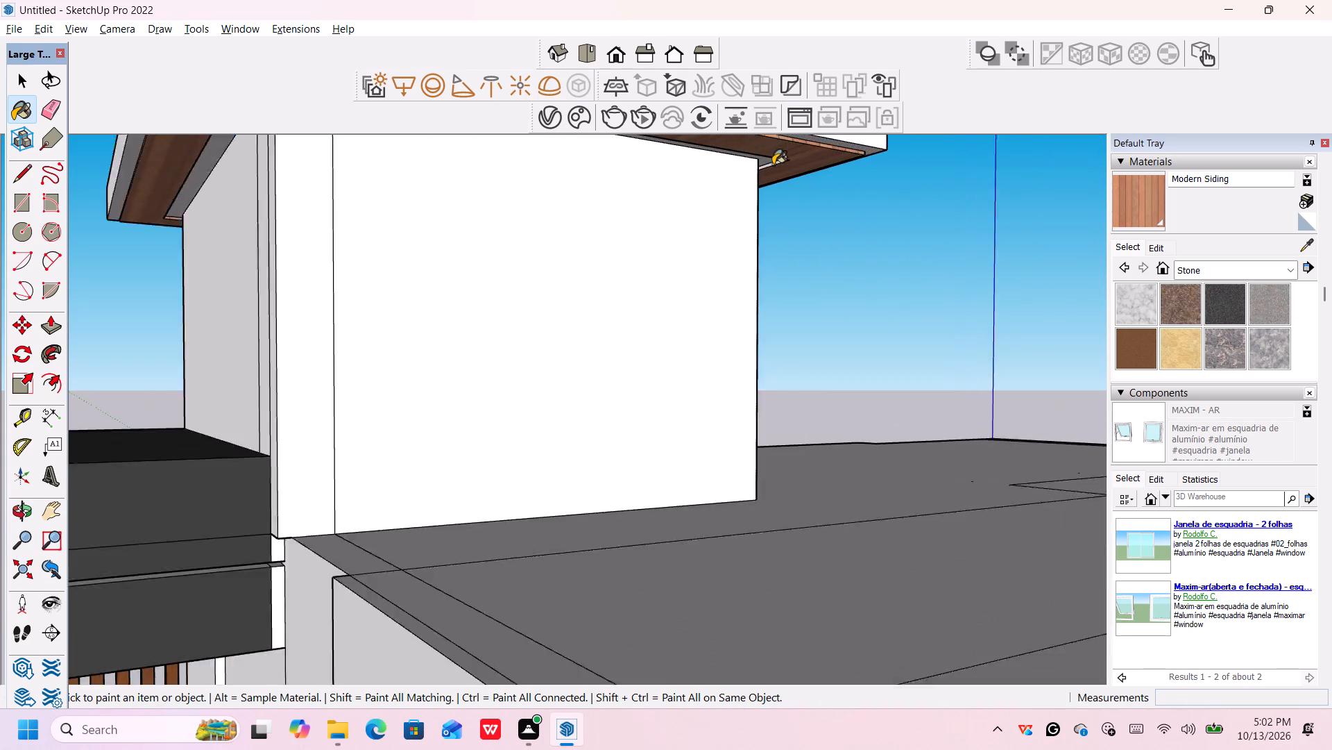
{"action": "scroll", "coordinate": [773, 165], "scroll_direction": "up", "scroll_amount": 7}
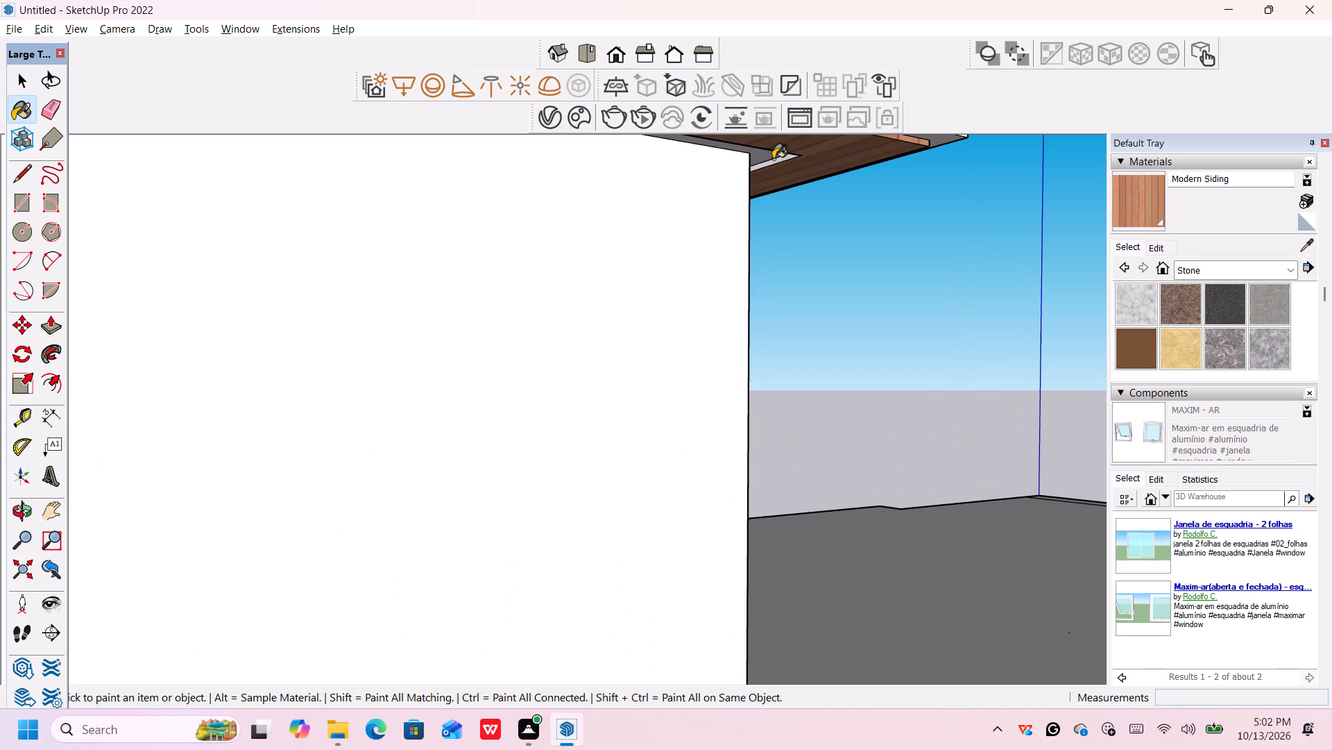
{"action": "left_click", "coordinate": [773, 160]}
Examine the wood-finished underside of the tower roof band from the balcony side around to the house front.
{"action": "scroll", "coordinate": [774, 162], "scroll_direction": "down", "scroll_amount": 15}
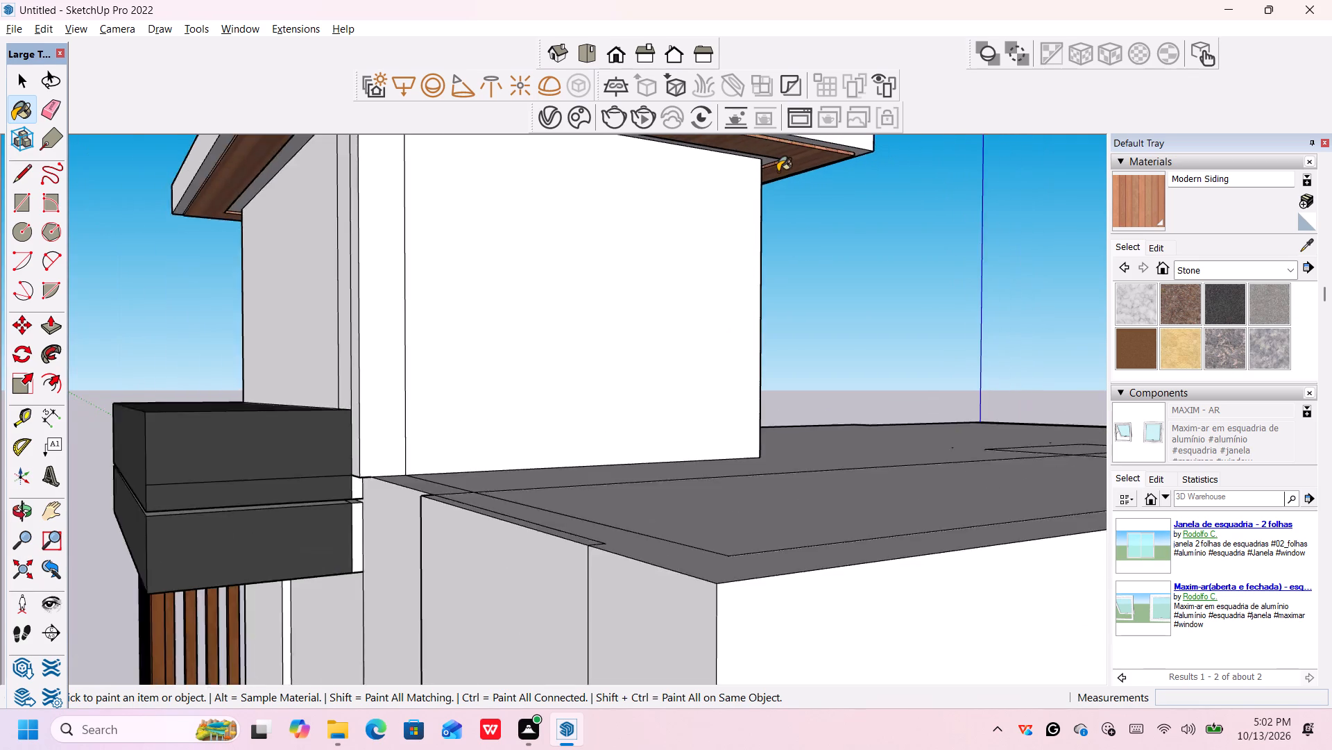
{"action": "scroll", "coordinate": [778, 172], "scroll_direction": "down", "scroll_amount": 6}
{"action": "scroll", "coordinate": [716, 208], "scroll_direction": "down", "scroll_amount": 4}
{"action": "middle_click_drag", "start_coordinate": [293, 247], "coordinate": [535, 200]}
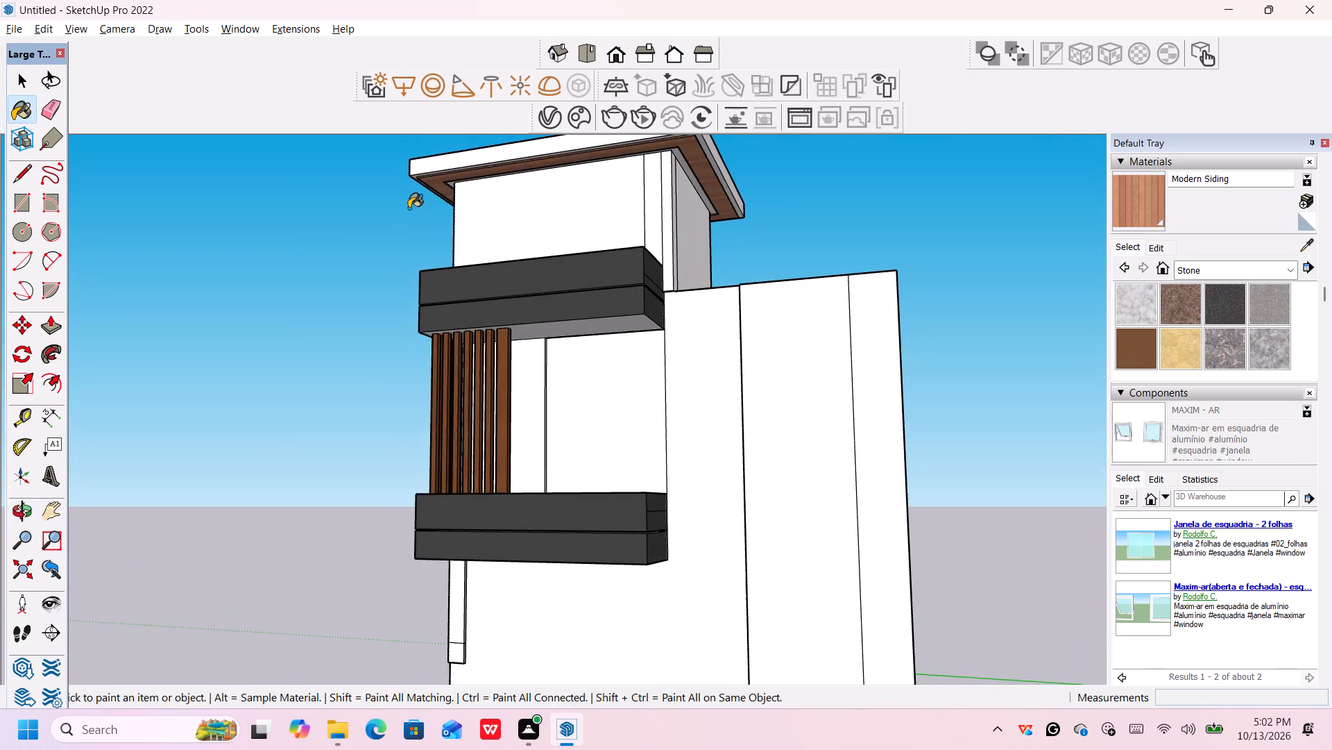
{"action": "middle_click_drag", "start_coordinate": [306, 227], "coordinate": [648, 236]}
{"action": "scroll", "coordinate": [530, 251], "scroll_direction": "up", "scroll_amount": 5}
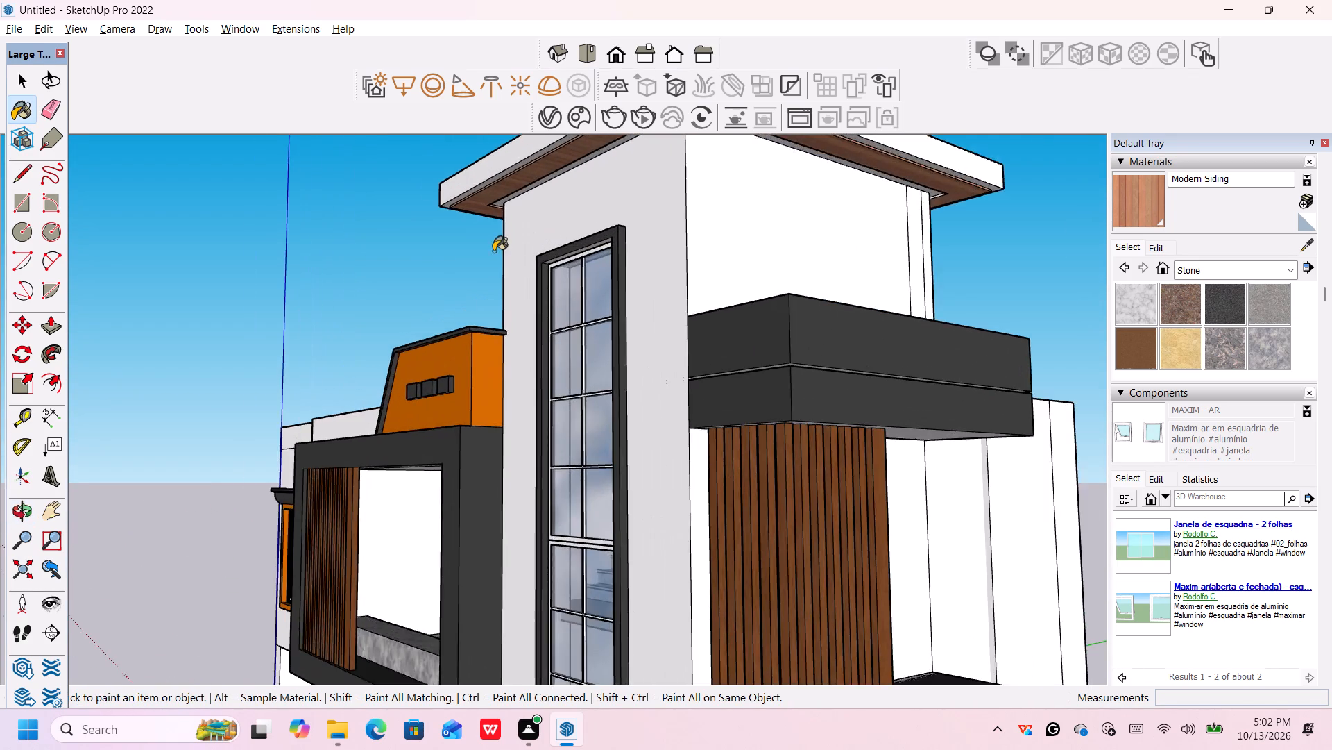
{"action": "scroll", "coordinate": [493, 251], "scroll_direction": "up", "scroll_amount": 4}
{"action": "scroll", "coordinate": [504, 240], "scroll_direction": "down", "scroll_amount": 11}
{"action": "middle_click_drag", "start_coordinate": [488, 256], "coordinate": [817, 170]}
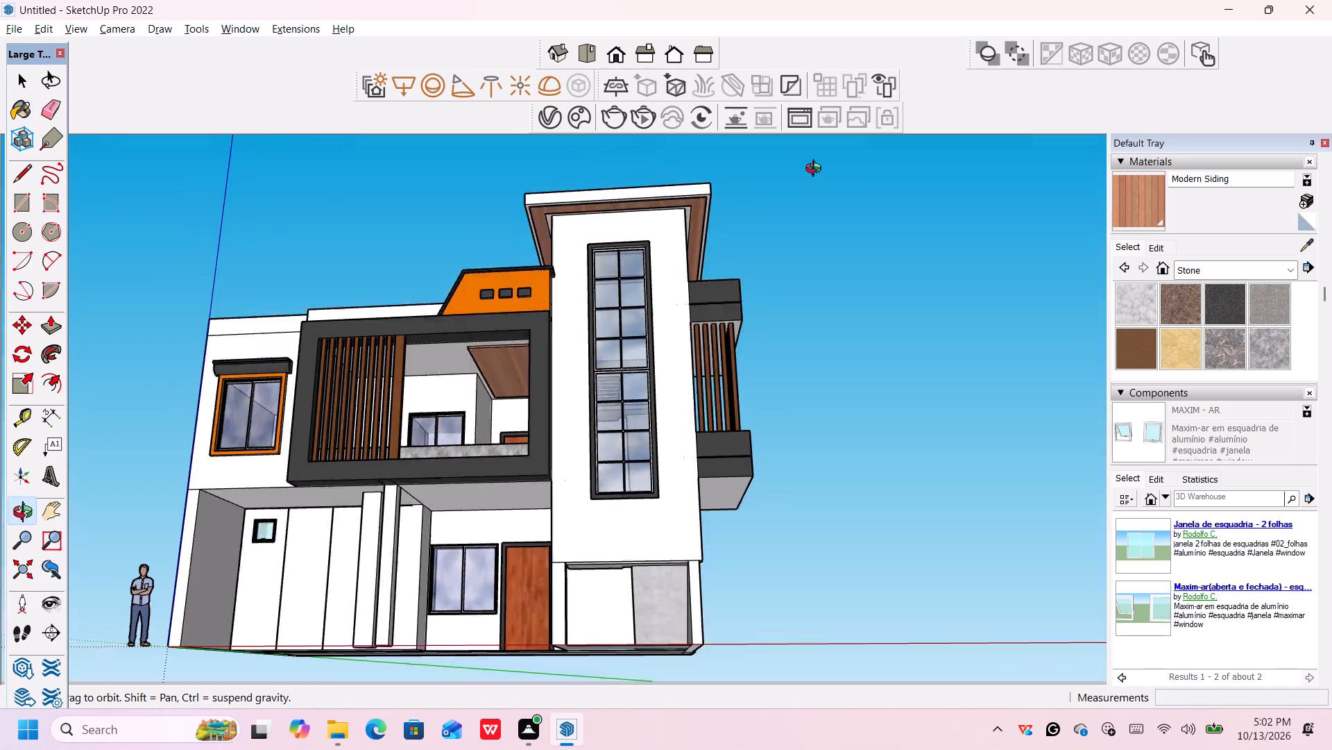
{"action": "middle_click_drag", "start_coordinate": [817, 170], "coordinate": [860, 158]}
Paint the strip's exposed inner edge face past the tower front wall's corner on the side balcony side with Modern Siding.
{"action": "middle_click_drag", "start_coordinate": [579, 255], "coordinate": [642, 235]}
{"action": "scroll", "coordinate": [642, 237], "scroll_direction": "up", "scroll_amount": 6}
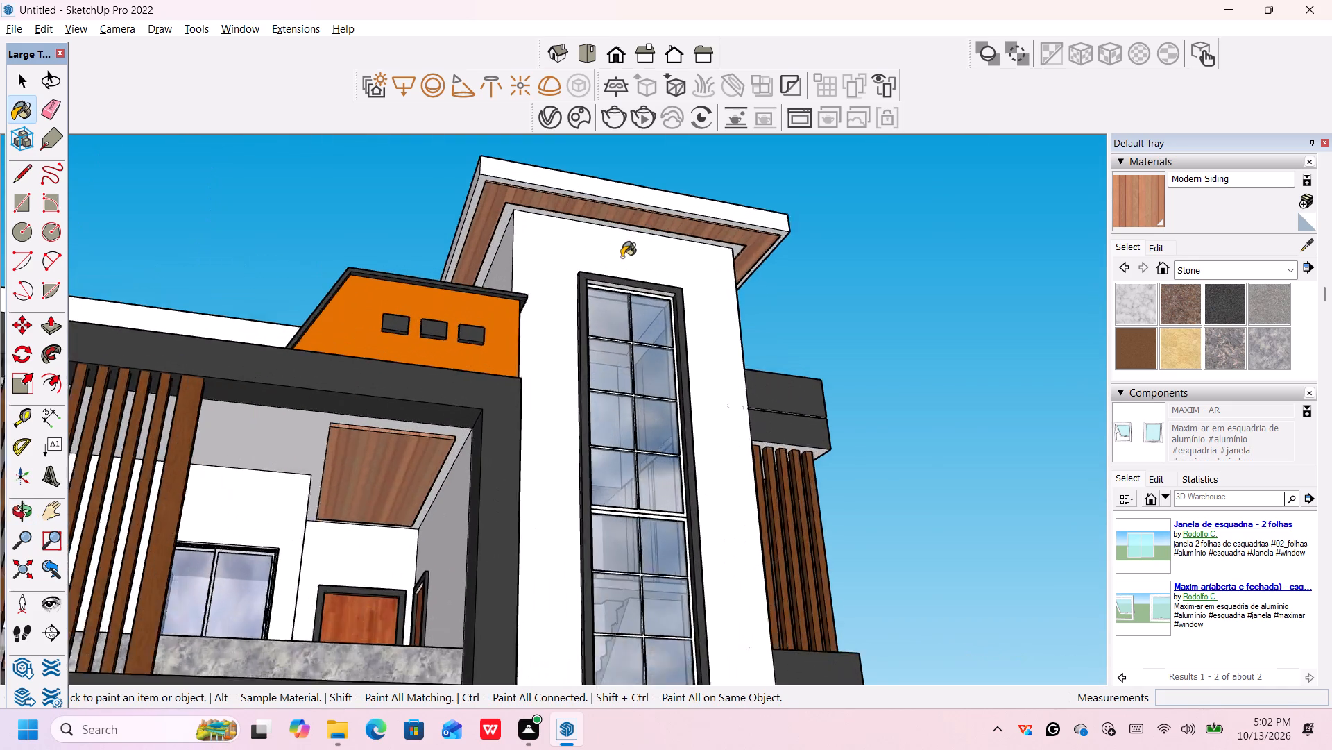
{"action": "scroll", "coordinate": [622, 257], "scroll_direction": "up", "scroll_amount": 2}
{"action": "middle_click_drag", "start_coordinate": [621, 256], "coordinate": [604, 187]}
{"action": "scroll", "coordinate": [606, 189], "scroll_direction": "down", "scroll_amount": 1}
{"action": "scroll", "coordinate": [635, 219], "scroll_direction": "up", "scroll_amount": 5}
{"action": "scroll", "coordinate": [772, 251], "scroll_direction": "up", "scroll_amount": 2}
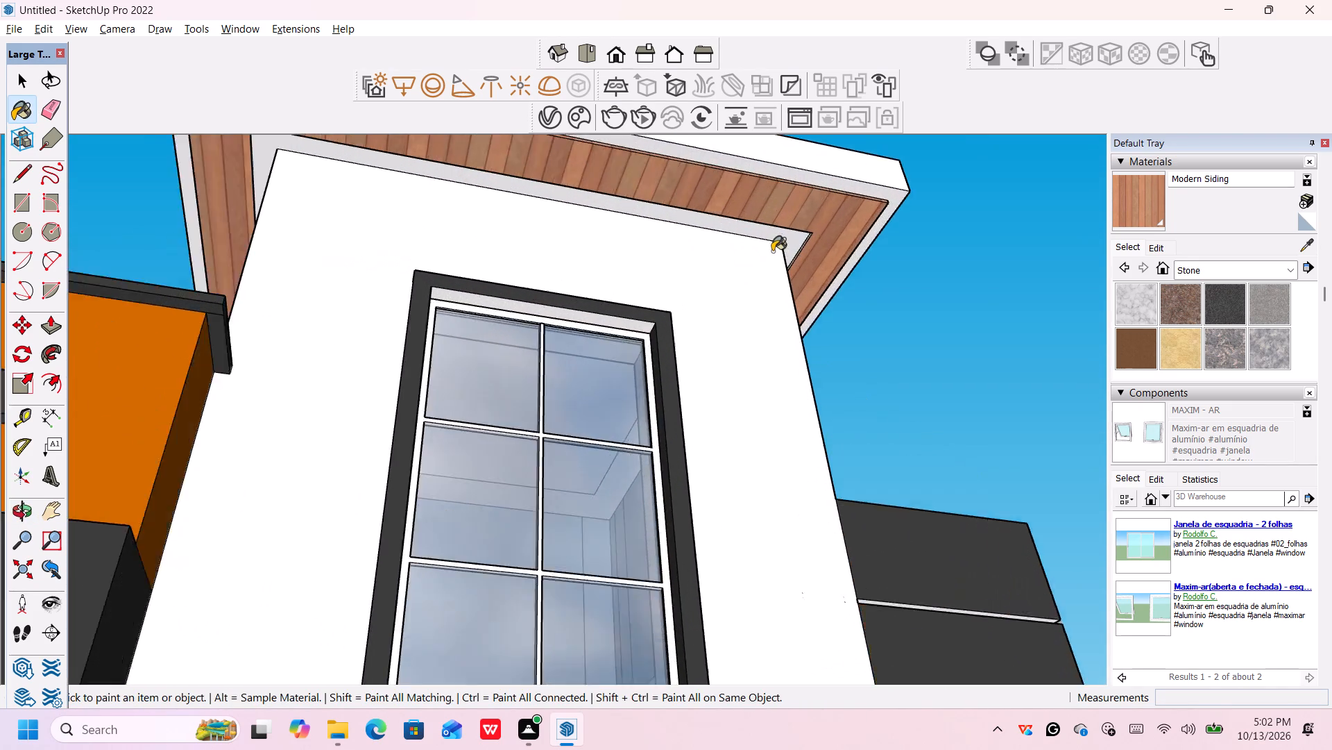
{"action": "scroll", "coordinate": [772, 251], "scroll_direction": "up", "scroll_amount": 11}
{"action": "middle_click_drag", "start_coordinate": [810, 250], "coordinate": [809, 200]}
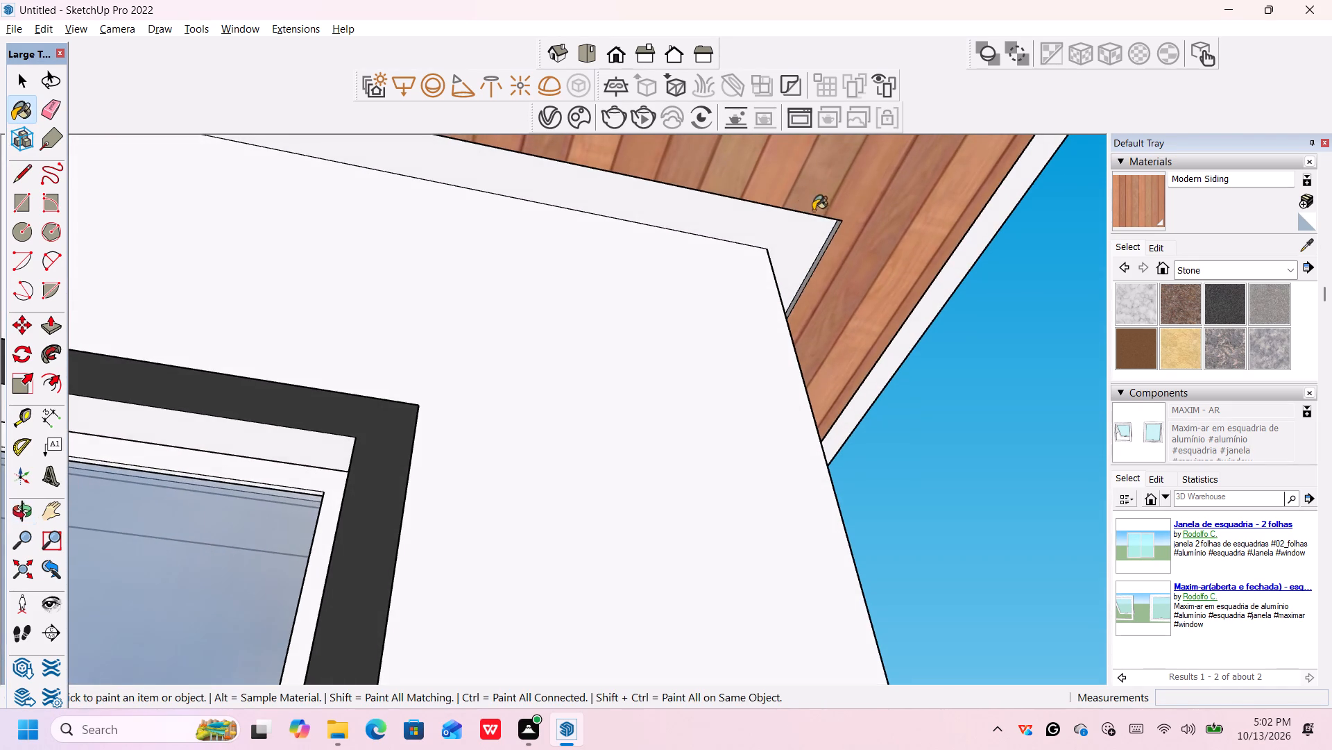
{"action": "scroll", "coordinate": [817, 240], "scroll_direction": "up", "scroll_amount": 5}
{"action": "left_click", "coordinate": [823, 255]}
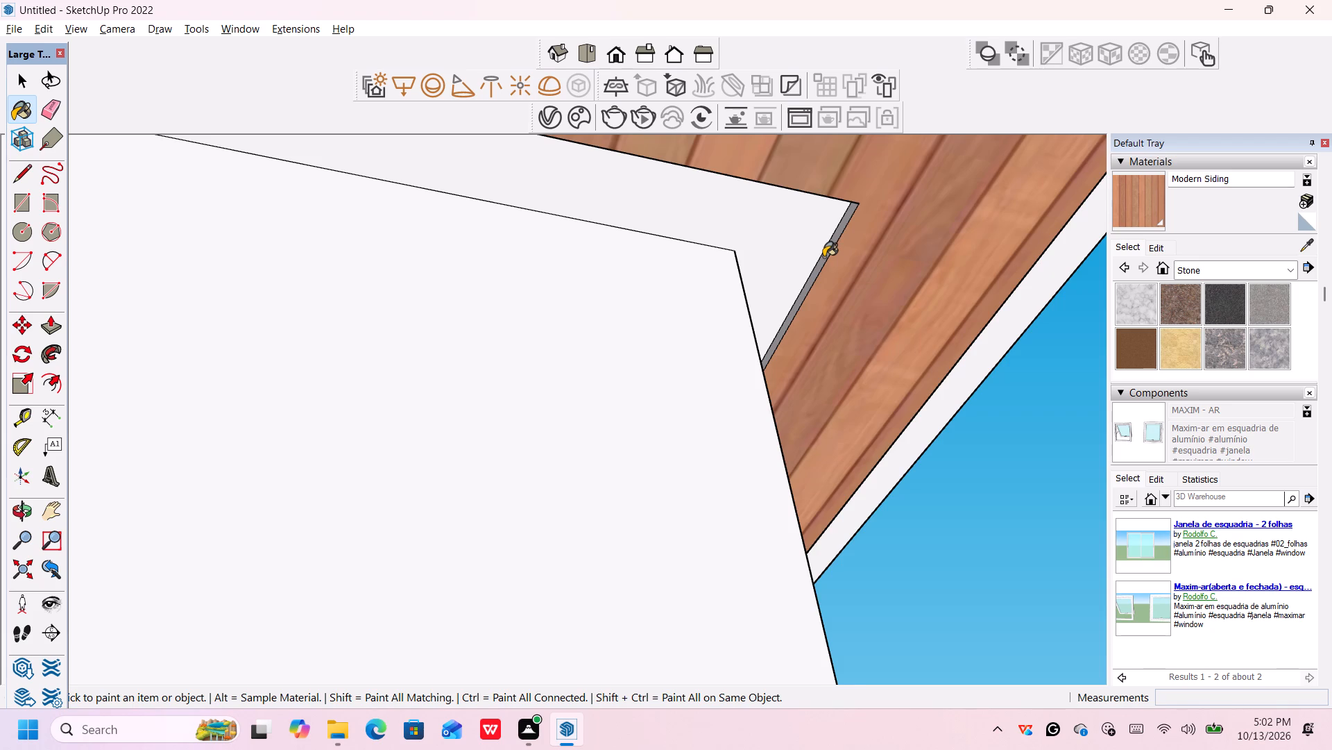
Paint the strip's exposed inner edge face past the rear corner of the tower's side balcony wall with Modern Siding.
{"action": "scroll", "coordinate": [823, 257], "scroll_direction": "down", "scroll_amount": 2}
{"action": "middle_click_drag", "start_coordinate": [823, 257], "coordinate": [304, 324]}
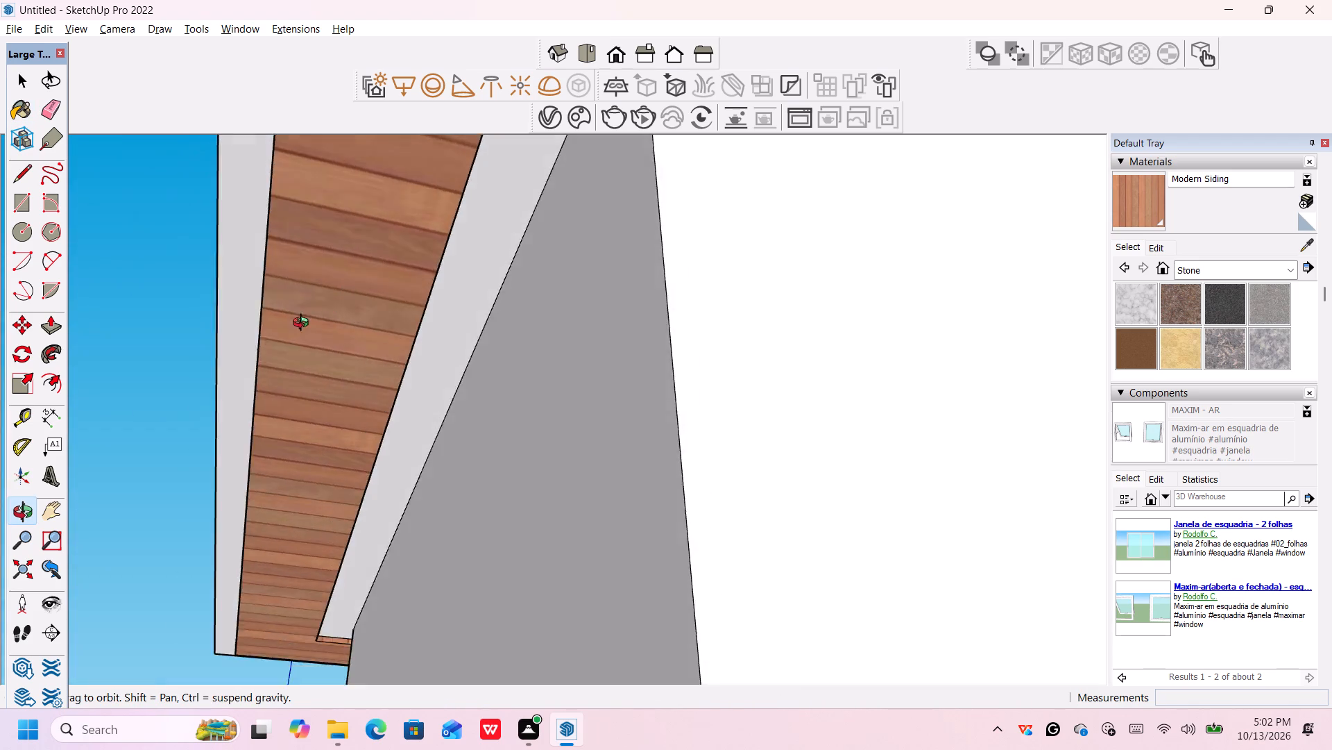
{"action": "middle_click_drag", "start_coordinate": [304, 324], "coordinate": [267, 390]}
{"action": "middle_click_drag", "start_coordinate": [374, 394], "coordinate": [332, 415]}
{"action": "scroll", "coordinate": [348, 376], "scroll_direction": "up", "scroll_amount": 1}
{"action": "scroll", "coordinate": [348, 376], "scroll_direction": "down", "scroll_amount": 20}
{"action": "scroll", "coordinate": [348, 376], "scroll_direction": "down", "scroll_amount": 7}
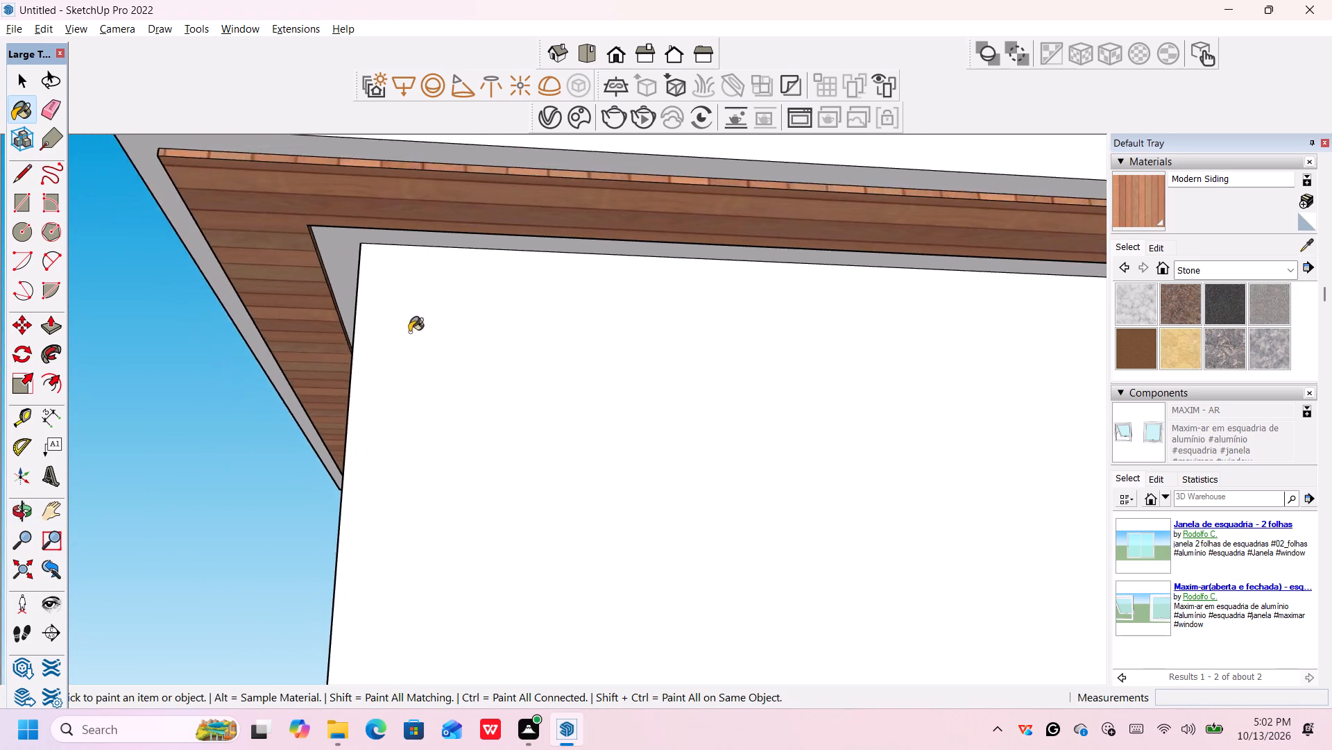
{"action": "scroll", "coordinate": [409, 332], "scroll_direction": "down", "scroll_amount": 9}
{"action": "scroll", "coordinate": [1021, 329], "scroll_direction": "down", "scroll_amount": 8}
{"action": "scroll", "coordinate": [1047, 332], "scroll_direction": "up", "scroll_amount": 3}
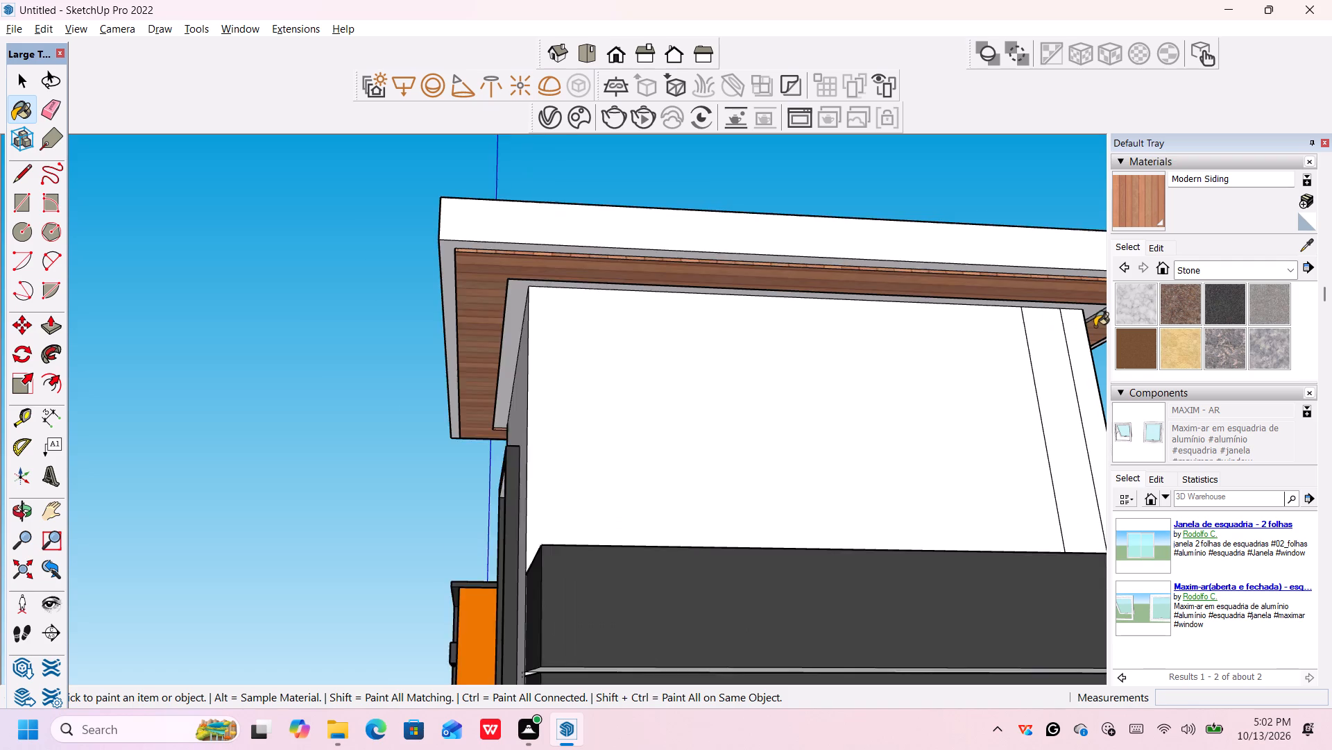
{"action": "scroll", "coordinate": [1095, 326], "scroll_direction": "up", "scroll_amount": 2}
{"action": "scroll", "coordinate": [1093, 324], "scroll_direction": "down", "scroll_amount": 1}
{"action": "scroll", "coordinate": [1093, 317], "scroll_direction": "up", "scroll_amount": 7}
{"action": "left_click", "coordinate": [1091, 315]}
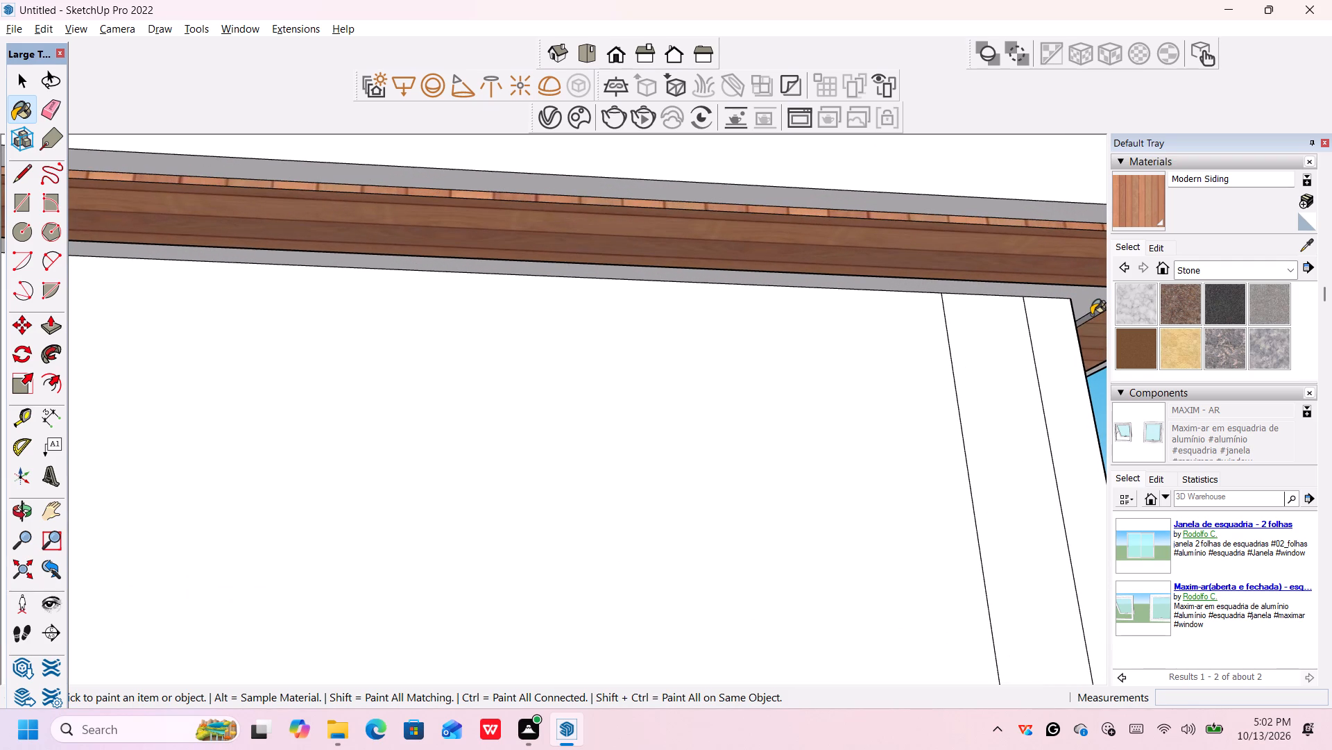
Examine the whole house from the tower's side balcony around to the front facade.
{"action": "scroll", "coordinate": [1083, 316], "scroll_direction": "down", "scroll_amount": 13}
{"action": "scroll", "coordinate": [1072, 319], "scroll_direction": "up", "scroll_amount": 1}
{"action": "scroll", "coordinate": [1072, 319], "scroll_direction": "down", "scroll_amount": 14}
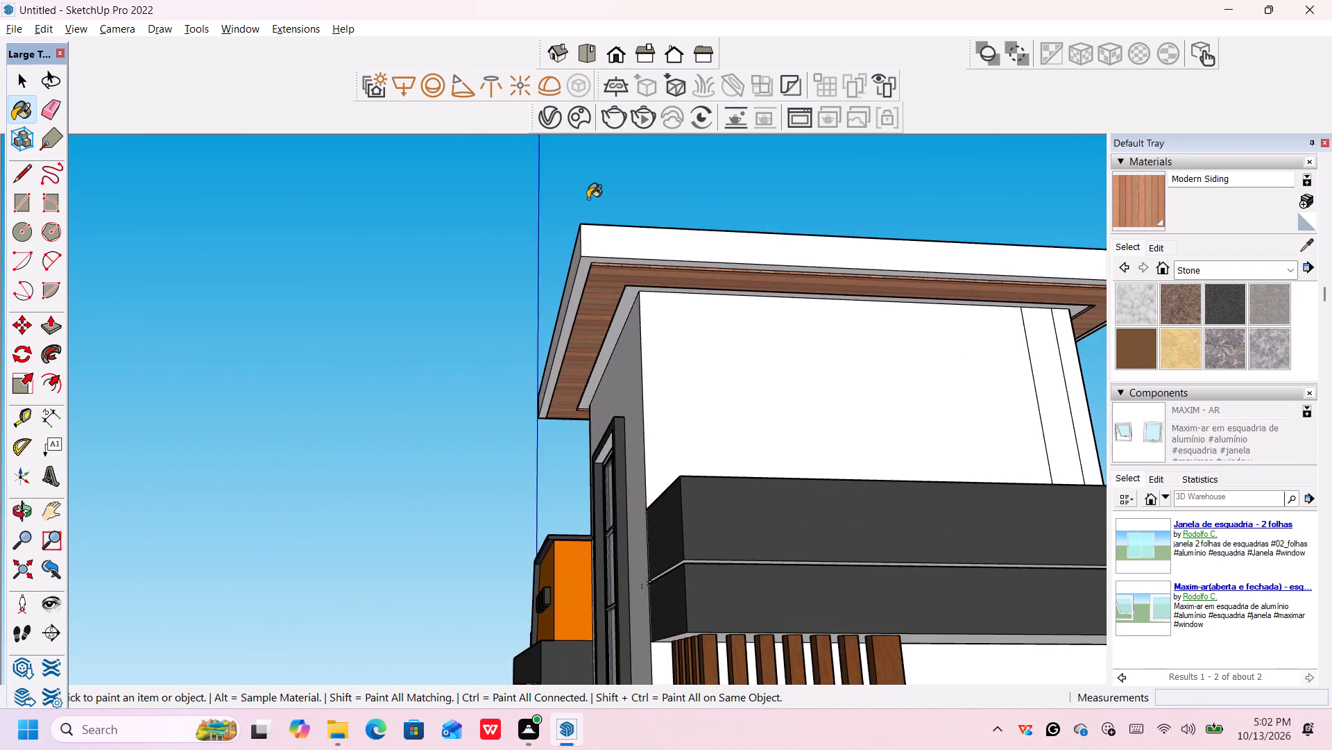
{"action": "scroll", "coordinate": [540, 215], "scroll_direction": "down", "scroll_amount": 11}
{"action": "middle_click_drag", "start_coordinate": [476, 264], "coordinate": [660, 519]}
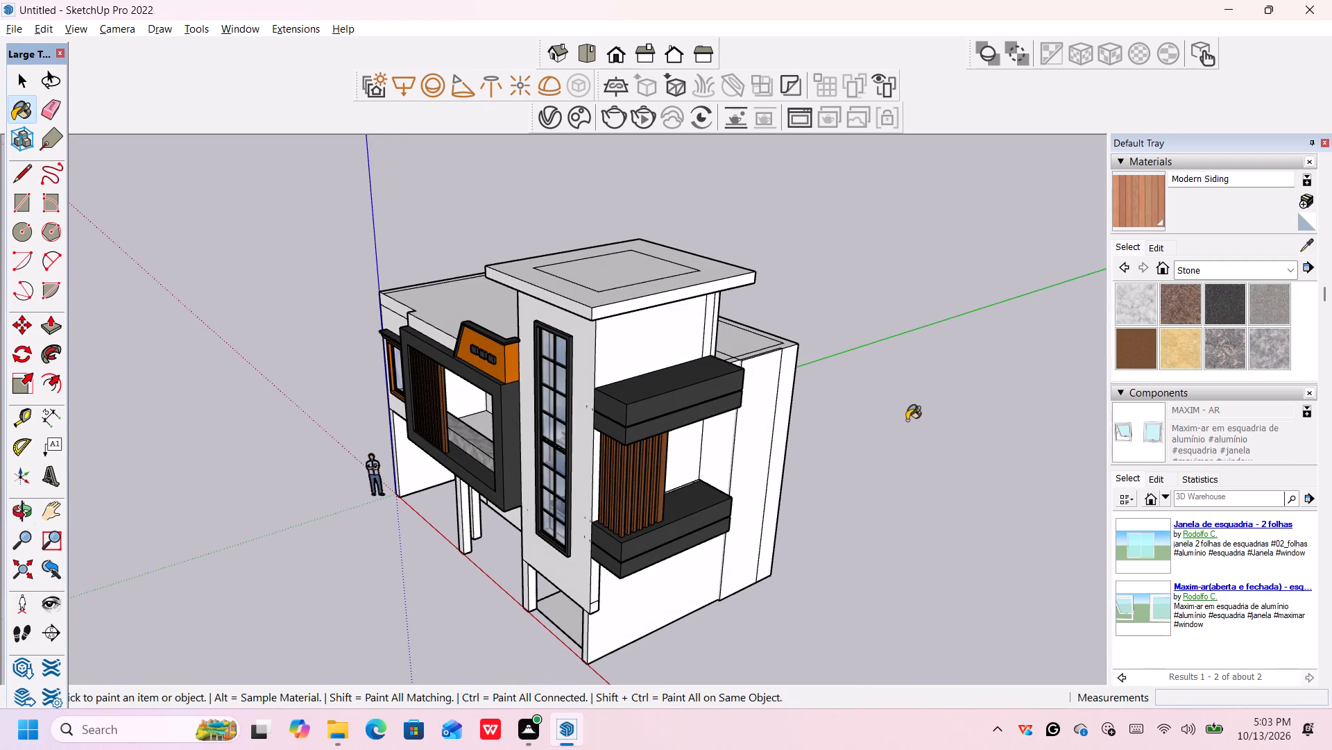
{"action": "key", "text": "space"}
{"action": "scroll", "coordinate": [852, 393], "scroll_direction": "down", "scroll_amount": 6}
{"action": "middle_click_drag", "start_coordinate": [536, 529], "coordinate": [756, 371]}
{"action": "middle_click_drag", "start_coordinate": [459, 532], "coordinate": [706, 556]}
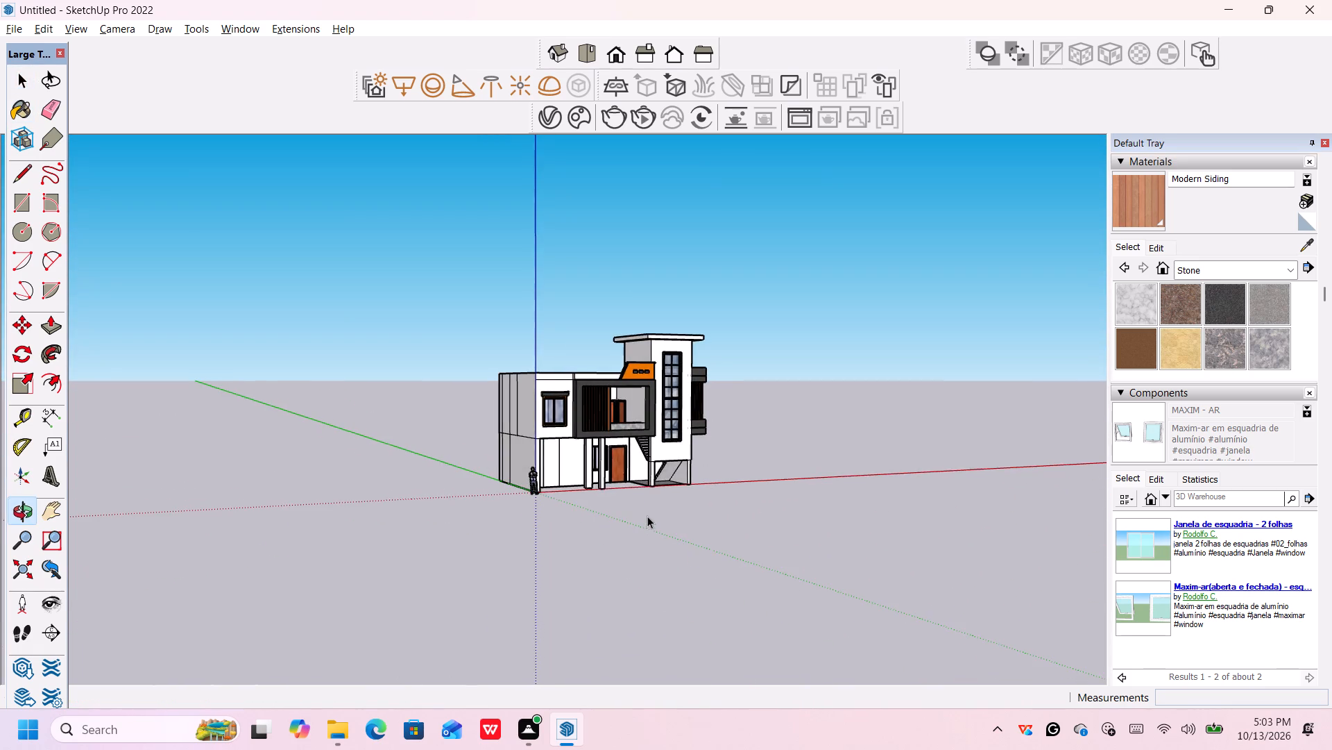
{"action": "scroll", "coordinate": [647, 510], "scroll_direction": "up", "scroll_amount": 5}
{"action": "middle_click_drag", "start_coordinate": [651, 497], "coordinate": [618, 524]}
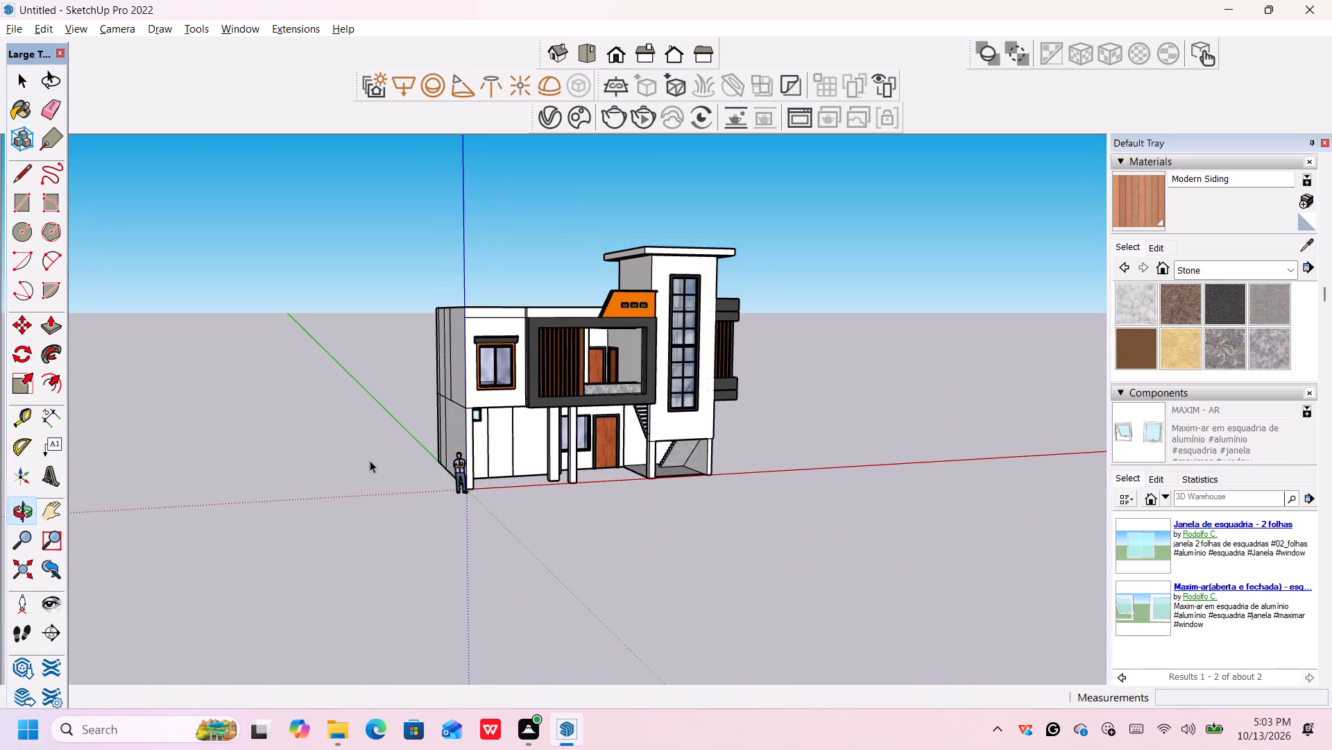
Erase the stray vertical lines on both storeys of the plain side wall opposite the stair tower.
{"action": "scroll", "coordinate": [361, 462], "scroll_direction": "up", "scroll_amount": 5}
{"action": "middle_click_drag", "start_coordinate": [420, 429], "coordinate": [546, 519]}
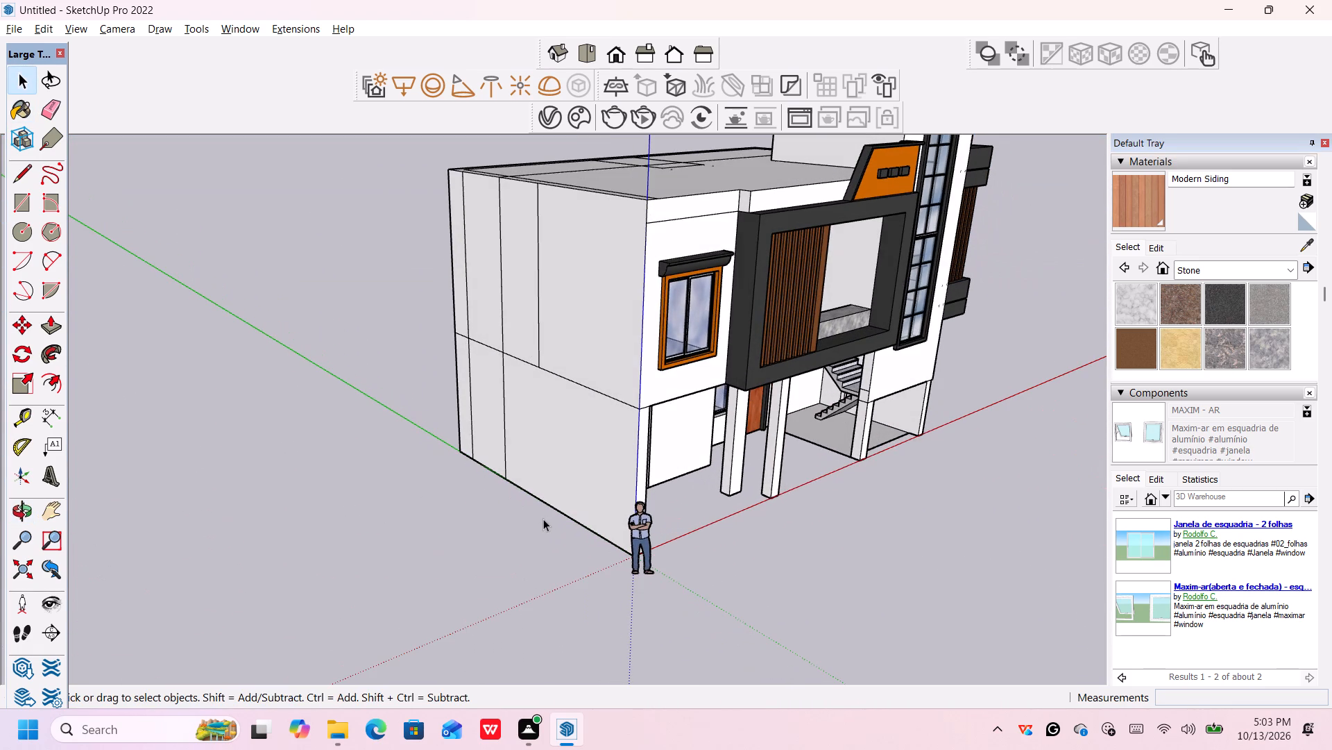
{"action": "key", "text": "e"}
{"action": "left_click", "coordinate": [501, 396]}
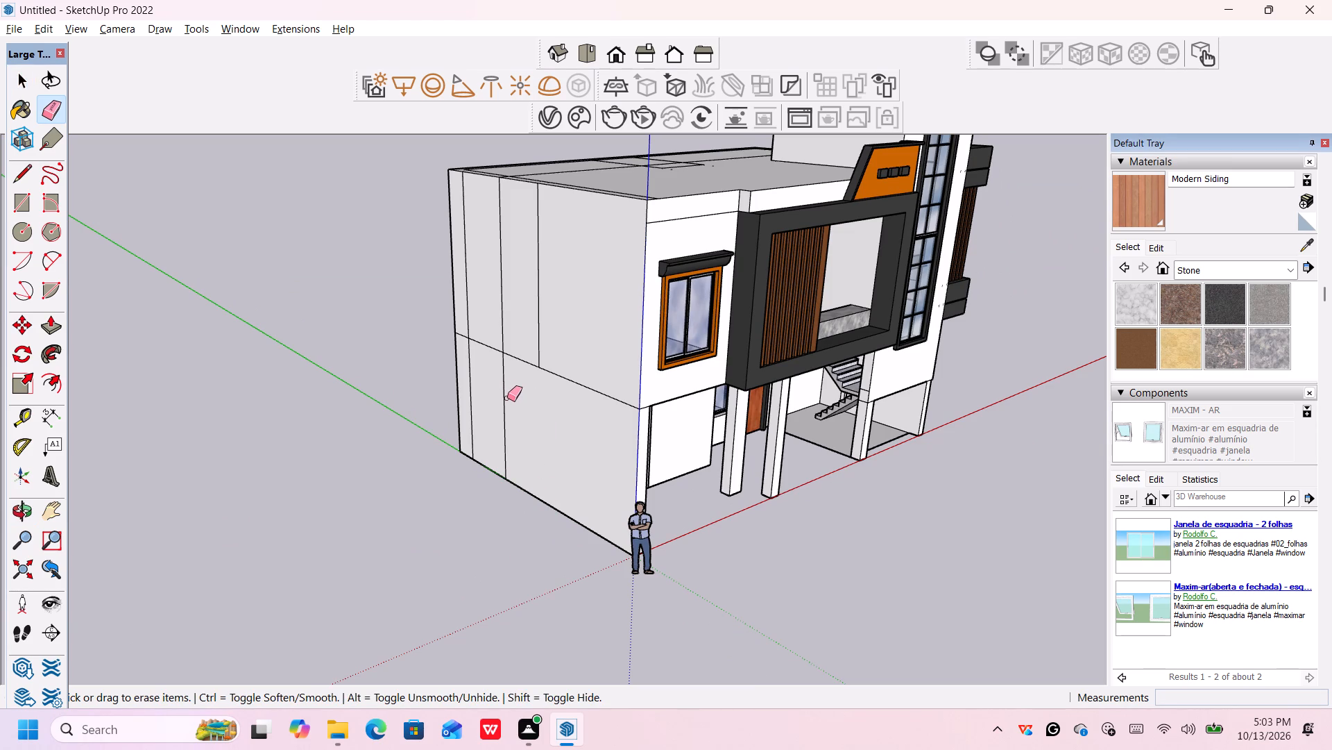
{"action": "left_click", "coordinate": [504, 397]}
{"action": "left_click", "coordinate": [469, 394]}
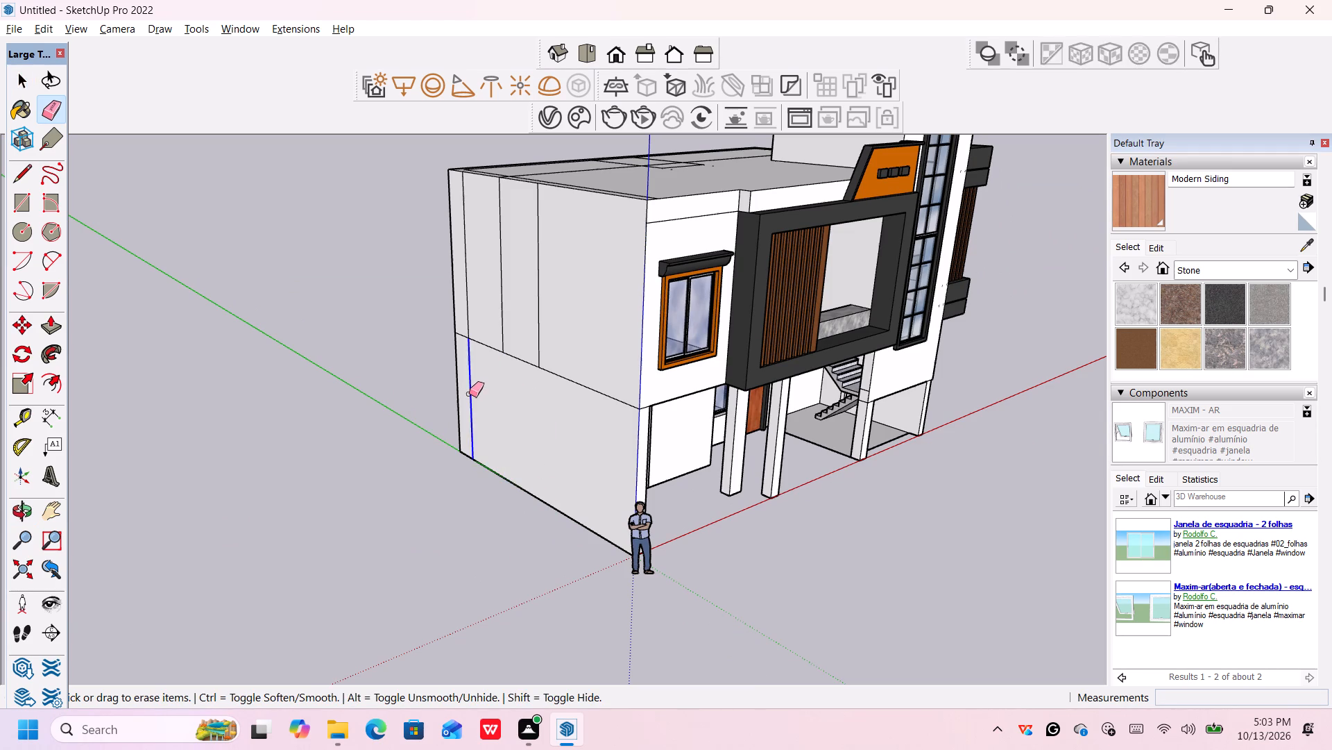
{"action": "left_click", "coordinate": [469, 322]}
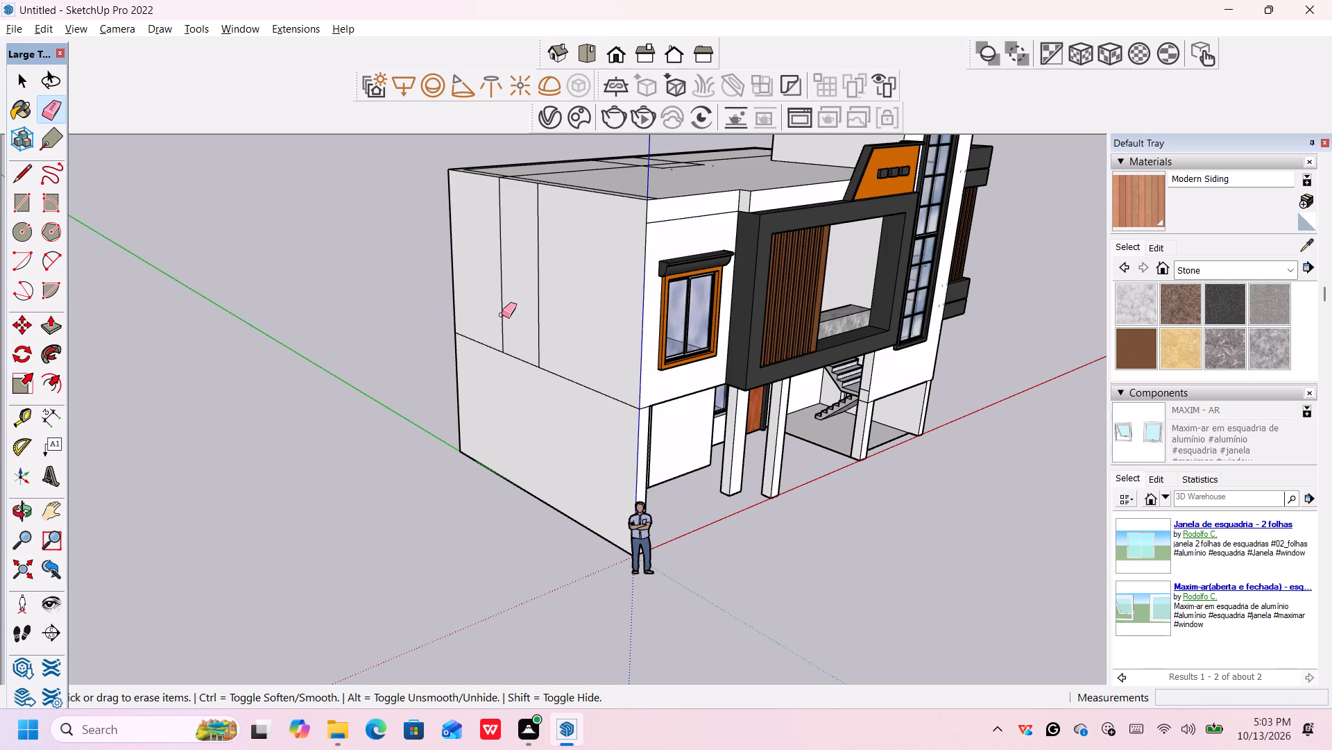
{"action": "left_click", "coordinate": [502, 315]}
{"action": "left_click", "coordinate": [540, 313]}
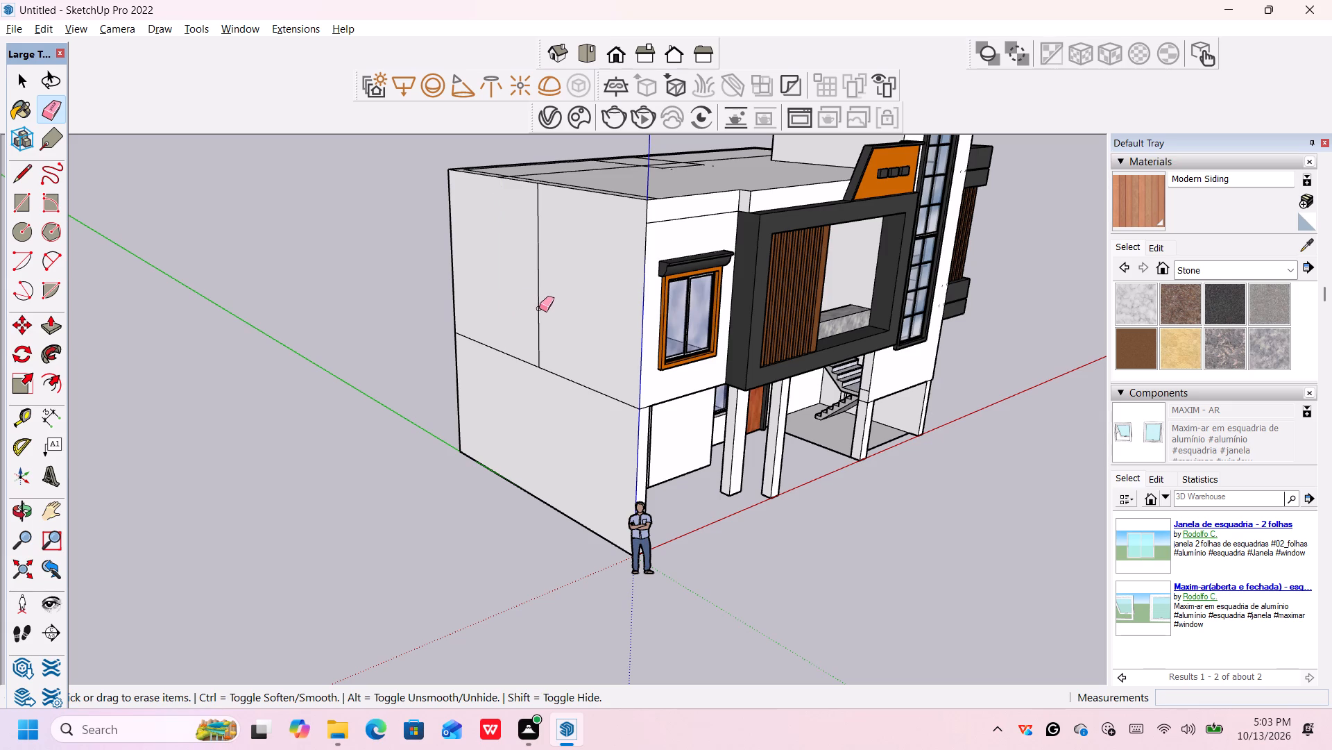
{"action": "left_click", "coordinate": [537, 304]}
Examine the front facade and its ground-floor openings near eye level.
{"action": "scroll", "coordinate": [568, 258], "scroll_direction": "down", "scroll_amount": 10}
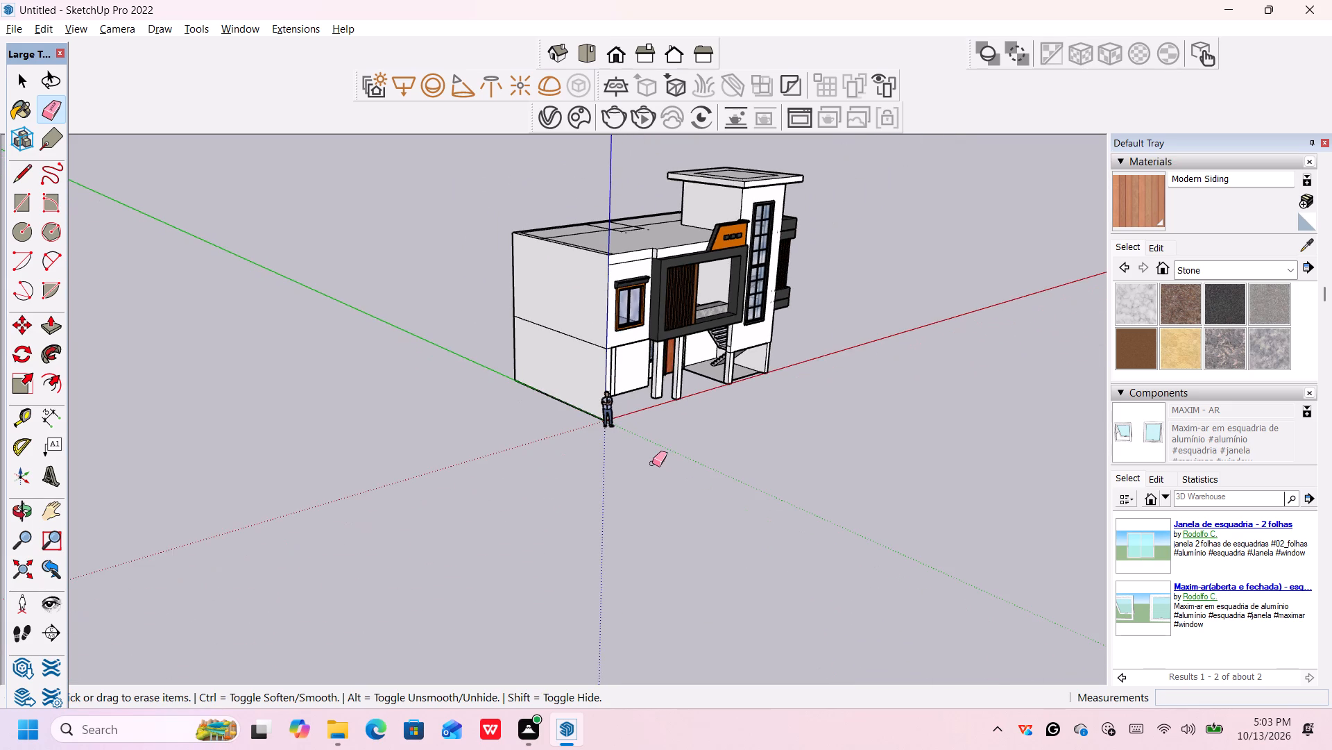
{"action": "middle_click_drag", "start_coordinate": [662, 477], "coordinate": [622, 374]}
{"action": "scroll", "coordinate": [635, 408], "scroll_direction": "up", "scroll_amount": 4}
{"action": "scroll", "coordinate": [638, 407], "scroll_direction": "down", "scroll_amount": 1}
{"action": "middle_click_drag", "start_coordinate": [639, 415], "coordinate": [629, 417]}
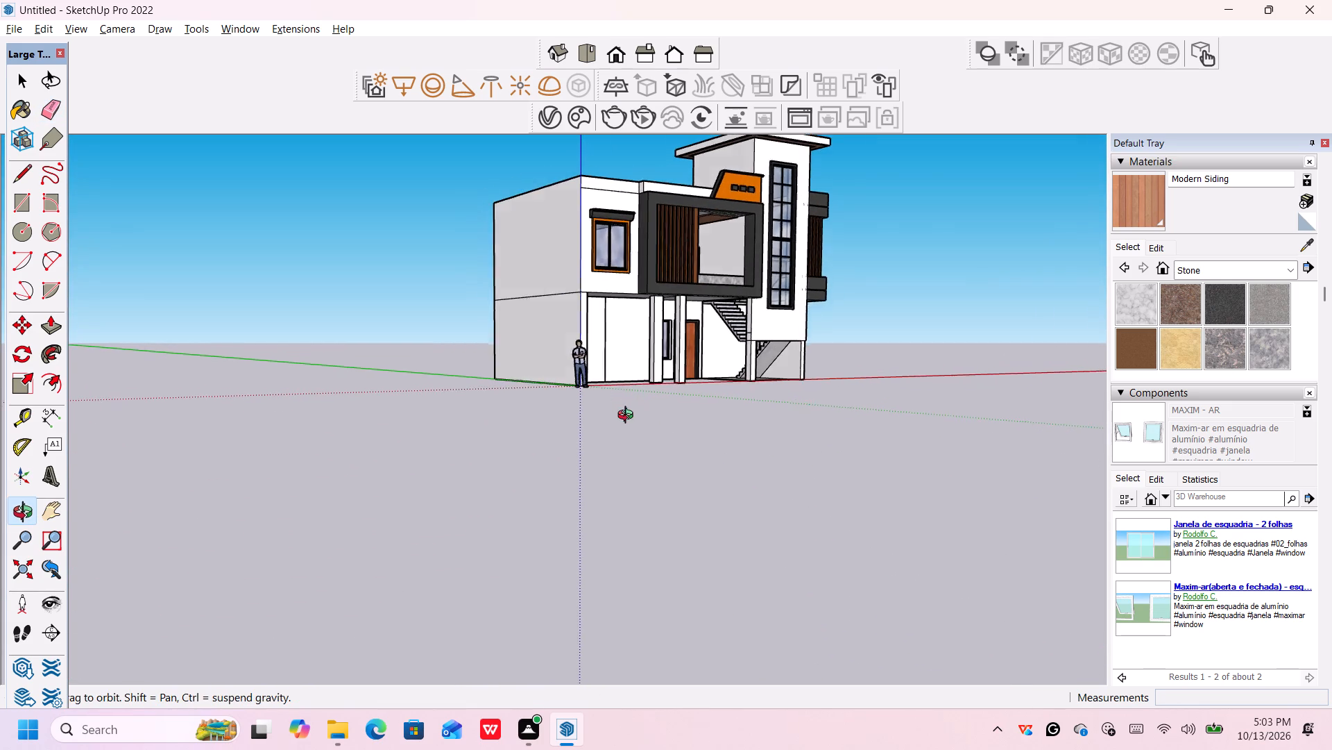
{"action": "middle_click_drag", "start_coordinate": [629, 417], "coordinate": [459, 440]}
{"action": "middle_click", "coordinate": [427, 440]}
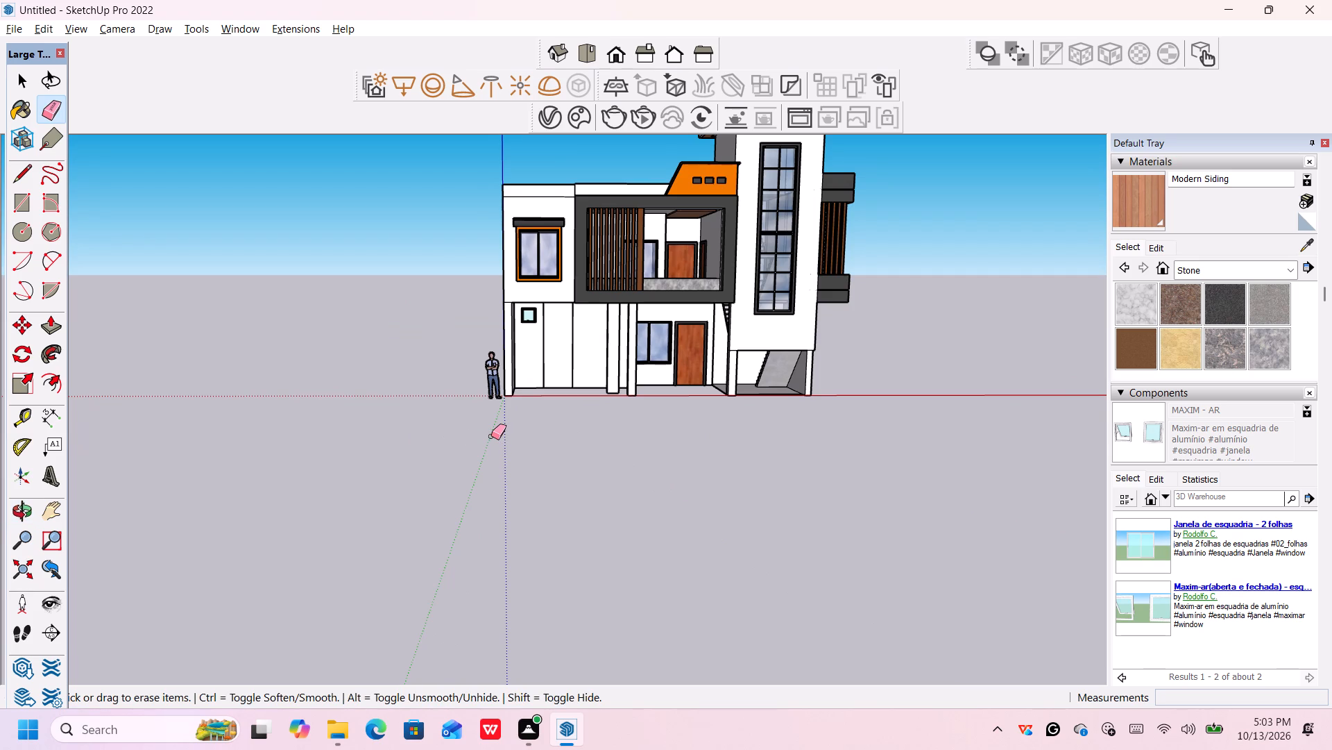
{"action": "key", "text": "space"}
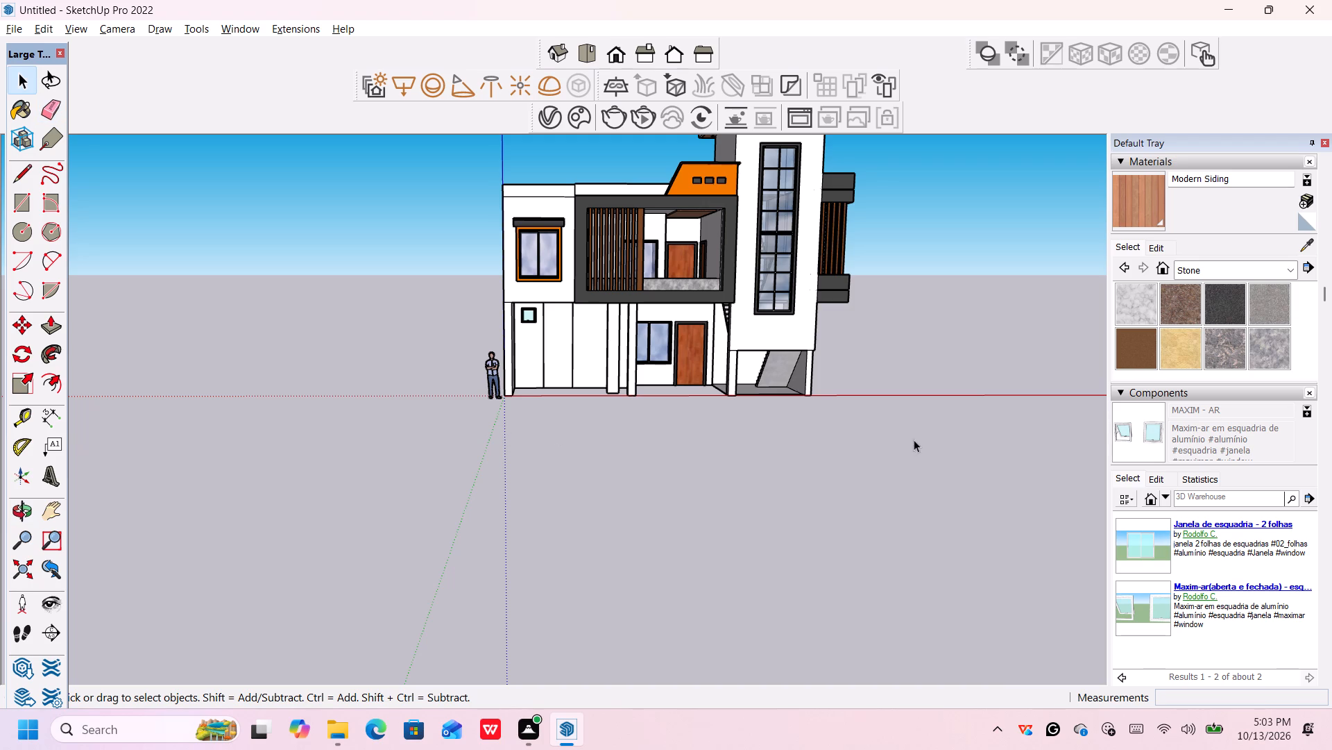
Search the 3D Warehouse components for "grill gate".
{"action": "left_click", "coordinate": [1261, 498]}
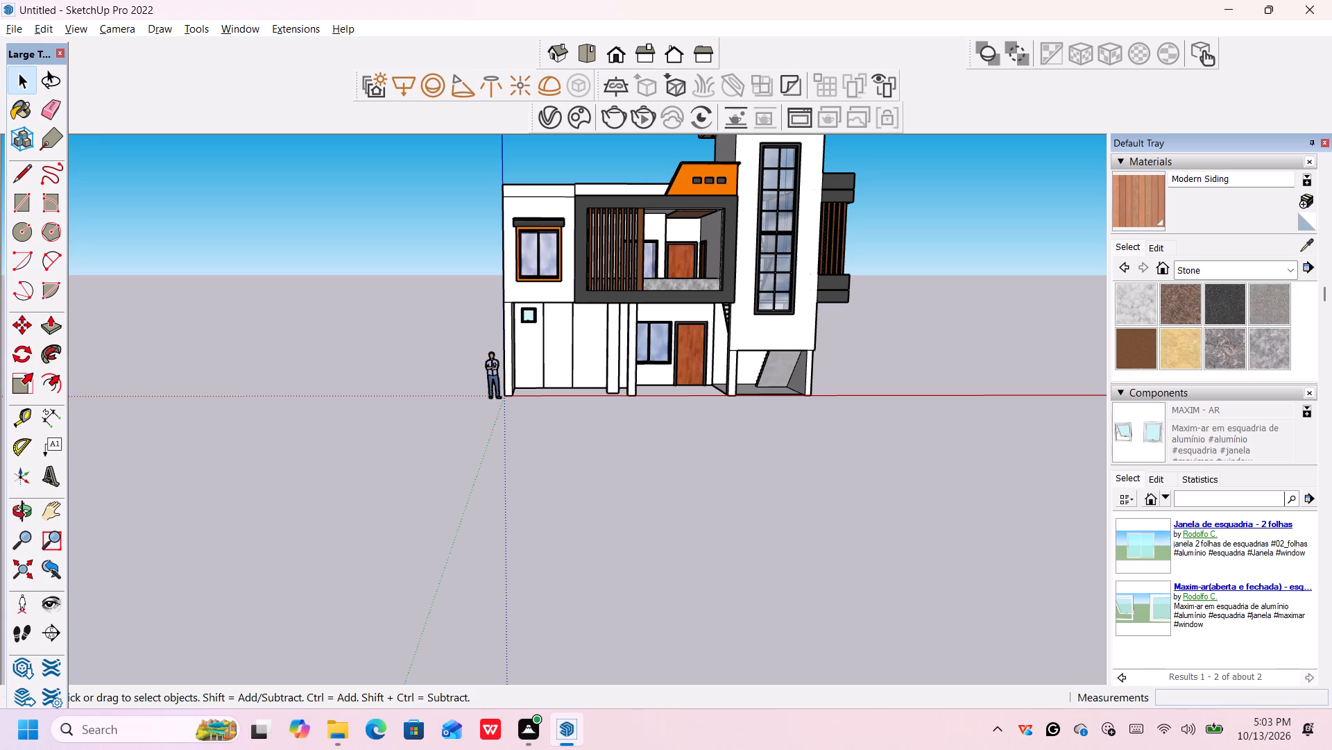
{"action": "key", "text": "g"}
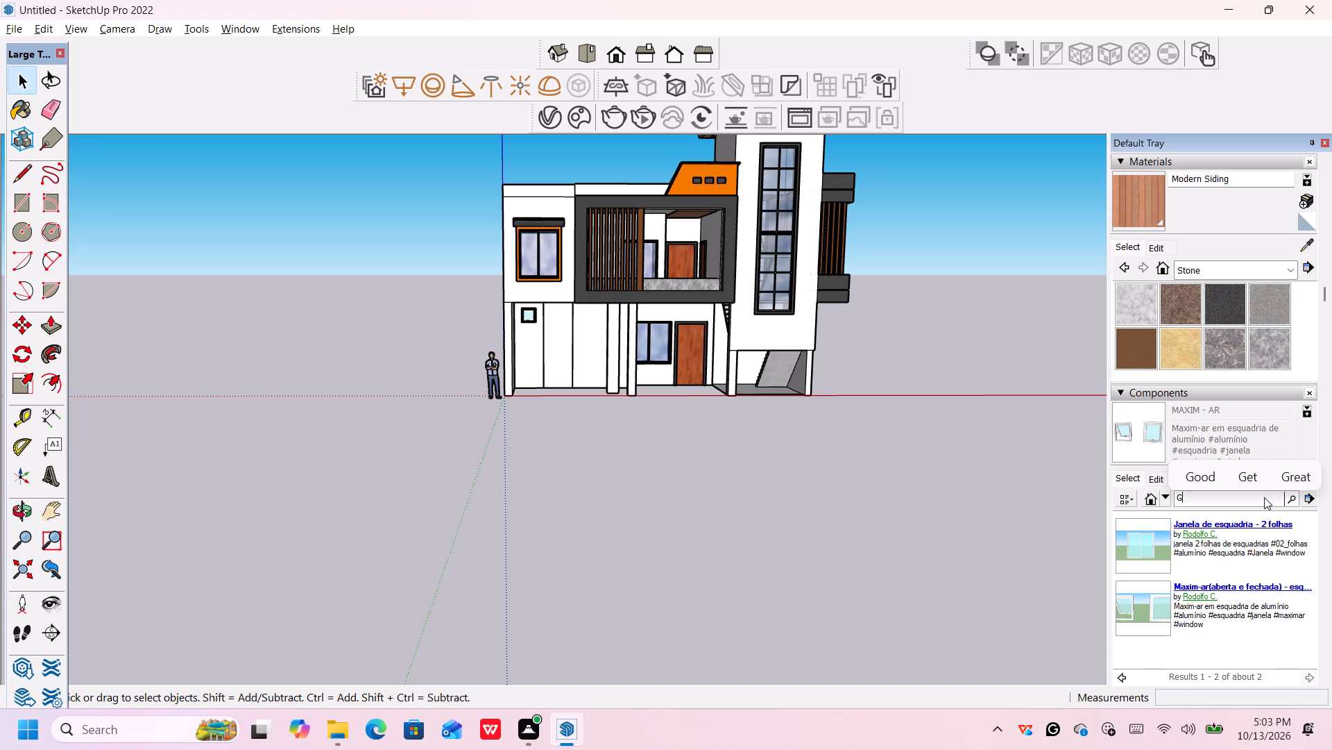
{"action": "type", "text": "RILL"}
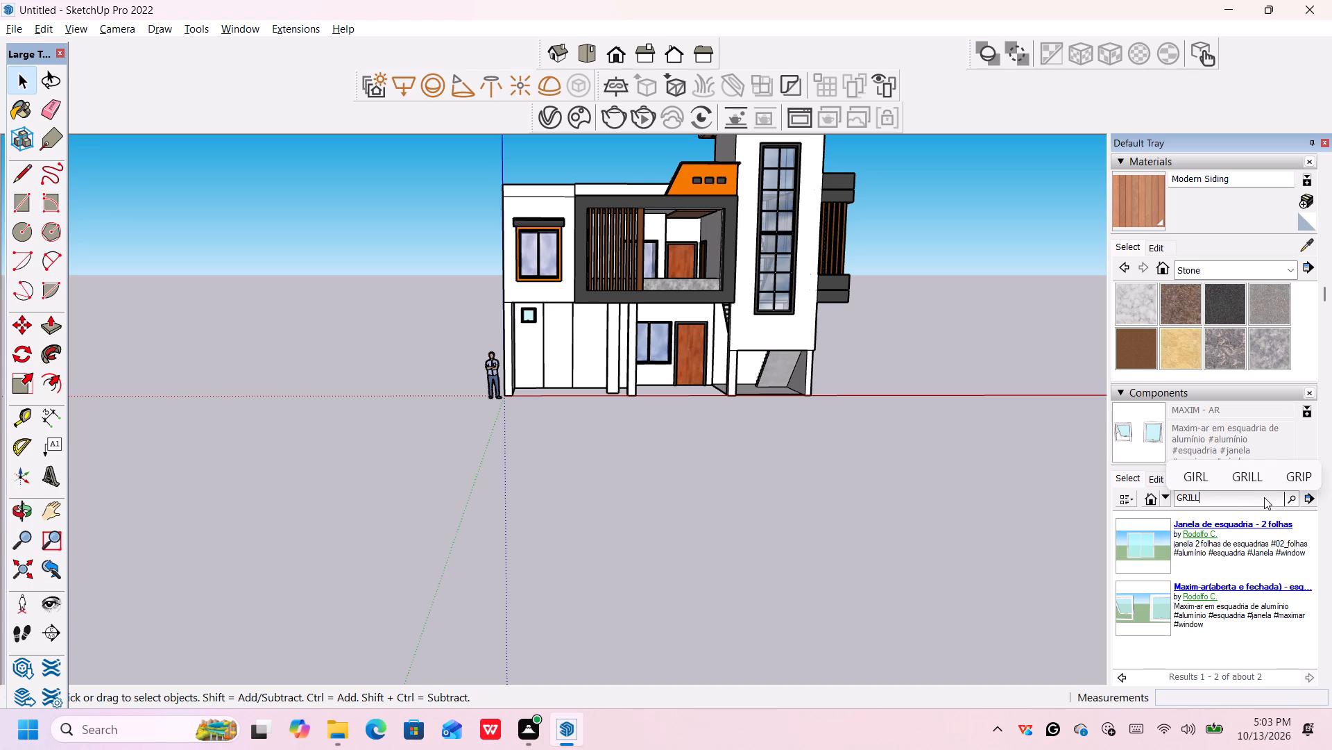
{"action": "key", "text": "BackSpace"}
{"action": "key", "text": "BackSpace"}
{"action": "key", "text": "BackSpace"}
{"action": "key", "text": "BackSpace"}
{"action": "key", "text": "BackSpace"}
{"action": "key", "text": "BackSpace"}
{"action": "key", "text": "BackSpace"}
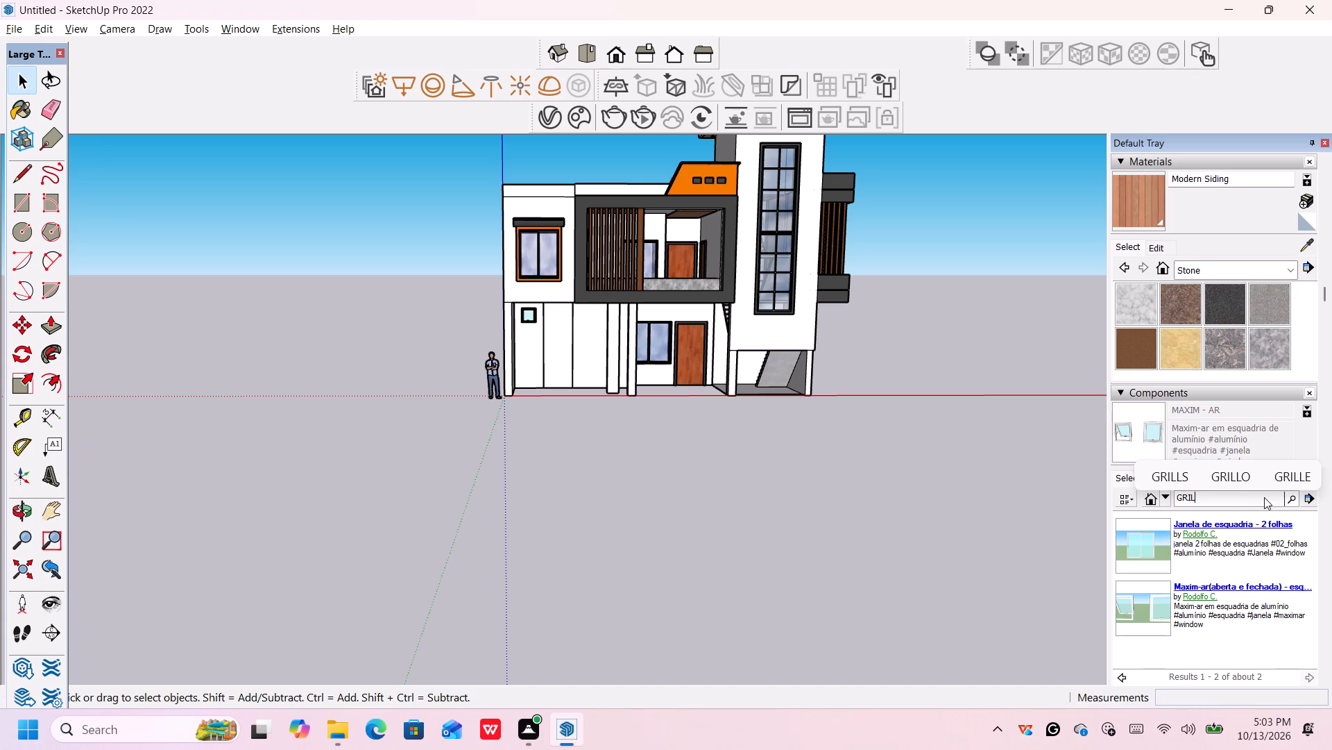
{"action": "type", "text": "grill gate"}
{"action": "key", "text": "Return"}
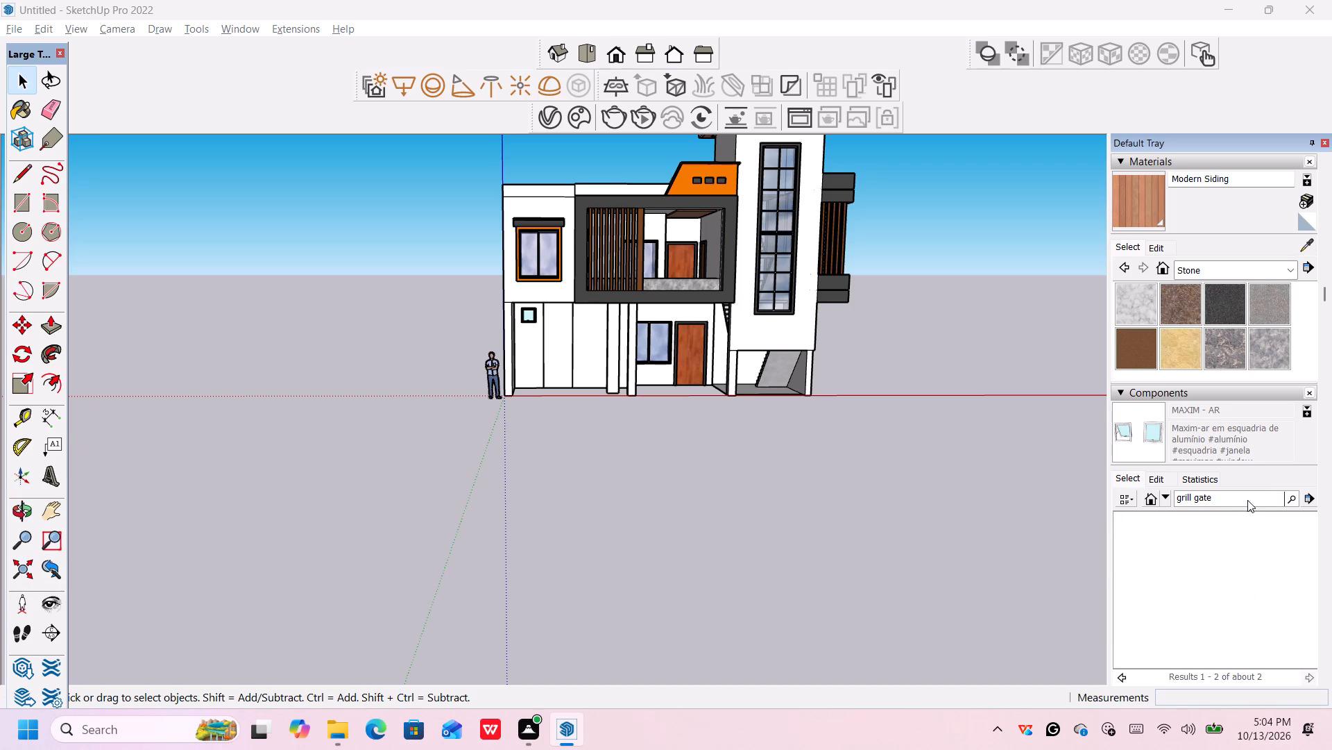
Insert the horizontal-bar double GRILL GATE component on the open ground in front of the house, beyond the stair tower.
{"action": "scroll", "coordinate": [1223, 563], "scroll_direction": "down", "scroll_amount": 2}
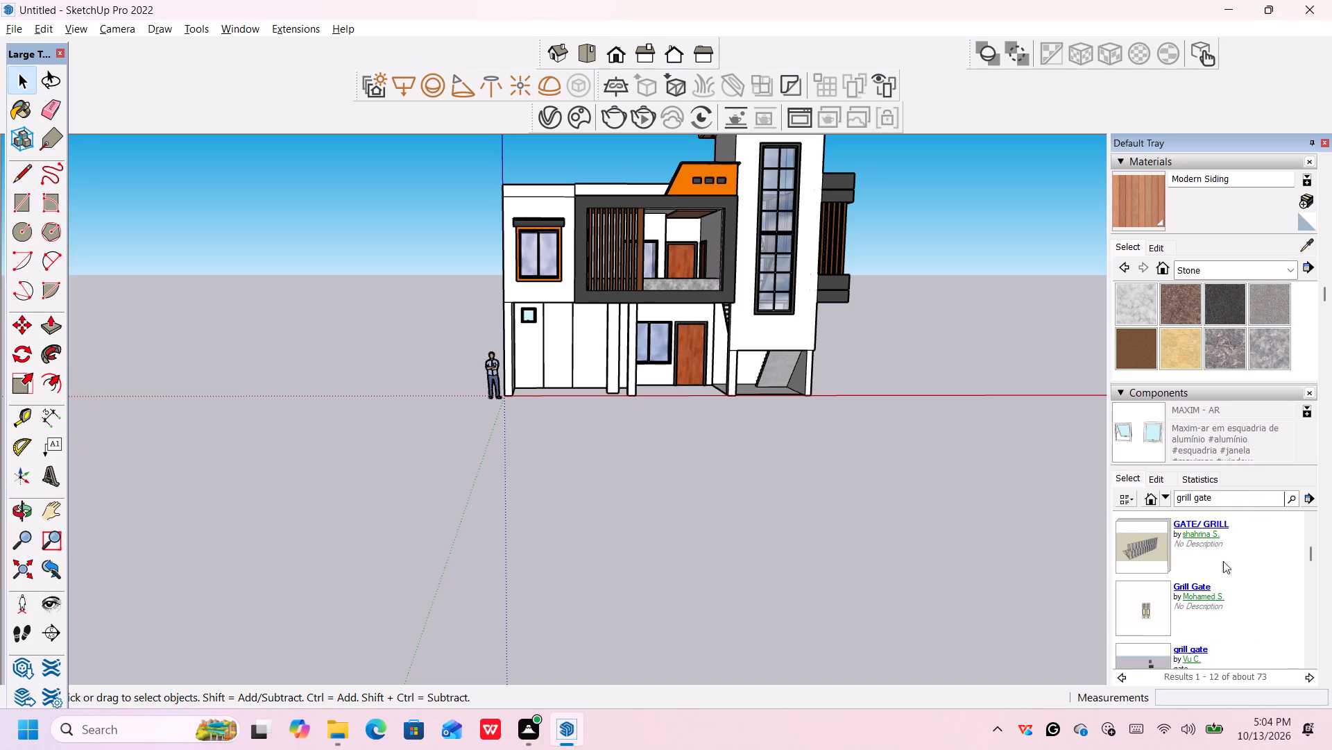
{"action": "scroll", "coordinate": [1223, 561], "scroll_direction": "down", "scroll_amount": 3}
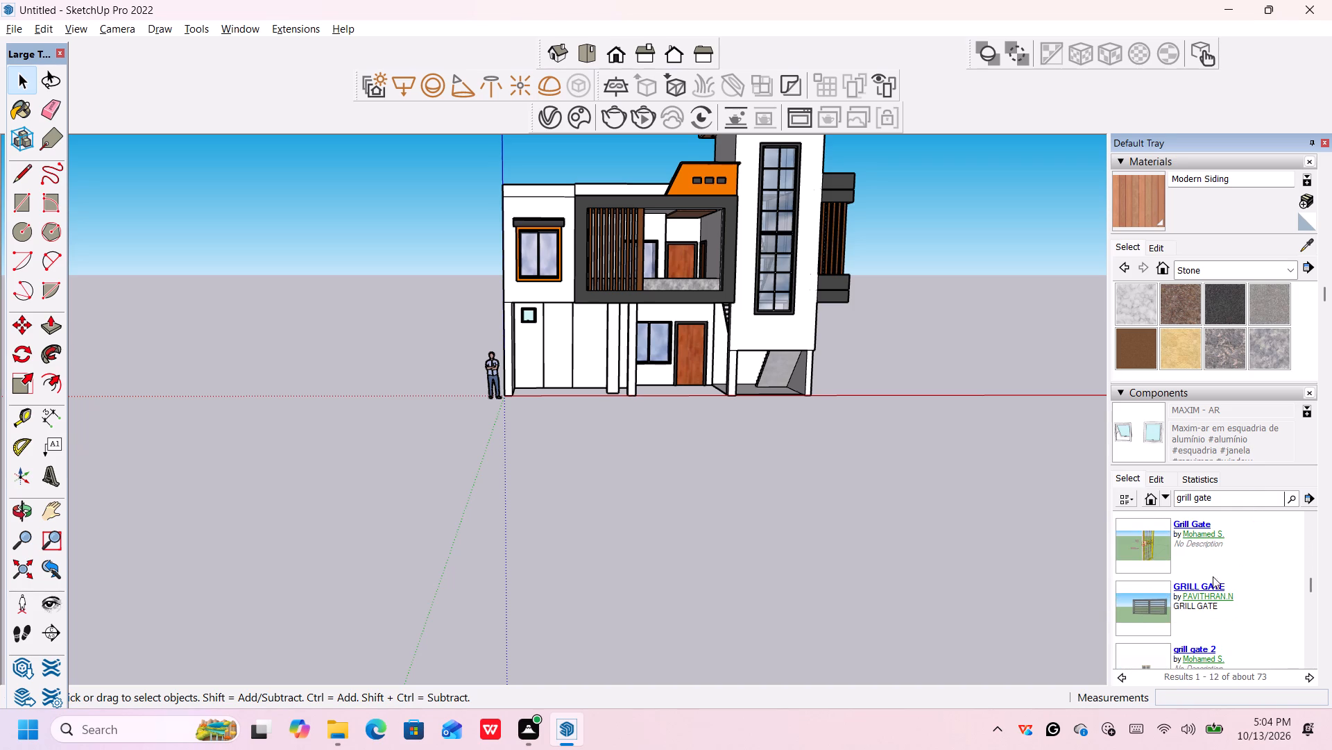
{"action": "left_click", "coordinate": [1157, 623]}
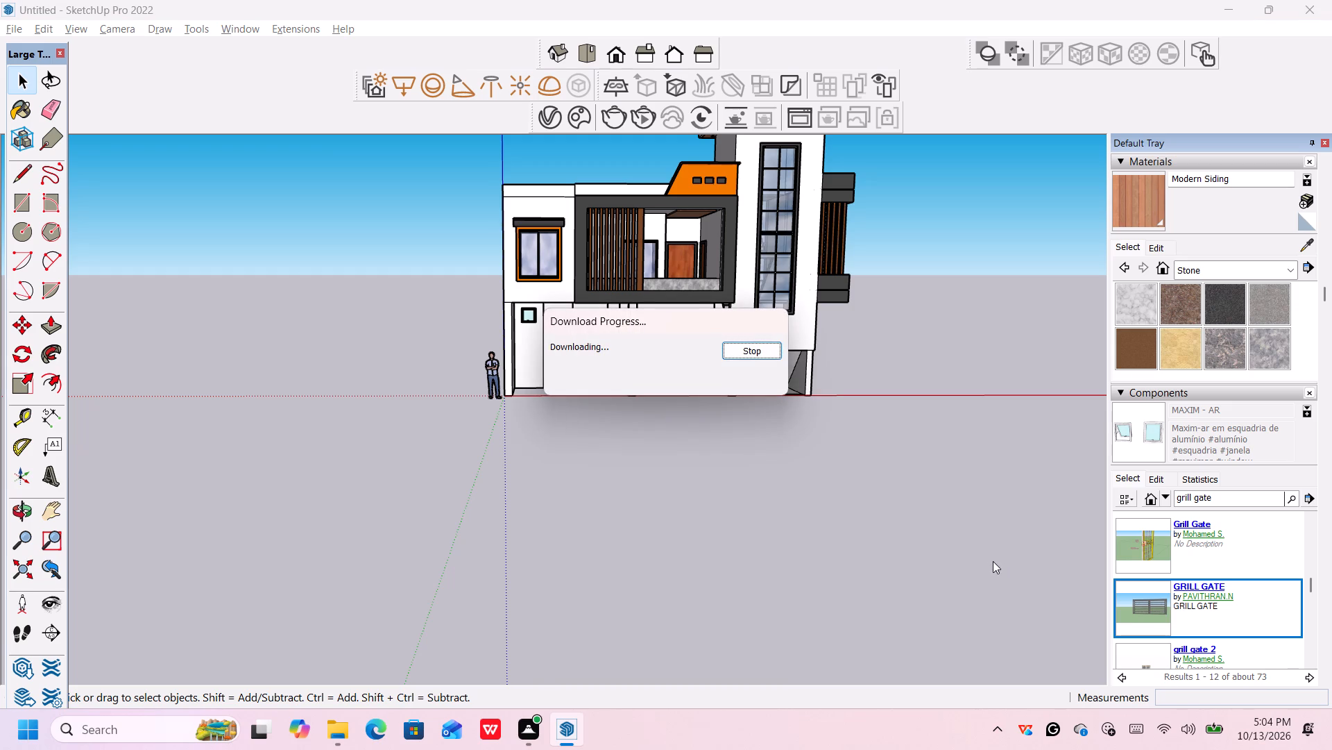
{"action": "left_click", "coordinate": [823, 427]}
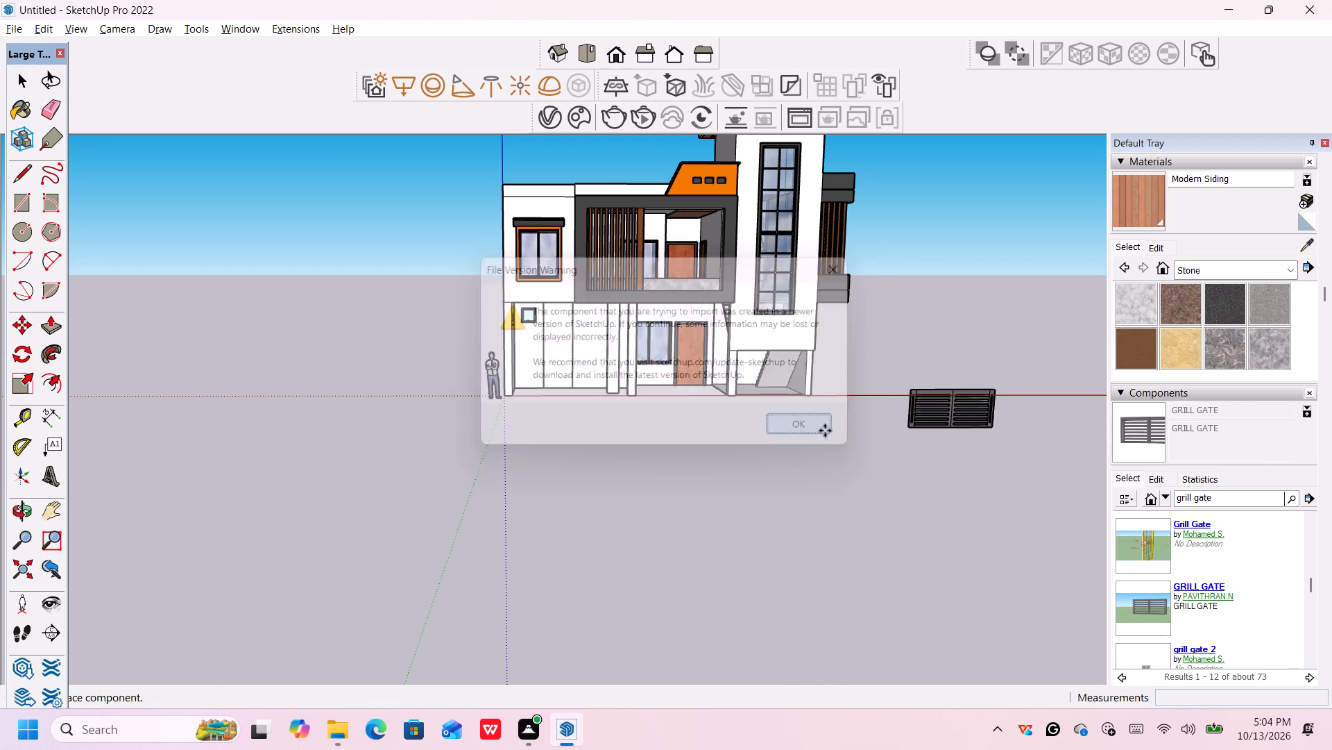
{"action": "left_click", "coordinate": [850, 478]}
{"action": "scroll", "coordinate": [792, 536], "scroll_direction": "up", "scroll_amount": 1}
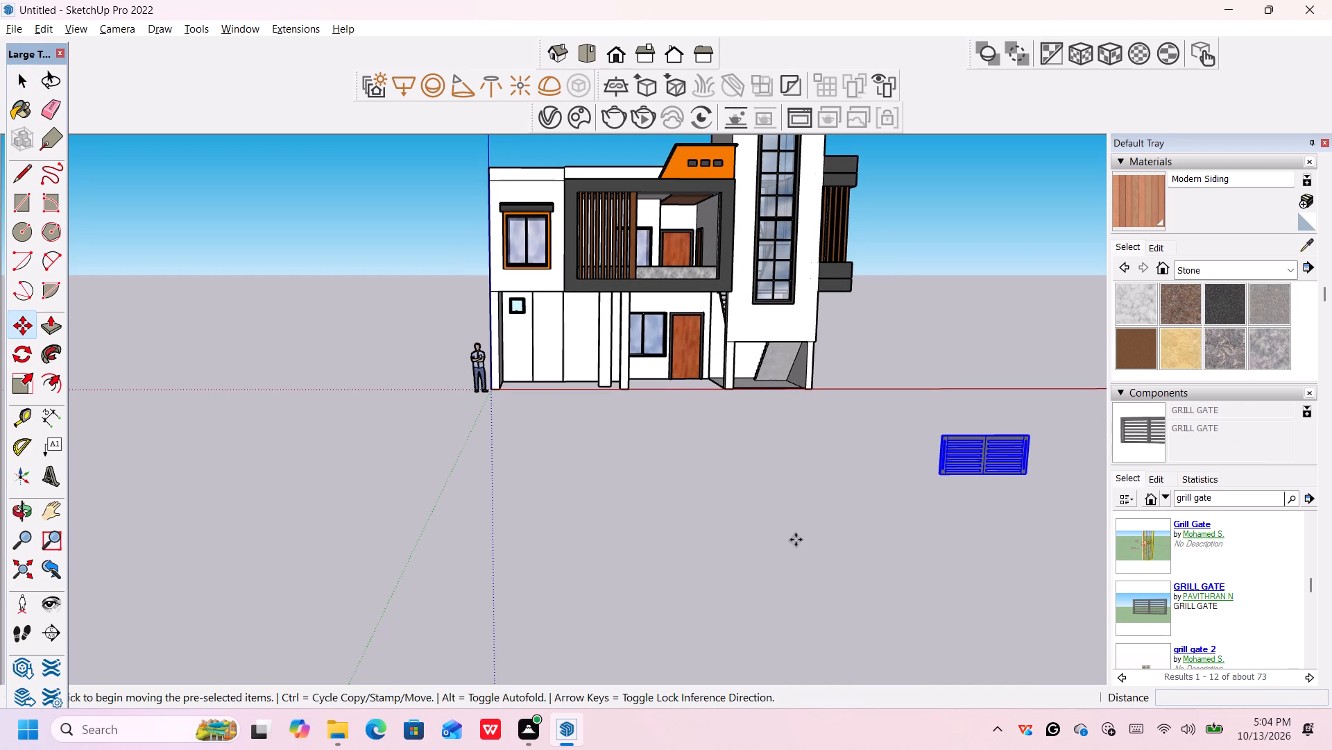
Start saving the model and set the save location to Desktop > synbiosis solutions > civil dwg 2.
{"action": "key", "text": "ctrl+s"}
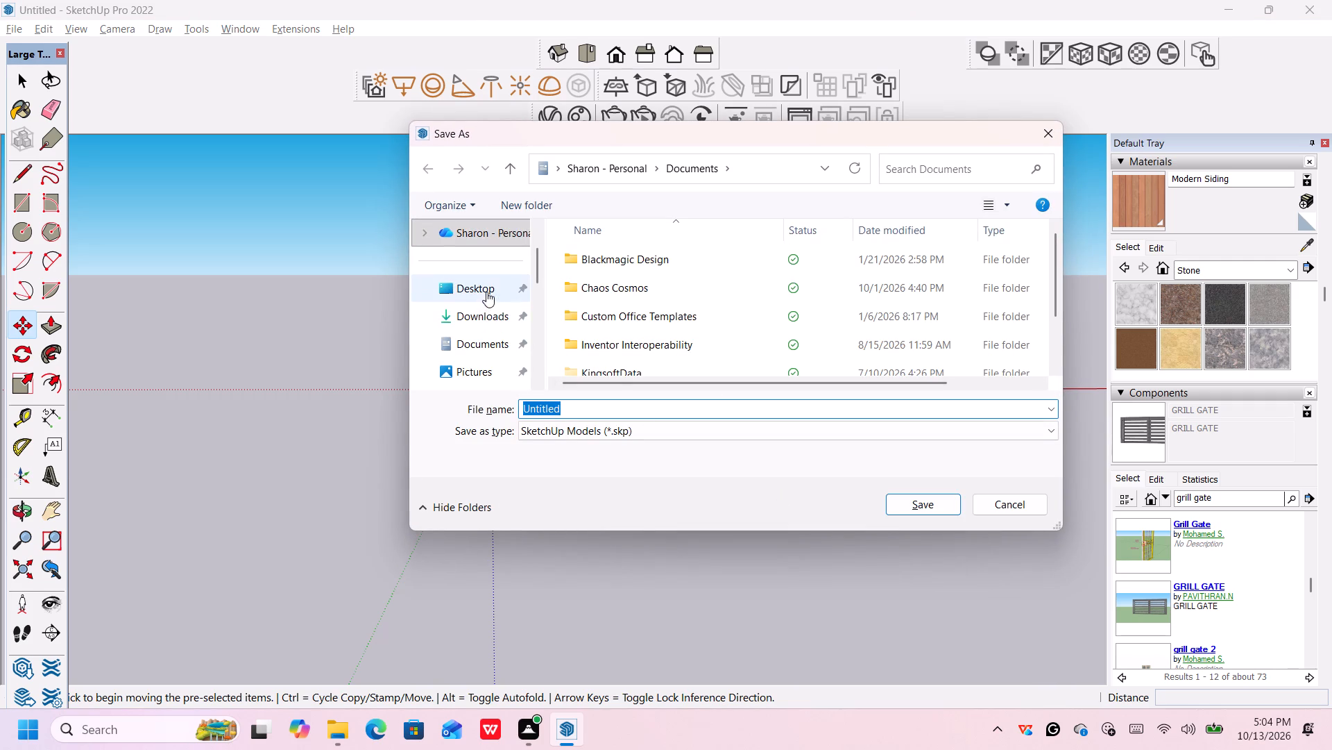
{"action": "scroll", "coordinate": [486, 305], "scroll_direction": "down", "scroll_amount": 1}
{"action": "scroll", "coordinate": [488, 299], "scroll_direction": "up", "scroll_amount": 1}
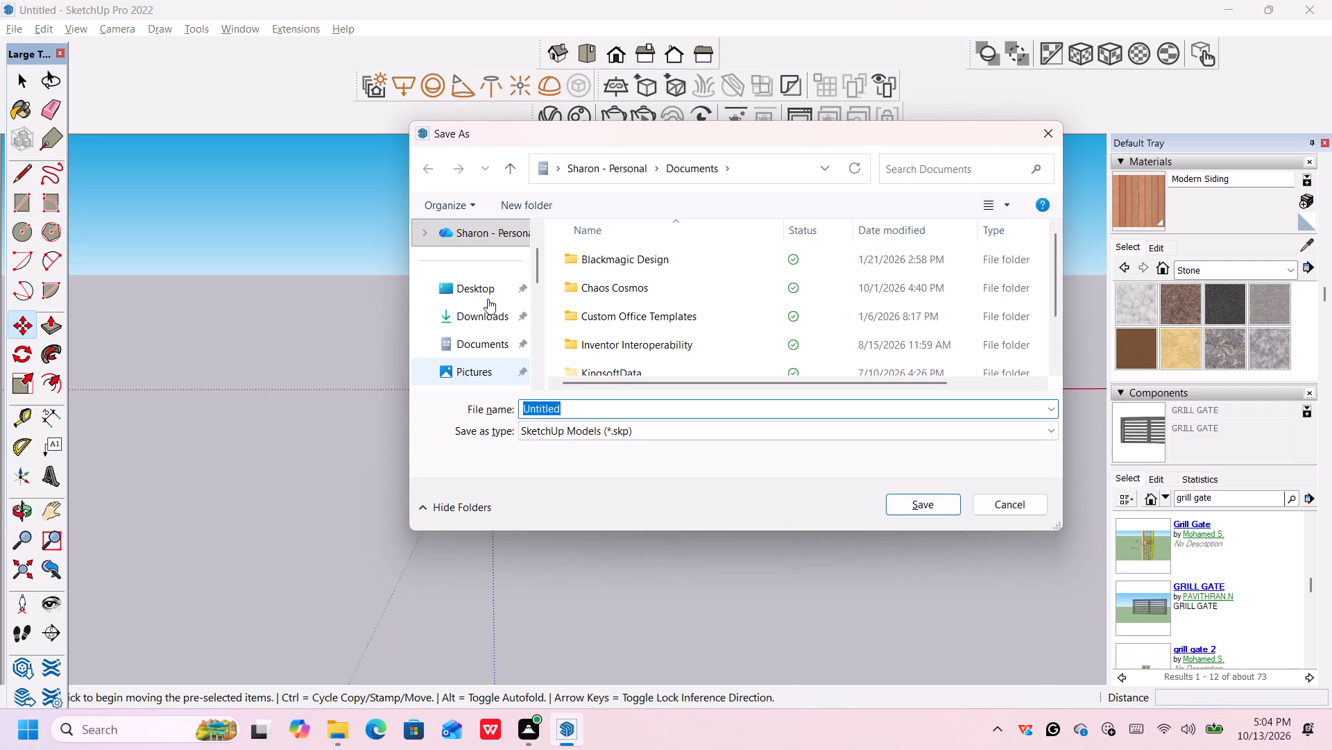
{"action": "double_click", "coordinate": [488, 298]}
{"action": "scroll", "coordinate": [616, 316], "scroll_direction": "down", "scroll_amount": 6}
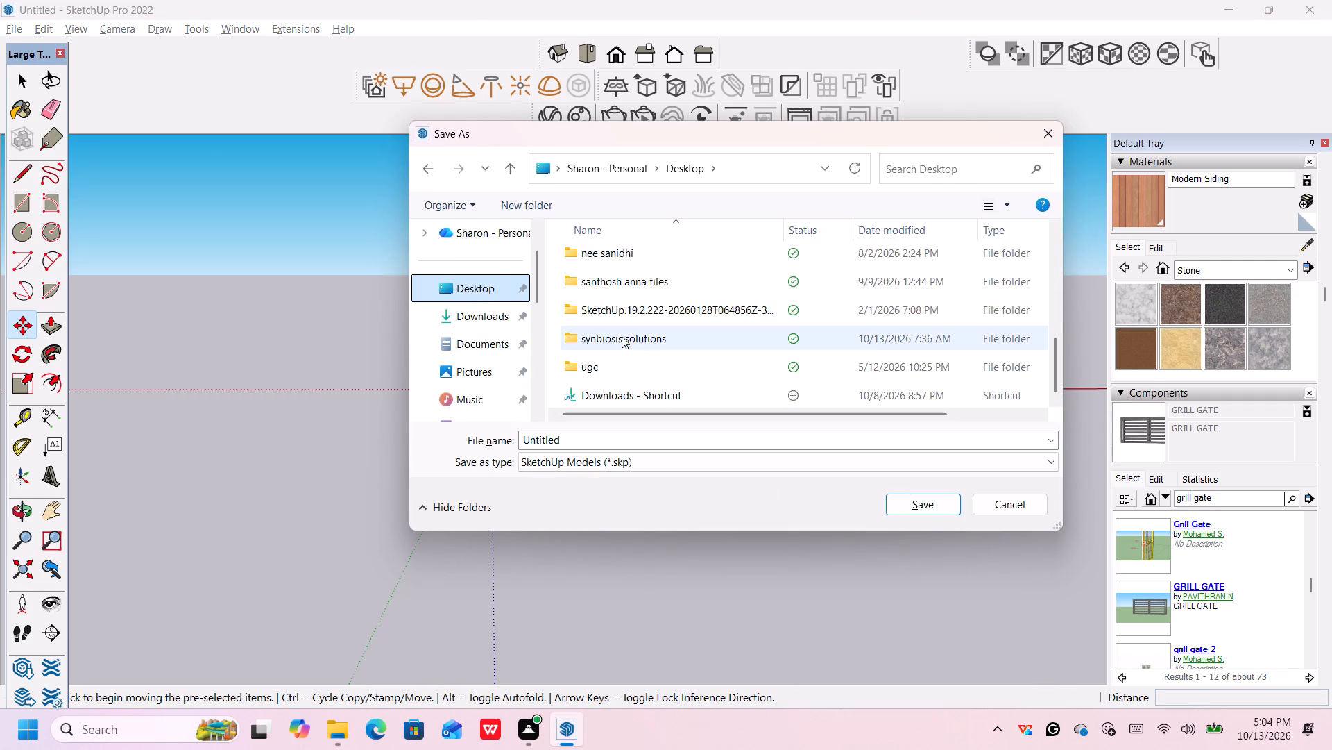
{"action": "double_click", "coordinate": [623, 337]}
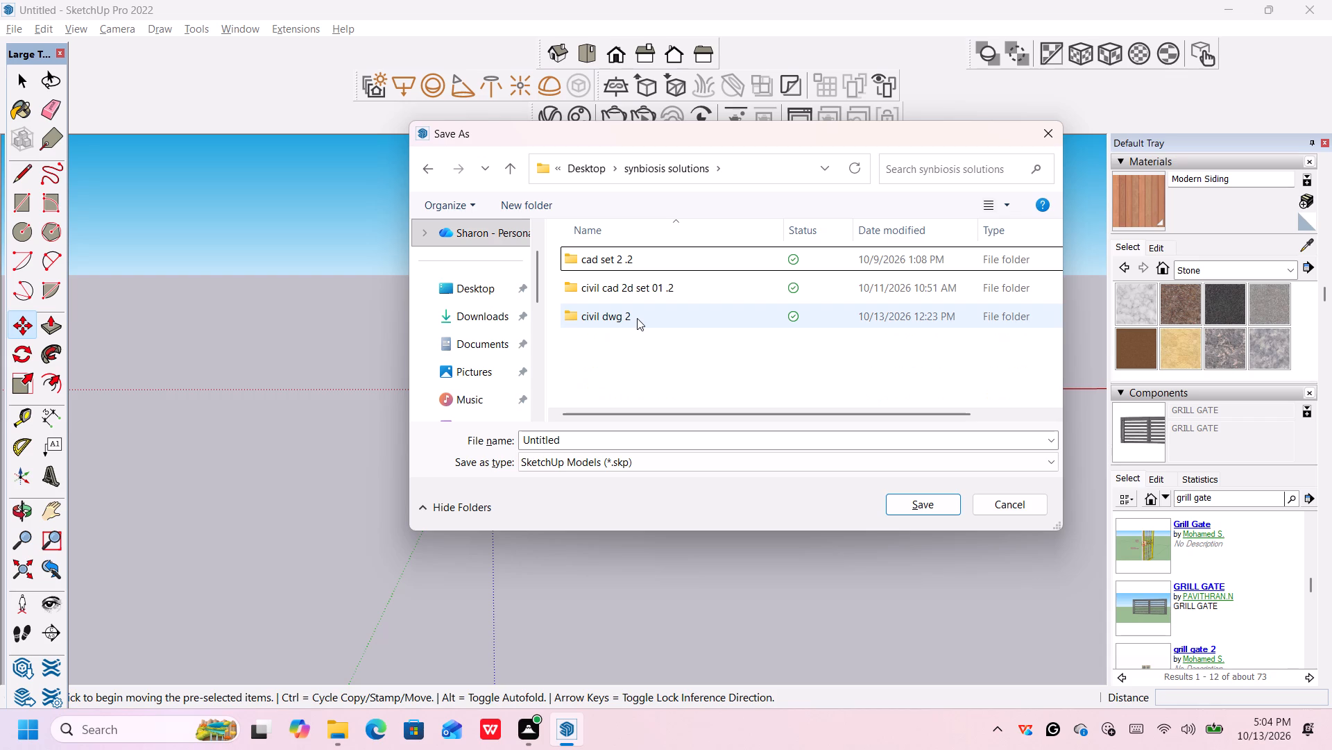
{"action": "left_click", "coordinate": [637, 318]}
{"action": "double_click", "coordinate": [658, 312]}
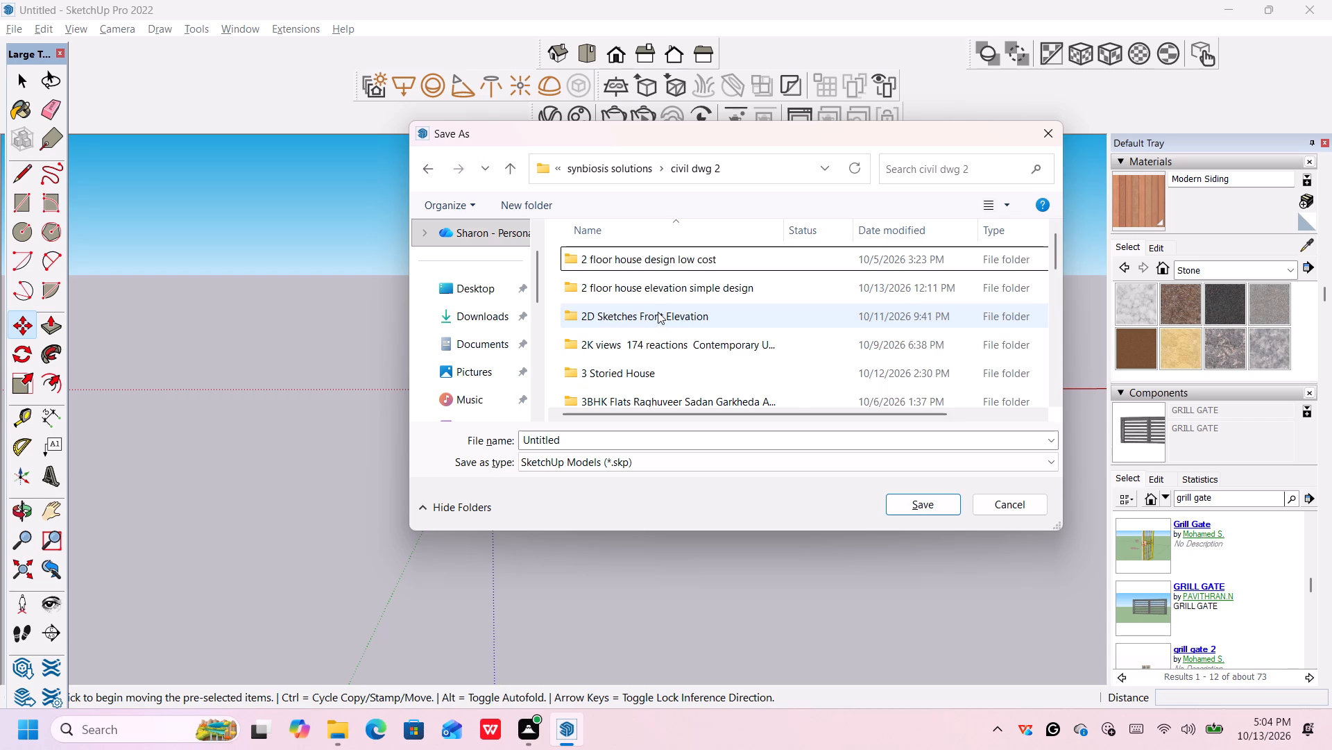
Look through the project subfolders of civil dwg 2 and select the 2D Sketches Front Elevation folder.
{"action": "scroll", "coordinate": [658, 311], "scroll_direction": "down", "scroll_amount": 2}
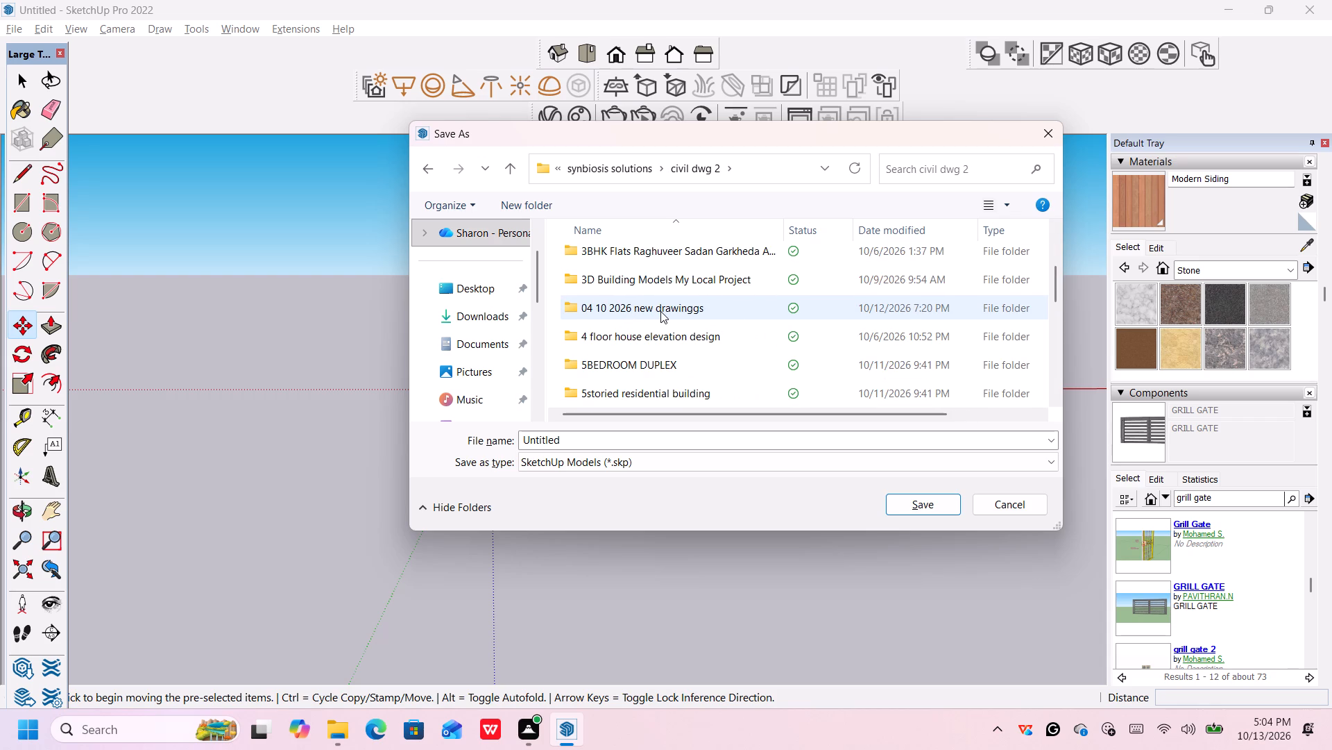
{"action": "scroll", "coordinate": [661, 310], "scroll_direction": "down", "scroll_amount": 3}
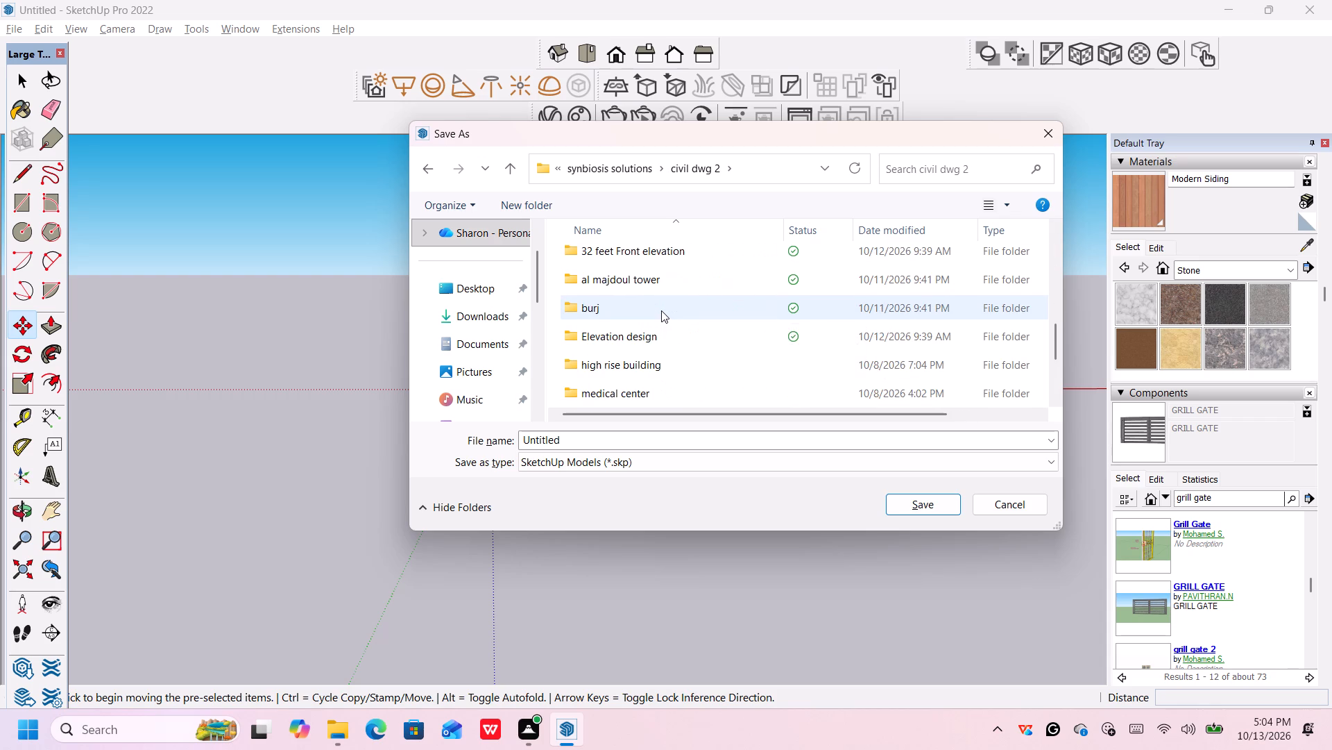
{"action": "scroll", "coordinate": [661, 310], "scroll_direction": "down", "scroll_amount": 3}
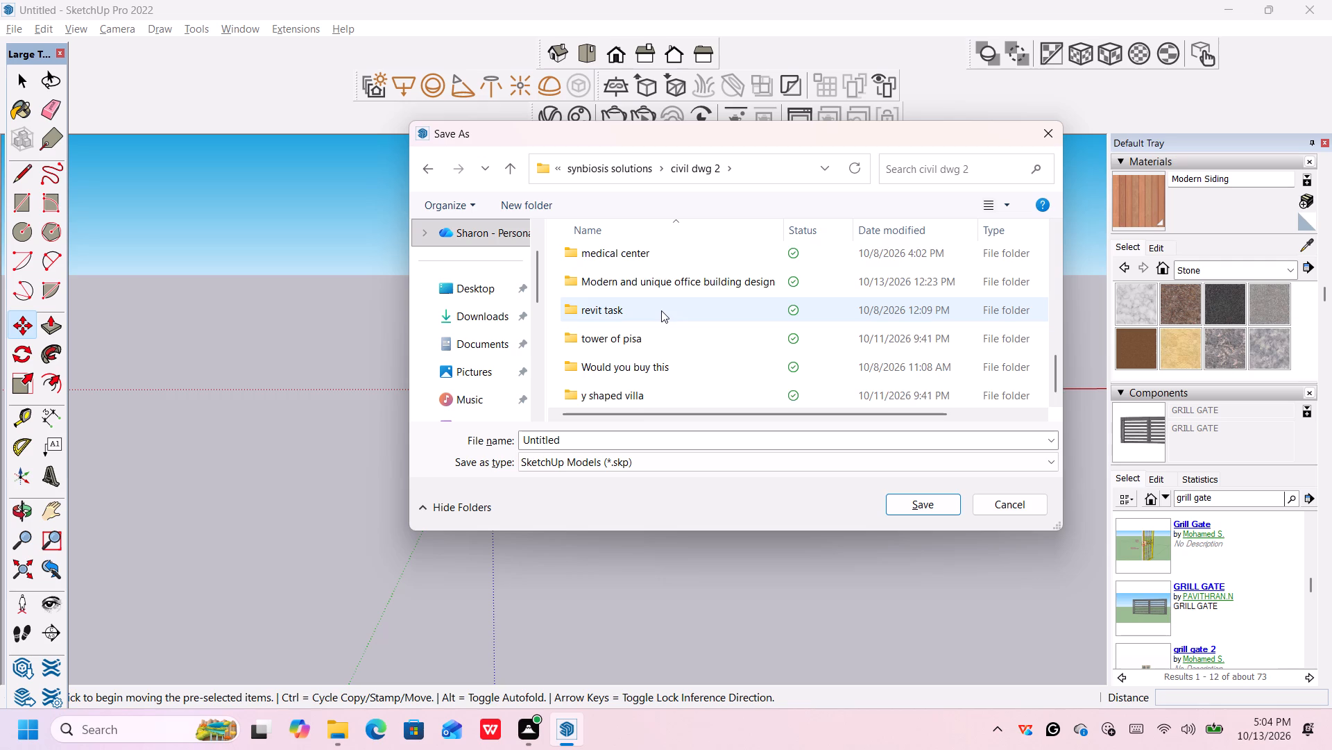
{"action": "scroll", "coordinate": [661, 310], "scroll_direction": "up", "scroll_amount": 3}
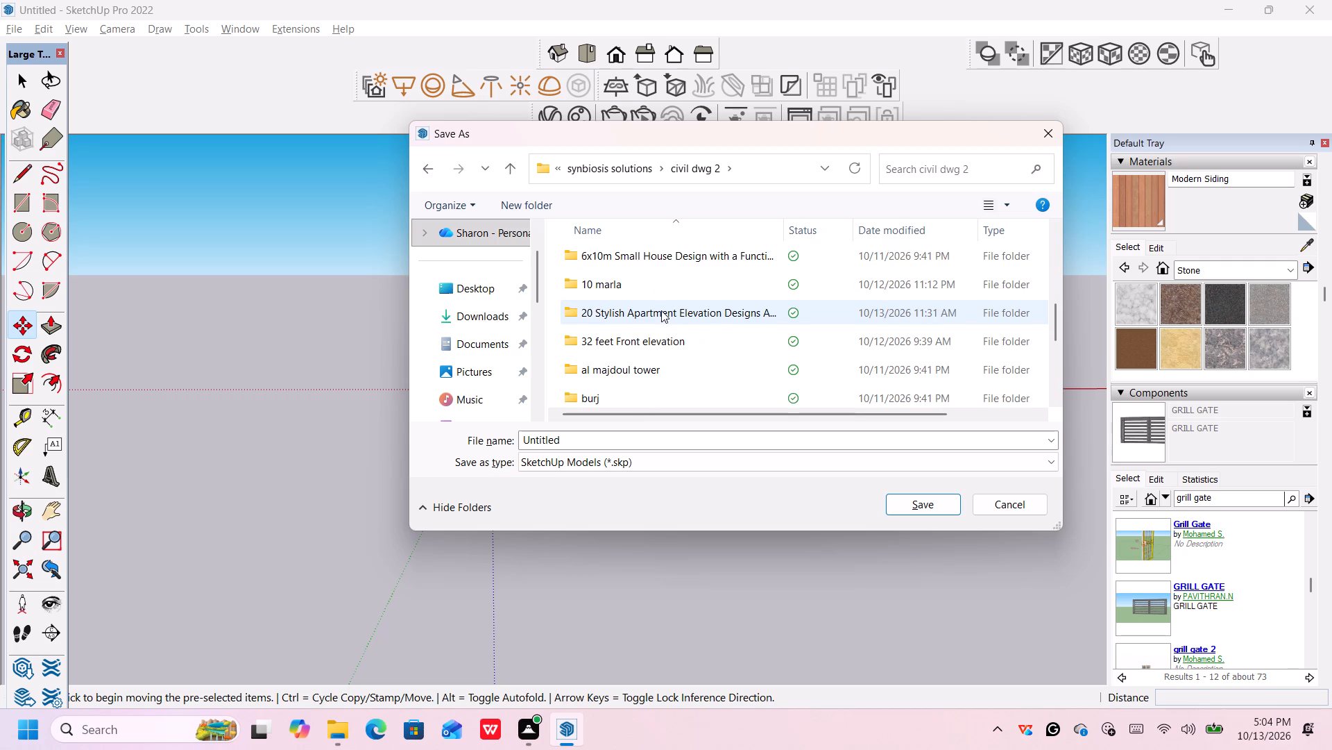
{"action": "scroll", "coordinate": [661, 310], "scroll_direction": "up", "scroll_amount": 3}
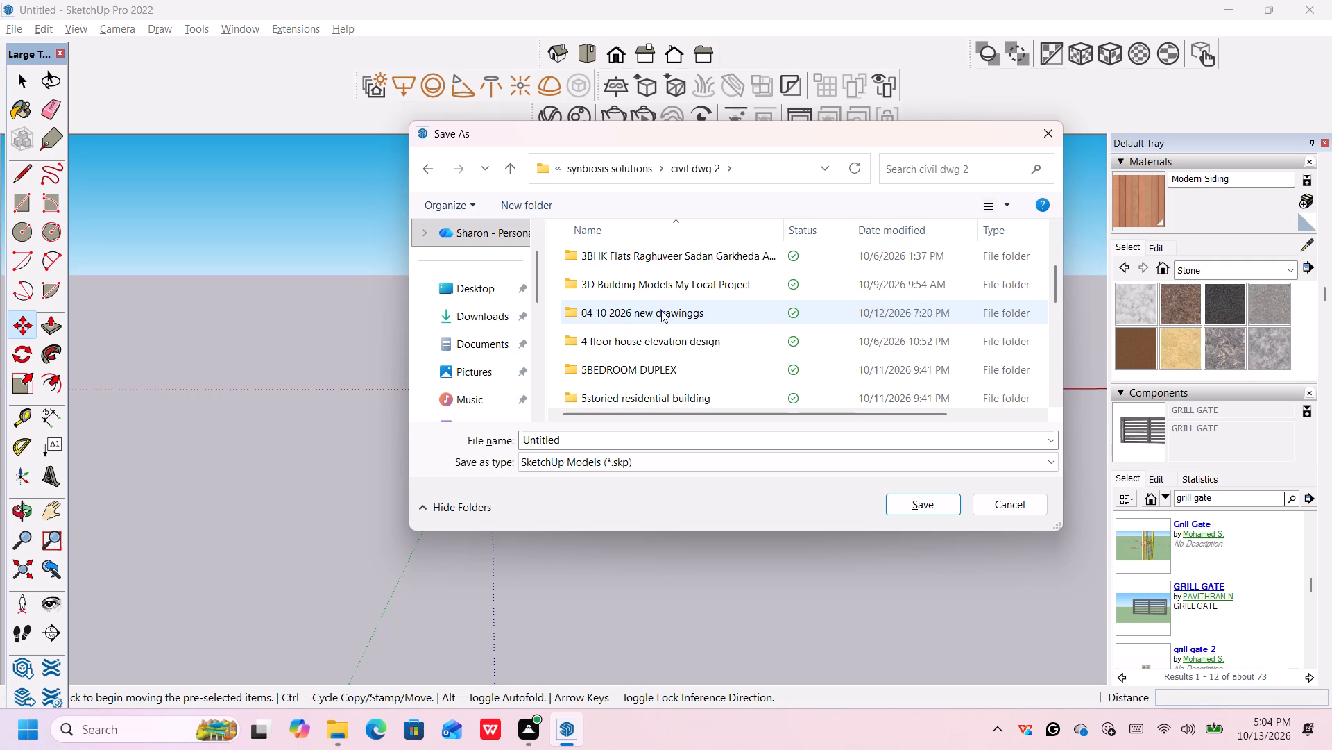
{"action": "scroll", "coordinate": [661, 310], "scroll_direction": "down", "scroll_amount": 3}
{"action": "scroll", "coordinate": [661, 310], "scroll_direction": "up", "scroll_amount": 6}
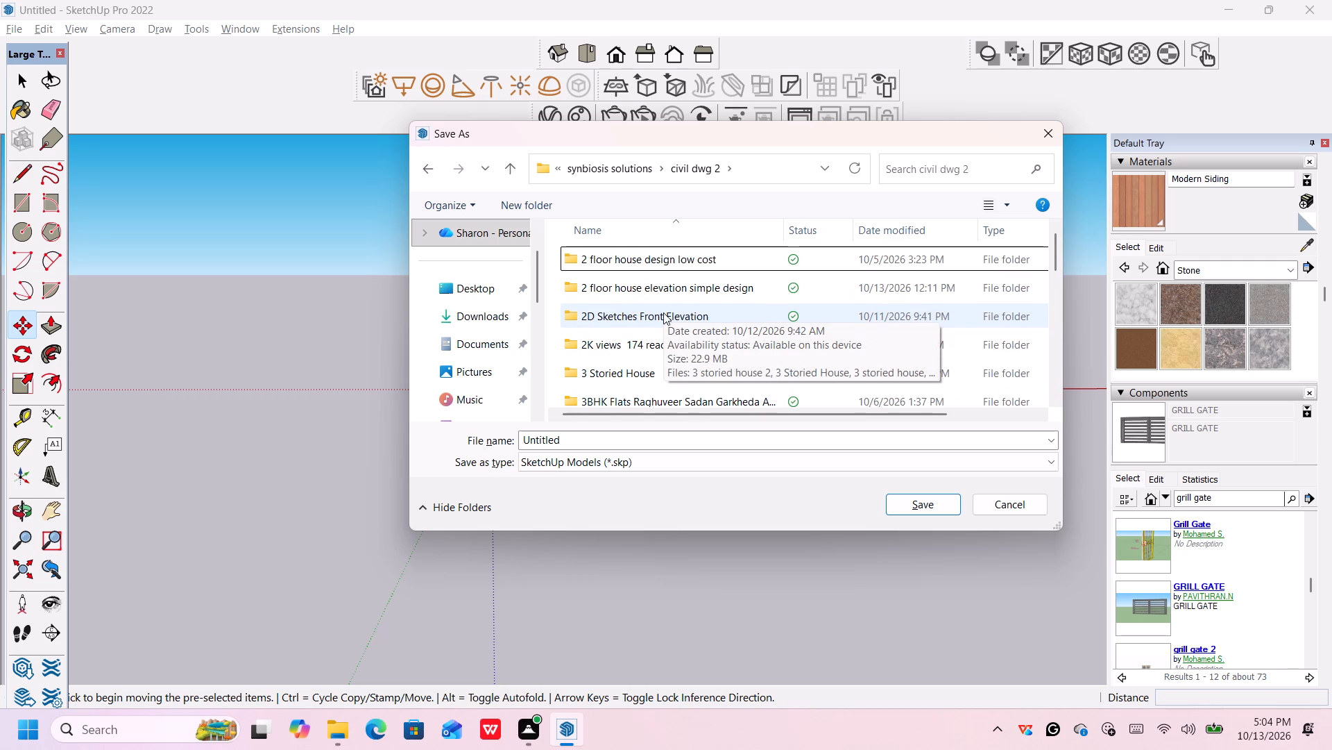
{"action": "left_click", "coordinate": [666, 320]}
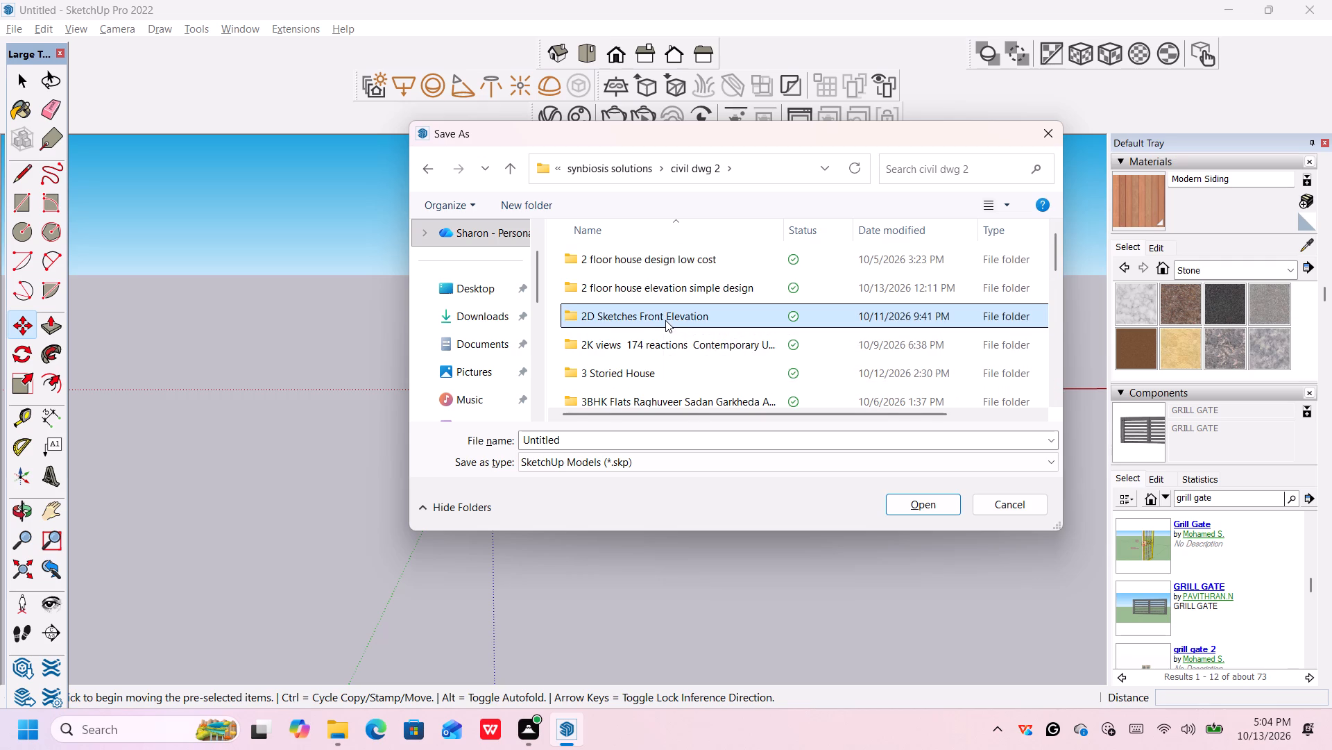
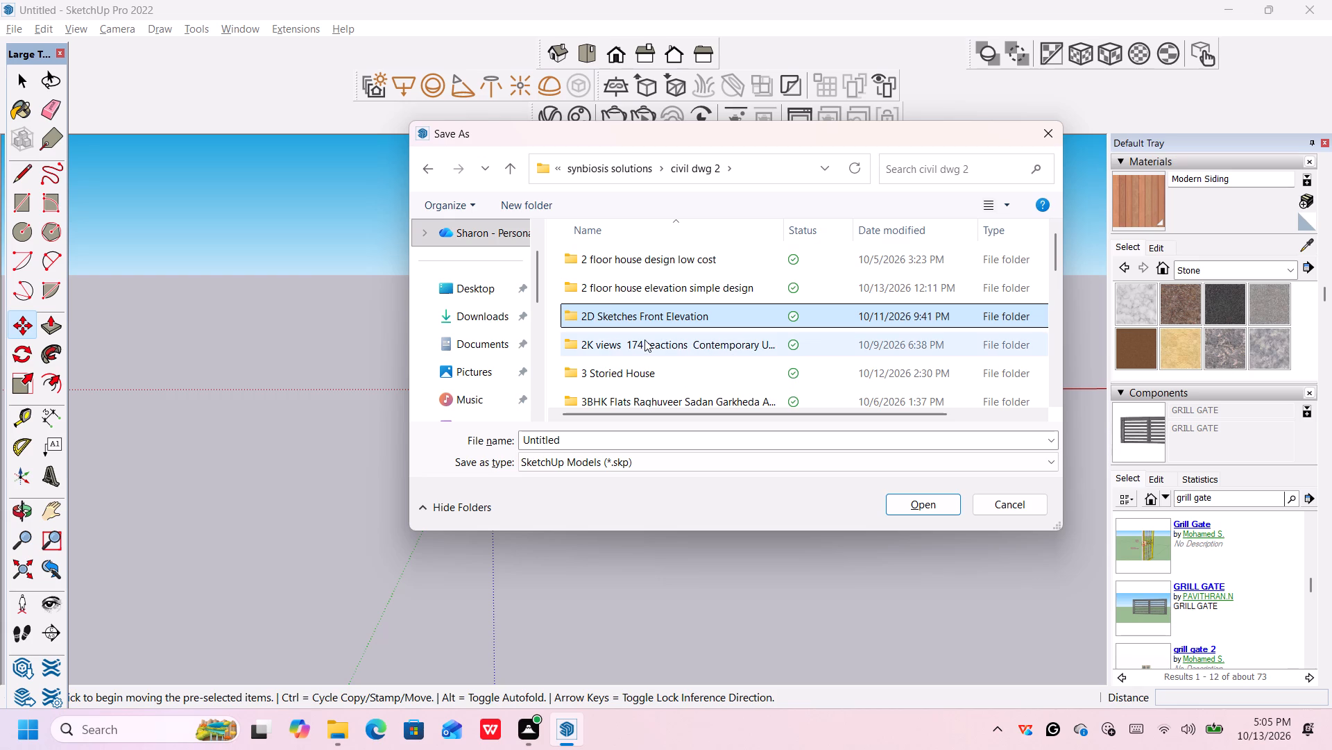
Choose the "2 floor house elevation simple design" folder inside civil dwg 2 as the save location.
{"action": "double_click", "coordinate": [652, 317]}
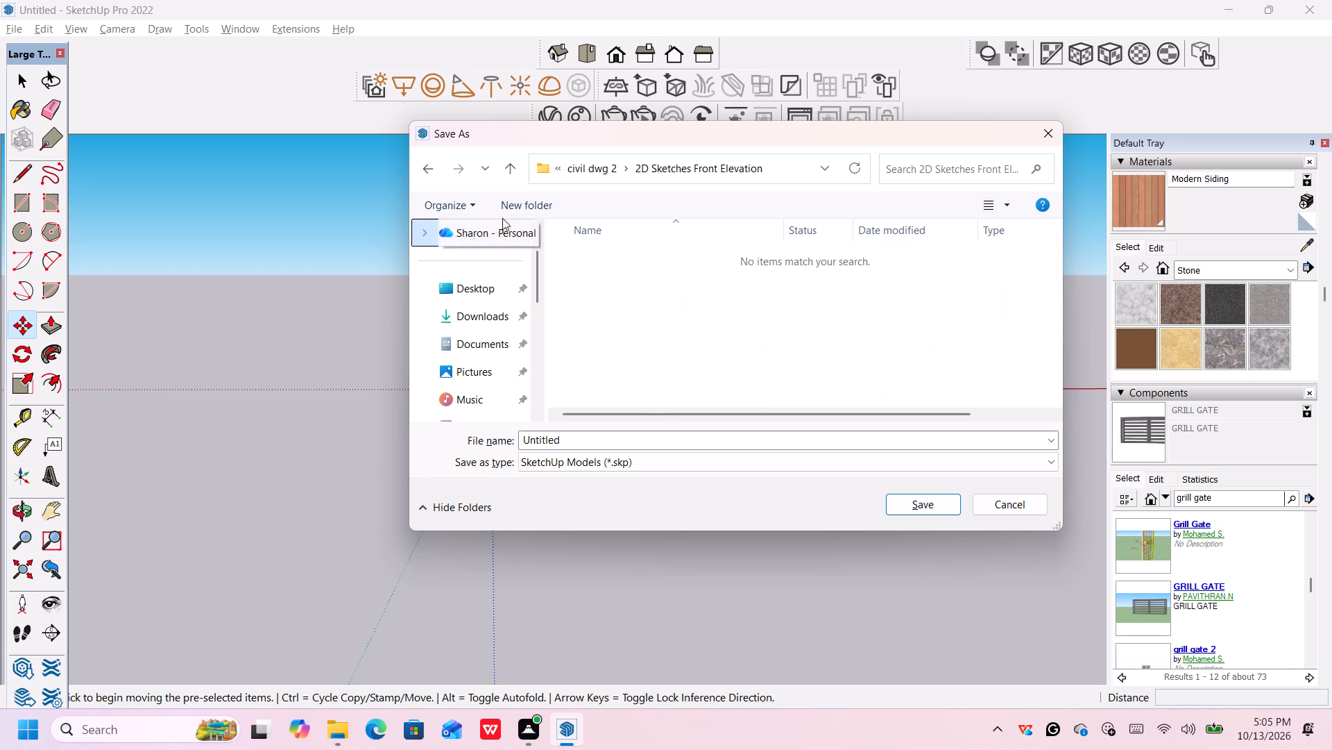
{"action": "left_click", "coordinate": [429, 173]}
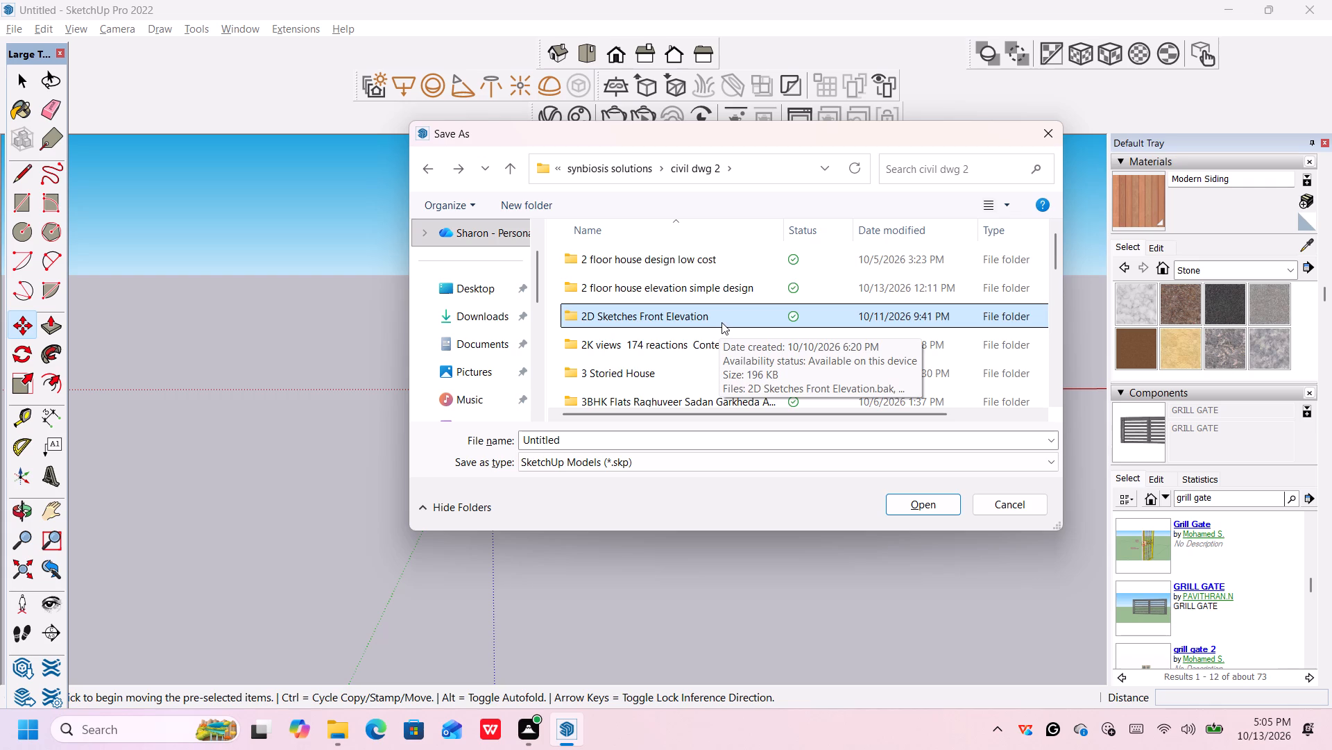
{"action": "scroll", "coordinate": [719, 315], "scroll_direction": "down", "scroll_amount": 4}
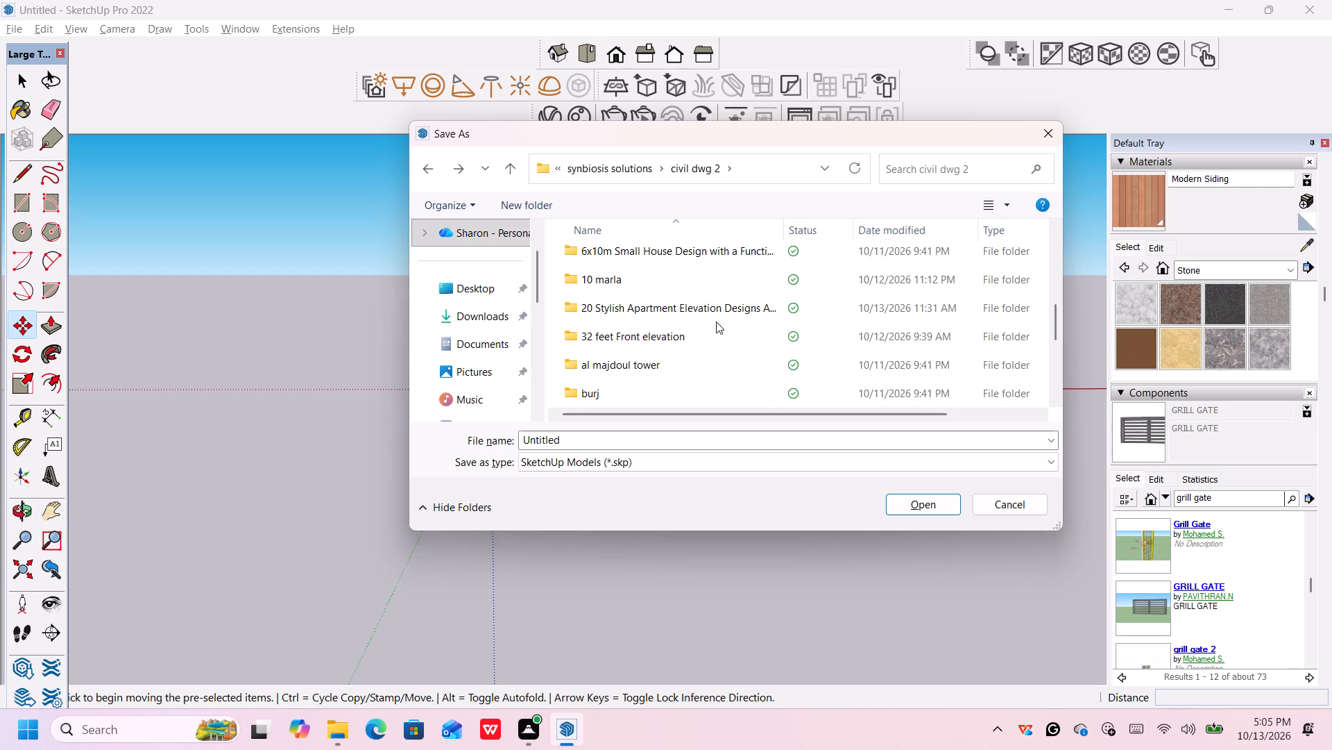
{"action": "scroll", "coordinate": [721, 317], "scroll_direction": "down", "scroll_amount": 4}
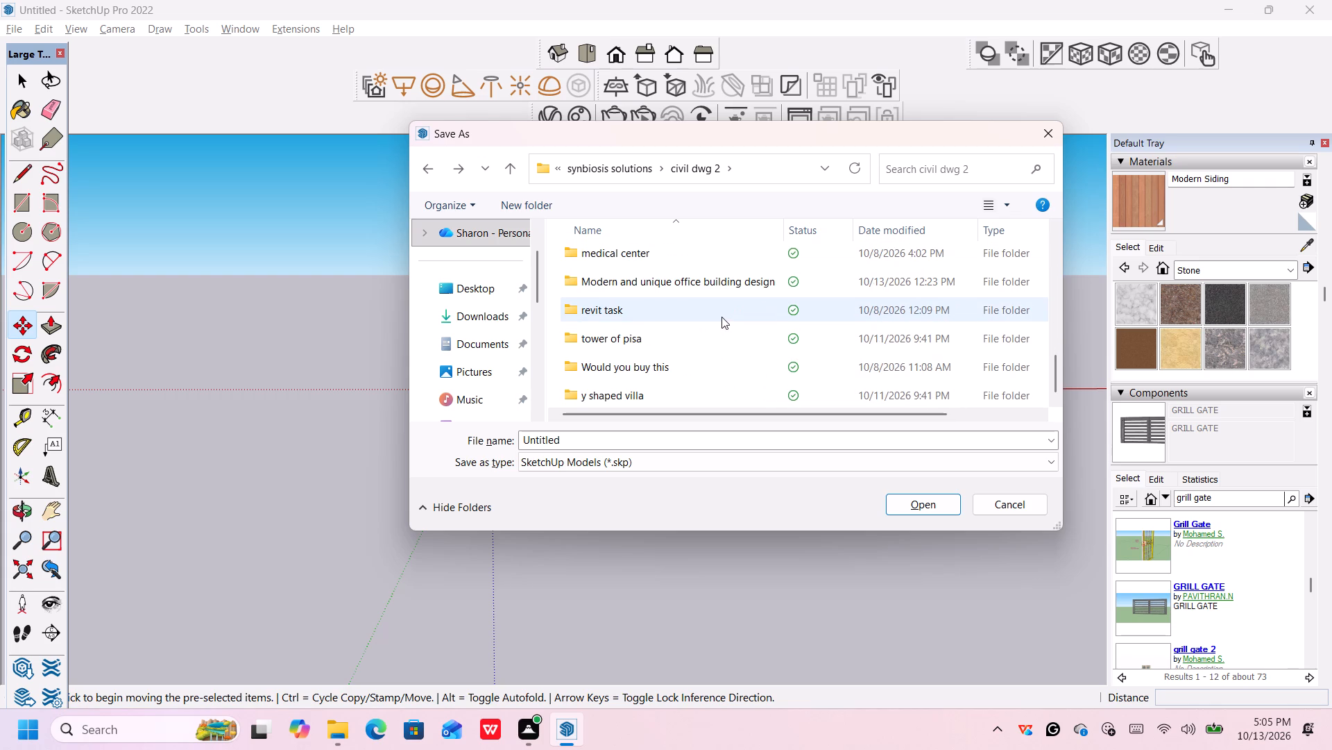
{"action": "scroll", "coordinate": [721, 319], "scroll_direction": "down", "scroll_amount": 1}
{"action": "scroll", "coordinate": [728, 336], "scroll_direction": "up", "scroll_amount": 7}
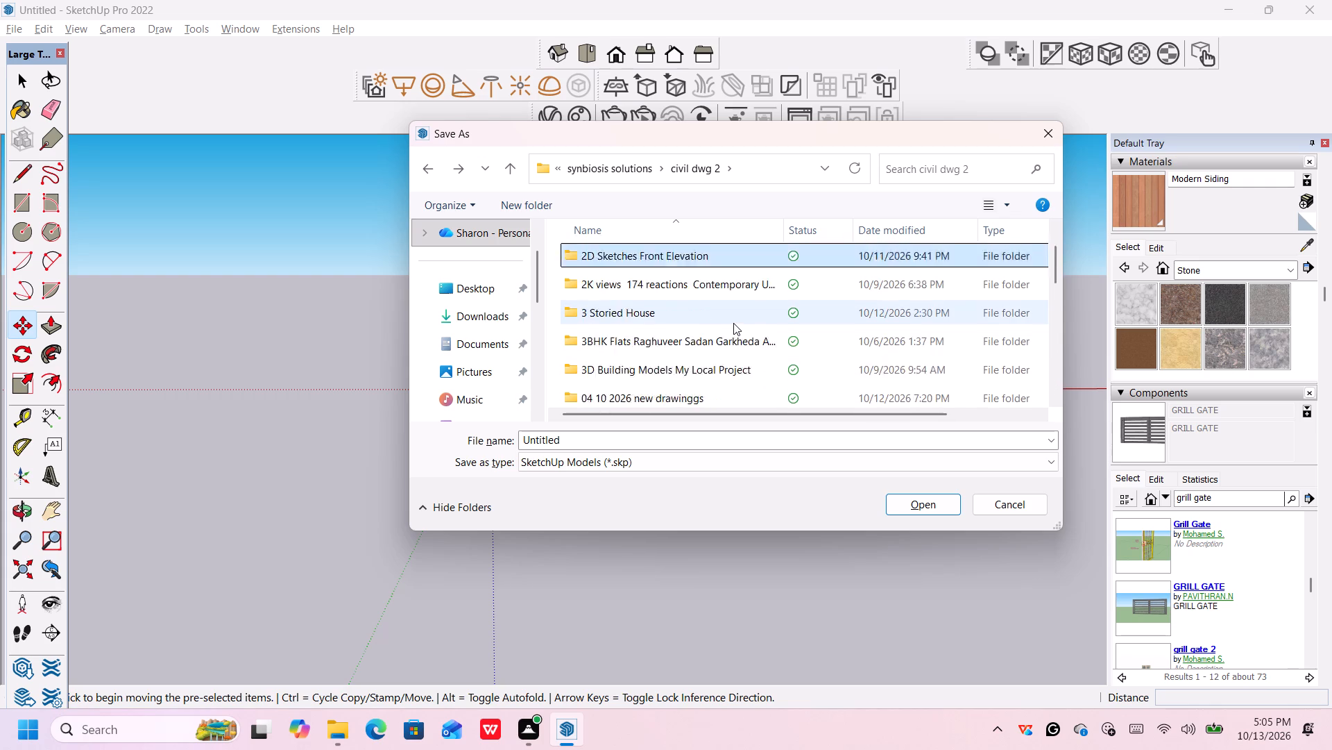
{"action": "scroll", "coordinate": [733, 323], "scroll_direction": "up", "scroll_amount": 1}
{"action": "scroll", "coordinate": [733, 324], "scroll_direction": "down", "scroll_amount": 2}
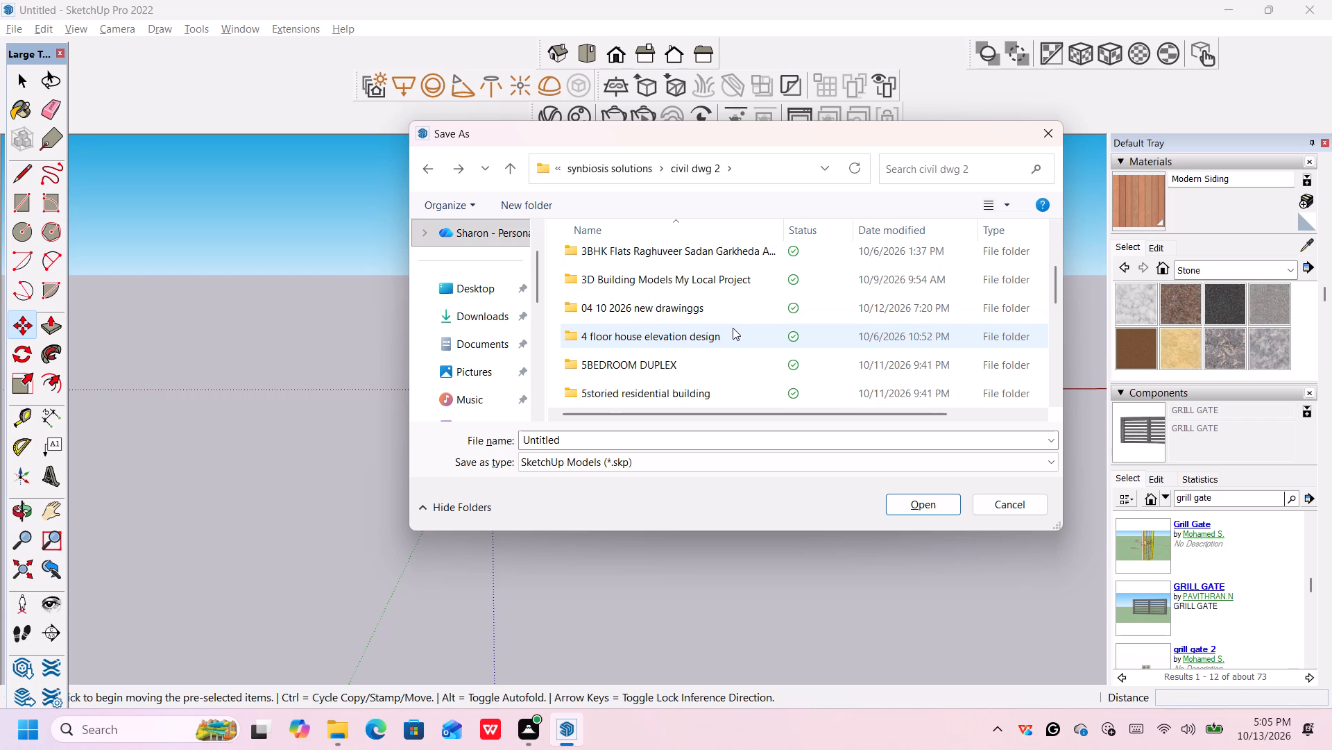
{"action": "scroll", "coordinate": [735, 325], "scroll_direction": "down", "scroll_amount": 2}
{"action": "scroll", "coordinate": [737, 333], "scroll_direction": "up", "scroll_amount": 1}
{"action": "left_click", "coordinate": [685, 433]}
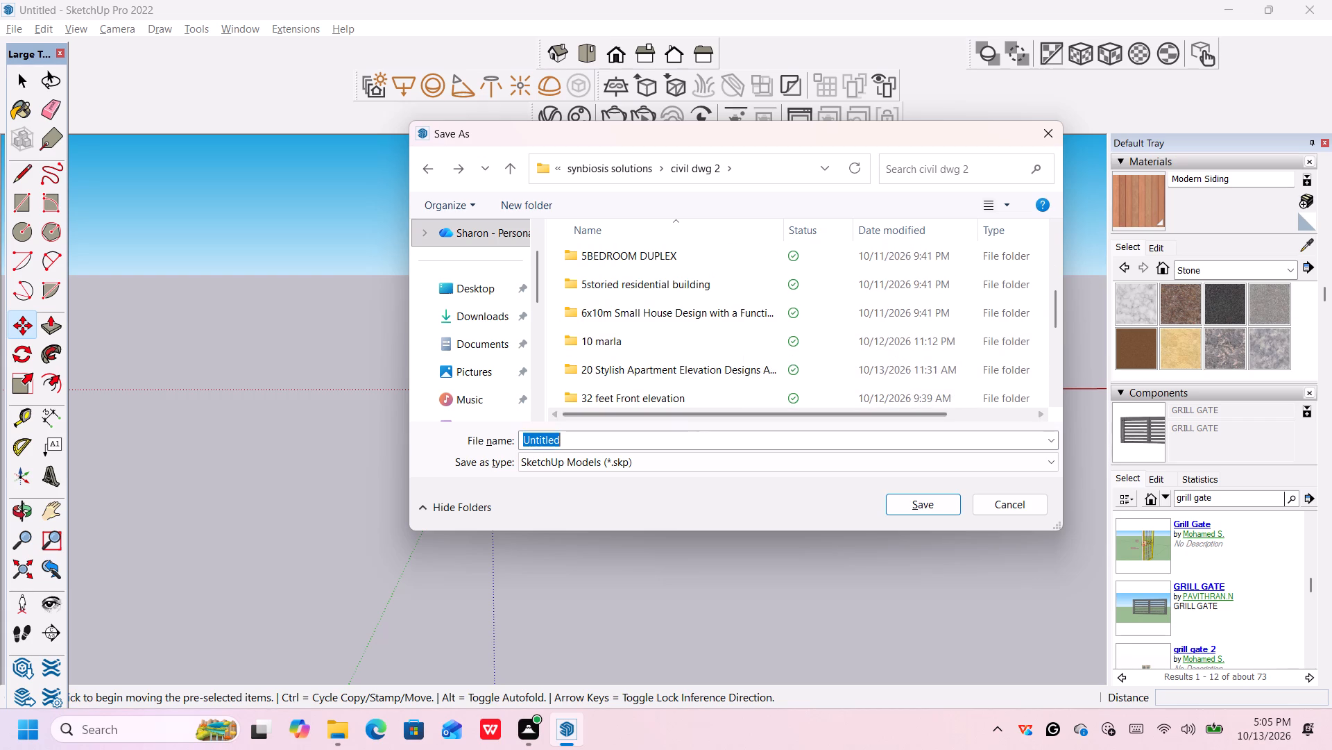
{"action": "key", "text": "BackSpace"}
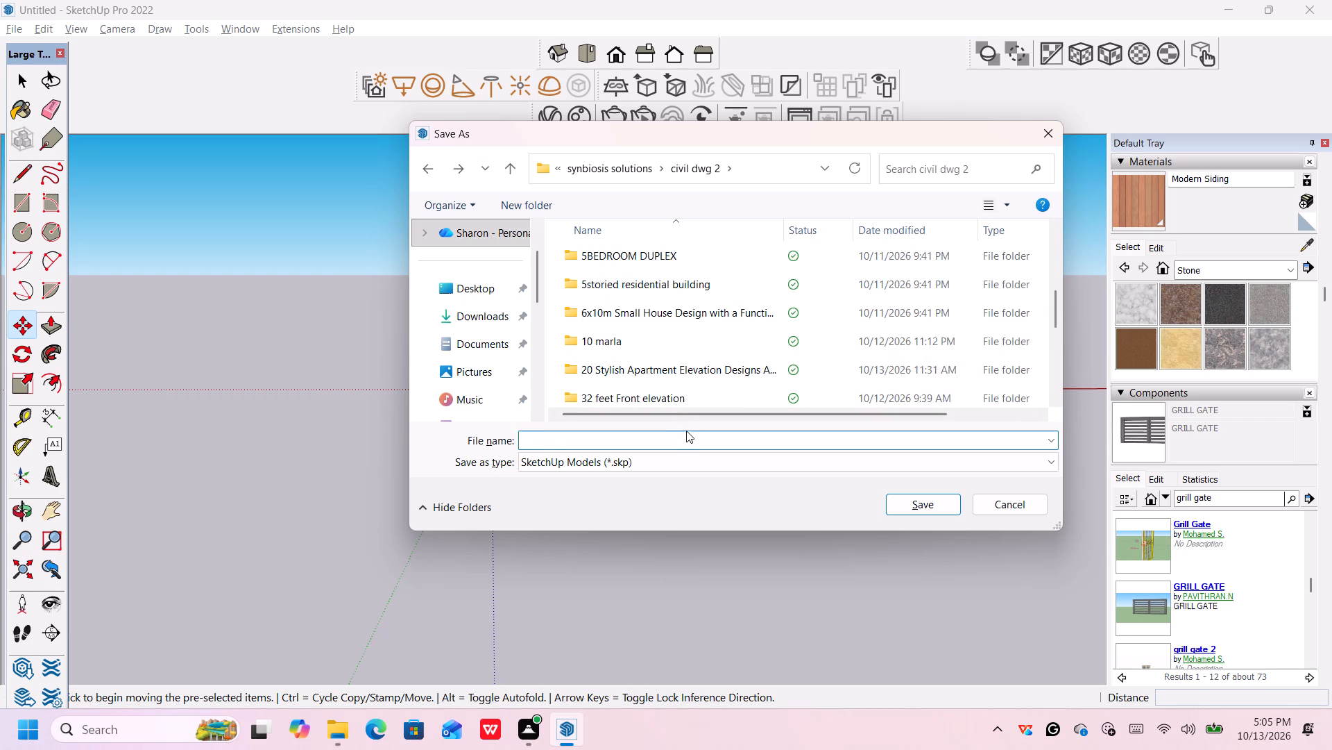
{"action": "scroll", "coordinate": [668, 340], "scroll_direction": "up", "scroll_amount": 1}
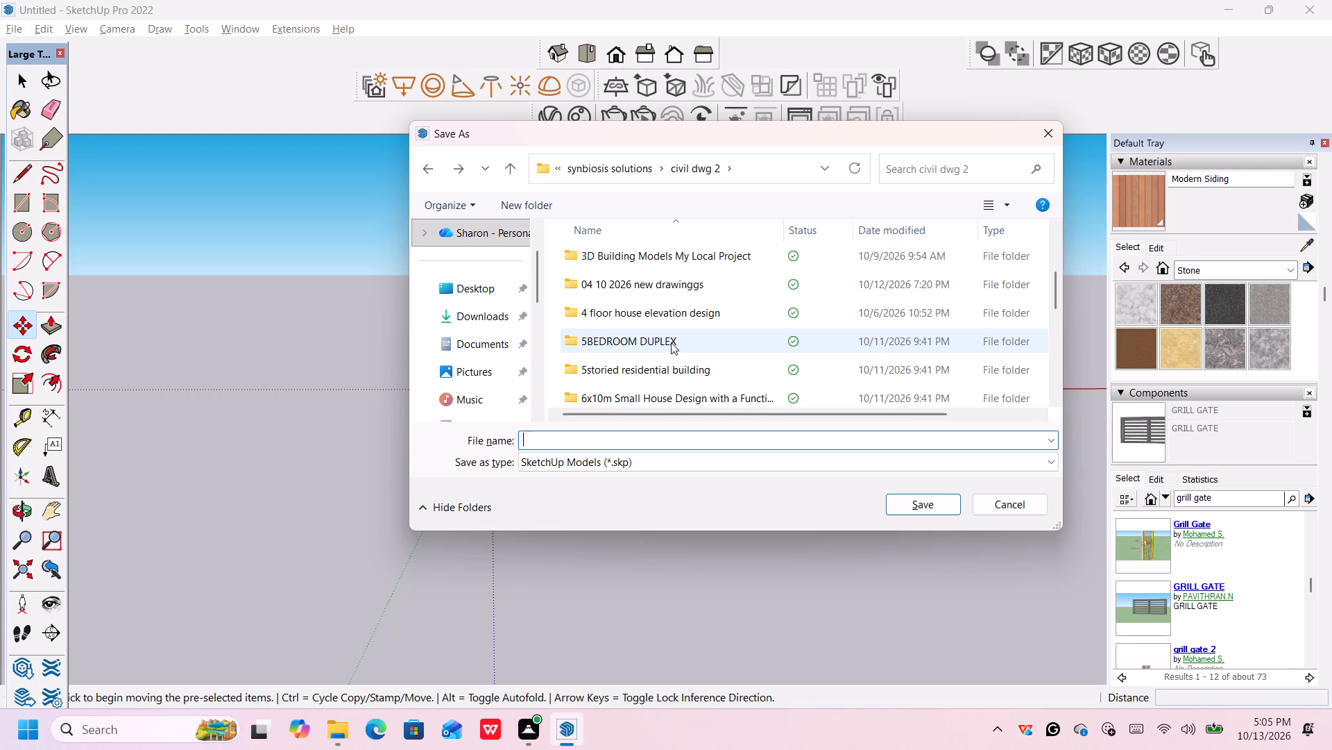
{"action": "scroll", "coordinate": [666, 317], "scroll_direction": "up", "scroll_amount": 6}
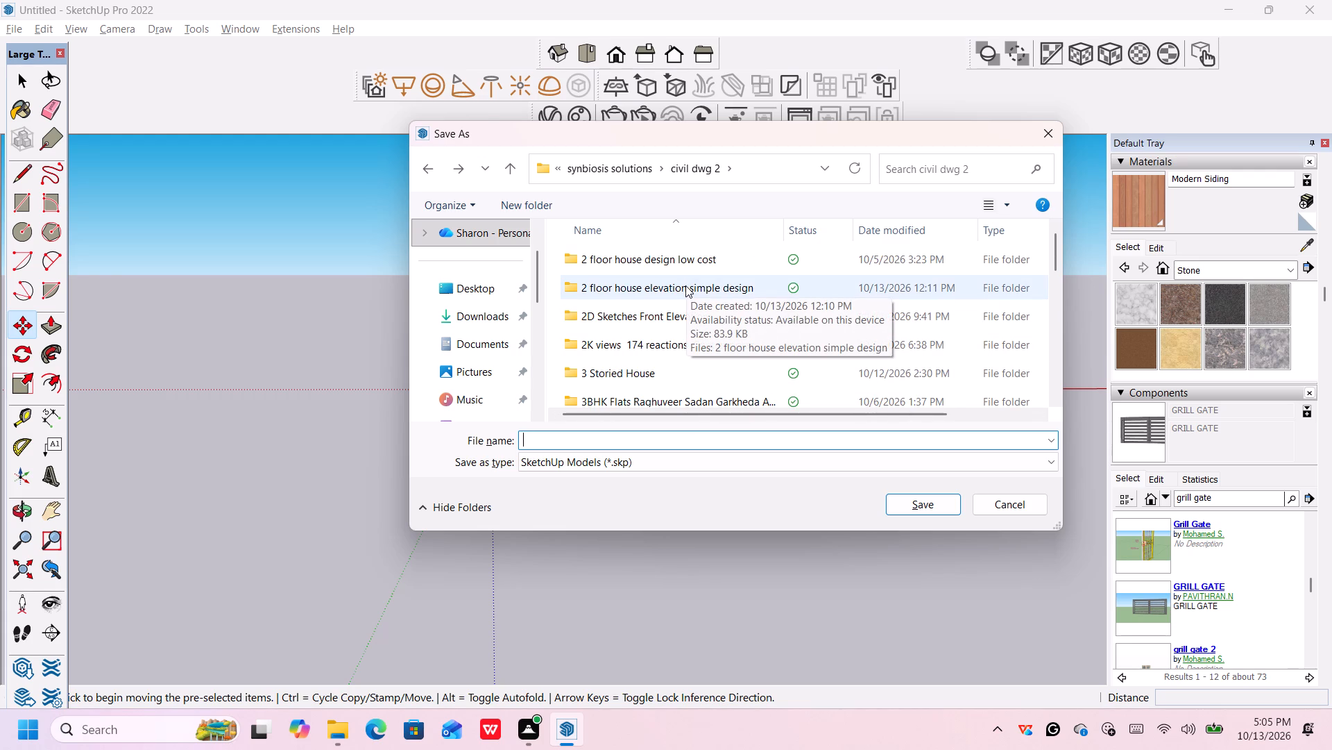
{"action": "double_click", "coordinate": [685, 285]}
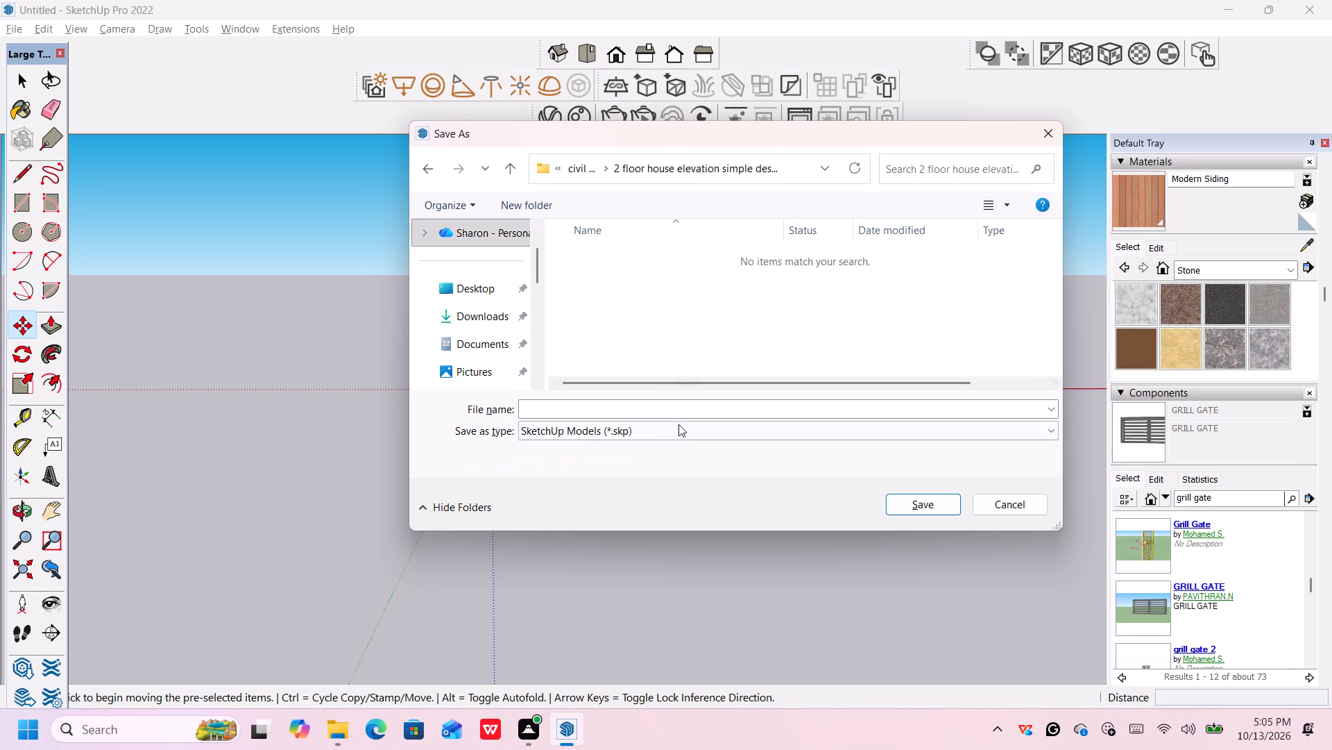
Save the model as a SketchUp file named "2 floor house elevation simple design".
{"action": "left_click", "coordinate": [684, 415]}
{"action": "type", "text": "2"}
{"action": "key", "text": "space"}
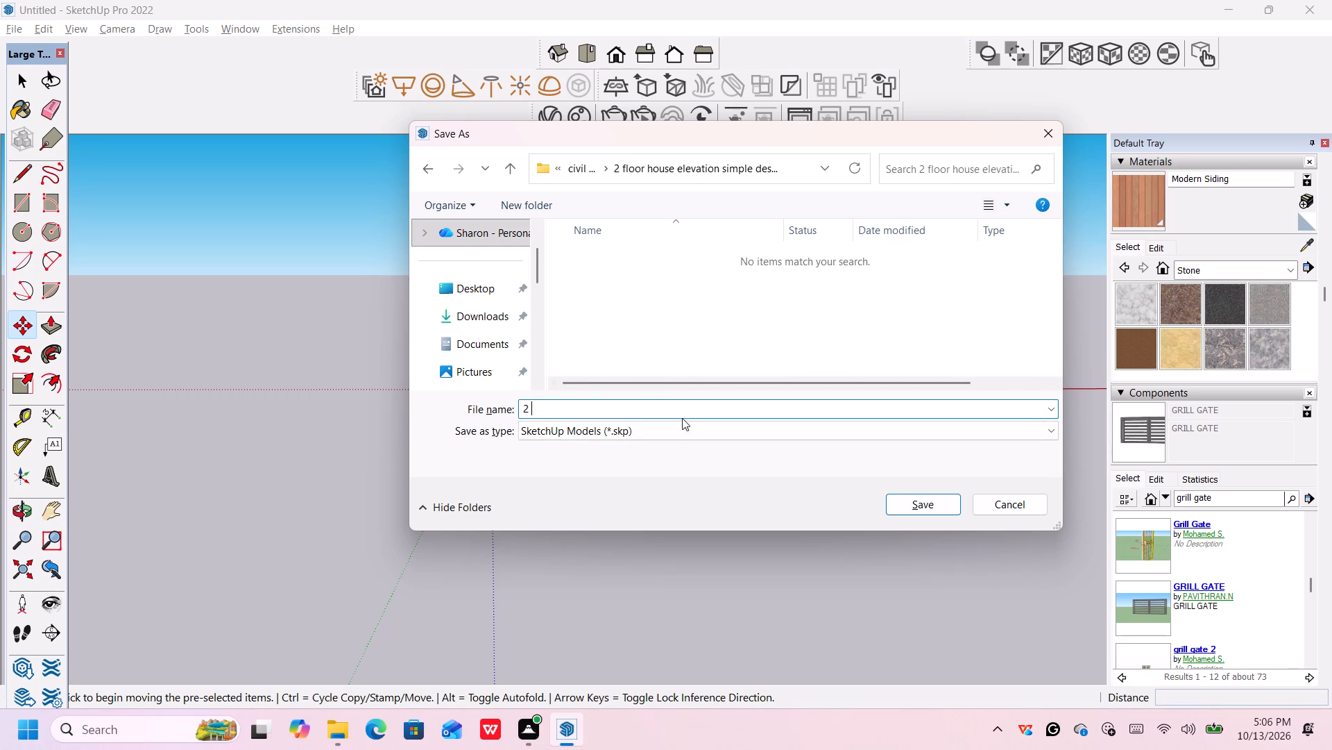
{"action": "key", "text": "BackSpace"}
{"action": "key", "text": "BackSpace"}
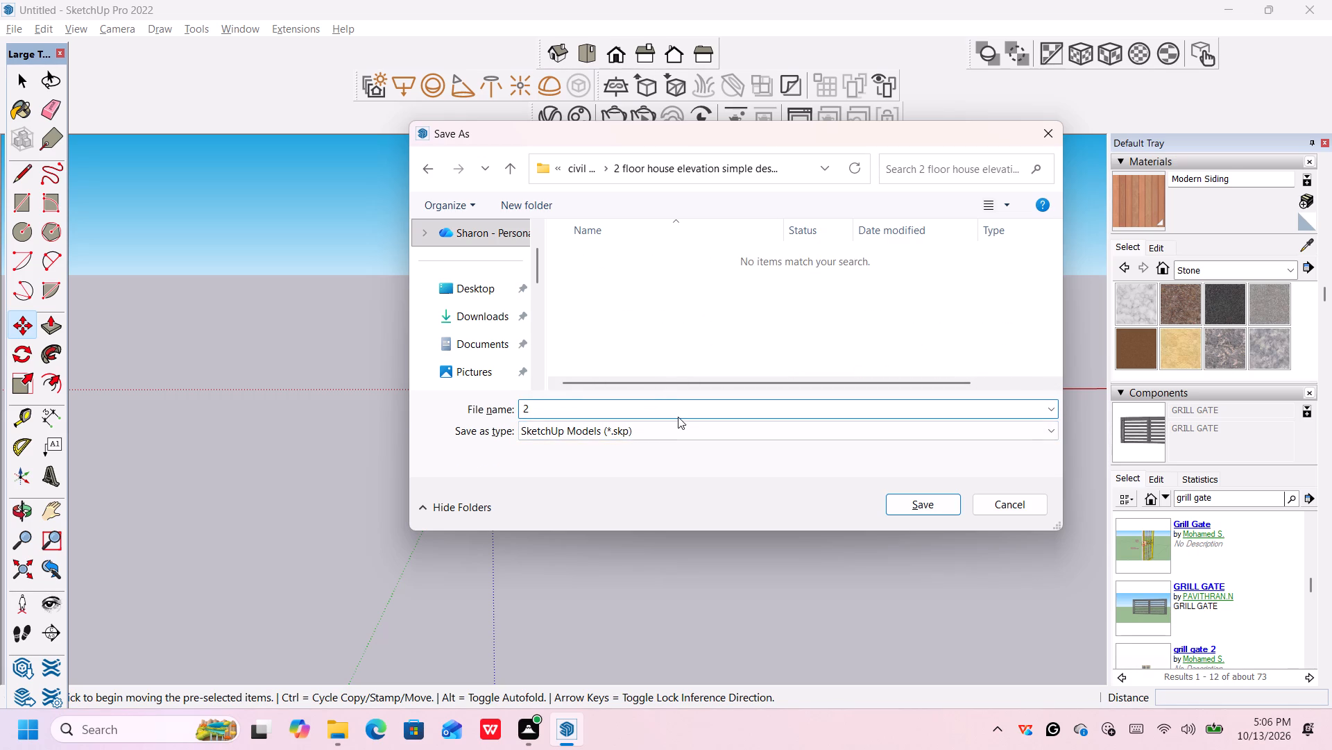
{"action": "key", "text": "2"}
{"action": "left_click", "coordinate": [675, 425]}
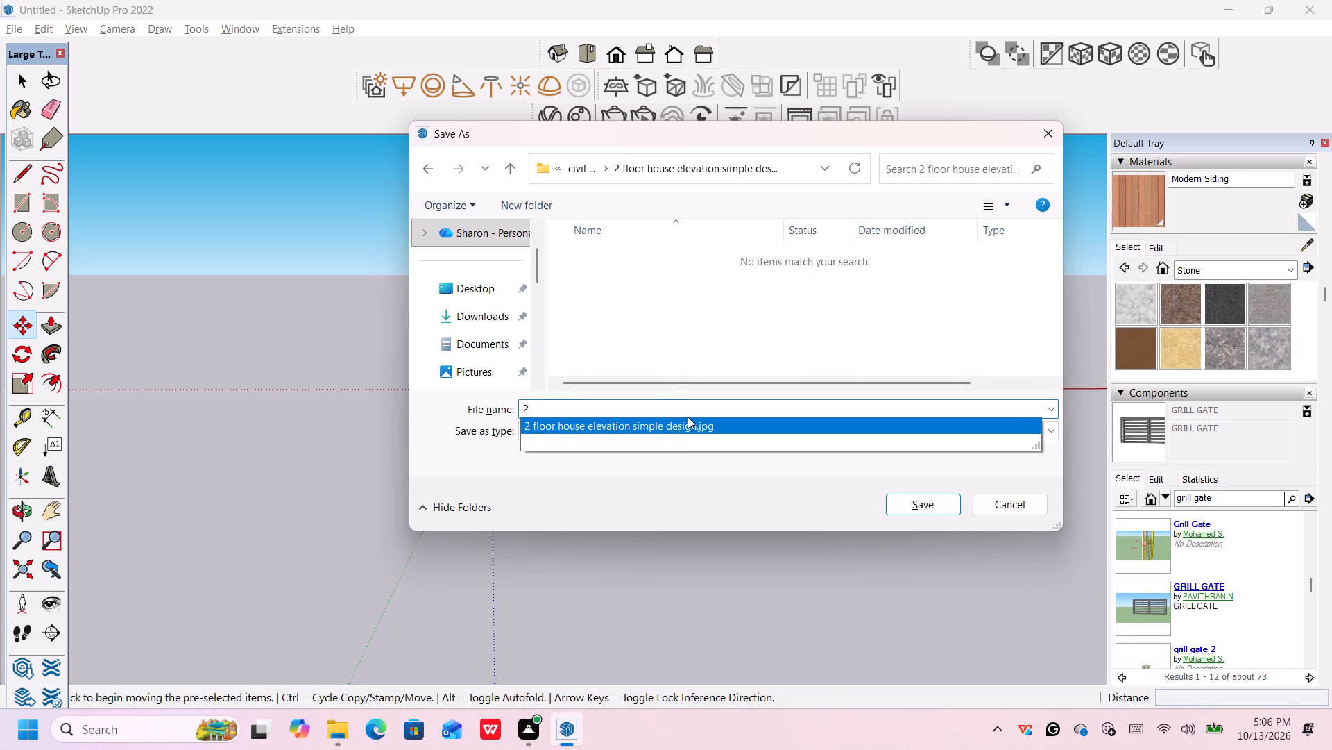
{"action": "left_click", "coordinate": [721, 405]}
{"action": "key", "text": "BackSpace"}
{"action": "key", "text": "BackSpace"}
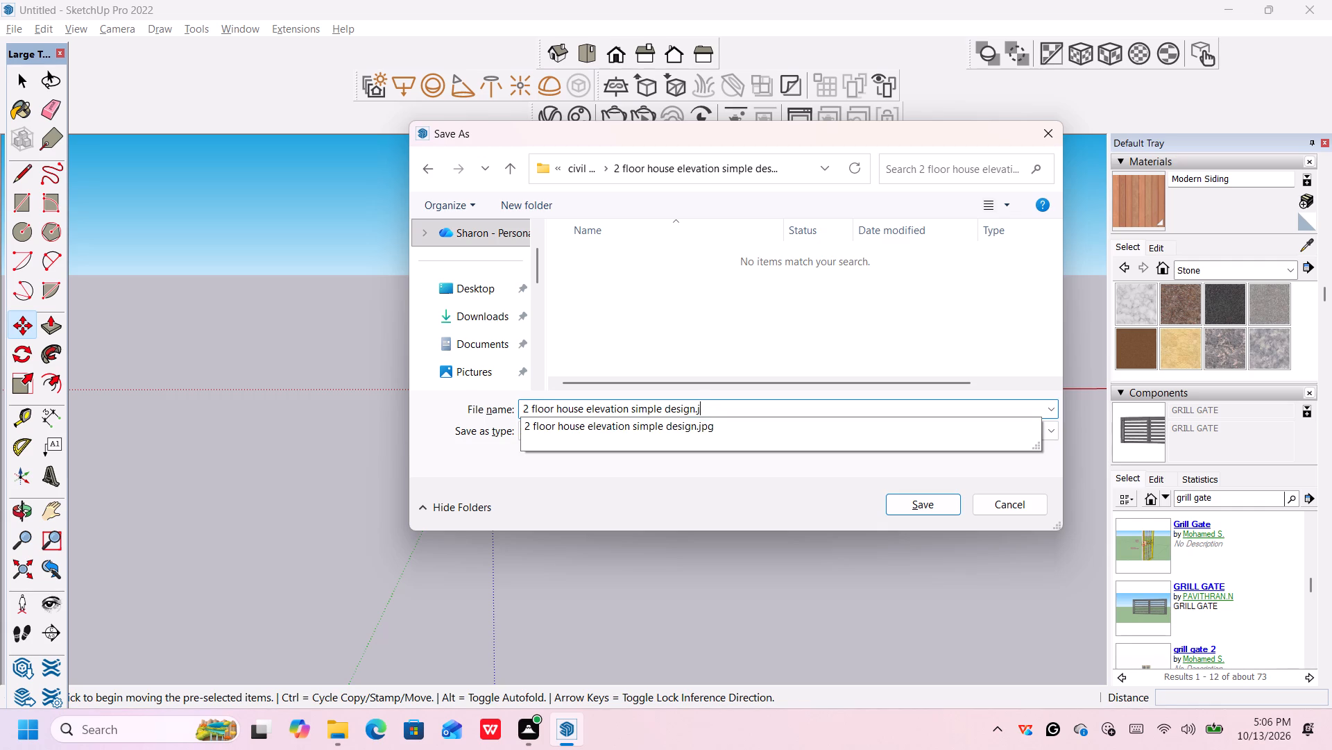
{"action": "key", "text": "BackSpace"}
{"action": "key", "text": "BackSpace"}
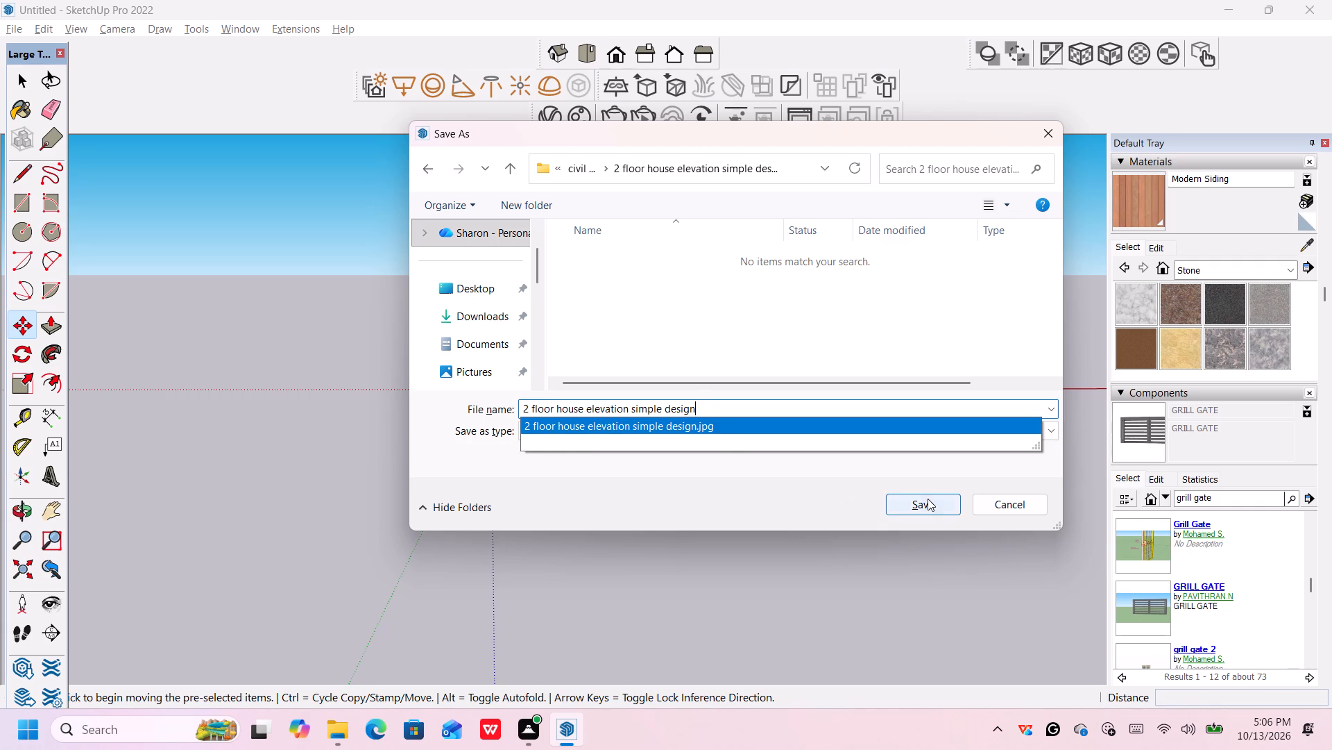
{"action": "left_click", "coordinate": [928, 501]}
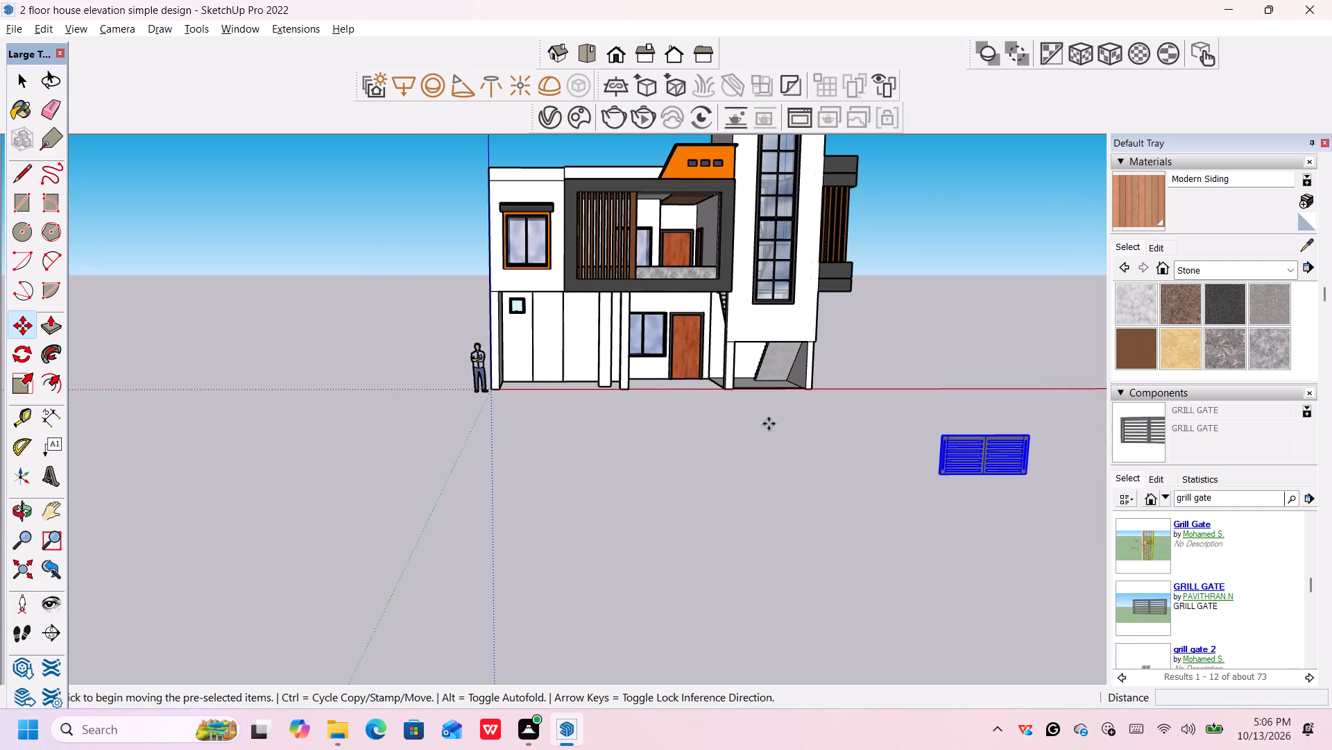
Bring the whole house into view and look through the remaining grill gate component results.
{"action": "middle_click_drag", "start_coordinate": [864, 444], "coordinate": [746, 508]}
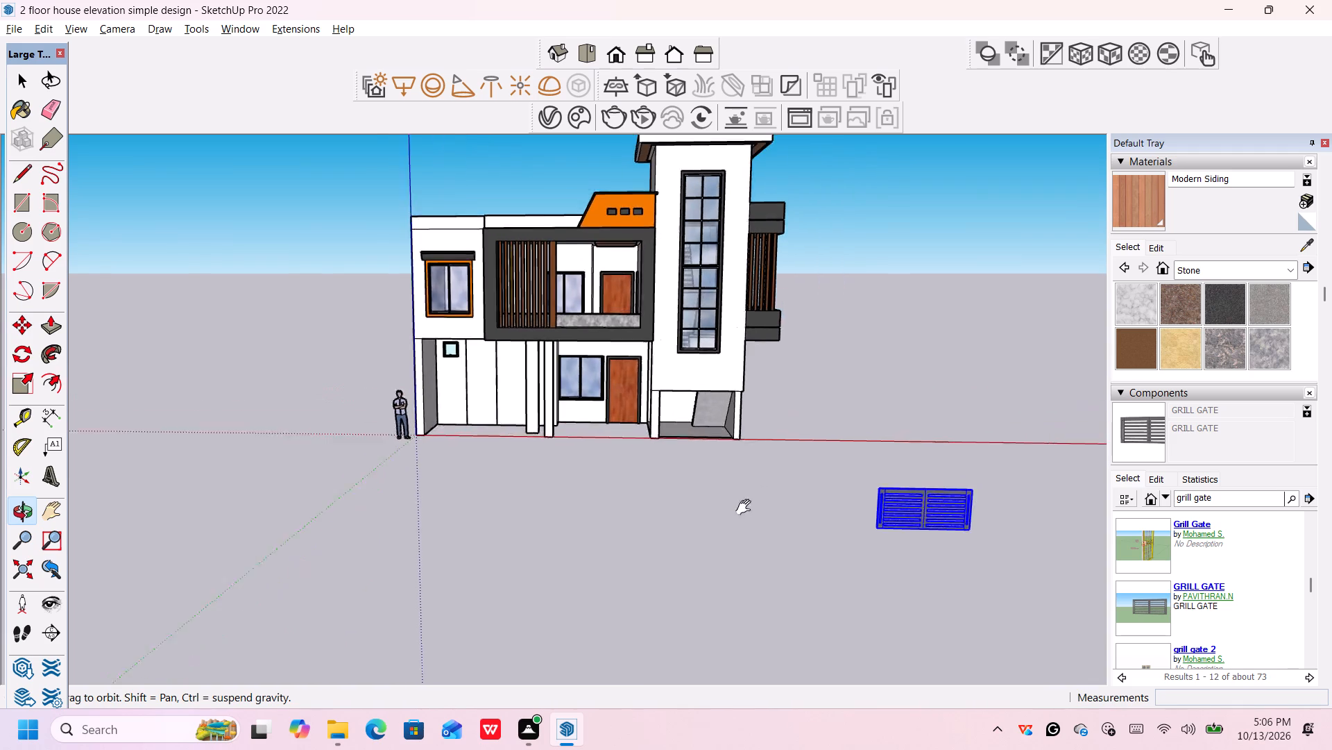
{"action": "middle_click_drag", "start_coordinate": [746, 508], "coordinate": [741, 565]}
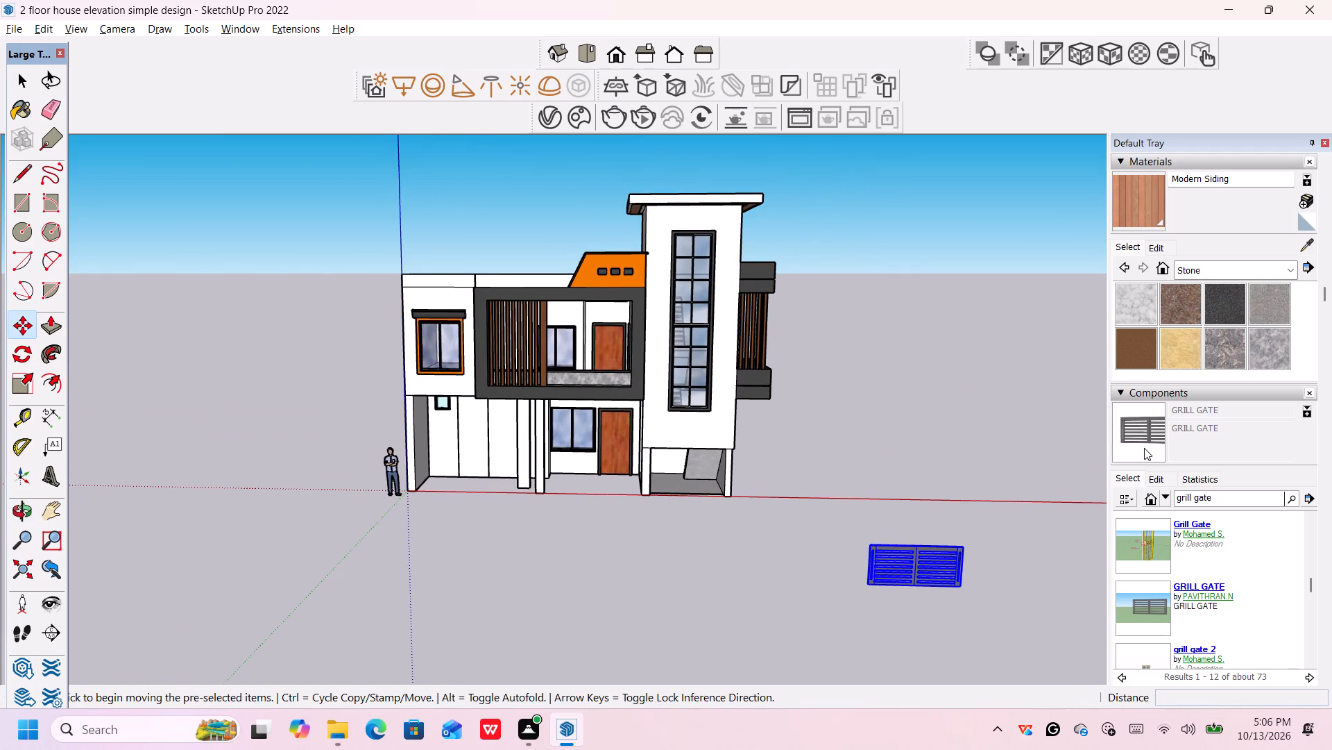
{"action": "scroll", "coordinate": [1232, 508], "scroll_direction": "up", "scroll_amount": 2}
{"action": "scroll", "coordinate": [1232, 505], "scroll_direction": "down", "scroll_amount": 7}
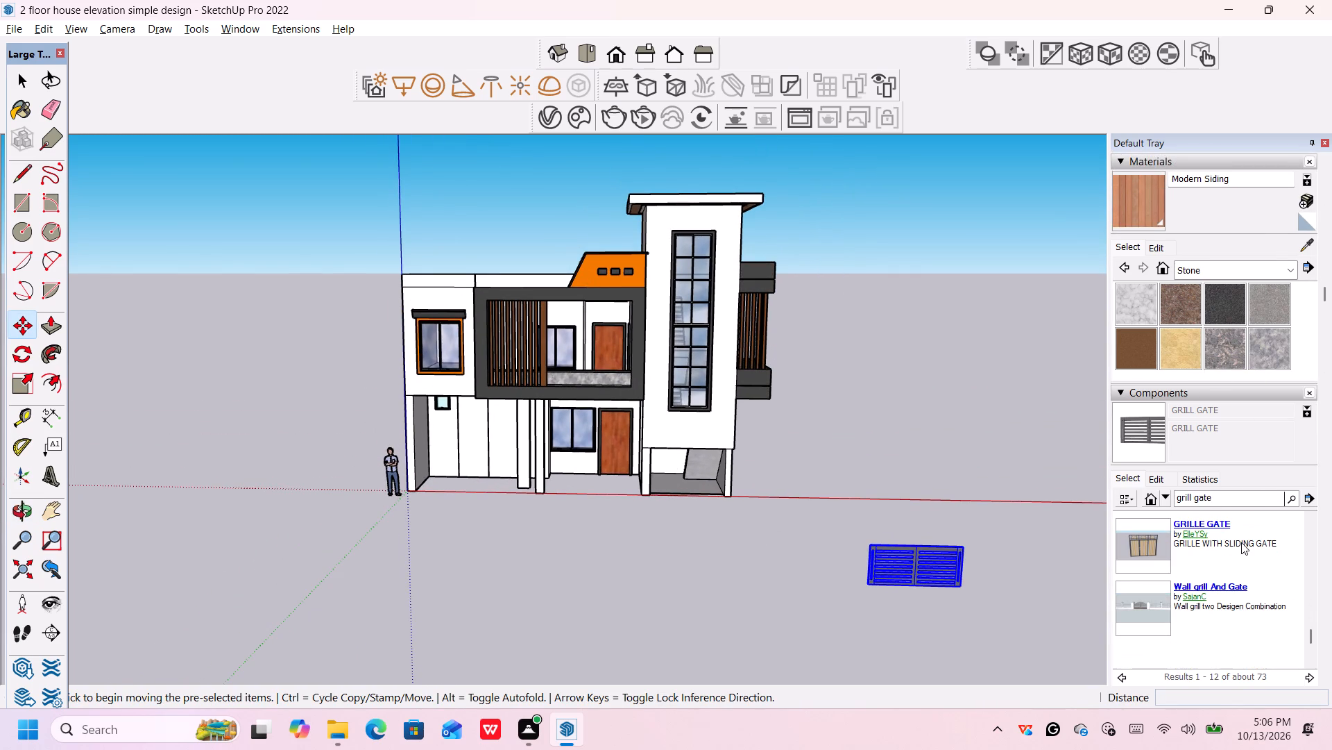
Search the online component library for "grill railing".
{"action": "left_click", "coordinate": [1244, 501]}
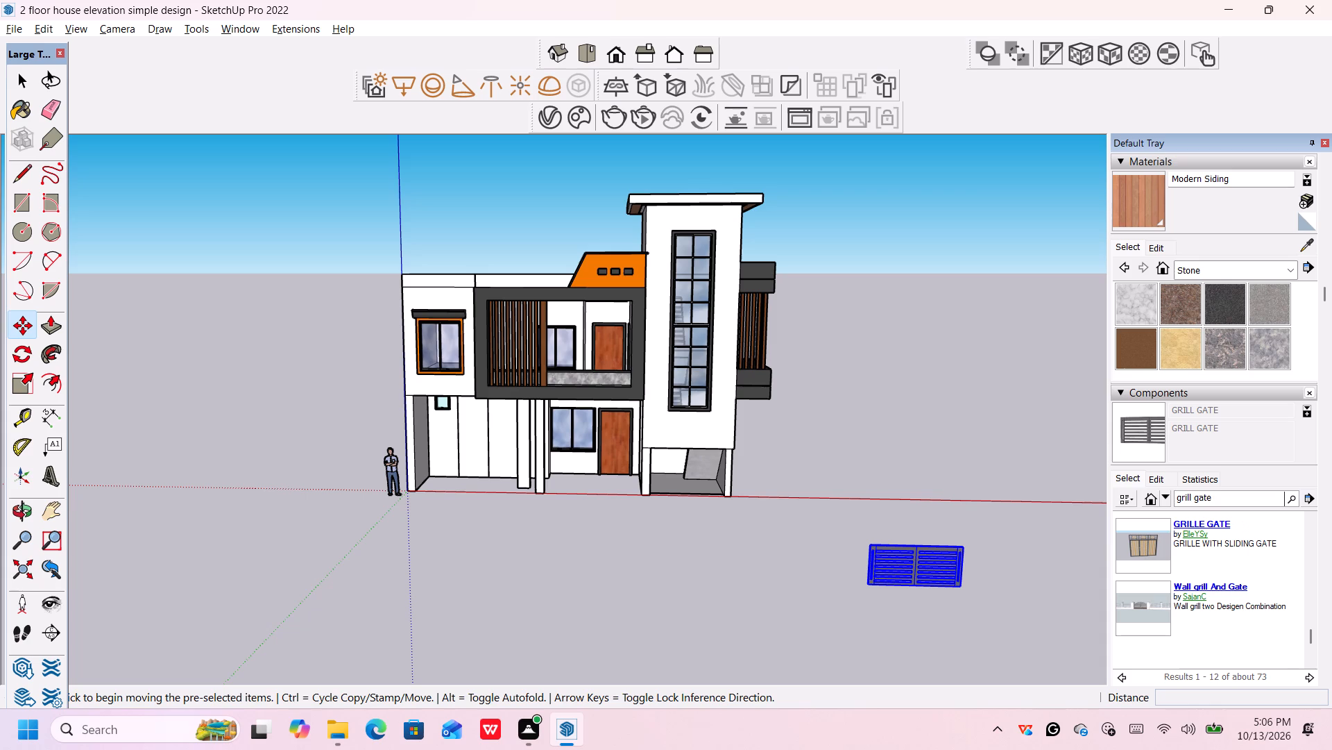
{"action": "key", "text": "BackSpace"}
{"action": "key", "text": "BackSpace"}
{"action": "key", "text": "BackSpace"}
{"action": "key", "text": "BackSpace"}
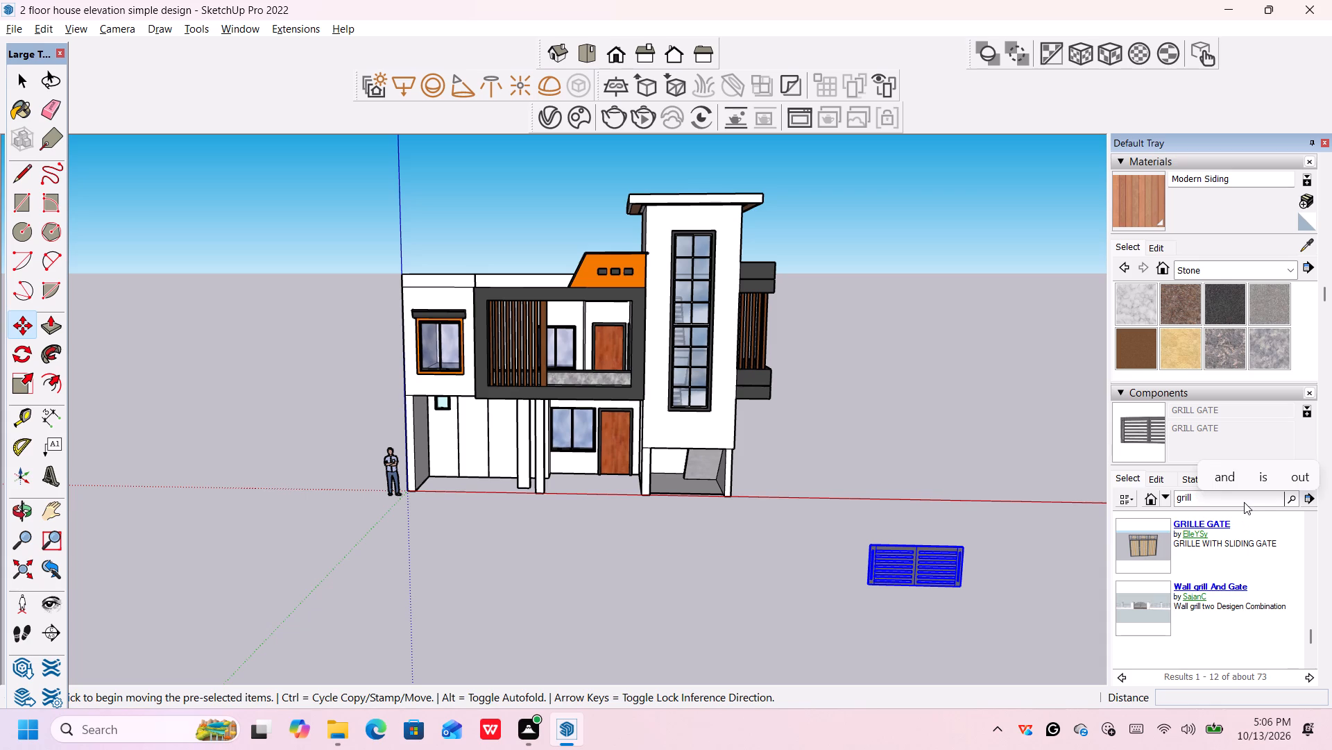
{"action": "type", "text": "re"}
{"action": "key", "text": "BackSpace"}
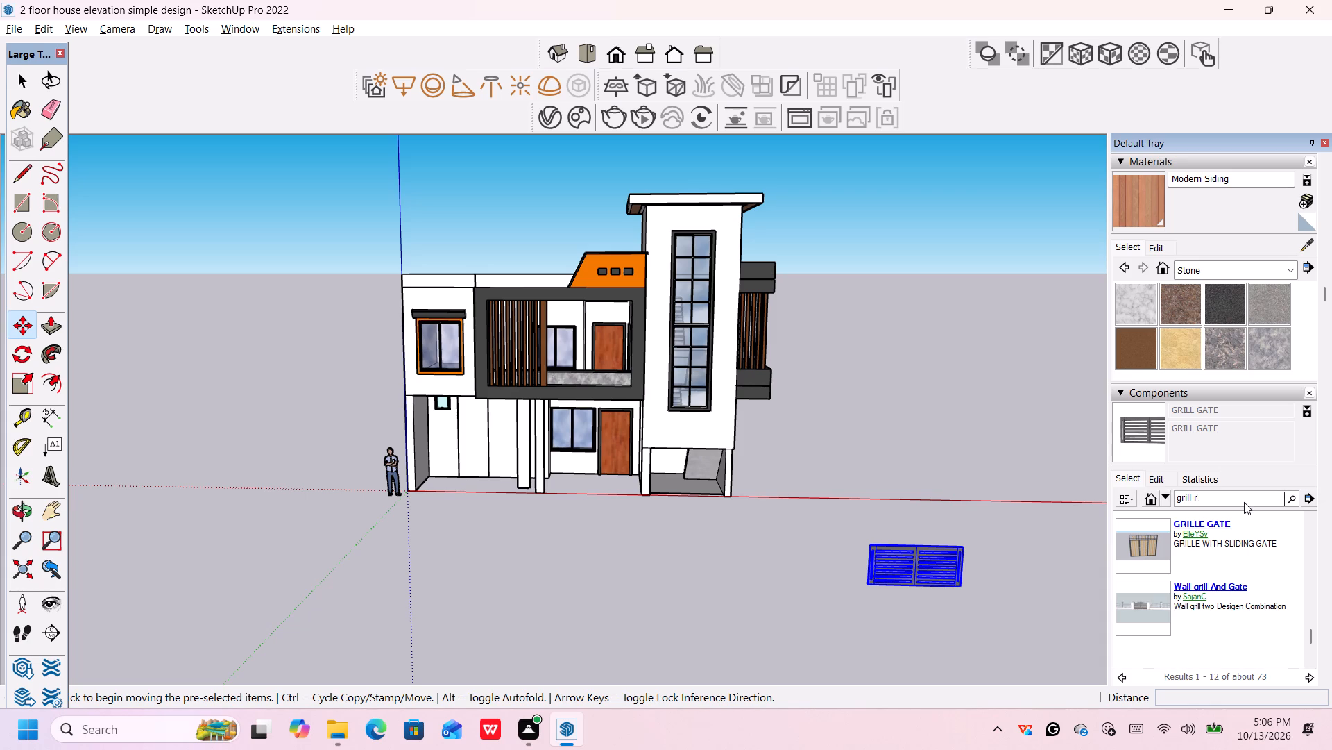
{"action": "type", "text": "ailind"}
{"action": "key", "text": "BackSpace"}
{"action": "key", "text": "g"}
{"action": "key", "text": "Return"}
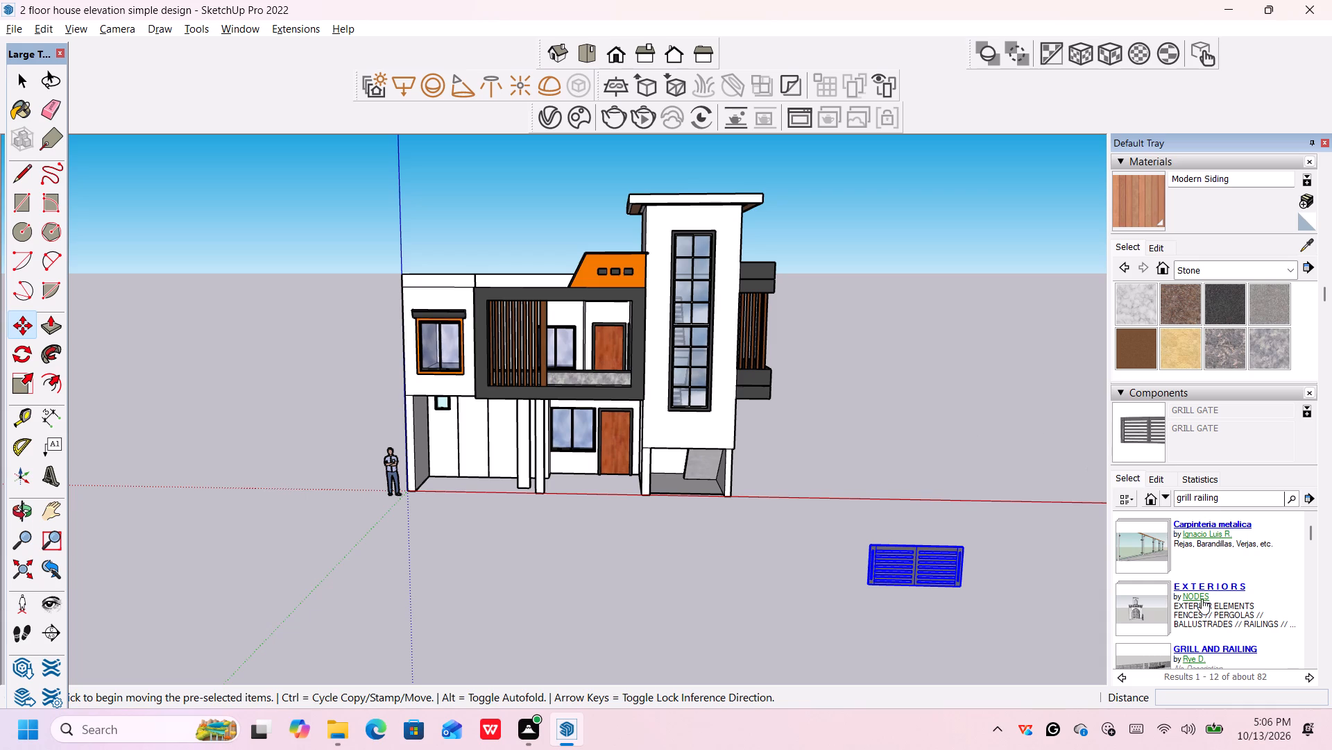
Look through the "grill railing" component results for a railing that suits the house.
{"action": "scroll", "coordinate": [1204, 590], "scroll_direction": "down", "scroll_amount": 2}
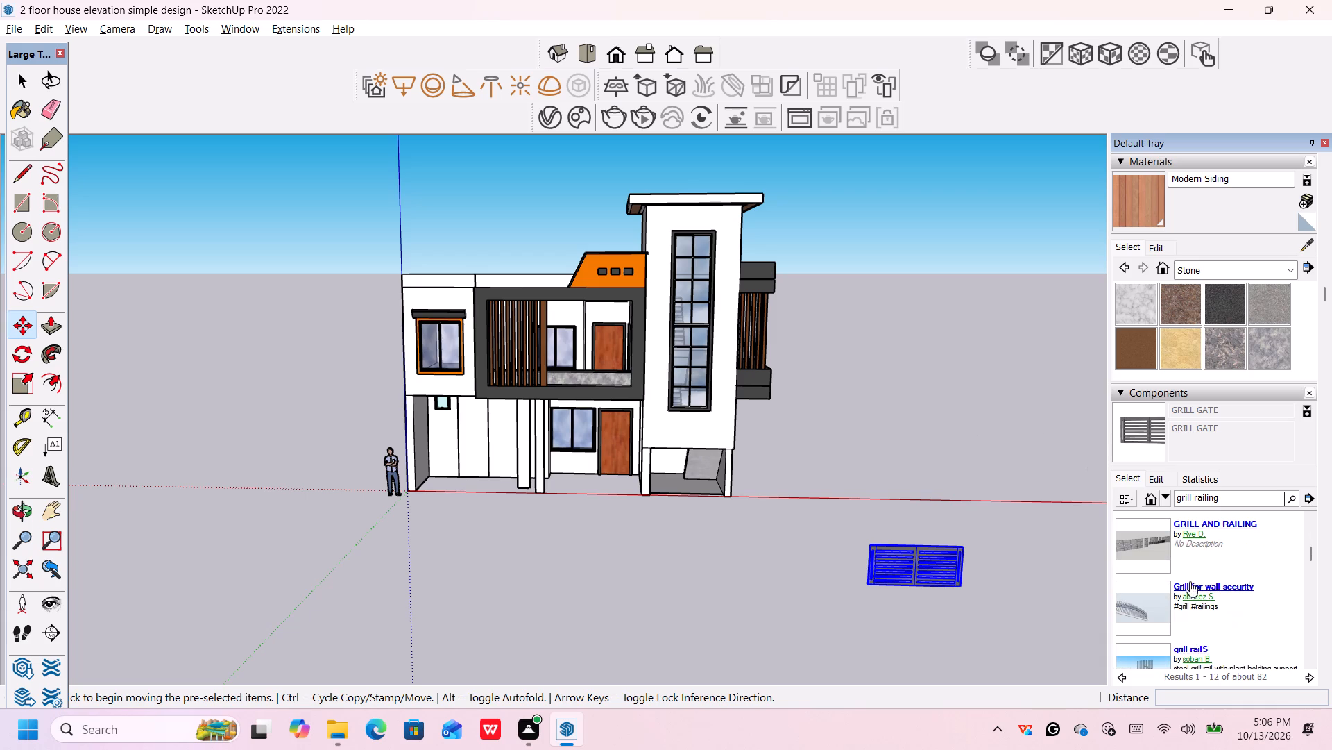
{"action": "scroll", "coordinate": [1182, 592], "scroll_direction": "down", "scroll_amount": 3}
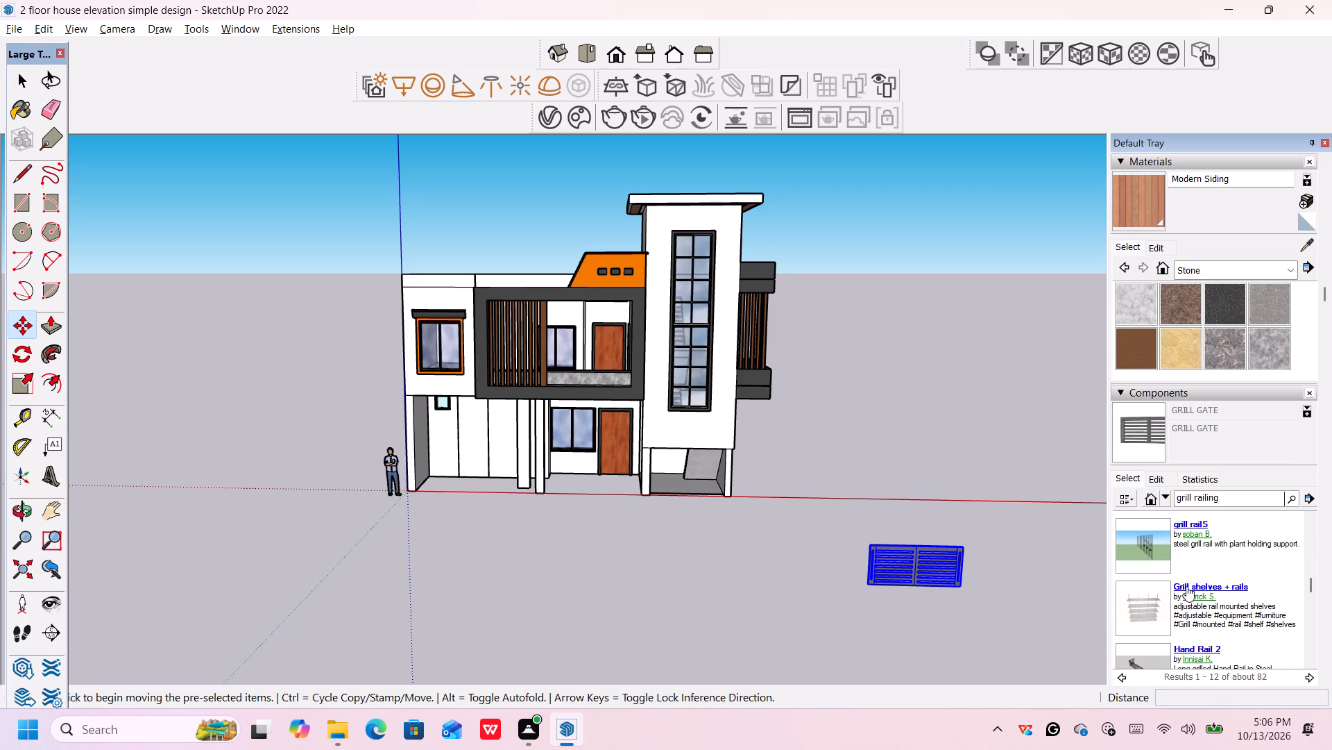
{"action": "scroll", "coordinate": [1188, 585], "scroll_direction": "down", "scroll_amount": 4}
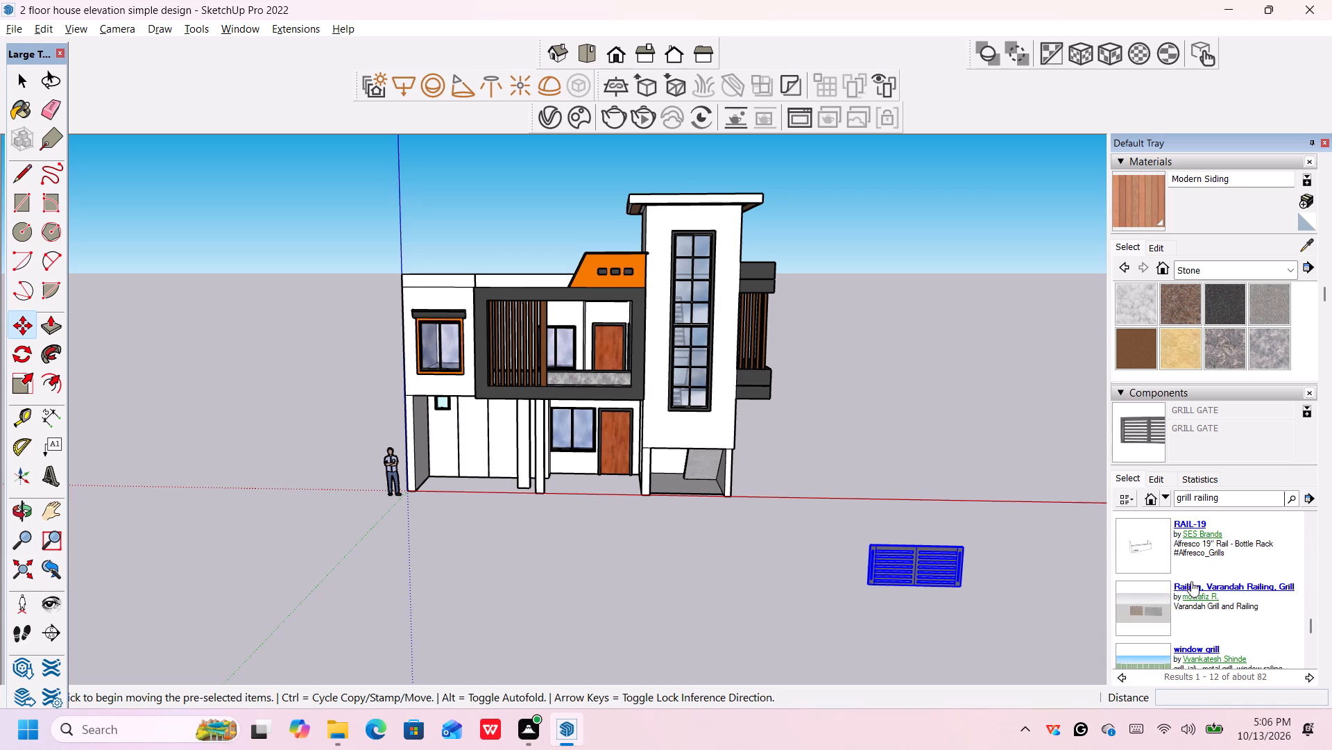
{"action": "scroll", "coordinate": [1191, 581], "scroll_direction": "down", "scroll_amount": 2}
{"action": "scroll", "coordinate": [1195, 579], "scroll_direction": "up", "scroll_amount": 3}
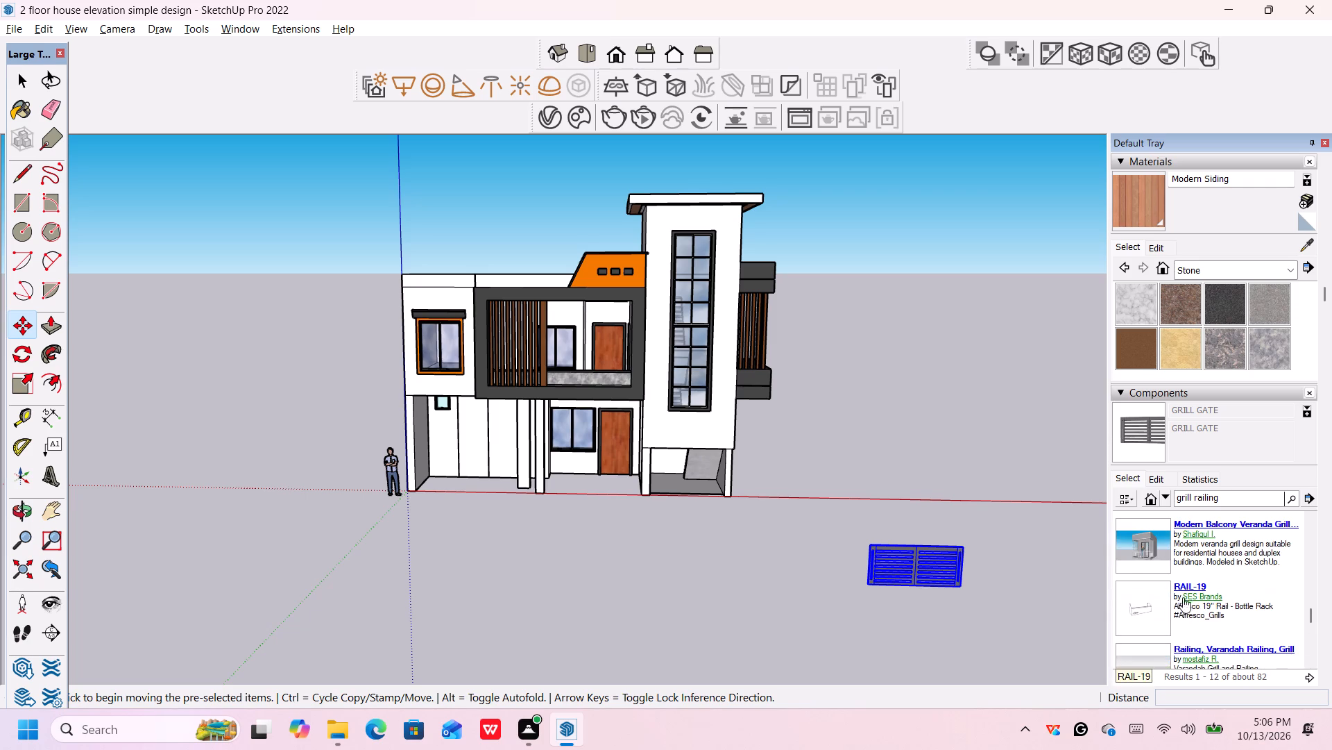
{"action": "scroll", "coordinate": [1183, 593], "scroll_direction": "up", "scroll_amount": 3}
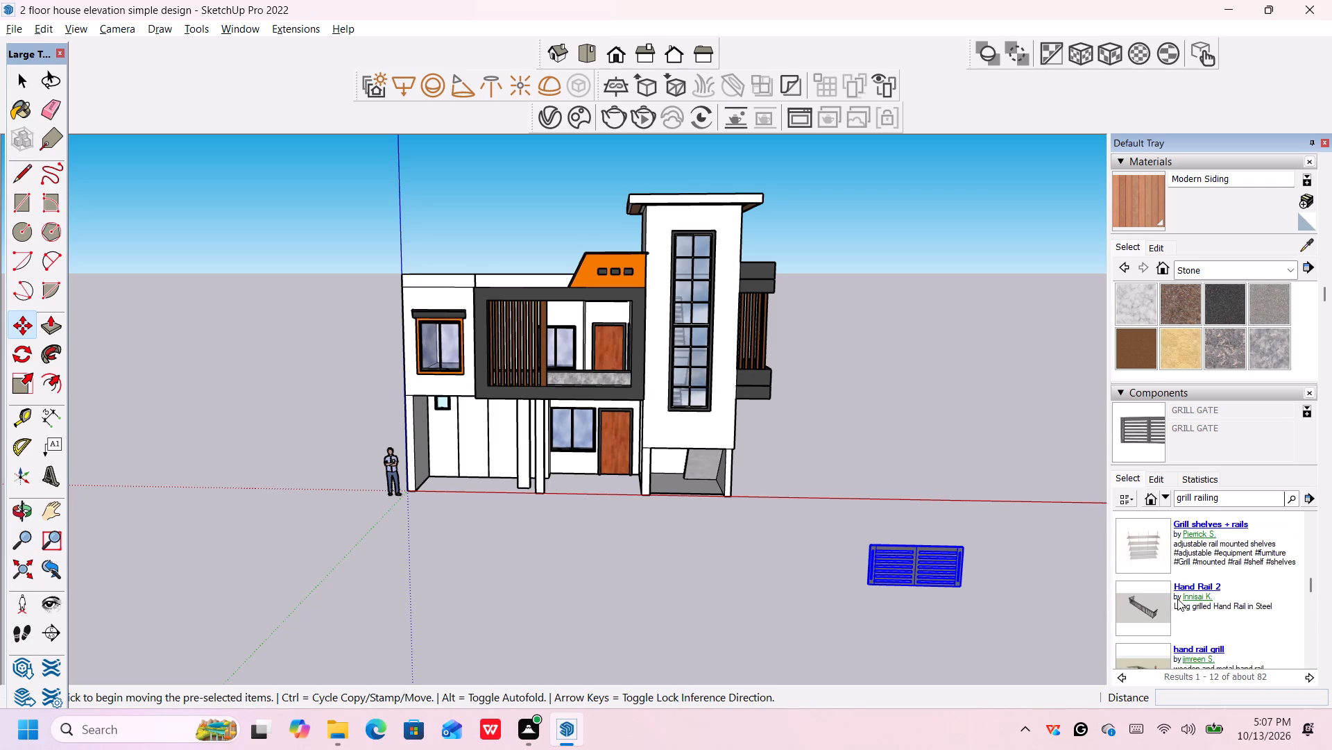
{"action": "scroll", "coordinate": [1165, 619], "scroll_direction": "up", "scroll_amount": 1}
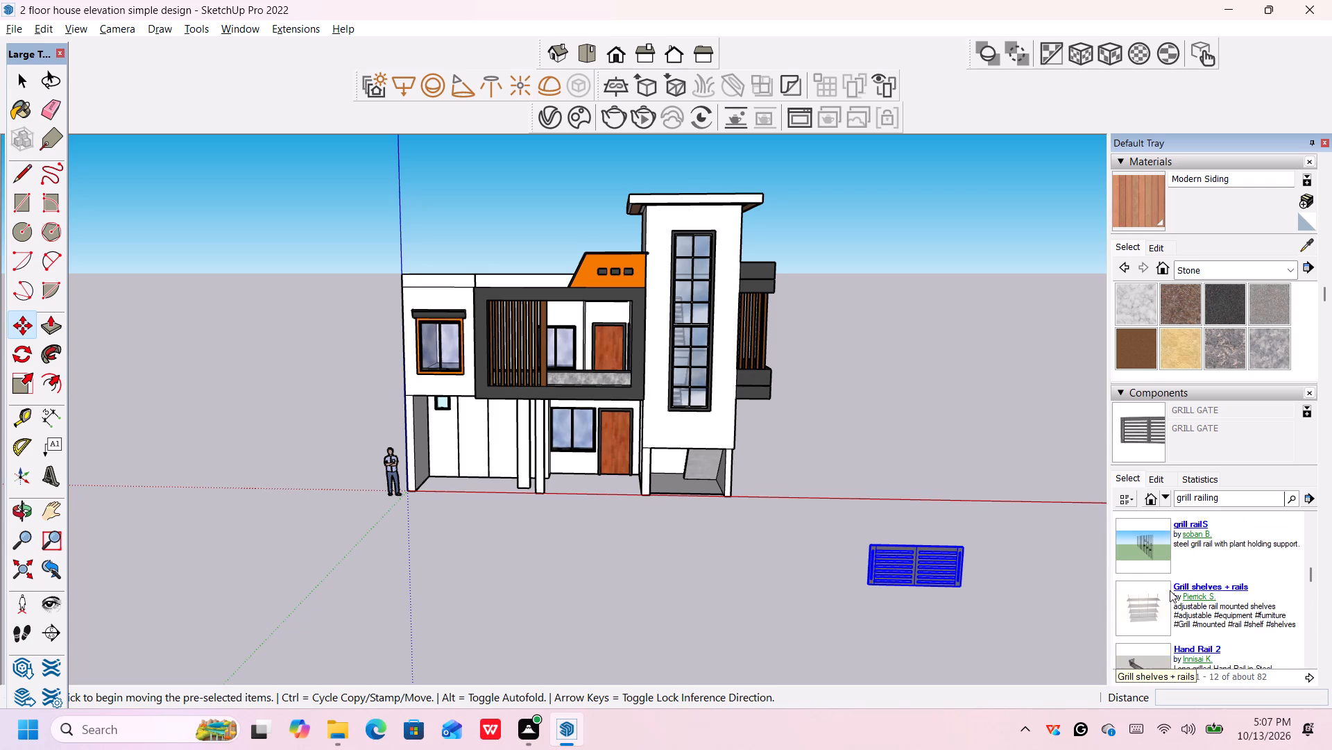
{"action": "scroll", "coordinate": [1170, 590], "scroll_direction": "up", "scroll_amount": 1}
{"action": "scroll", "coordinate": [1170, 590], "scroll_direction": "down", "scroll_amount": 1}
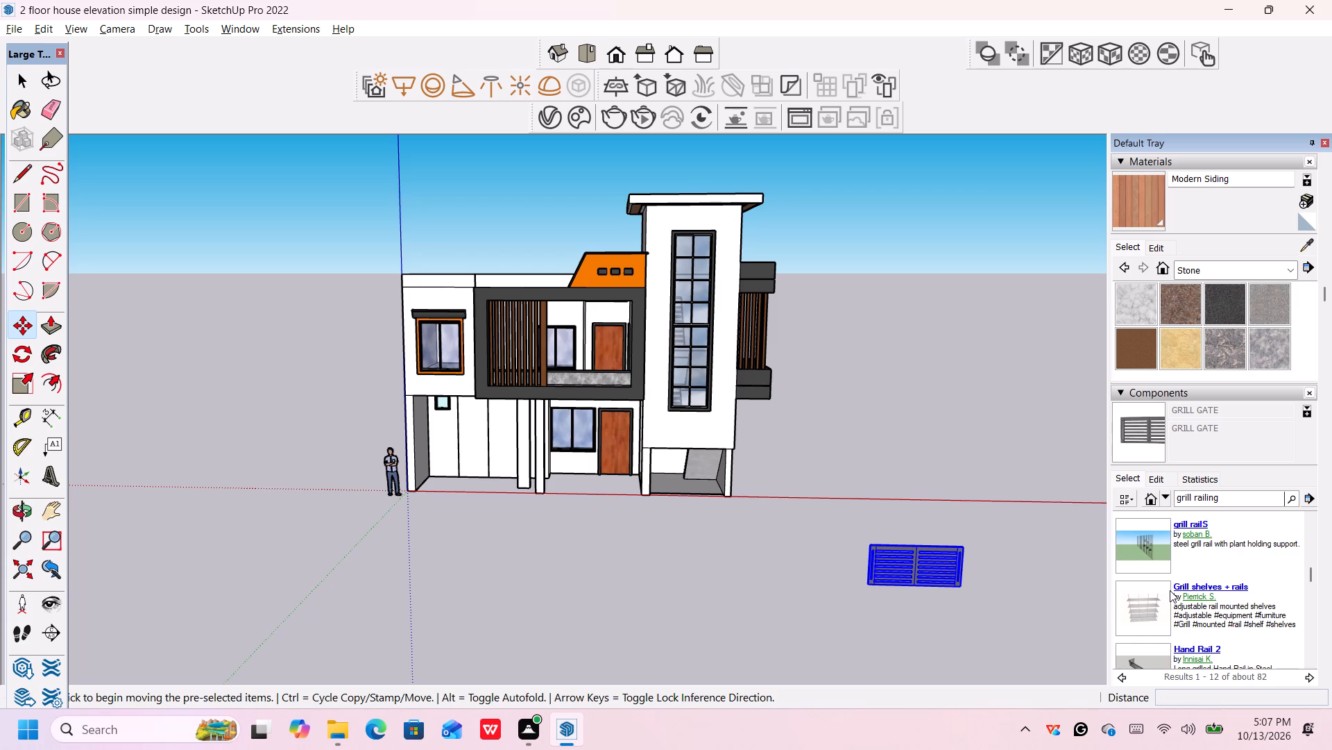
{"action": "scroll", "coordinate": [1169, 590], "scroll_direction": "up", "scroll_amount": 1}
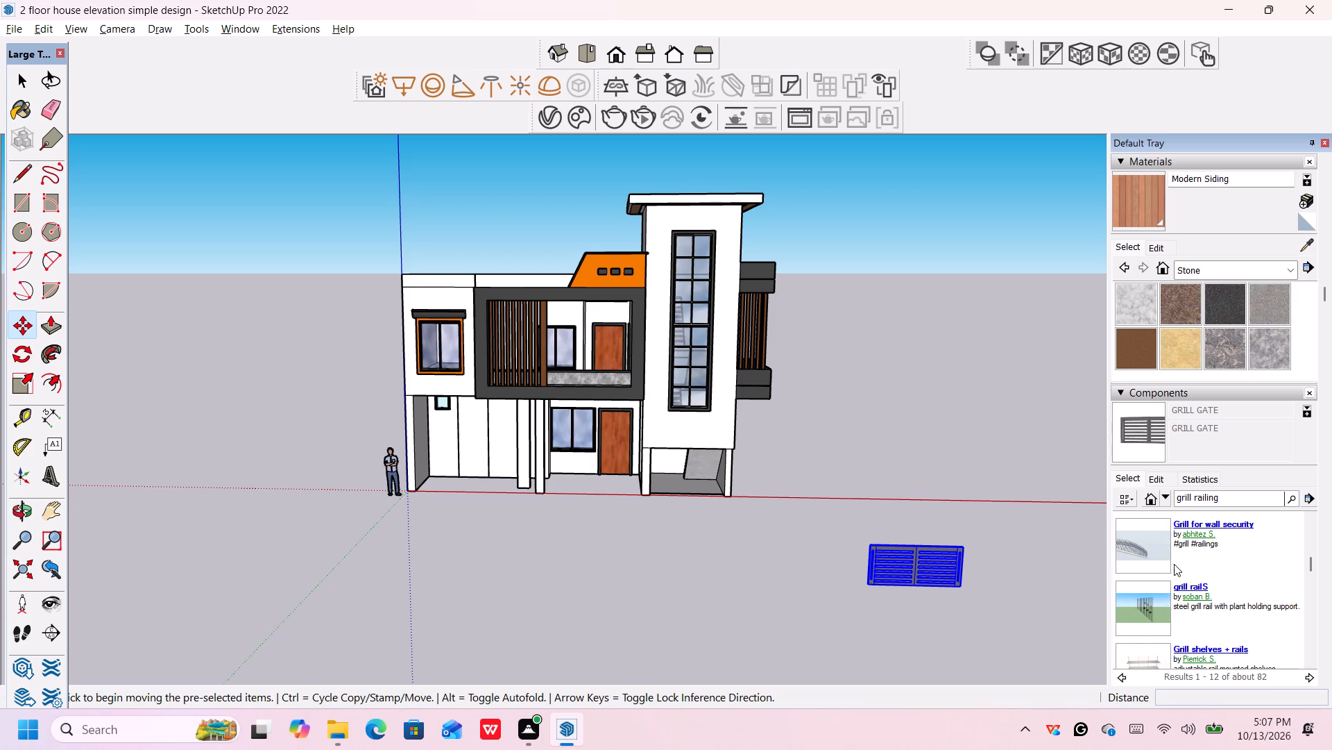
Search the online component library for "grilled railing".
{"action": "left_click", "coordinate": [1190, 497]}
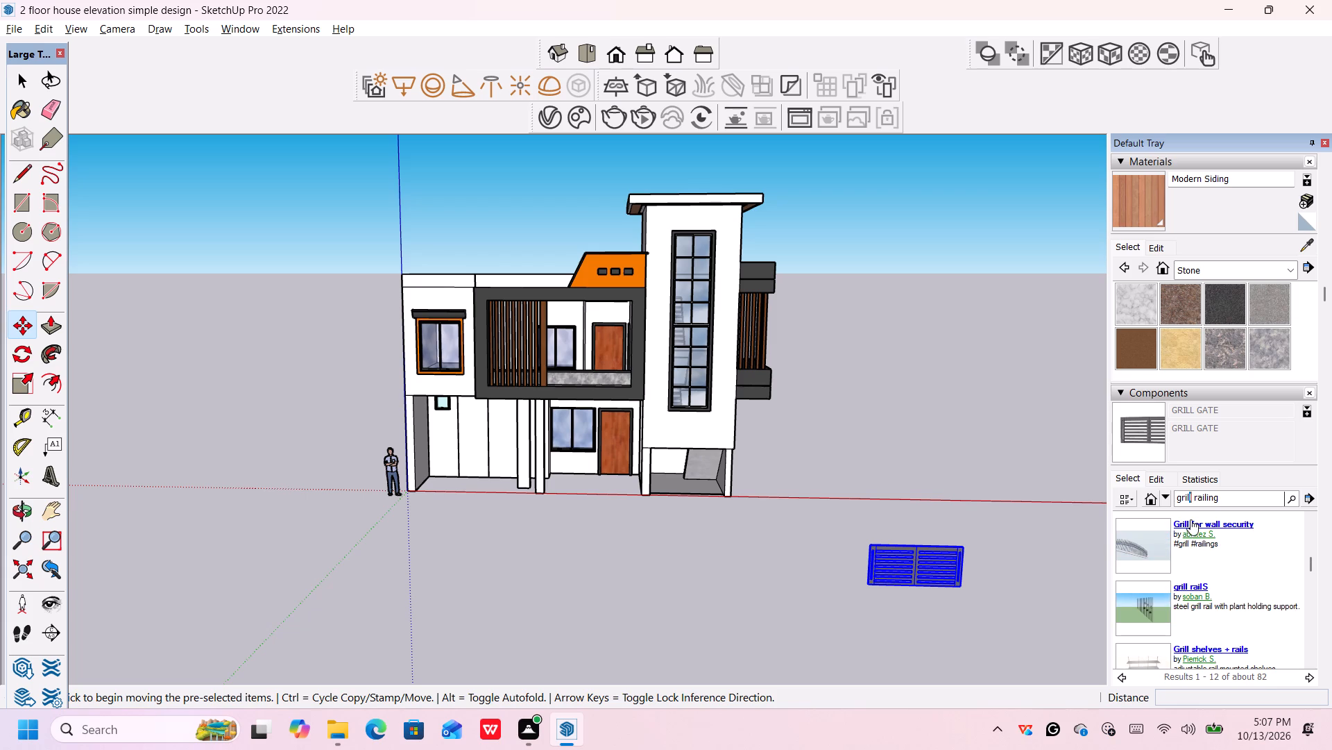
{"action": "left_click", "coordinate": [1193, 497]}
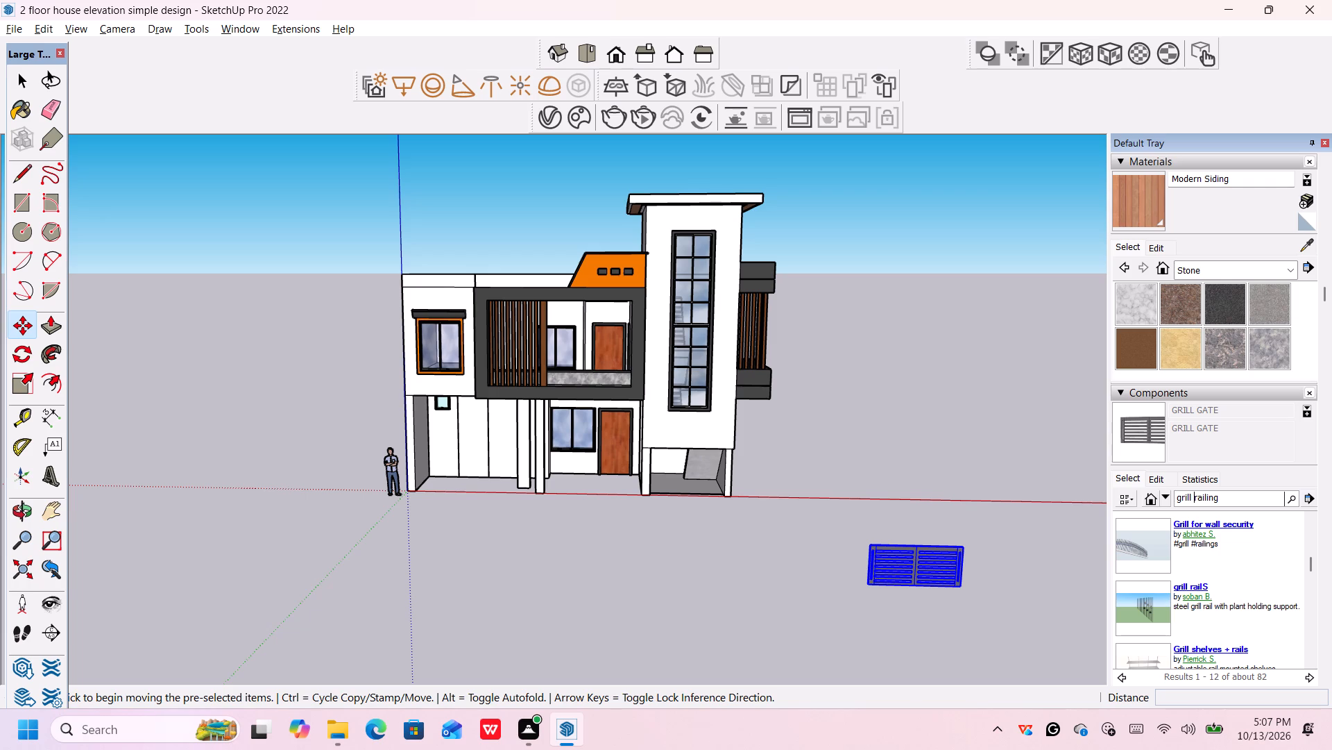
{"action": "left_click", "coordinate": [1189, 497]}
{"action": "key", "text": "Right"}
{"action": "type", "text": "ed"}
{"action": "key", "text": "Return"}
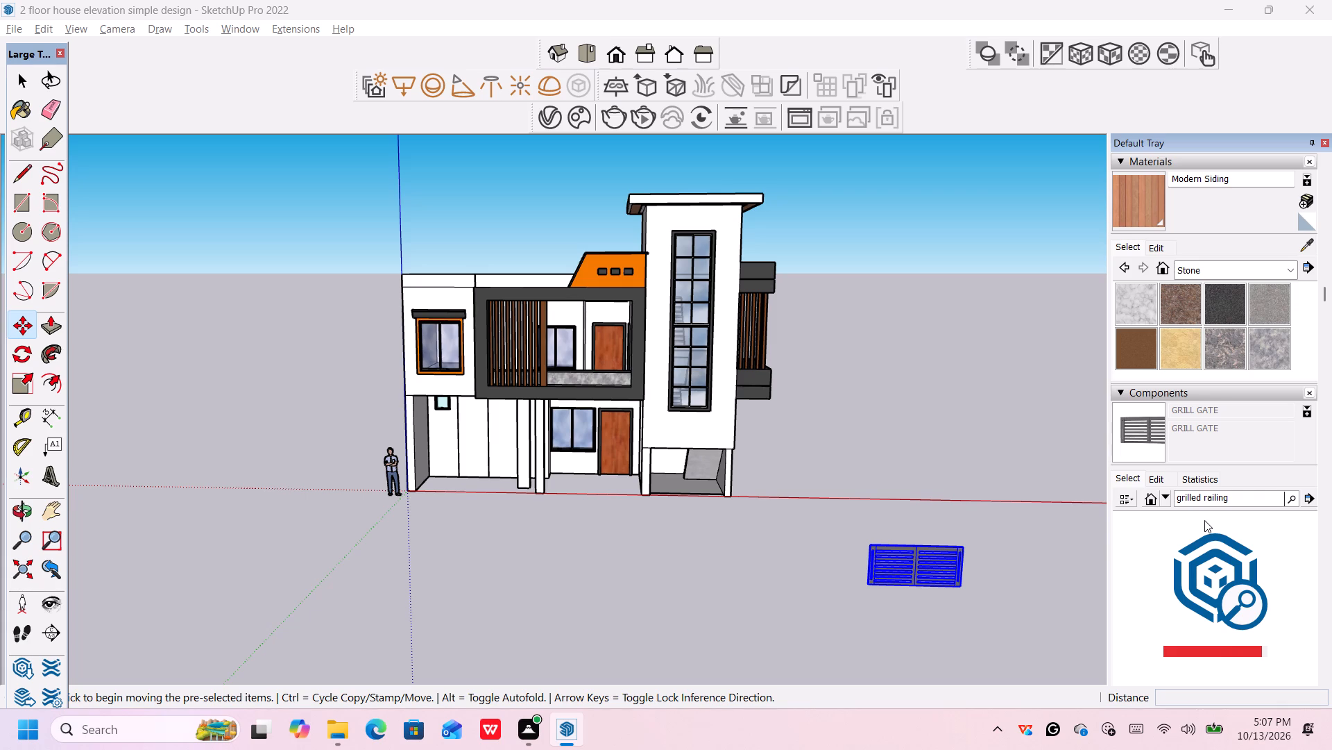
Look through the "grilled railing" component results for a suitable railing.
{"action": "scroll", "coordinate": [1211, 564], "scroll_direction": "down", "scroll_amount": 2}
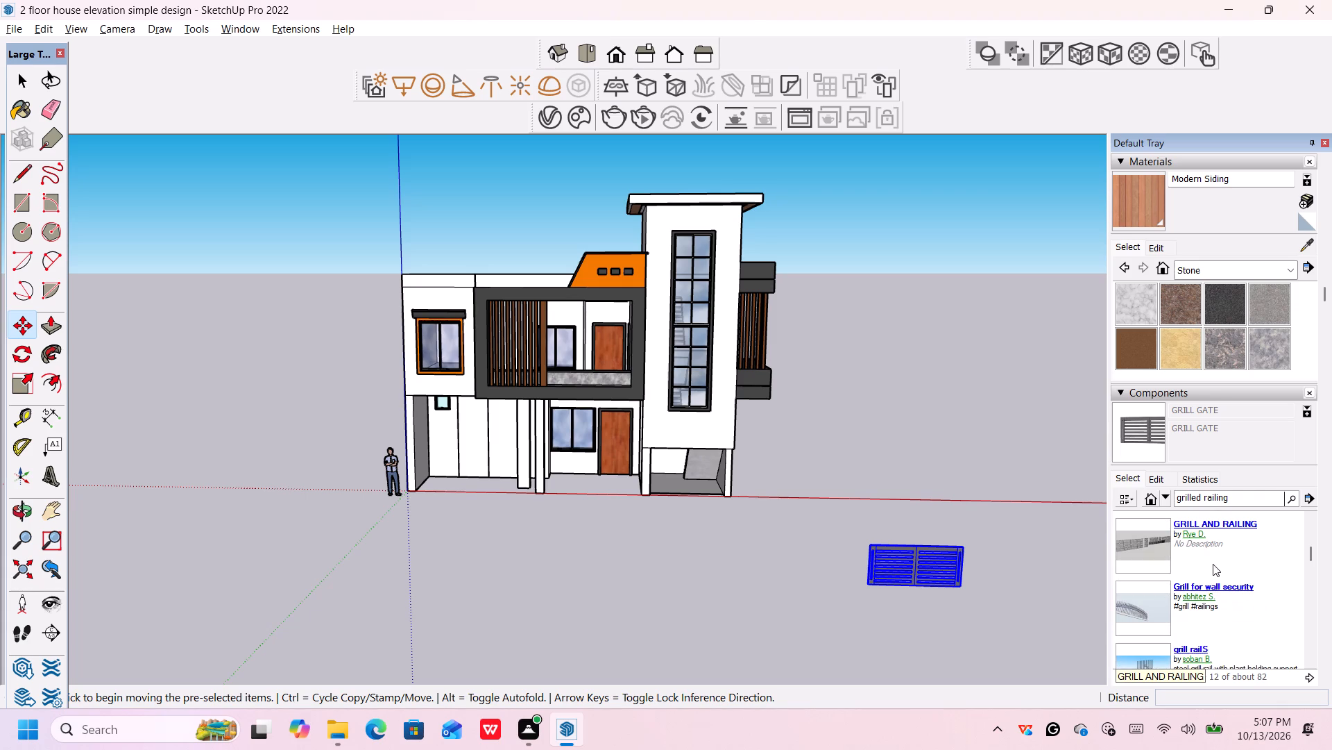
{"action": "scroll", "coordinate": [1213, 564], "scroll_direction": "down", "scroll_amount": 5}
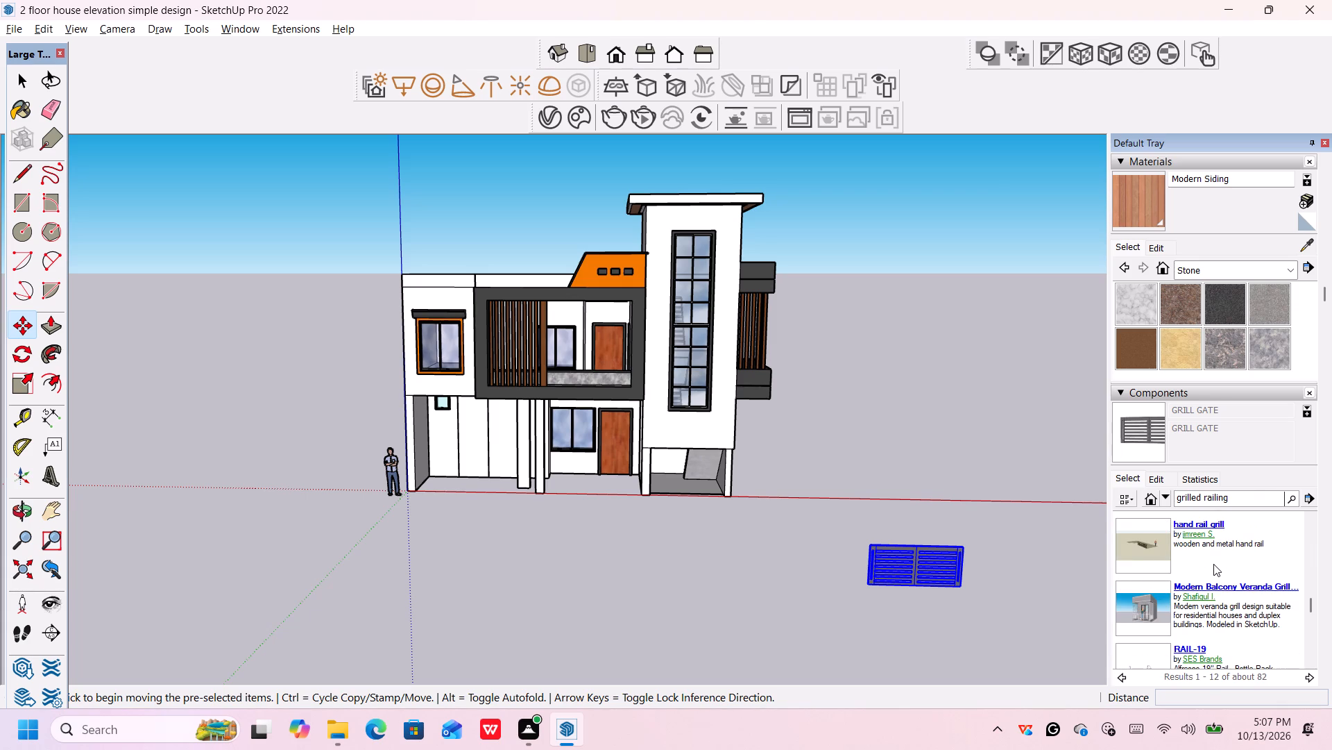
{"action": "scroll", "coordinate": [1213, 564], "scroll_direction": "down", "scroll_amount": 2}
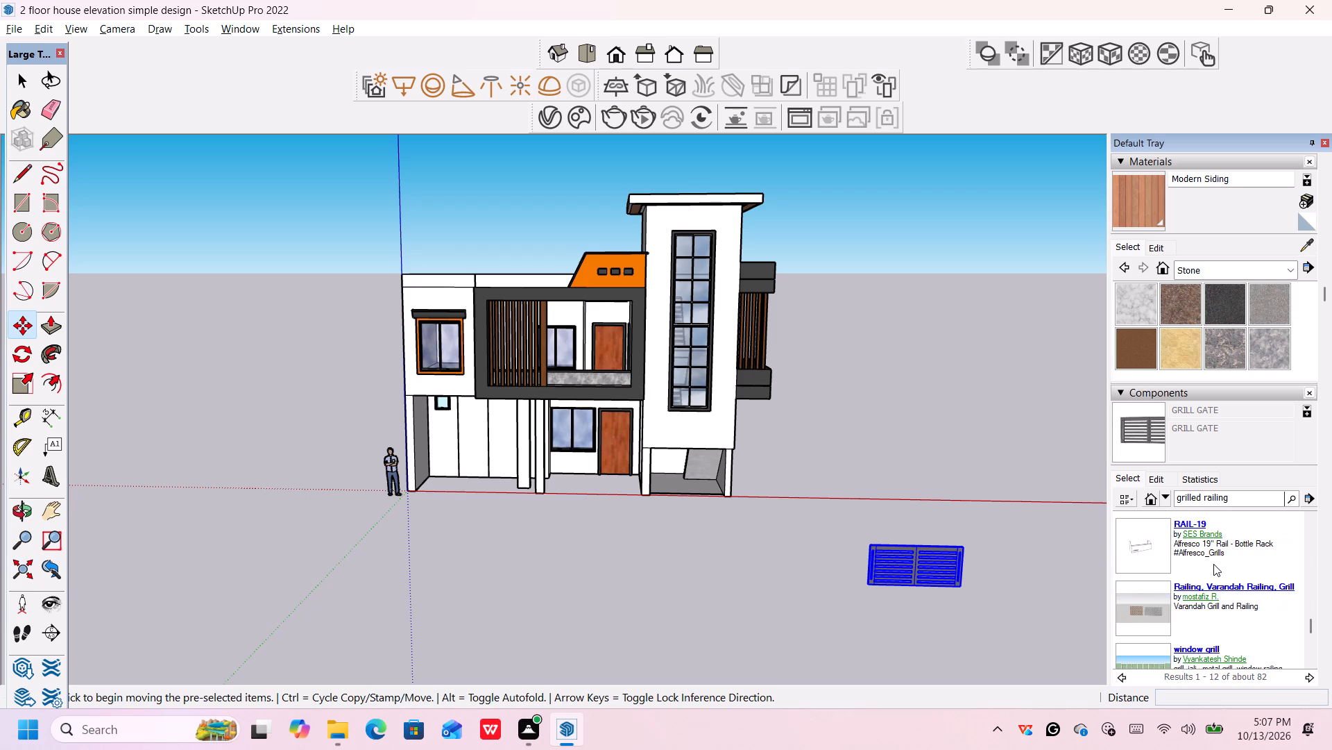
{"action": "scroll", "coordinate": [1213, 564], "scroll_direction": "down", "scroll_amount": 2}
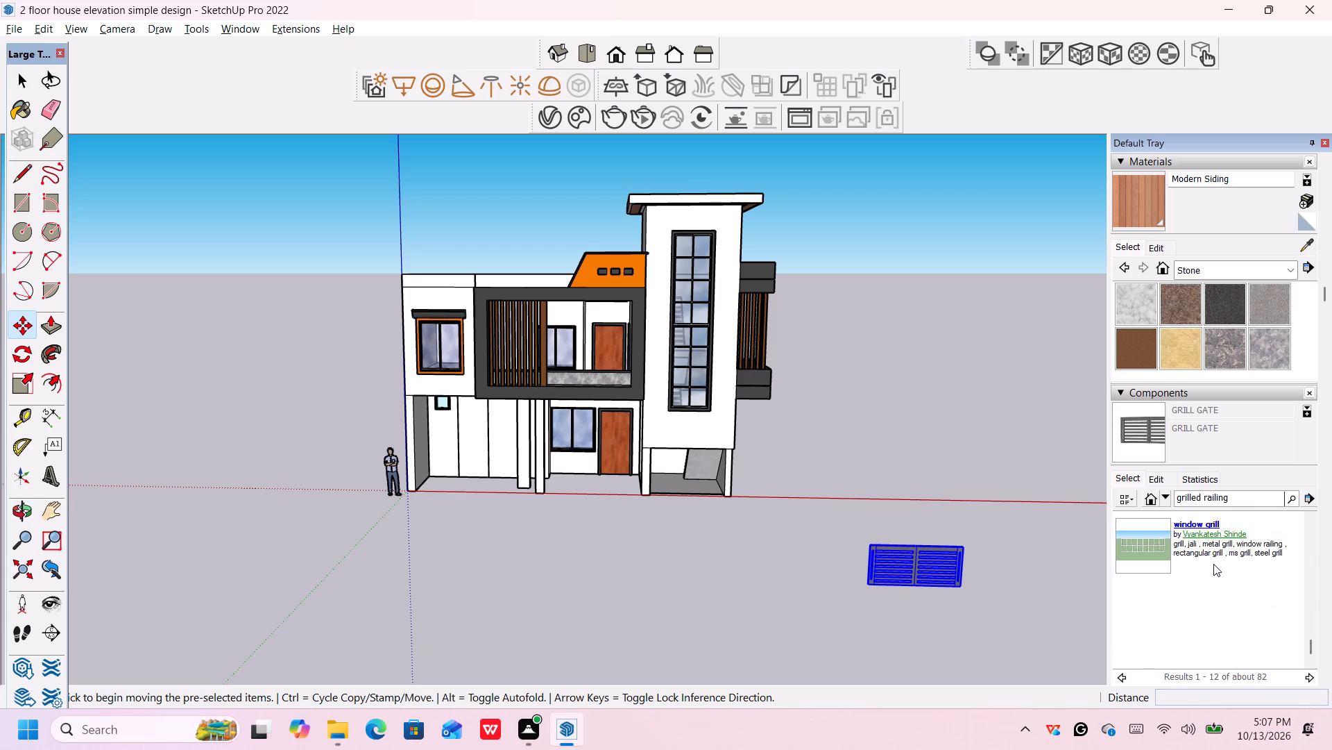
{"action": "scroll", "coordinate": [1213, 564], "scroll_direction": "up", "scroll_amount": 7}
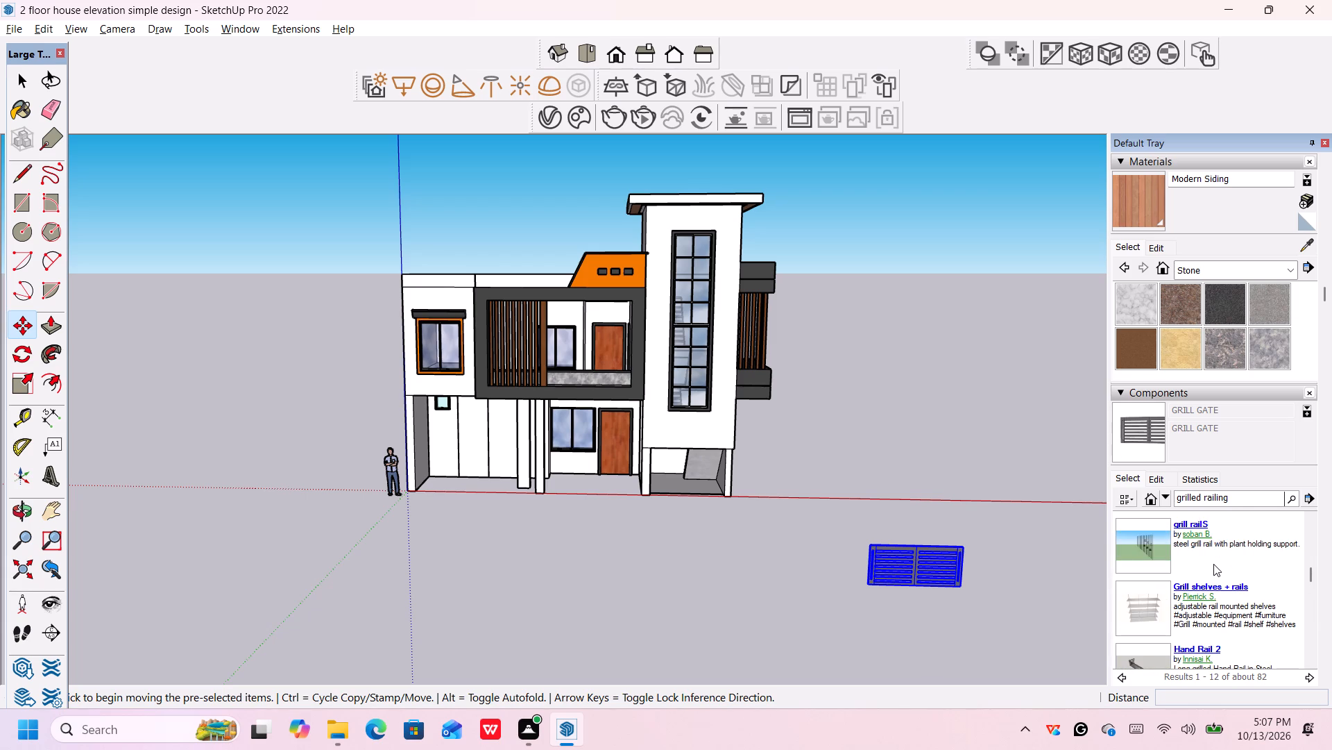
{"action": "scroll", "coordinate": [1184, 563], "scroll_direction": "up", "scroll_amount": 2}
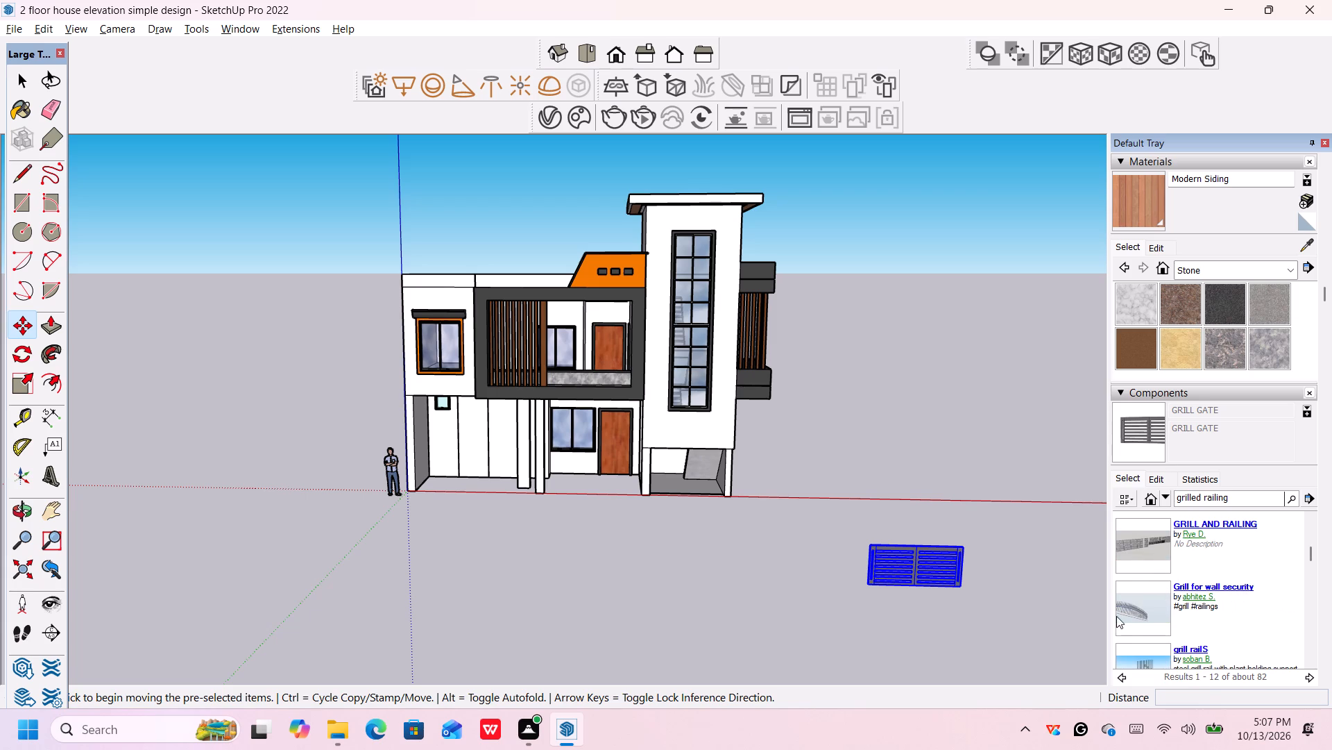
{"action": "scroll", "coordinate": [1115, 612], "scroll_direction": "up", "scroll_amount": 1}
{"action": "scroll", "coordinate": [1156, 555], "scroll_direction": "up", "scroll_amount": 2}
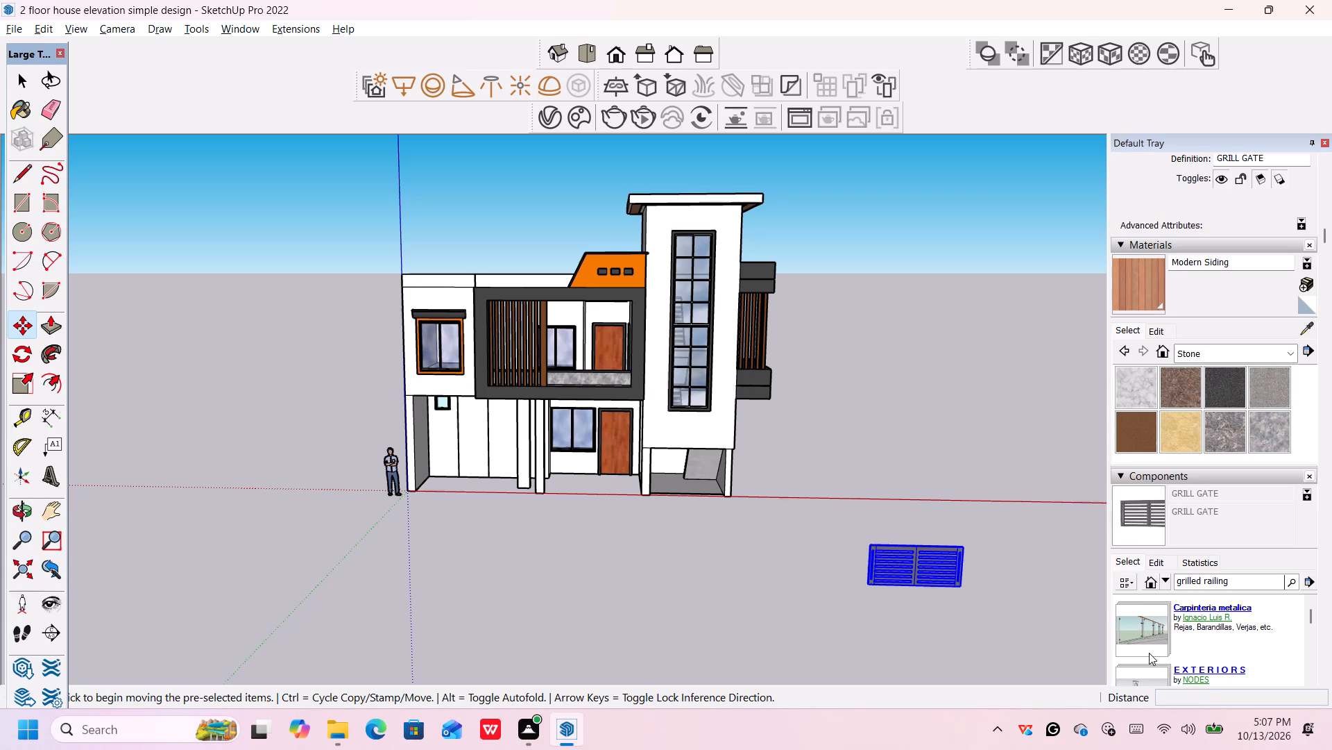
Open the "Carpinteria metalica" collection from the "grilled railing" results.
{"action": "double_click", "coordinate": [1156, 632]}
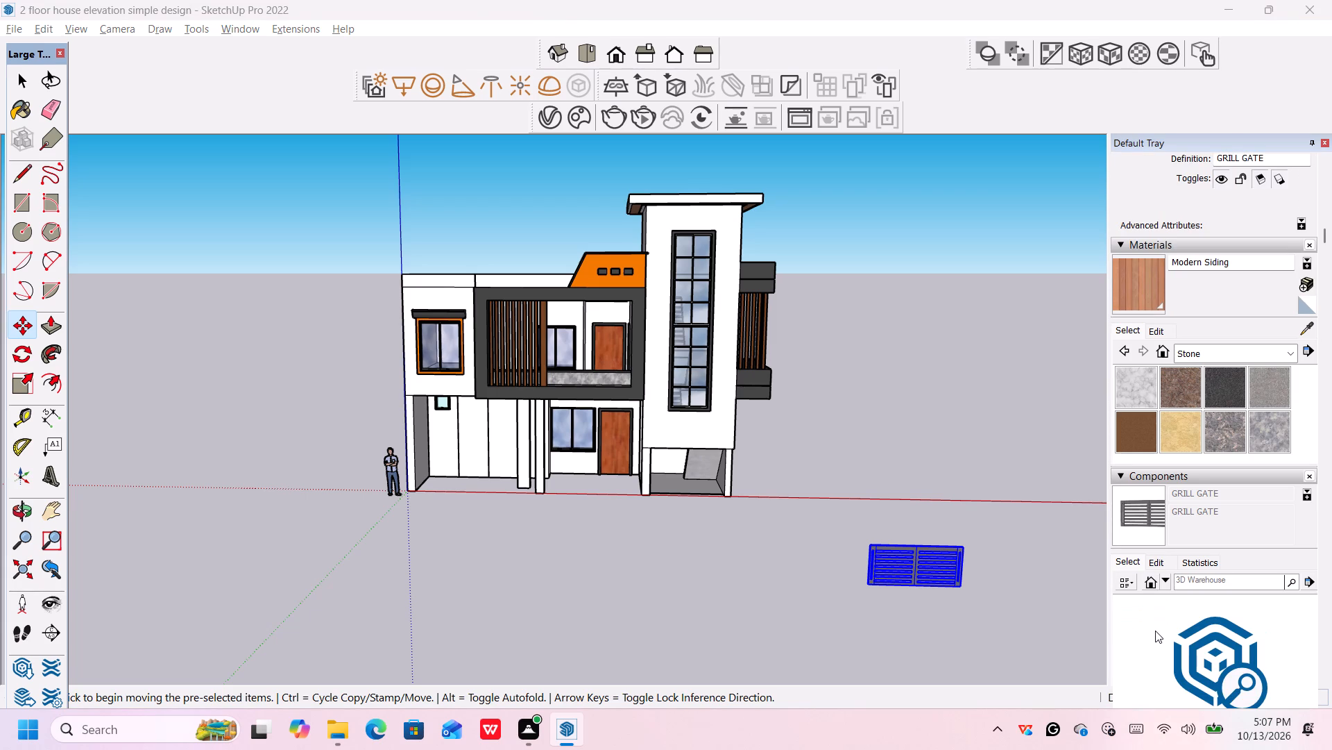
{"action": "scroll", "coordinate": [1163, 622], "scroll_direction": "down", "scroll_amount": 3}
{"action": "scroll", "coordinate": [1270, 622], "scroll_direction": "down", "scroll_amount": 2}
{"action": "scroll", "coordinate": [1265, 631], "scroll_direction": "up", "scroll_amount": 1}
{"action": "scroll", "coordinate": [1287, 623], "scroll_direction": "down", "scroll_amount": 4}
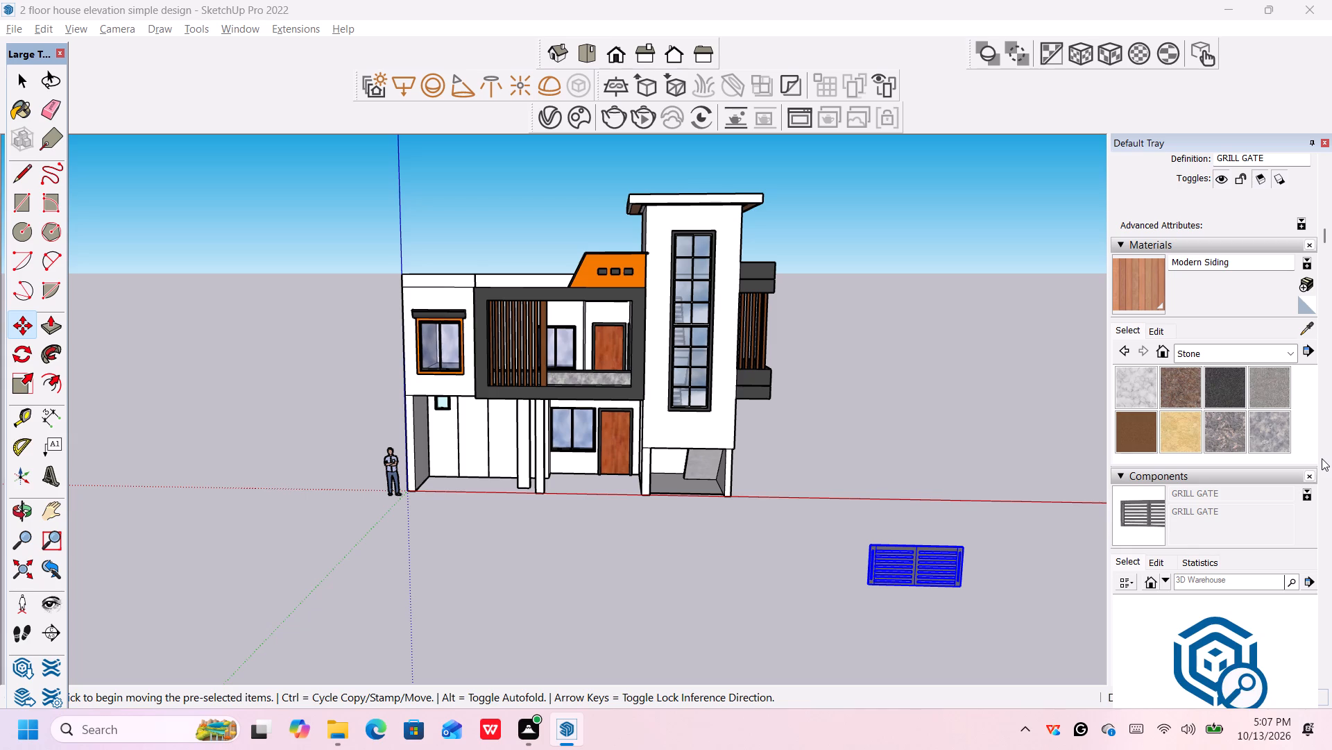
{"action": "scroll", "coordinate": [1322, 458], "scroll_direction": "down", "scroll_amount": 1}
{"action": "scroll", "coordinate": [1295, 551], "scroll_direction": "down", "scroll_amount": 2}
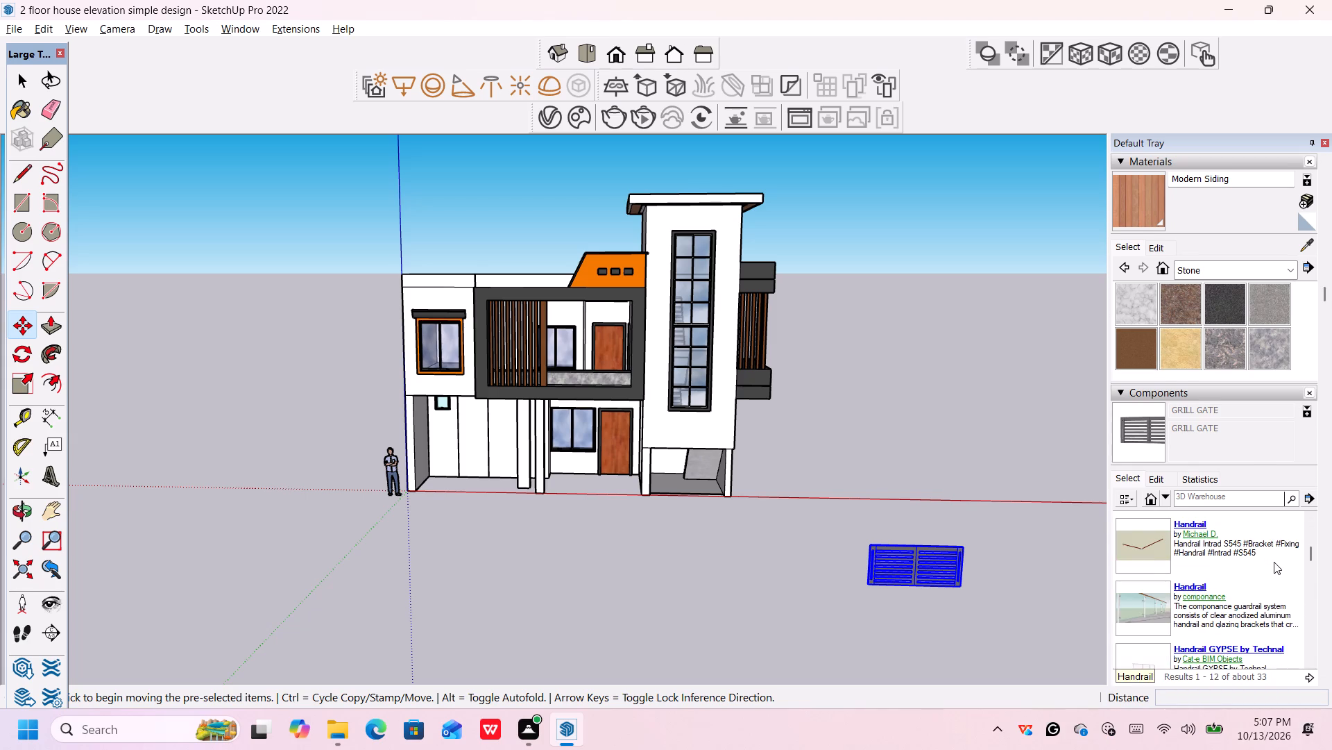
Look through the handrails and railings in the "Carpinteria metalica" collection for a suitable design.
{"action": "scroll", "coordinate": [1274, 562], "scroll_direction": "up", "scroll_amount": 1}
{"action": "scroll", "coordinate": [1274, 562], "scroll_direction": "down", "scroll_amount": 3}
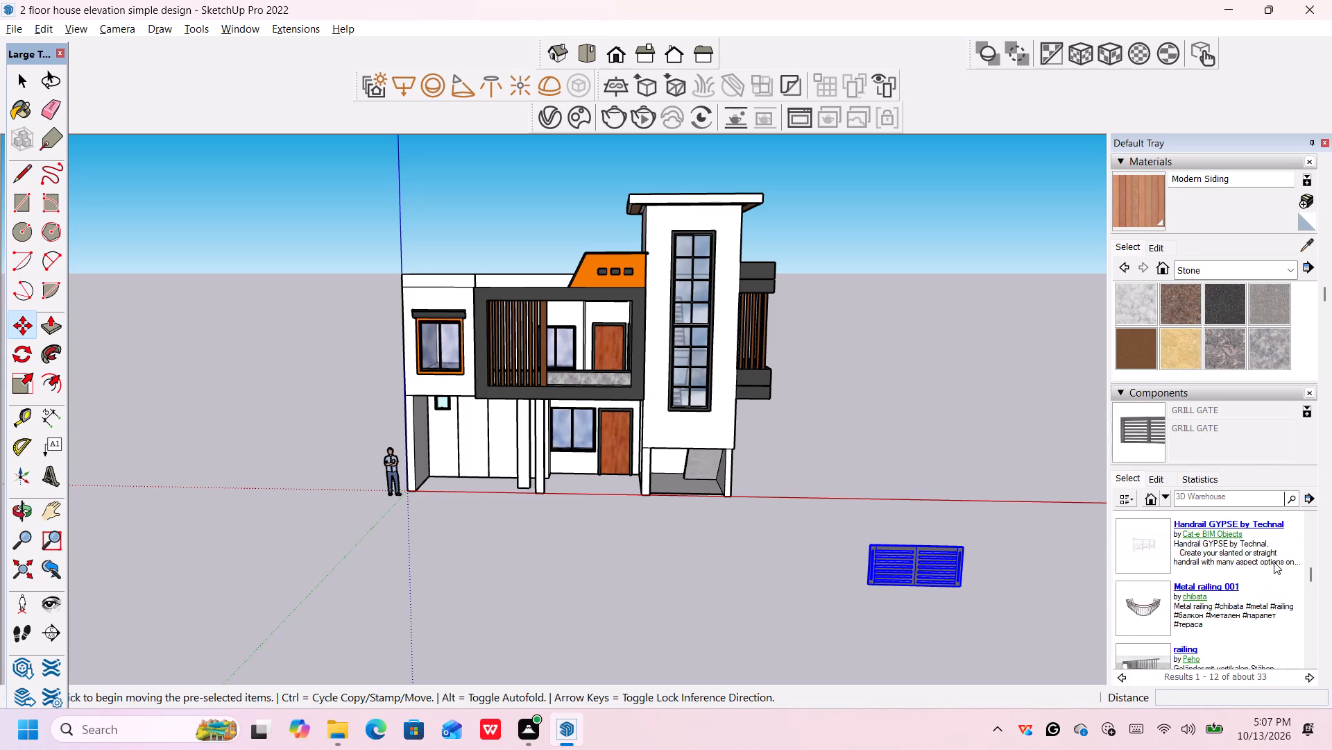
{"action": "scroll", "coordinate": [1274, 562], "scroll_direction": "down", "scroll_amount": 1}
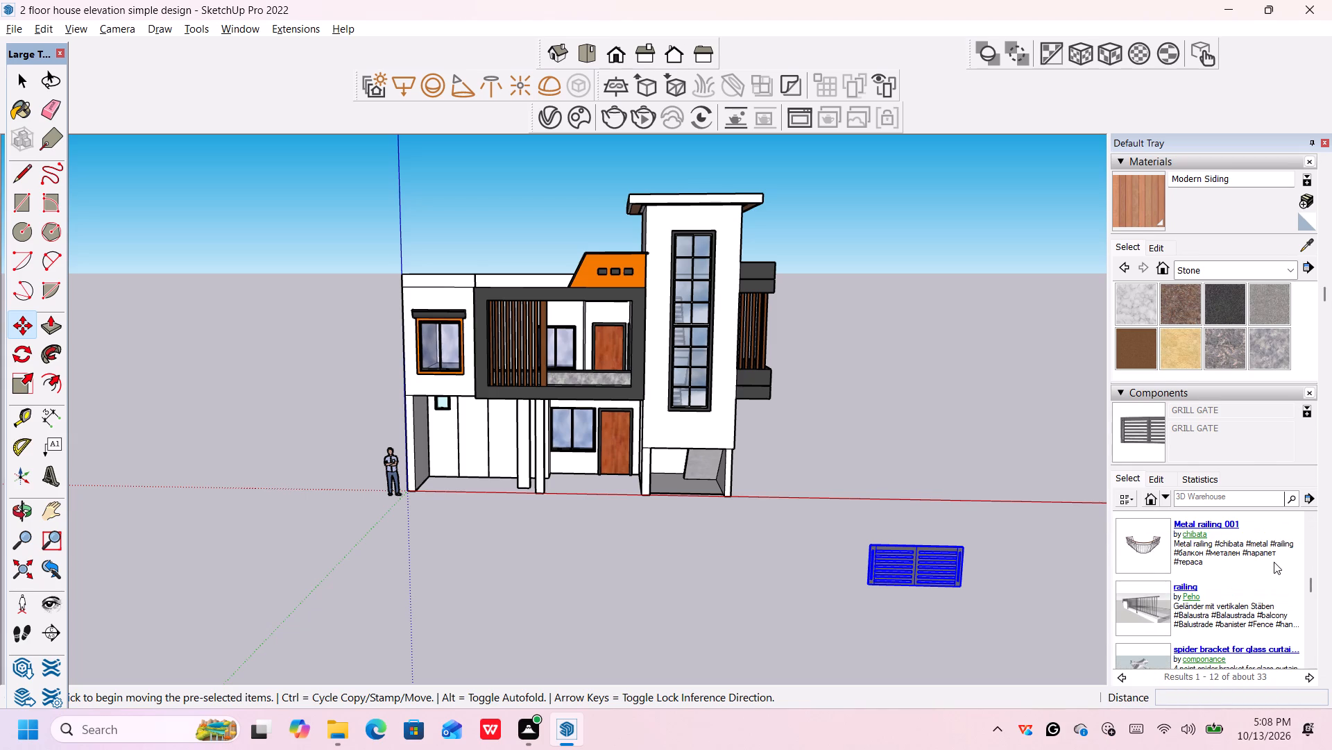
{"action": "scroll", "coordinate": [1274, 562], "scroll_direction": "down", "scroll_amount": 3}
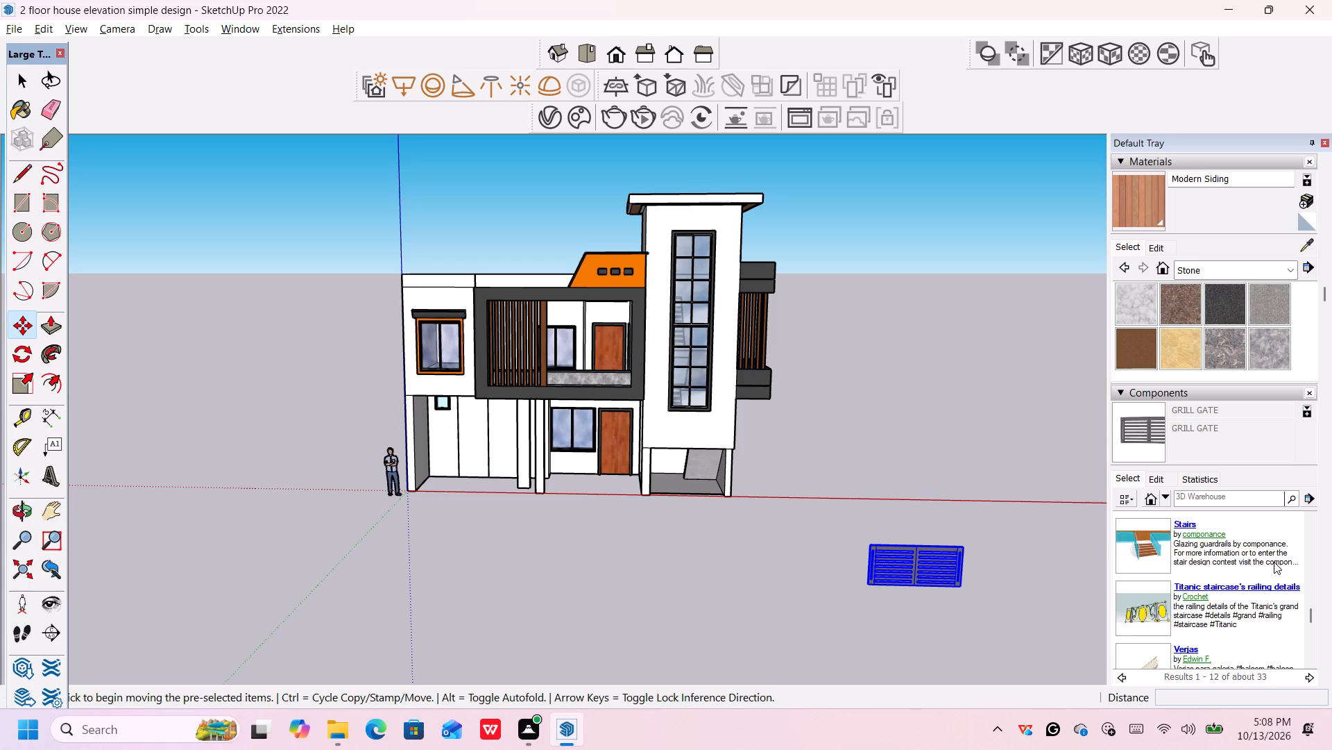
{"action": "scroll", "coordinate": [1274, 562], "scroll_direction": "down", "scroll_amount": 2}
{"action": "scroll", "coordinate": [1264, 576], "scroll_direction": "up", "scroll_amount": 1}
{"action": "scroll", "coordinate": [1260, 582], "scroll_direction": "down", "scroll_amount": 1}
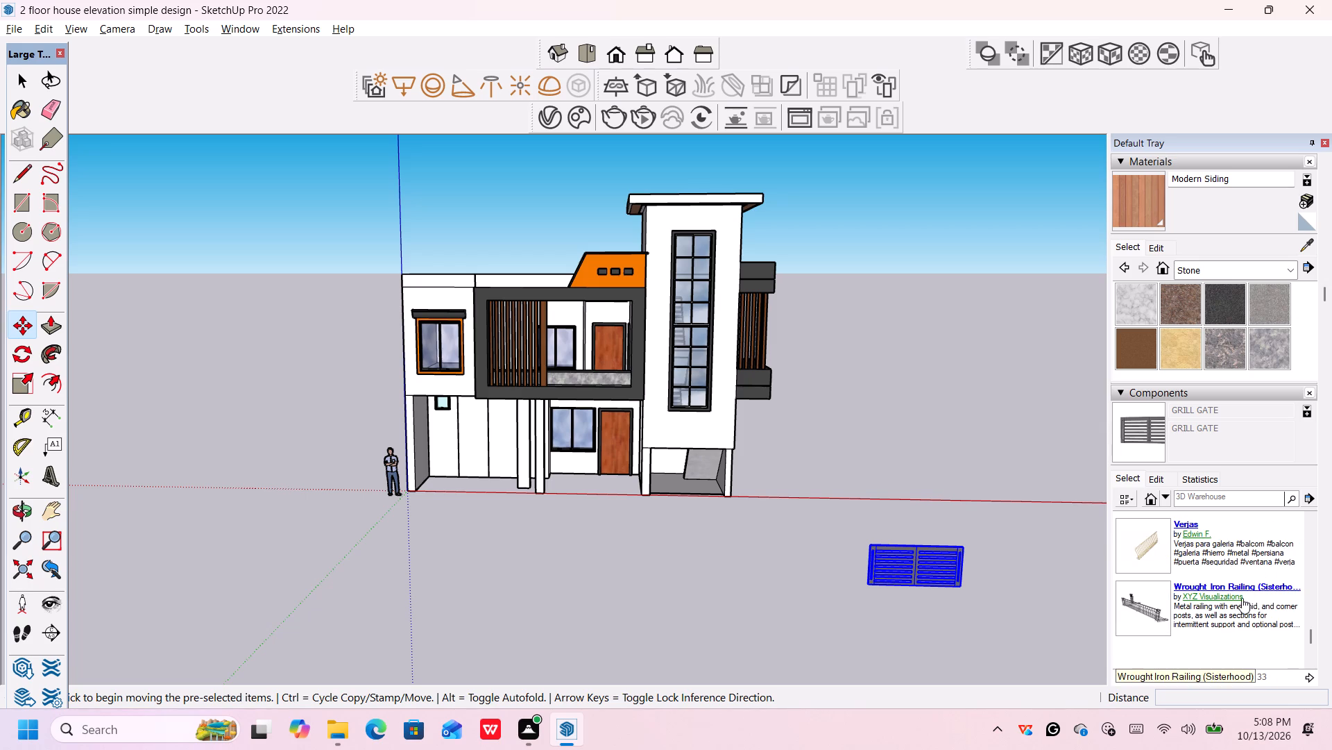
{"action": "scroll", "coordinate": [1231, 606], "scroll_direction": "down", "scroll_amount": 1}
{"action": "scroll", "coordinate": [1186, 576], "scroll_direction": "up", "scroll_amount": 1}
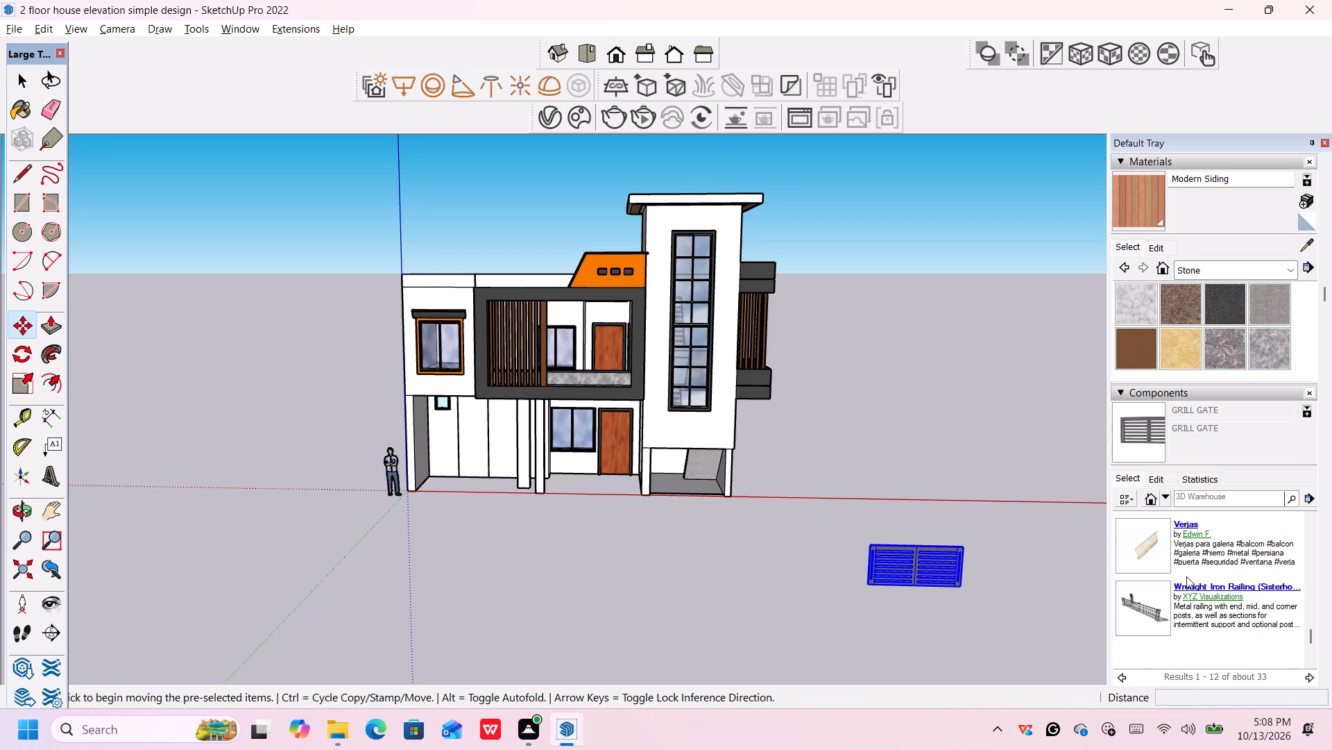
{"action": "scroll", "coordinate": [1186, 576], "scroll_direction": "up", "scroll_amount": 4}
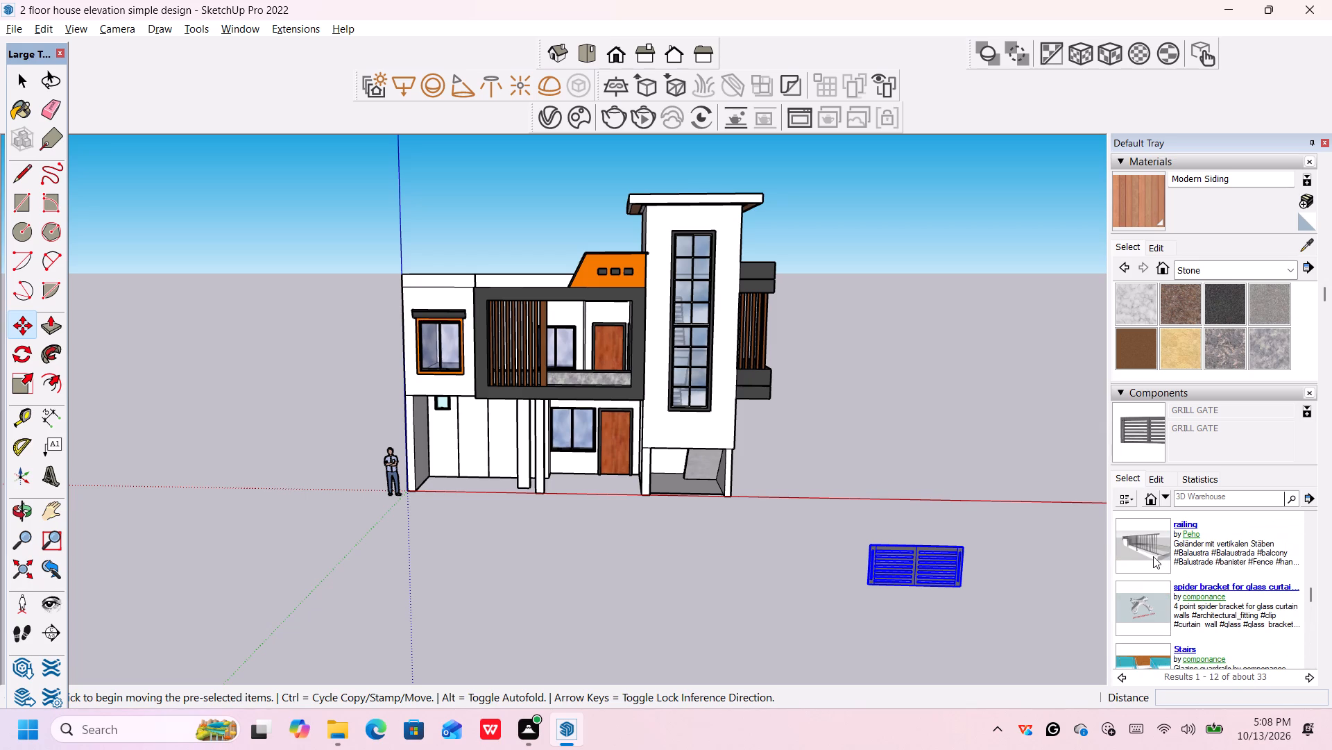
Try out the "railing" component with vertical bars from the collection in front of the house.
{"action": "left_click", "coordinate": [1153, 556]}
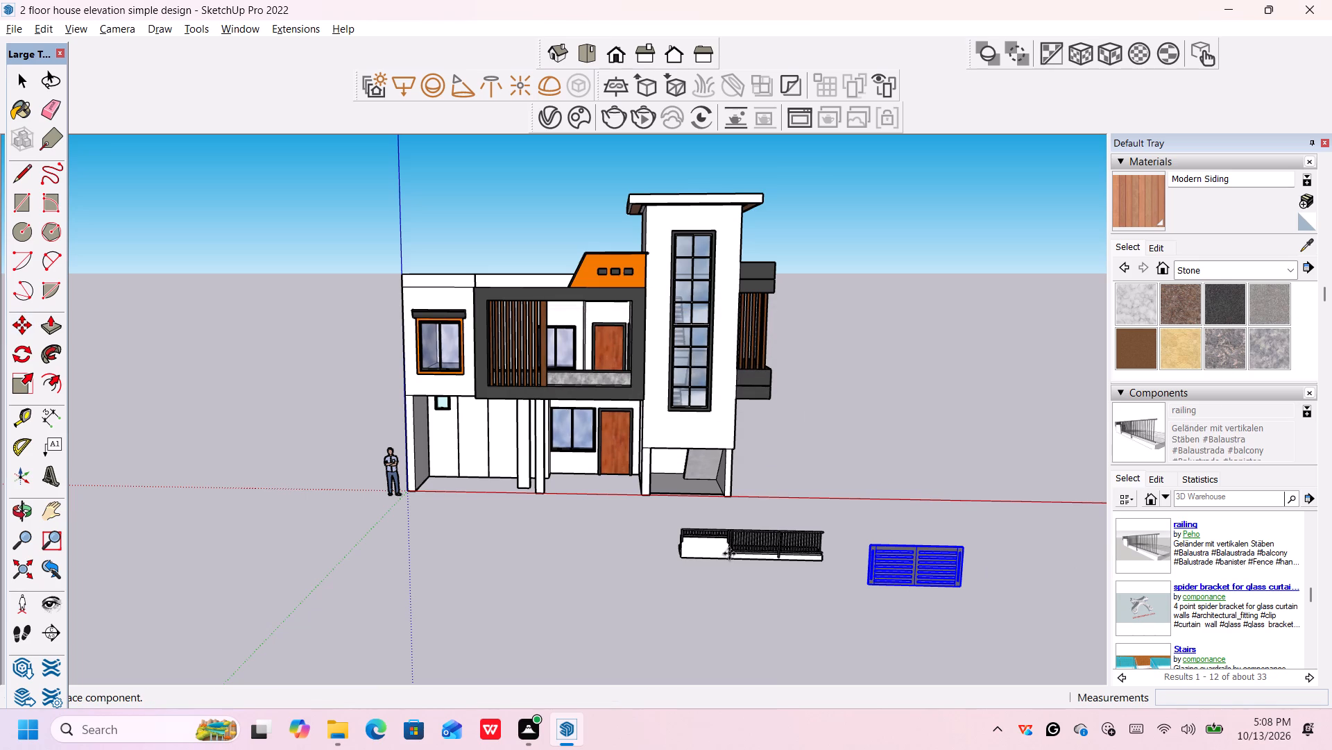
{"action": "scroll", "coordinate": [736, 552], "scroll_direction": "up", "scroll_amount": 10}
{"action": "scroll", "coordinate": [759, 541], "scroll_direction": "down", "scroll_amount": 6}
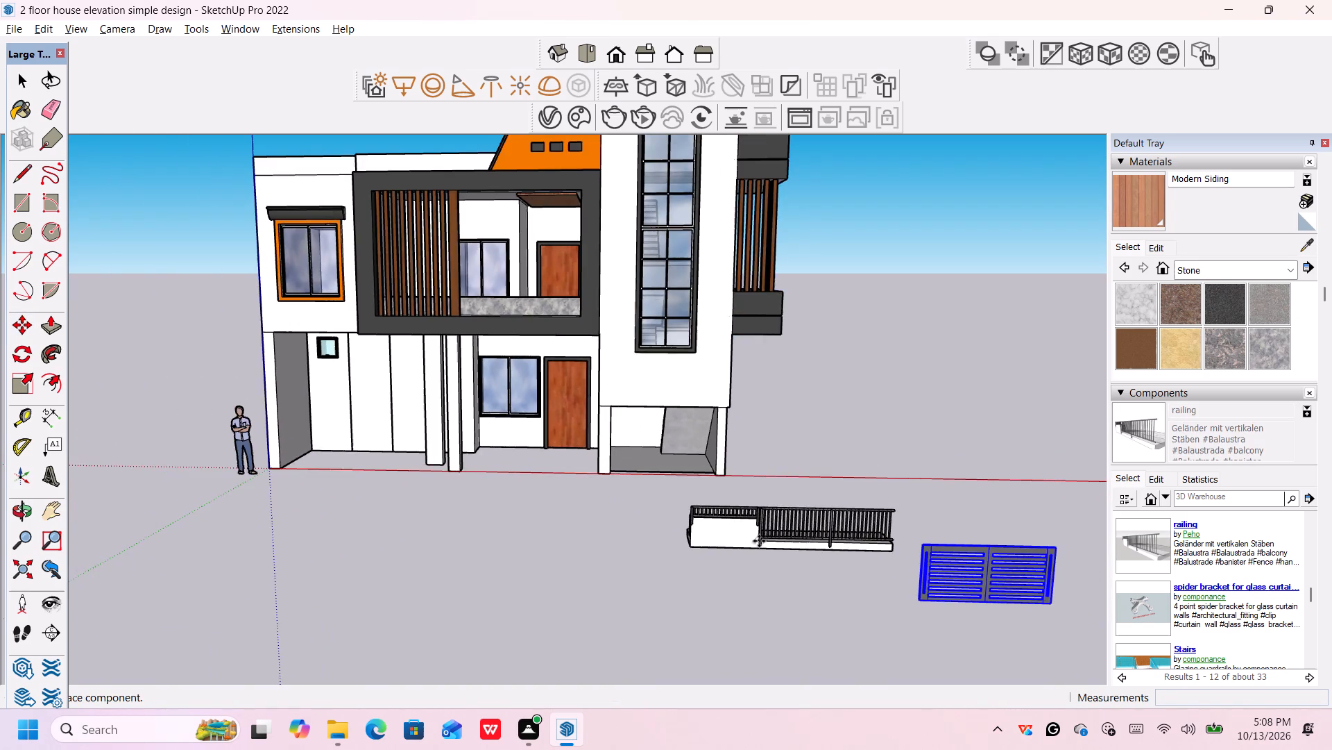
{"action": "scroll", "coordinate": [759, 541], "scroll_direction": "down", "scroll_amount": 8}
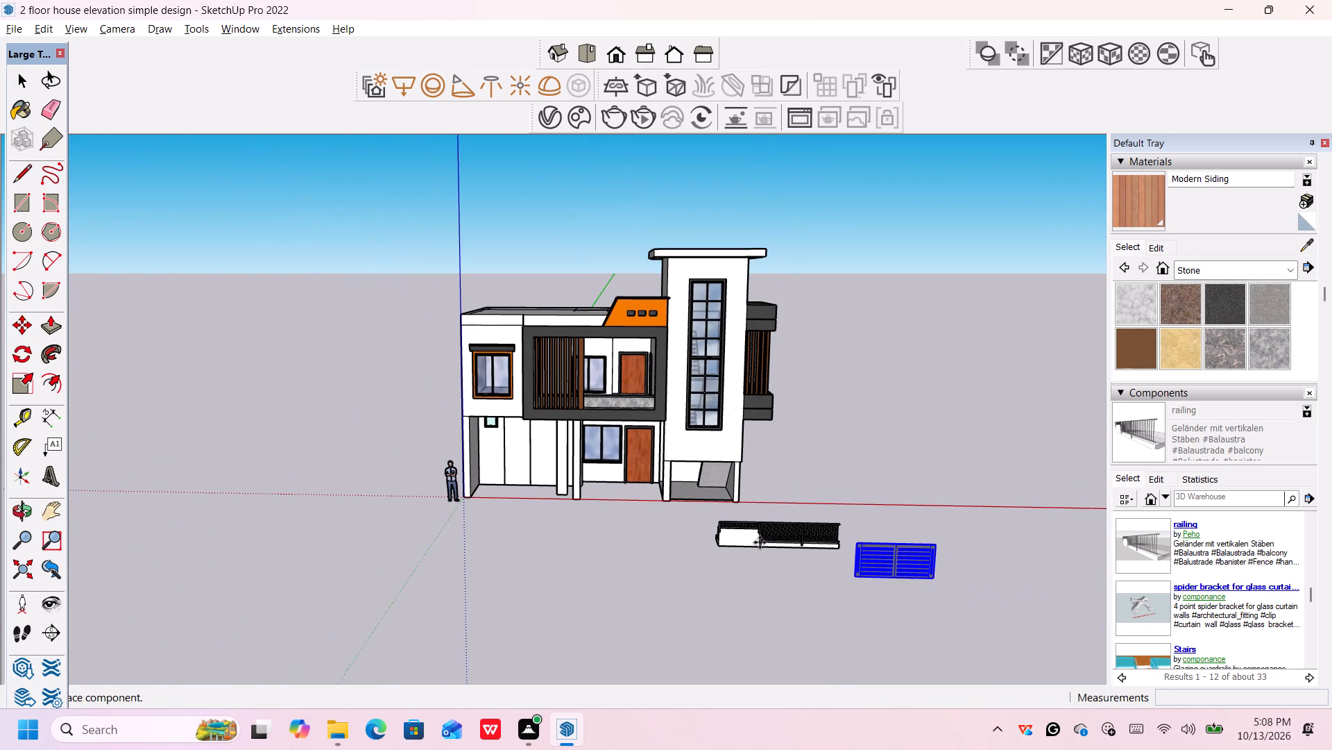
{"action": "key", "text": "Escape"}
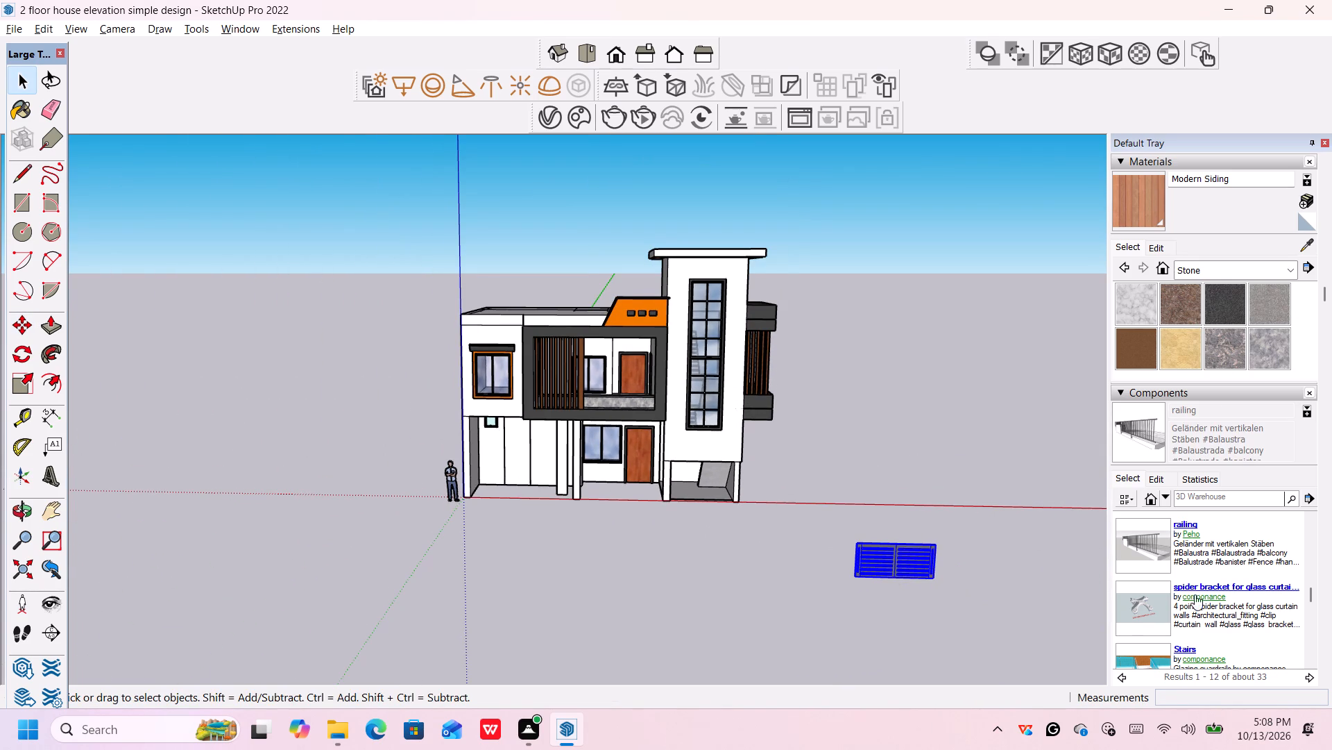
Check the remaining railings in the "Carpinteria metalica" collection and return to the "grilled railing" results.
{"action": "scroll", "coordinate": [1185, 609], "scroll_direction": "down", "scroll_amount": 4}
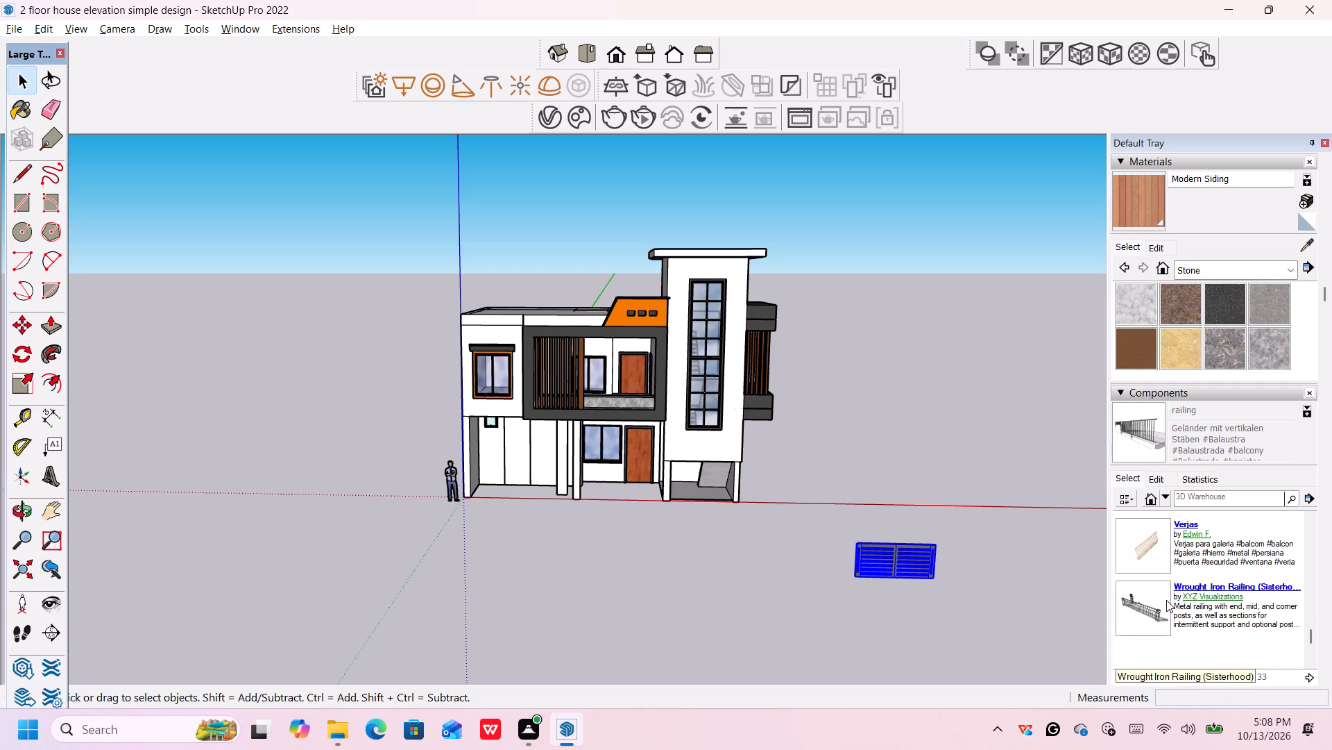
{"action": "scroll", "coordinate": [1168, 599], "scroll_direction": "down", "scroll_amount": 1}
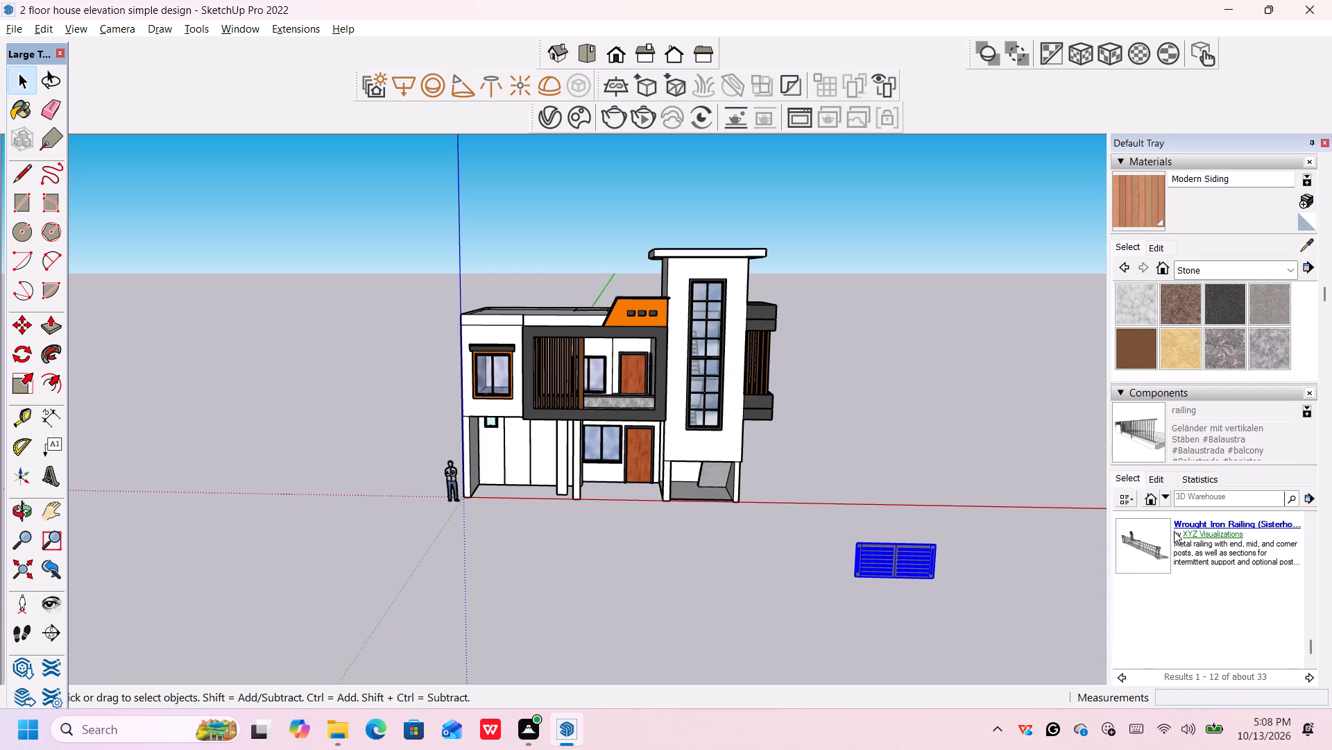
{"action": "left_click", "coordinate": [1127, 678]}
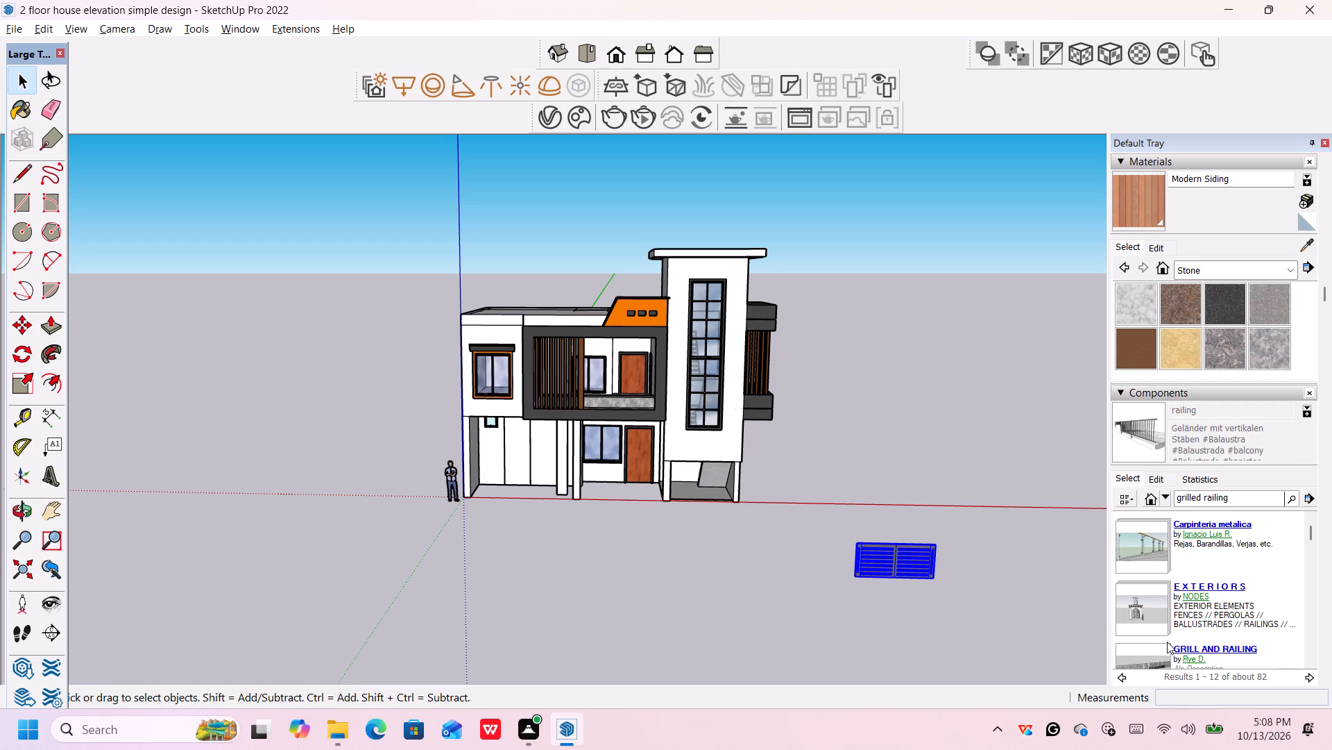
Try out the "GRILL AND RAILING" component beside the house without placing it.
{"action": "scroll", "coordinate": [1163, 612], "scroll_direction": "down", "scroll_amount": 3}
{"action": "scroll", "coordinate": [1160, 599], "scroll_direction": "up", "scroll_amount": 1}
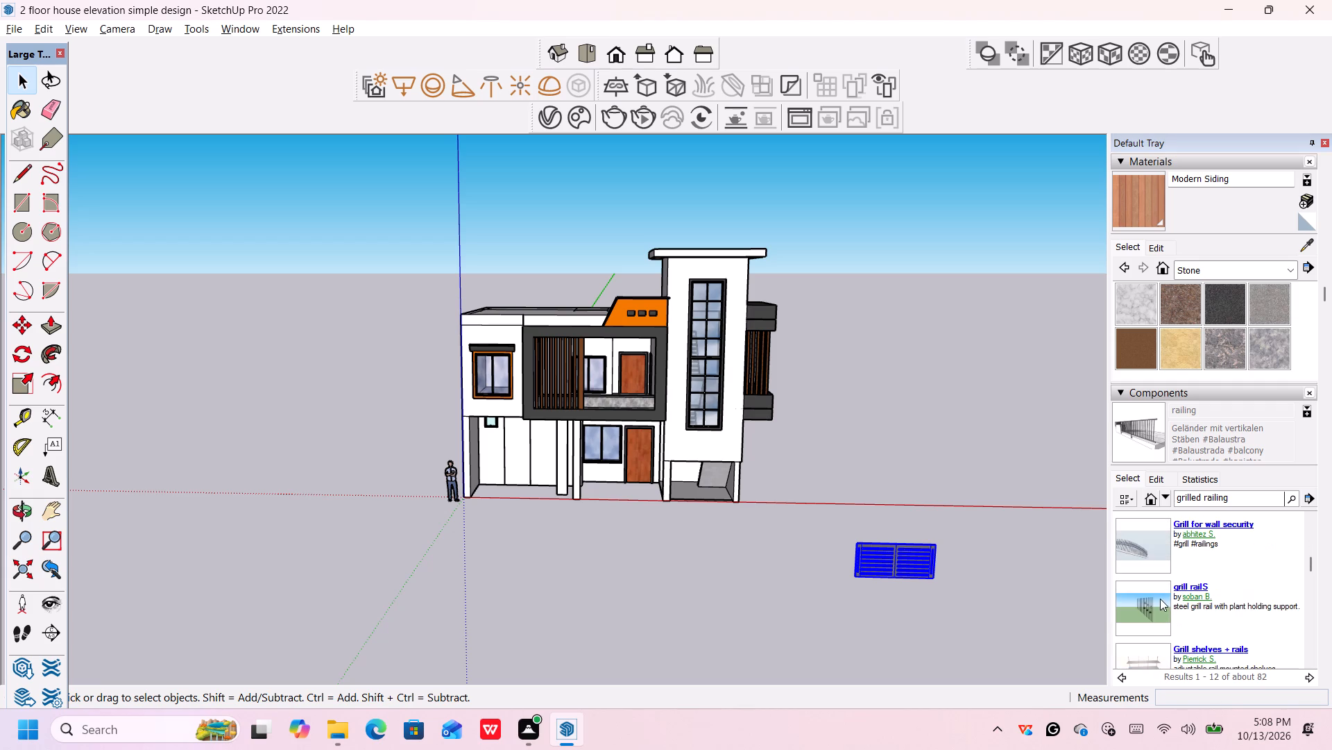
{"action": "double_click", "coordinate": [1147, 542]}
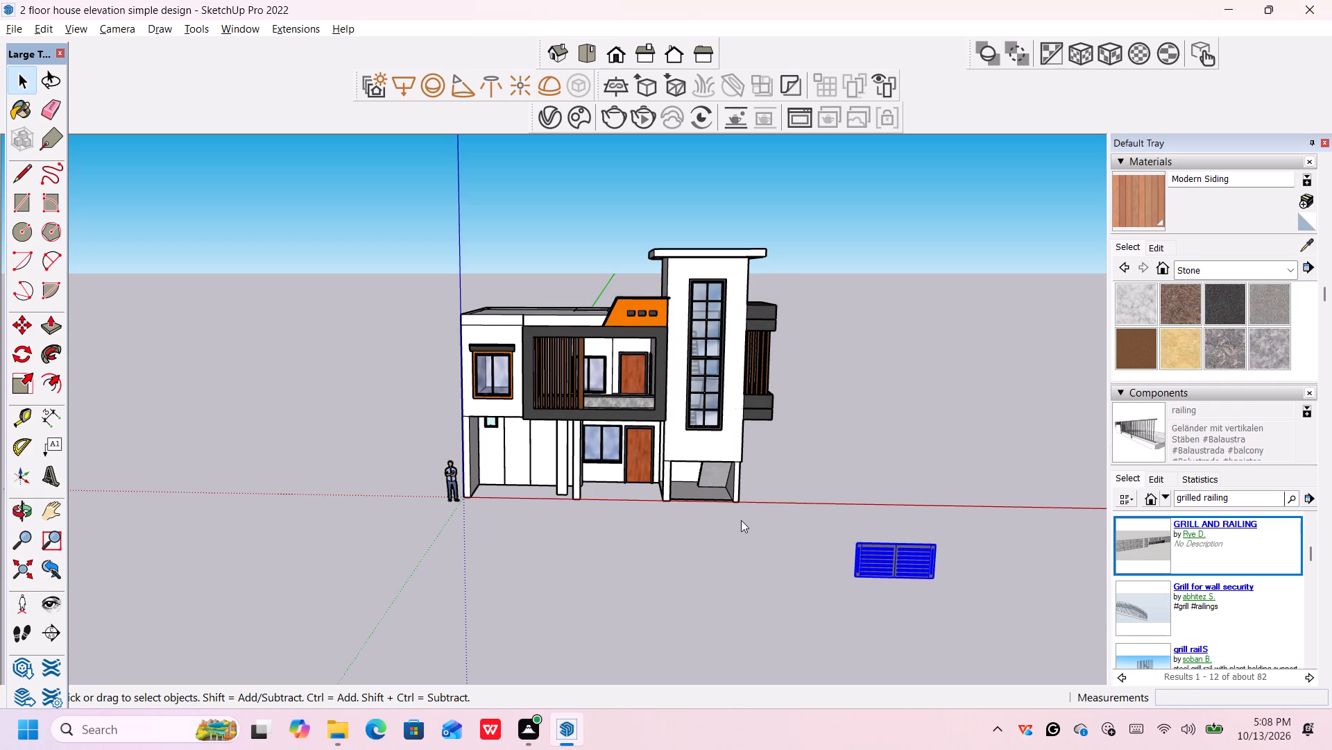
{"action": "scroll", "coordinate": [765, 518], "scroll_direction": "up", "scroll_amount": 3}
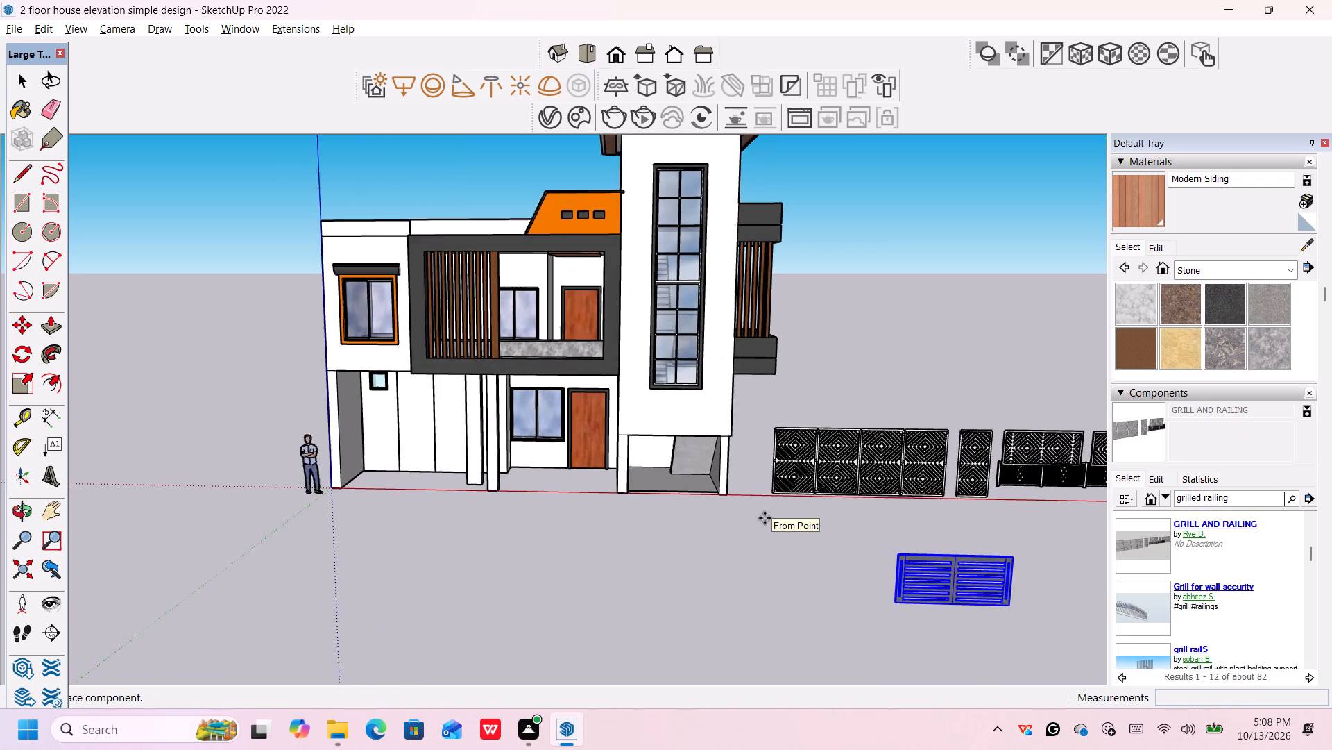
{"action": "scroll", "coordinate": [765, 518], "scroll_direction": "up", "scroll_amount": 2}
{"action": "scroll", "coordinate": [765, 518], "scroll_direction": "down", "scroll_amount": 5}
{"action": "scroll", "coordinate": [775, 517], "scroll_direction": "up", "scroll_amount": 2}
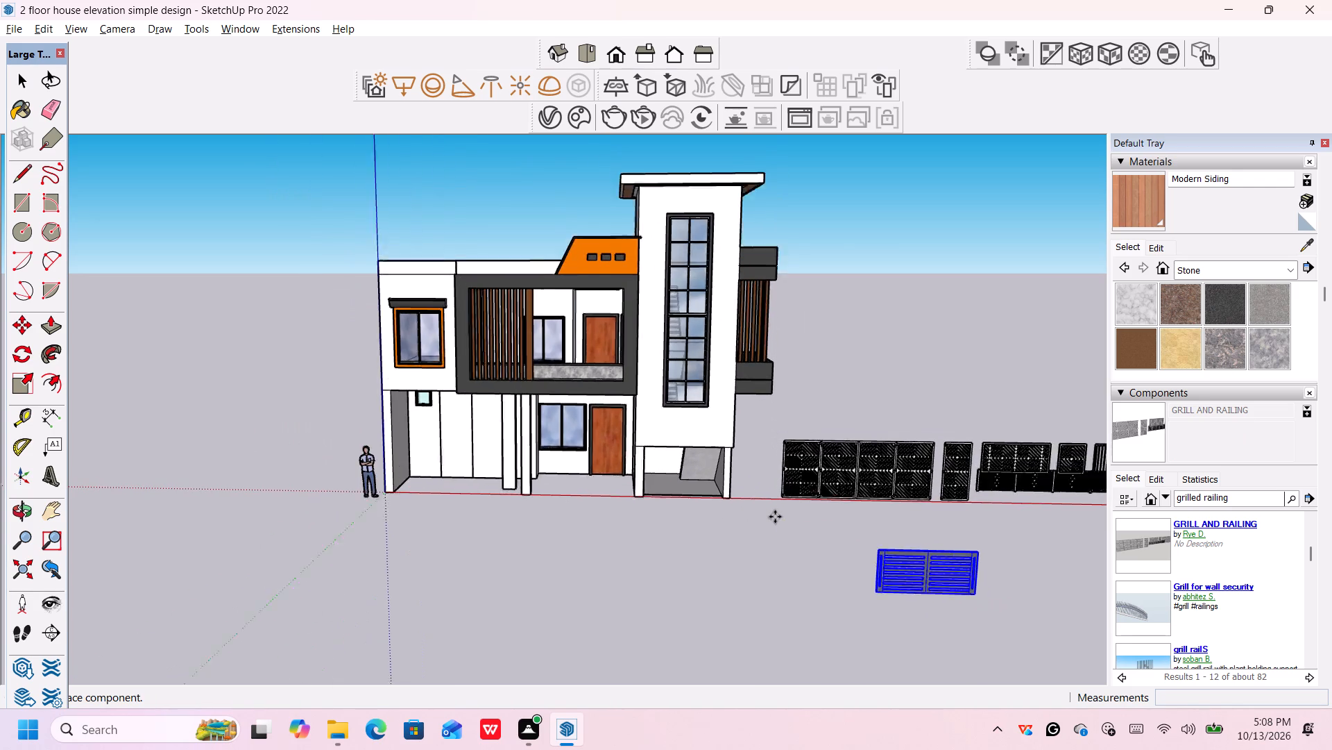
{"action": "scroll", "coordinate": [775, 517], "scroll_direction": "up", "scroll_amount": 2}
{"action": "key", "text": "Escape"}
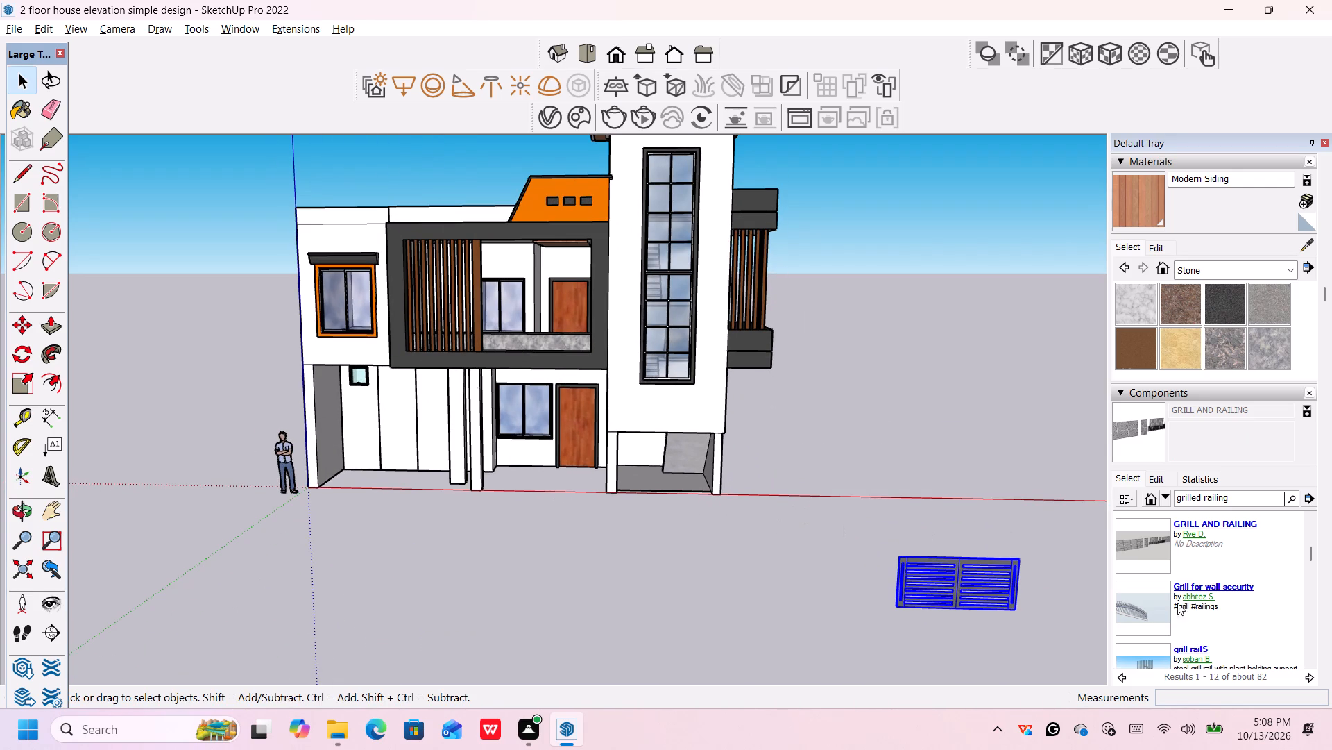
Try out the "Grill for wall security" component beside the house, inspecting it from above without placing it.
{"action": "scroll", "coordinate": [1175, 605], "scroll_direction": "down", "scroll_amount": 1}
{"action": "left_click", "coordinate": [1154, 546]}
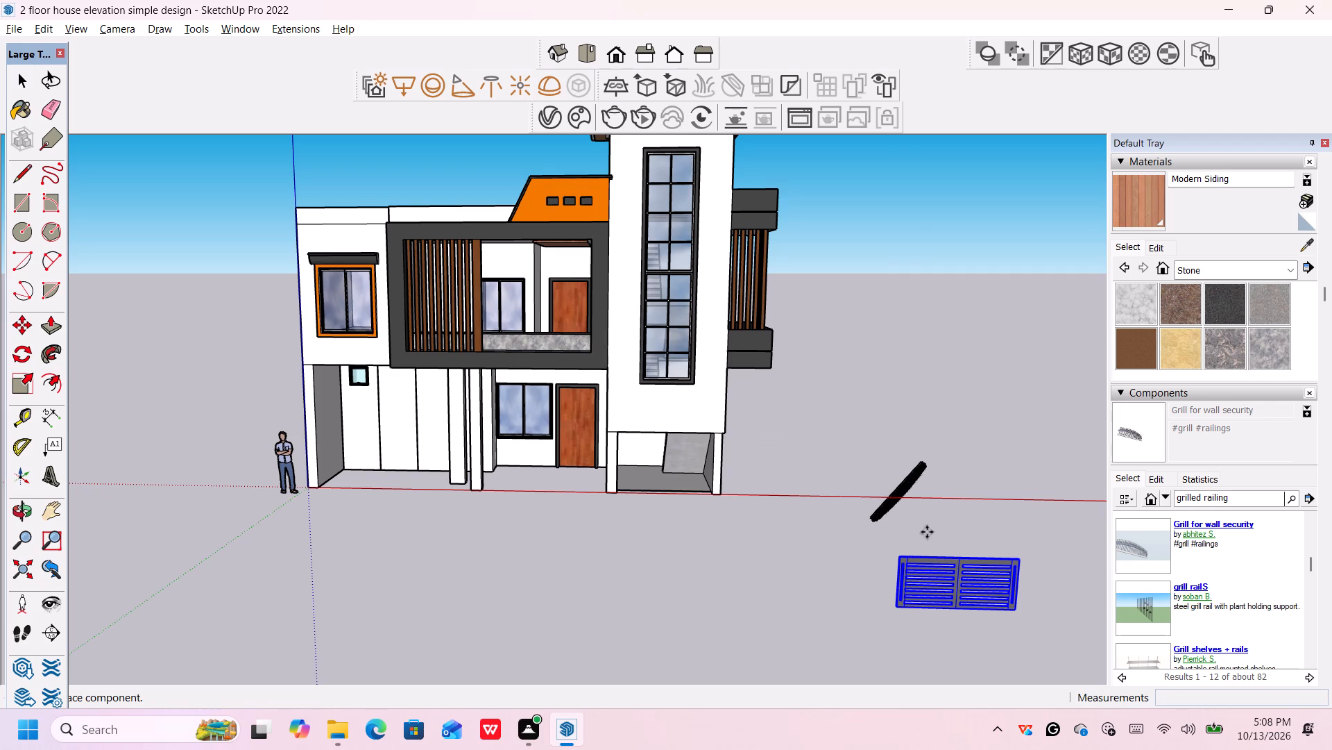
{"action": "scroll", "coordinate": [909, 501], "scroll_direction": "up", "scroll_amount": 9}
{"action": "scroll", "coordinate": [827, 443], "scroll_direction": "up", "scroll_amount": 3}
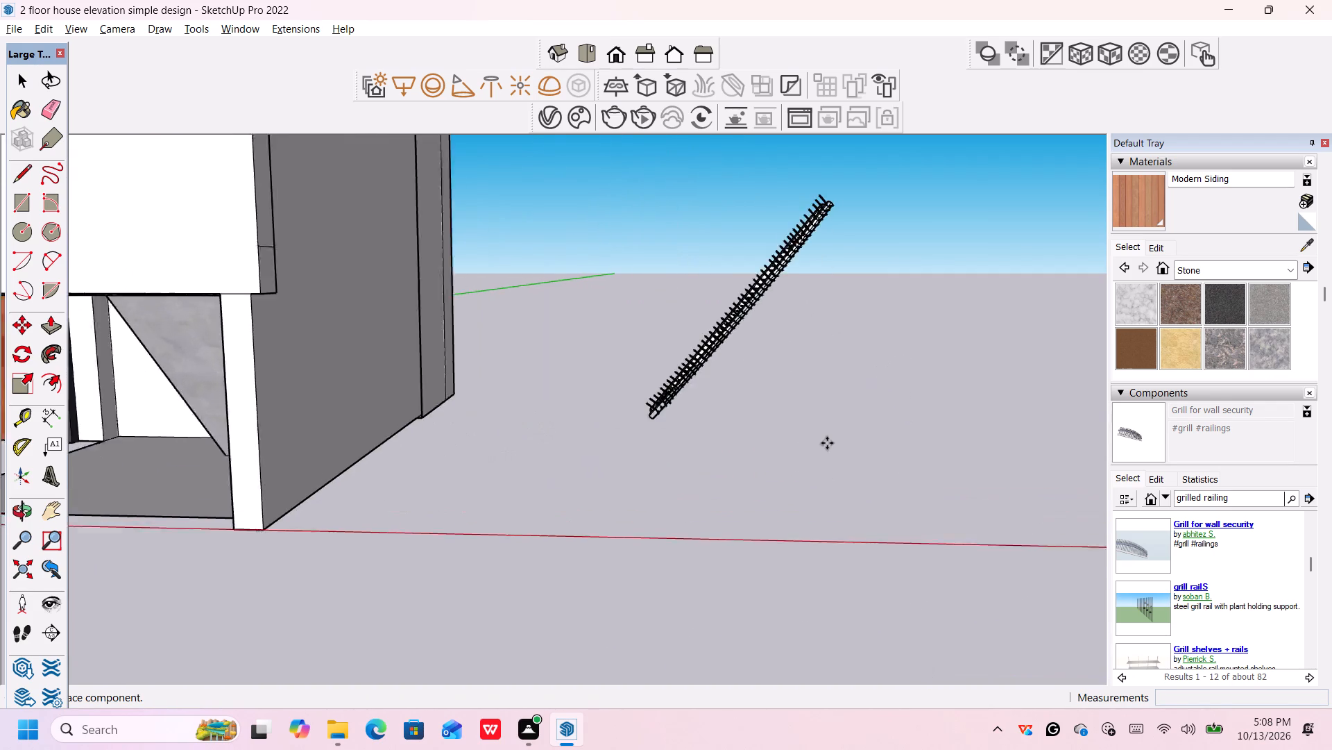
{"action": "scroll", "coordinate": [827, 443], "scroll_direction": "up", "scroll_amount": 2}
{"action": "scroll", "coordinate": [828, 443], "scroll_direction": "down", "scroll_amount": 4}
{"action": "middle_click_drag", "start_coordinate": [832, 447], "coordinate": [882, 490]}
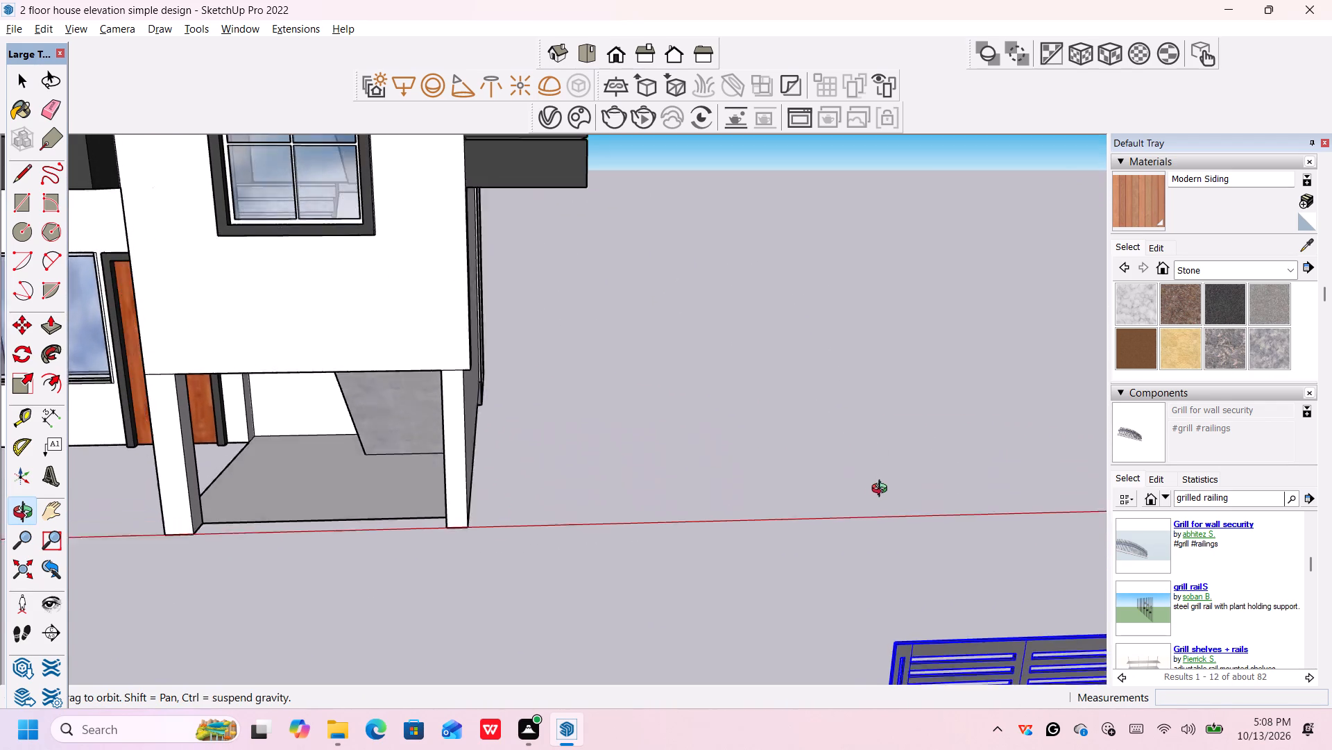
{"action": "middle_click_drag", "start_coordinate": [882, 490], "coordinate": [926, 552]}
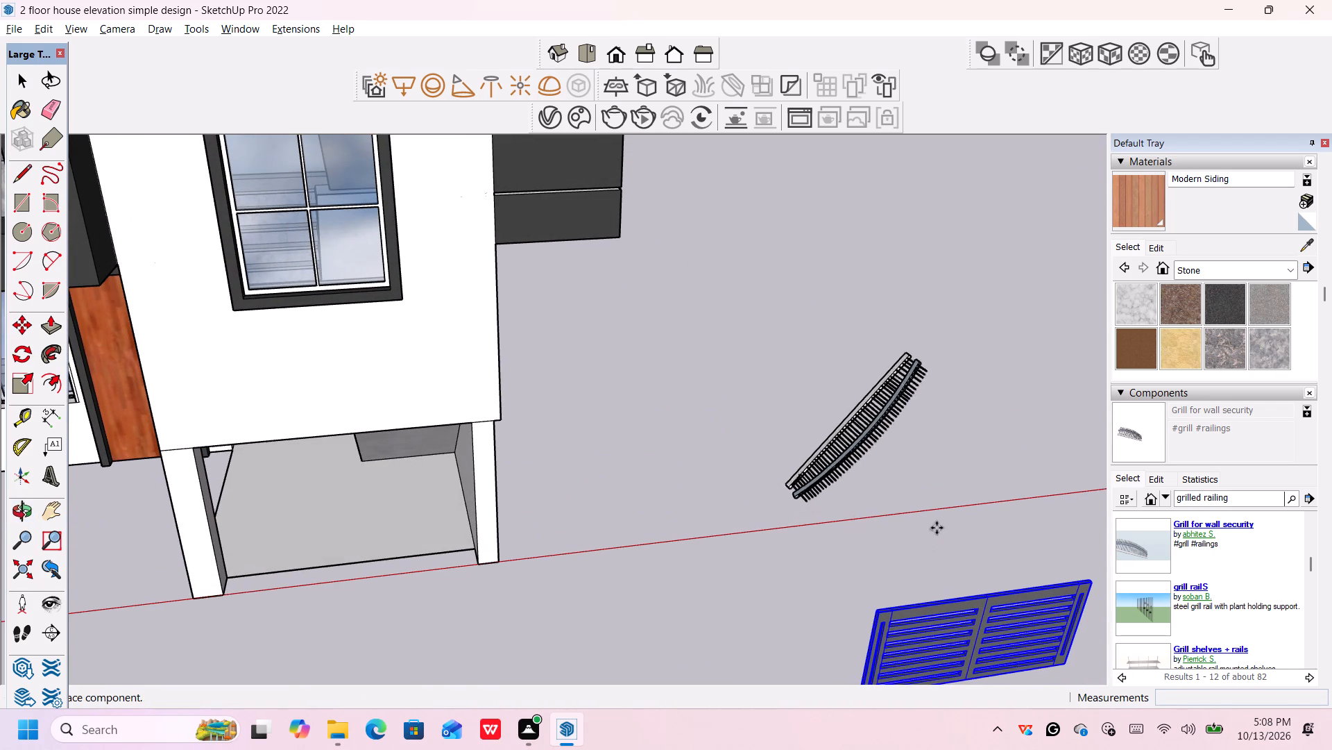
{"action": "key", "text": "Escape"}
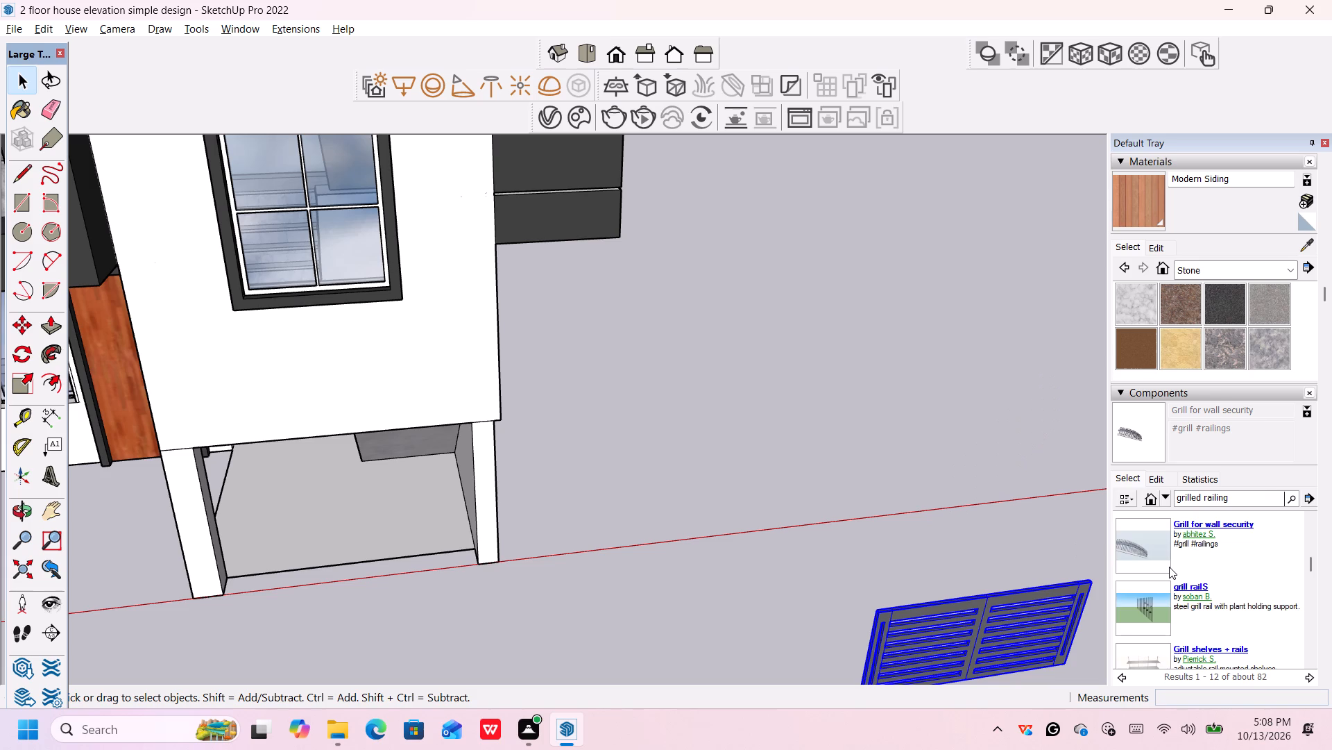
Try out the long steel "Hand Rail 2" component beside the house without placing it.
{"action": "scroll", "coordinate": [1169, 567], "scroll_direction": "down", "scroll_amount": 2}
{"action": "scroll", "coordinate": [1169, 565], "scroll_direction": "up", "scroll_amount": 1}
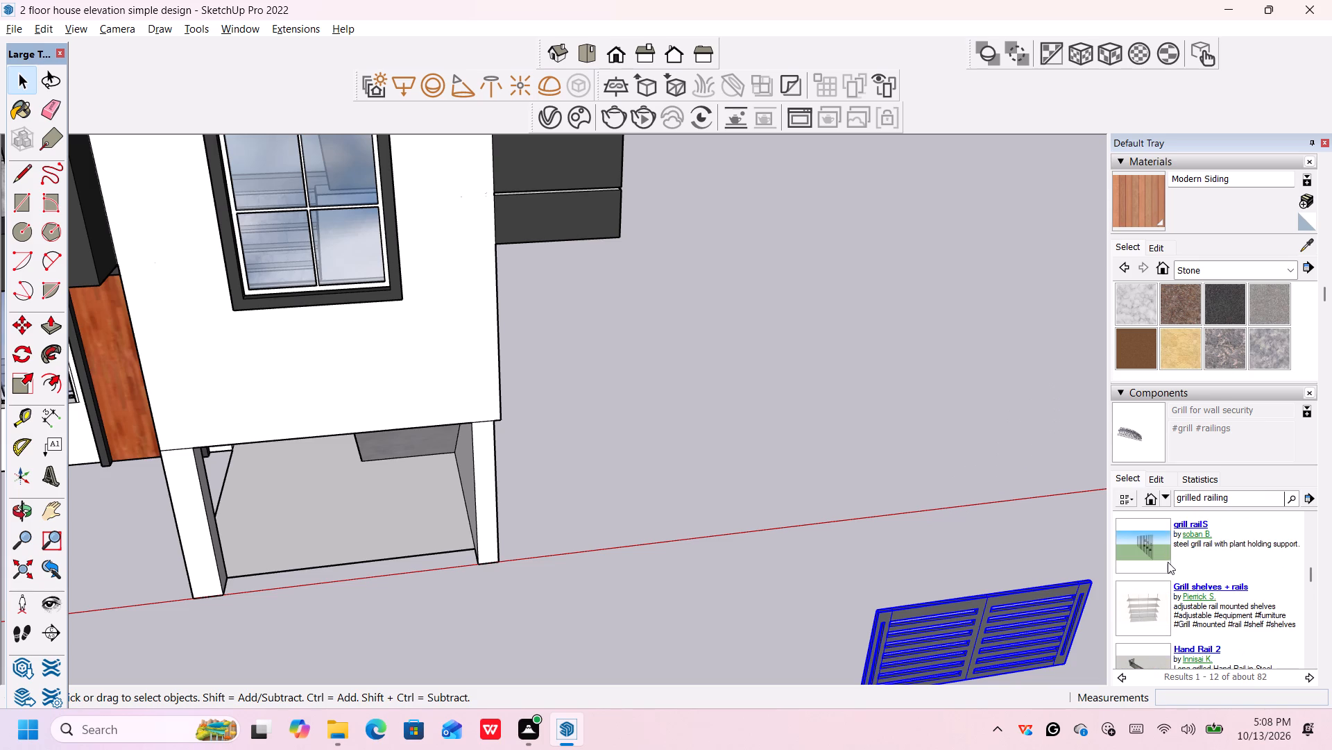
{"action": "scroll", "coordinate": [1156, 553], "scroll_direction": "down", "scroll_amount": 1}
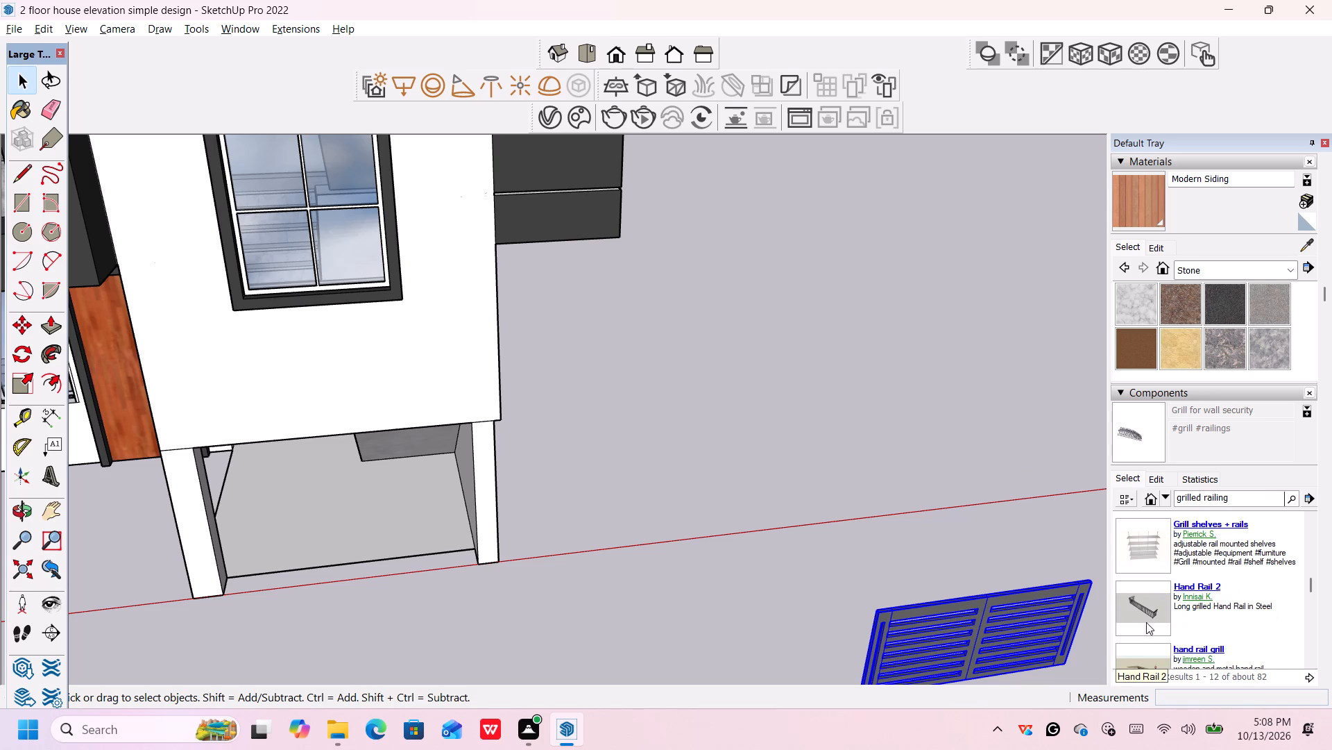
{"action": "left_click", "coordinate": [1147, 617]}
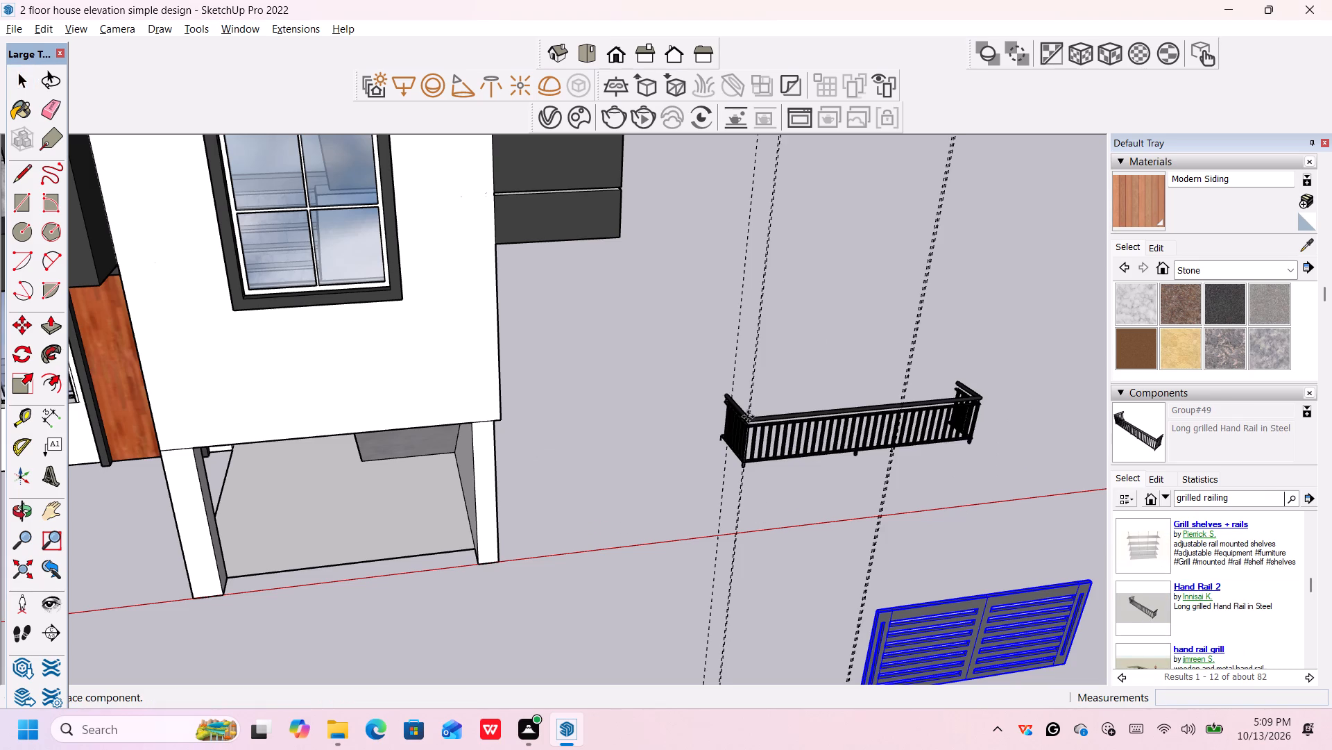
{"action": "scroll", "coordinate": [748, 417], "scroll_direction": "down", "scroll_amount": 6}
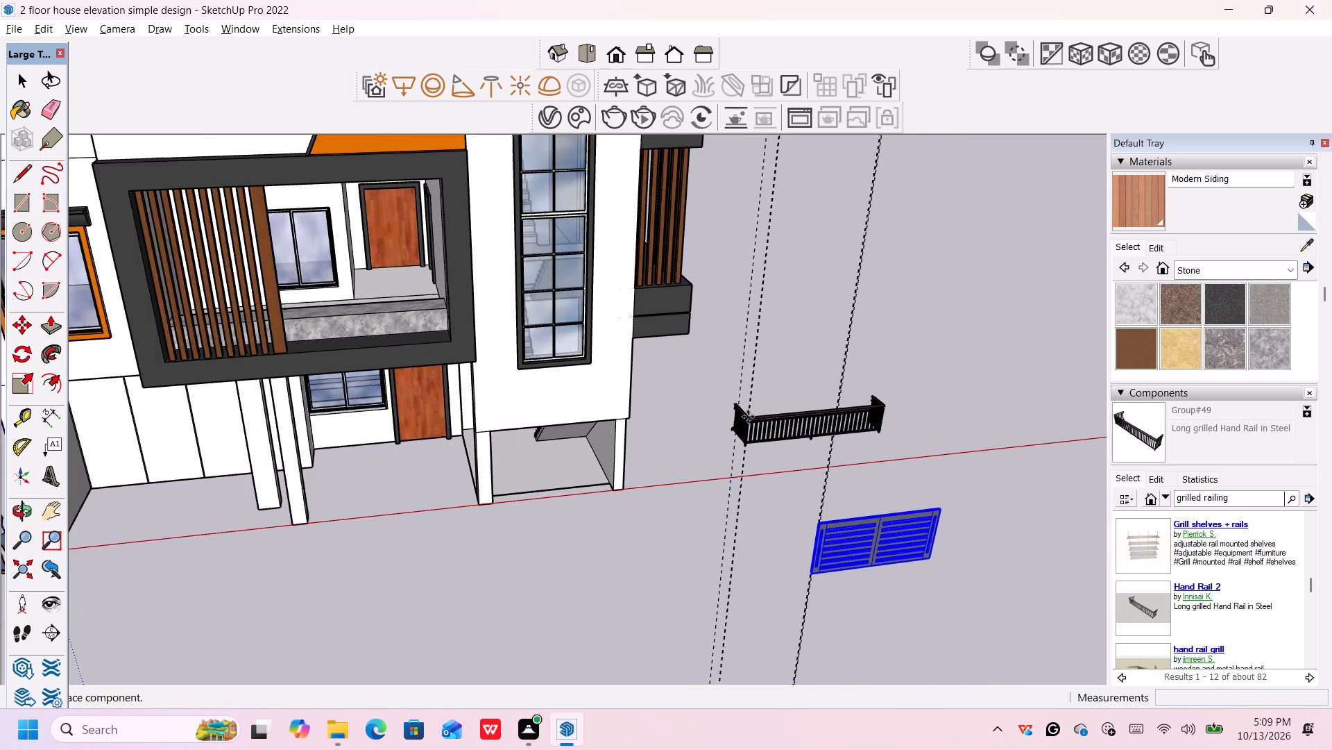
{"action": "scroll", "coordinate": [748, 417], "scroll_direction": "down", "scroll_amount": 3}
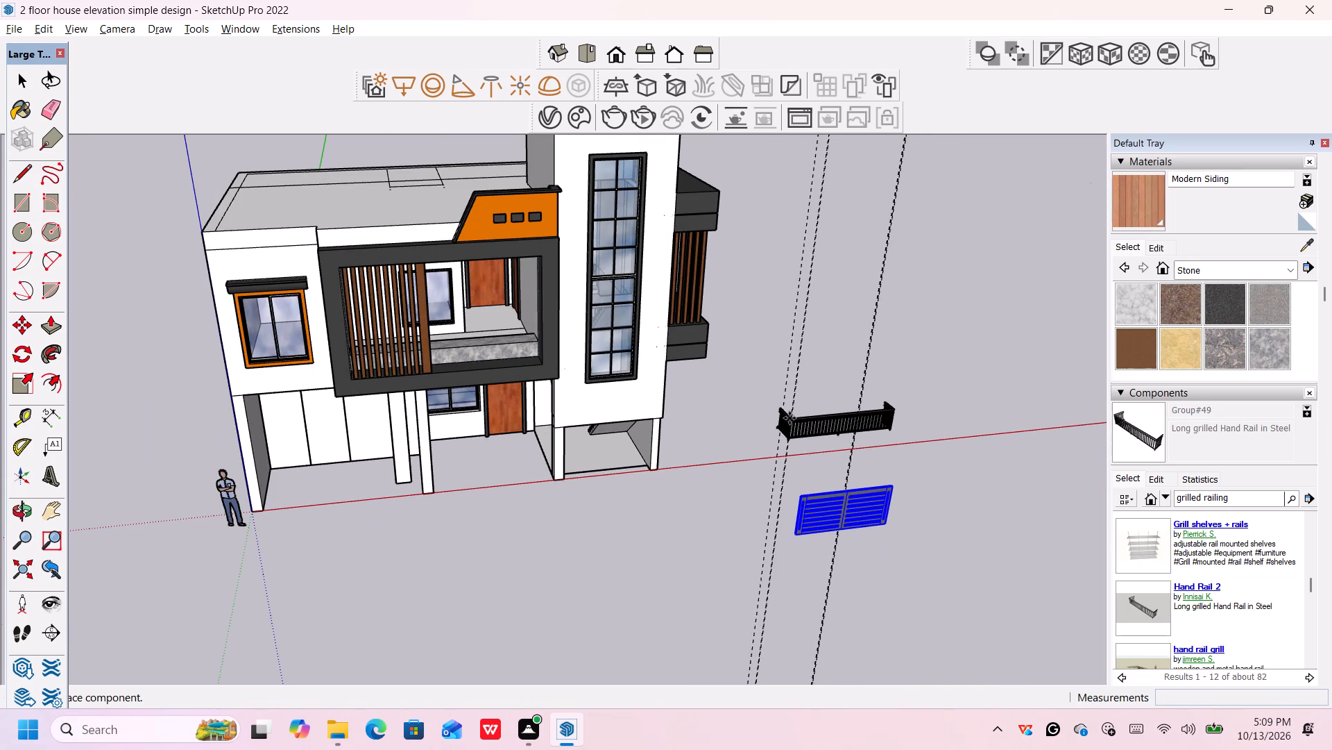
{"action": "key", "text": "Escape"}
Look through the remaining "grilled railing" results for another suitable railing design.
{"action": "scroll", "coordinate": [1168, 557], "scroll_direction": "down", "scroll_amount": 2}
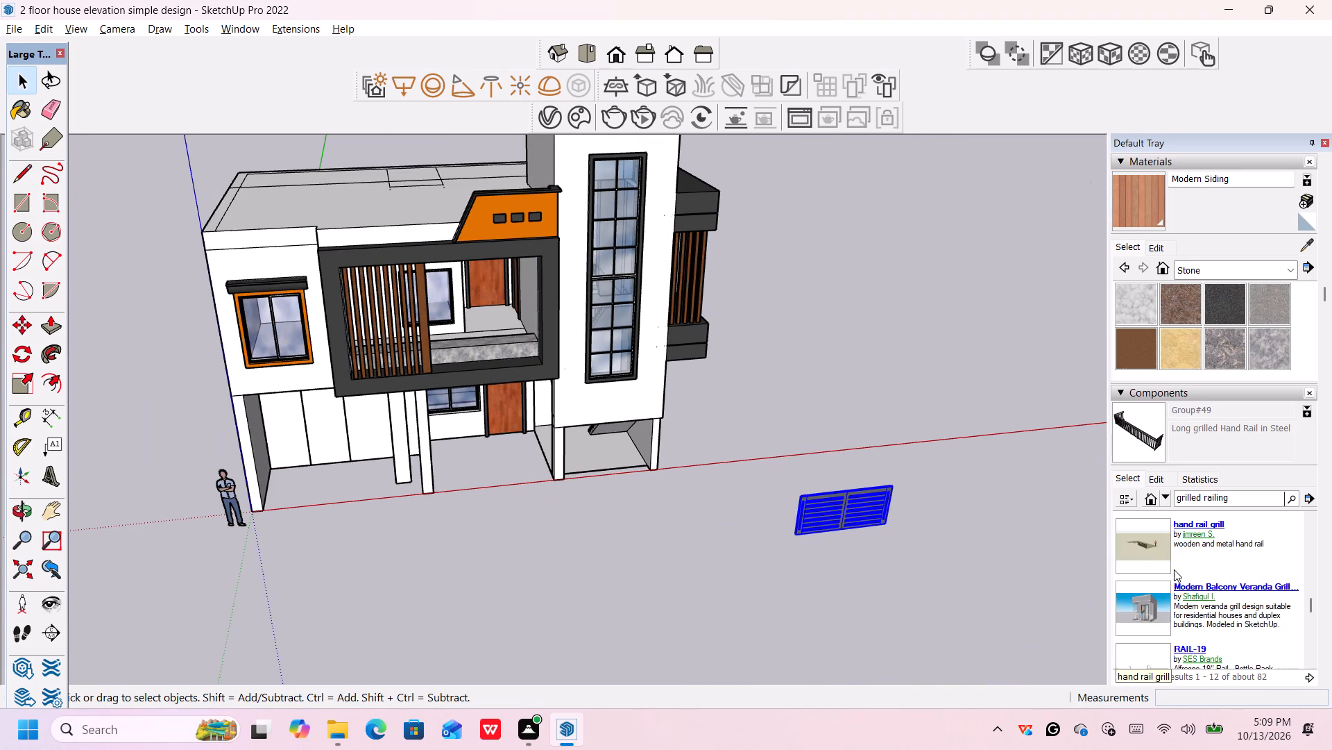
{"action": "scroll", "coordinate": [1175, 575], "scroll_direction": "down", "scroll_amount": 3}
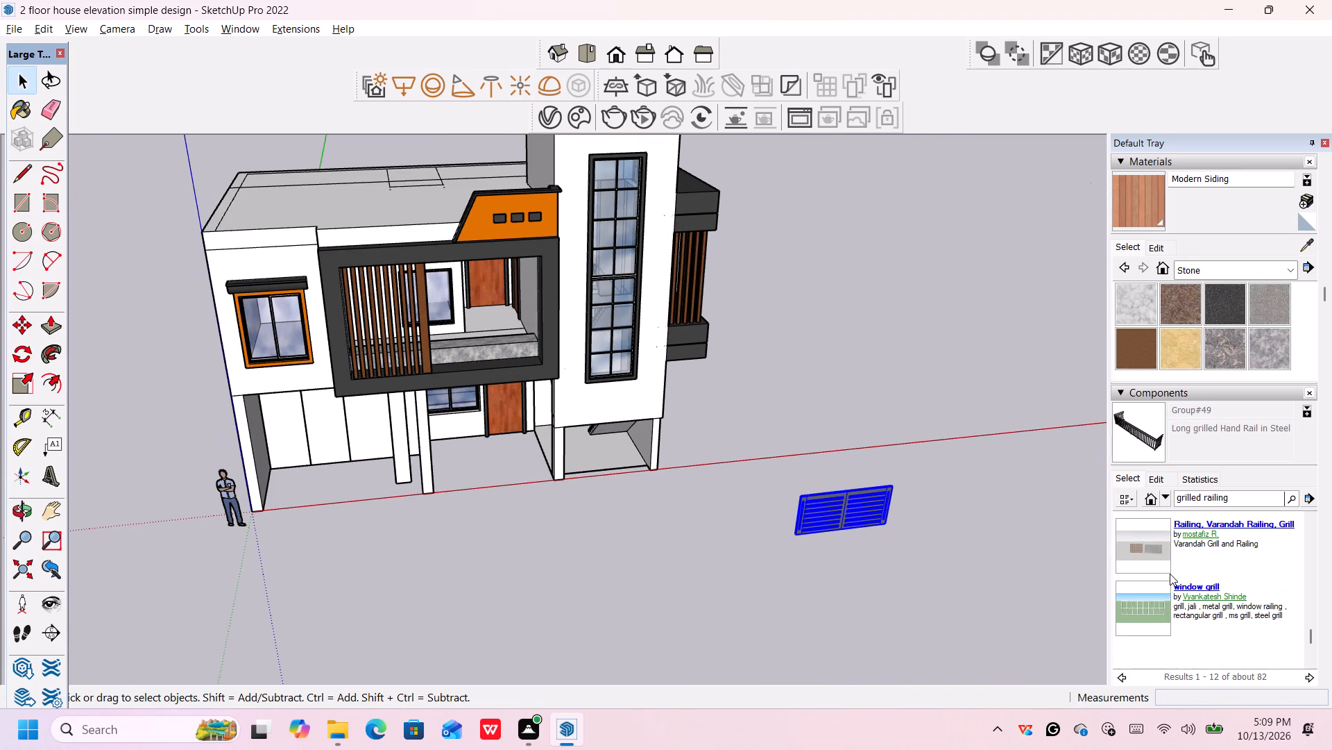
{"action": "scroll", "coordinate": [1170, 574], "scroll_direction": "up", "scroll_amount": 4}
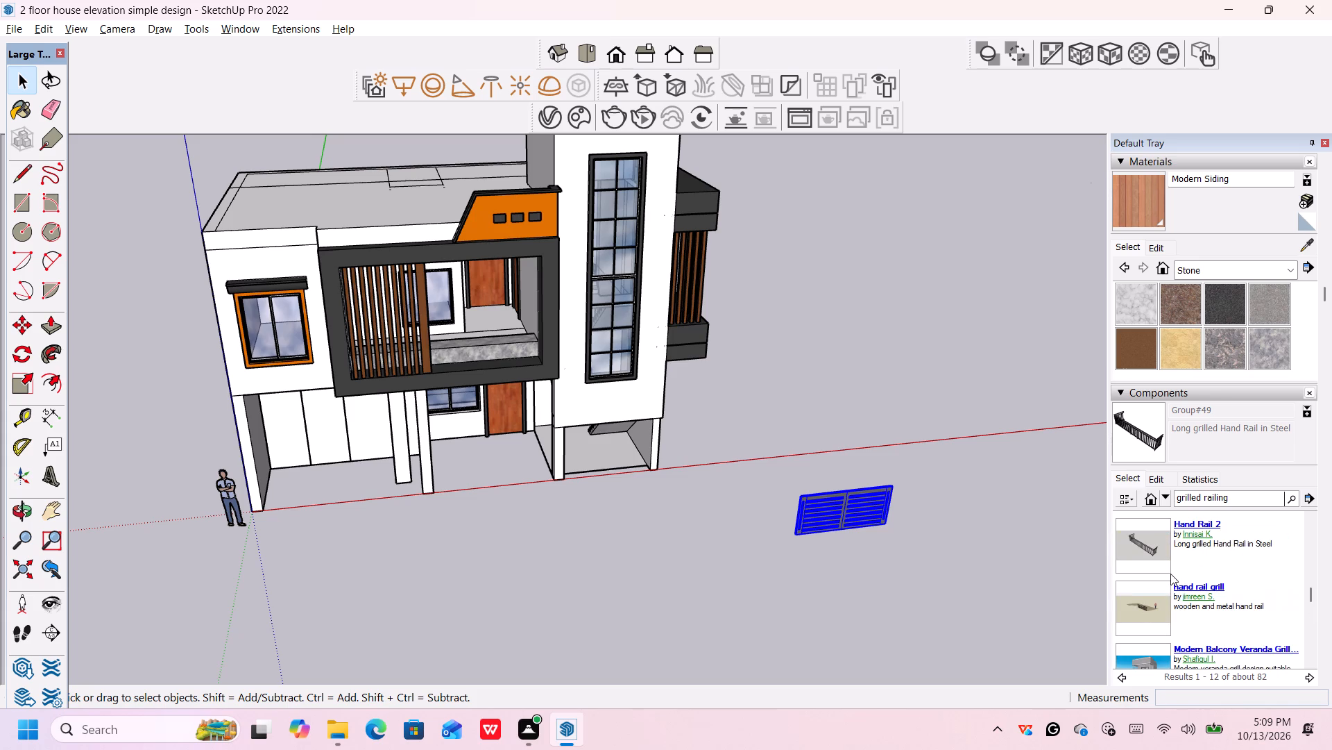
{"action": "scroll", "coordinate": [1170, 574], "scroll_direction": "up", "scroll_amount": 3}
Try out the "grill railS" component with plant holders in front of the house without placing it.
{"action": "left_click", "coordinate": [1153, 607]}
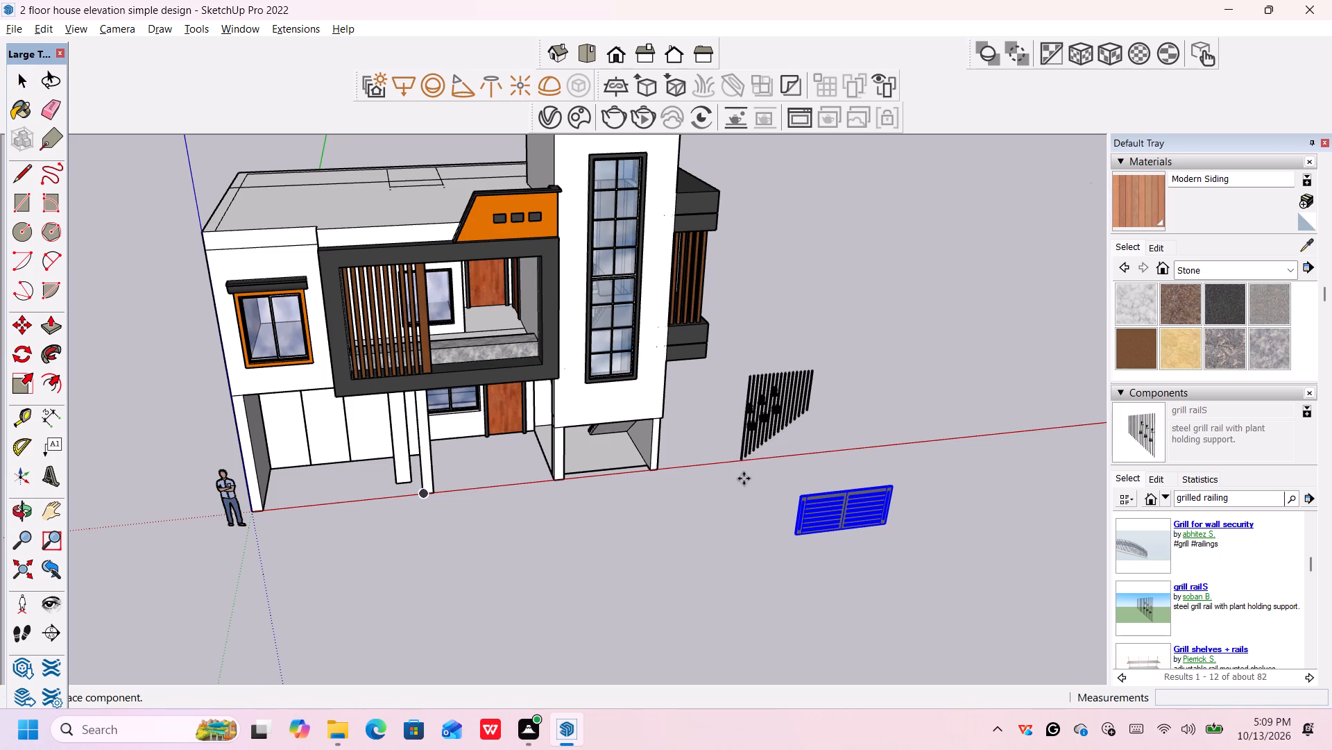
{"action": "middle_click_drag", "start_coordinate": [744, 479], "coordinate": [539, 515]}
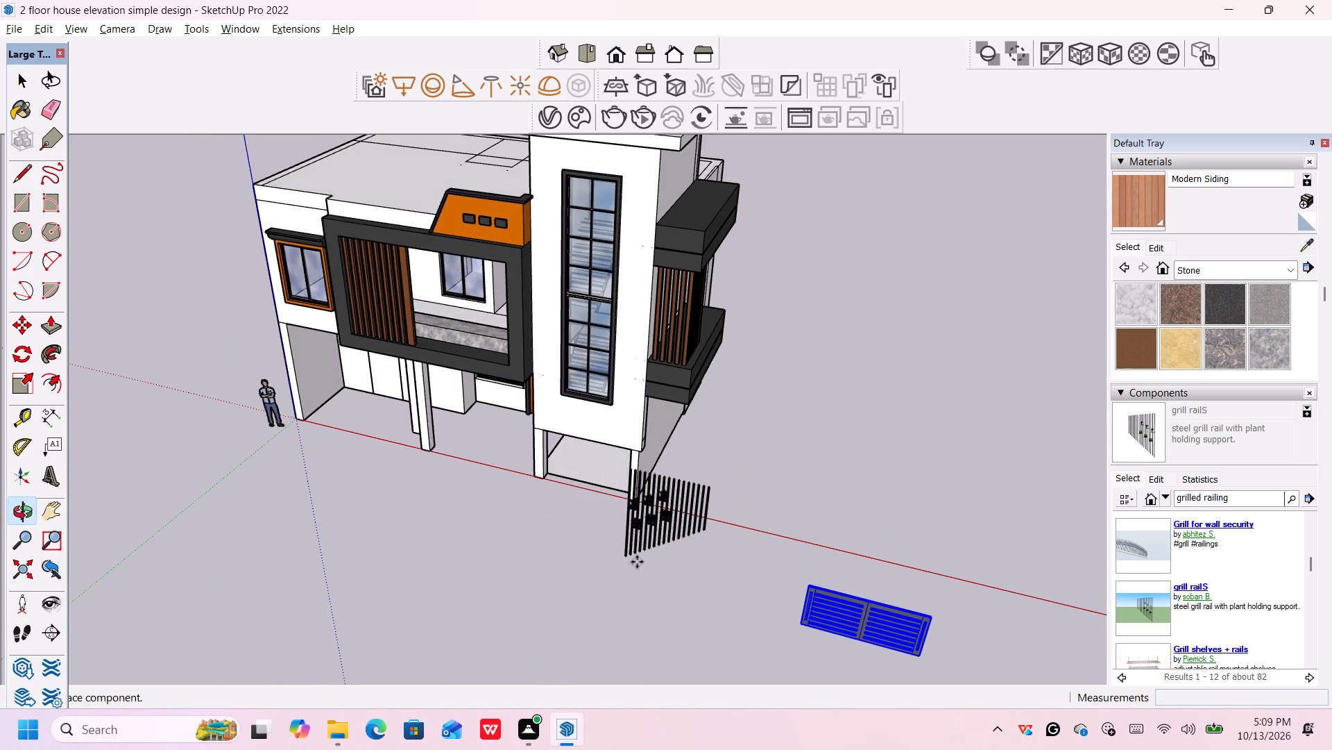
{"action": "scroll", "coordinate": [640, 562], "scroll_direction": "up", "scroll_amount": 11}
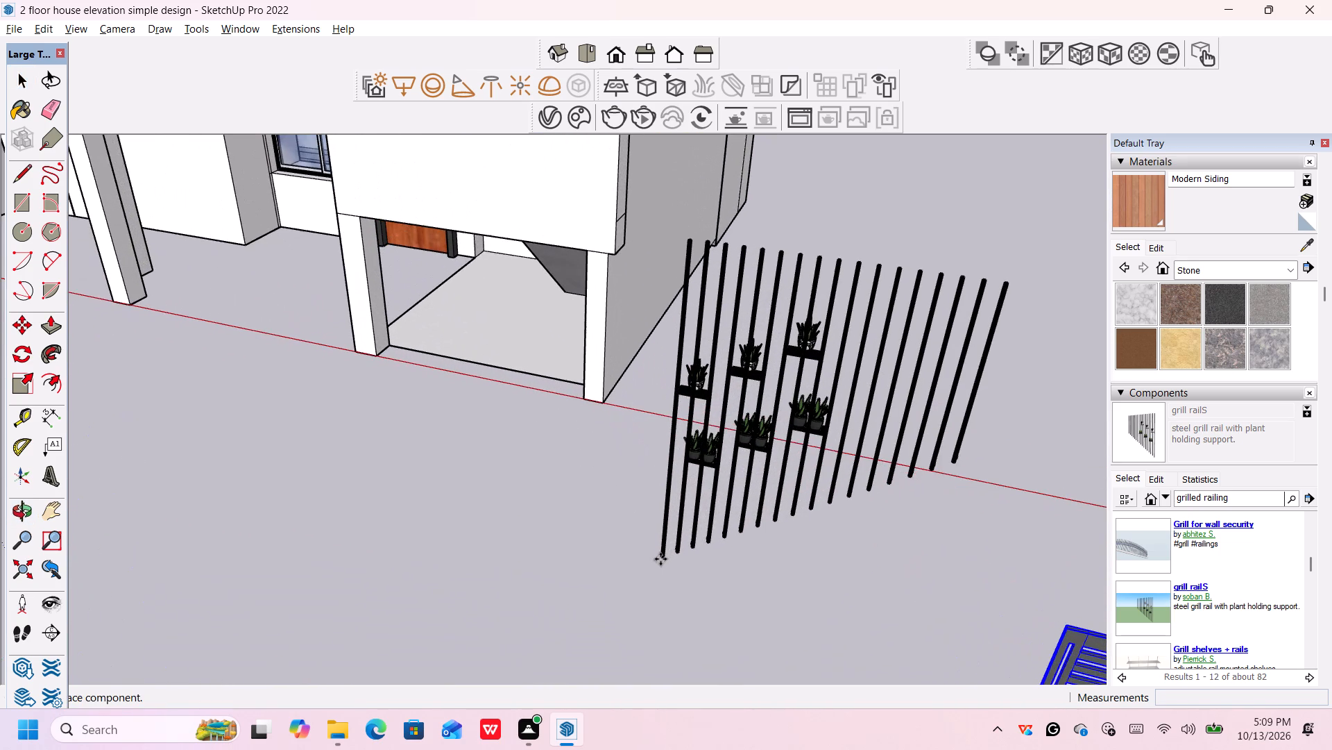
{"action": "scroll", "coordinate": [660, 559], "scroll_direction": "down", "scroll_amount": 16}
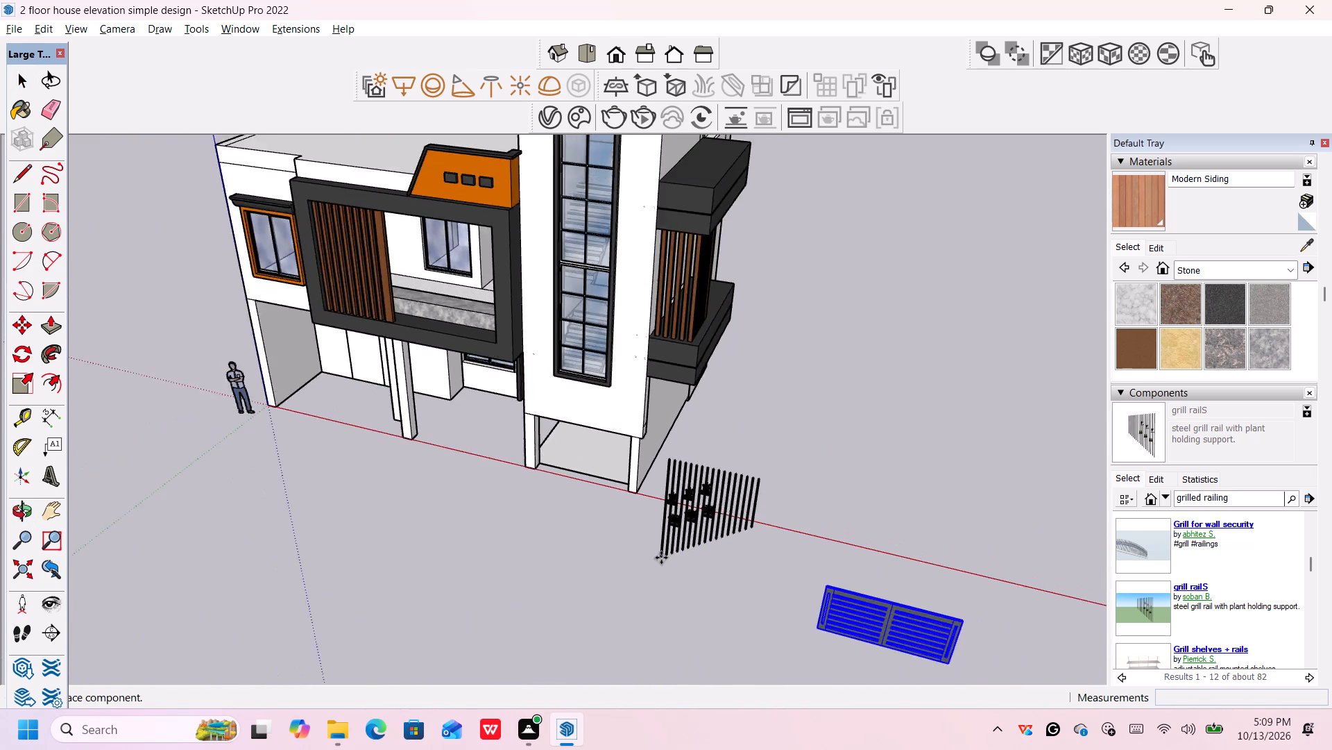
{"action": "scroll", "coordinate": [661, 558], "scroll_direction": "down", "scroll_amount": 4}
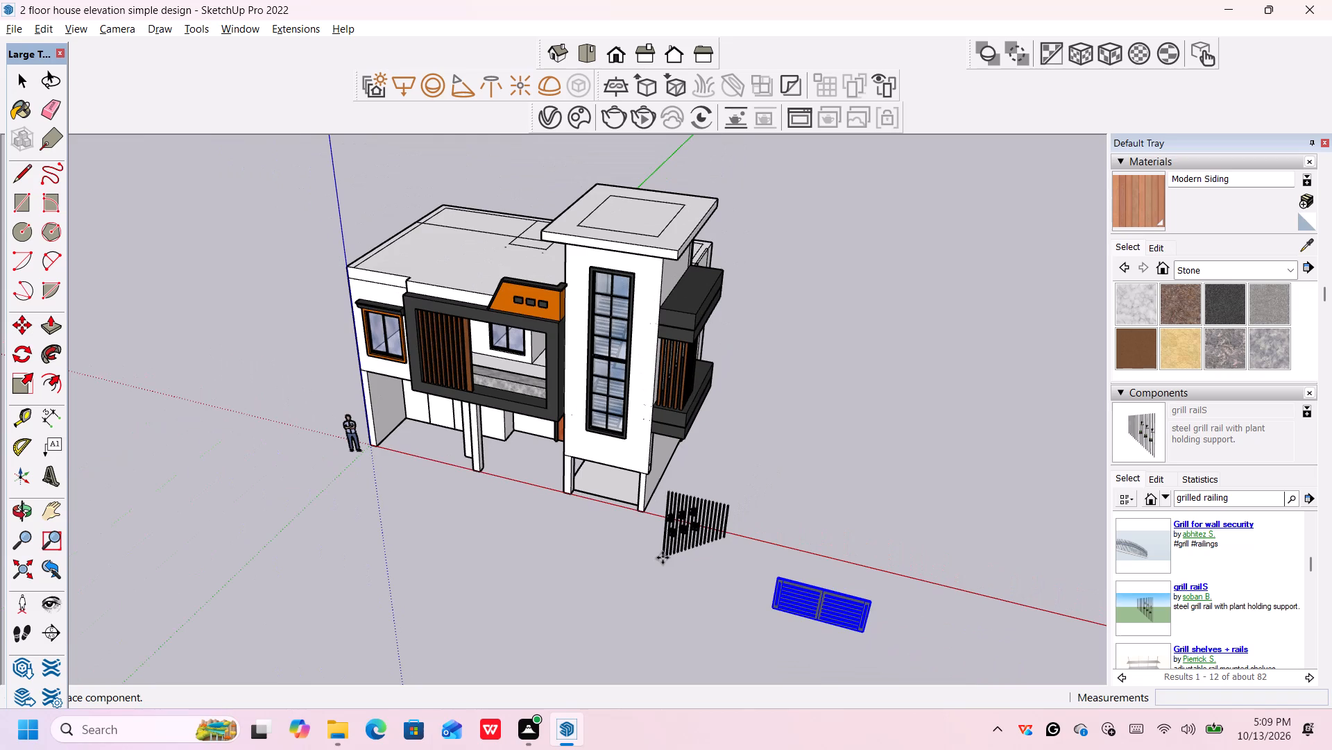
{"action": "key", "text": "Escape"}
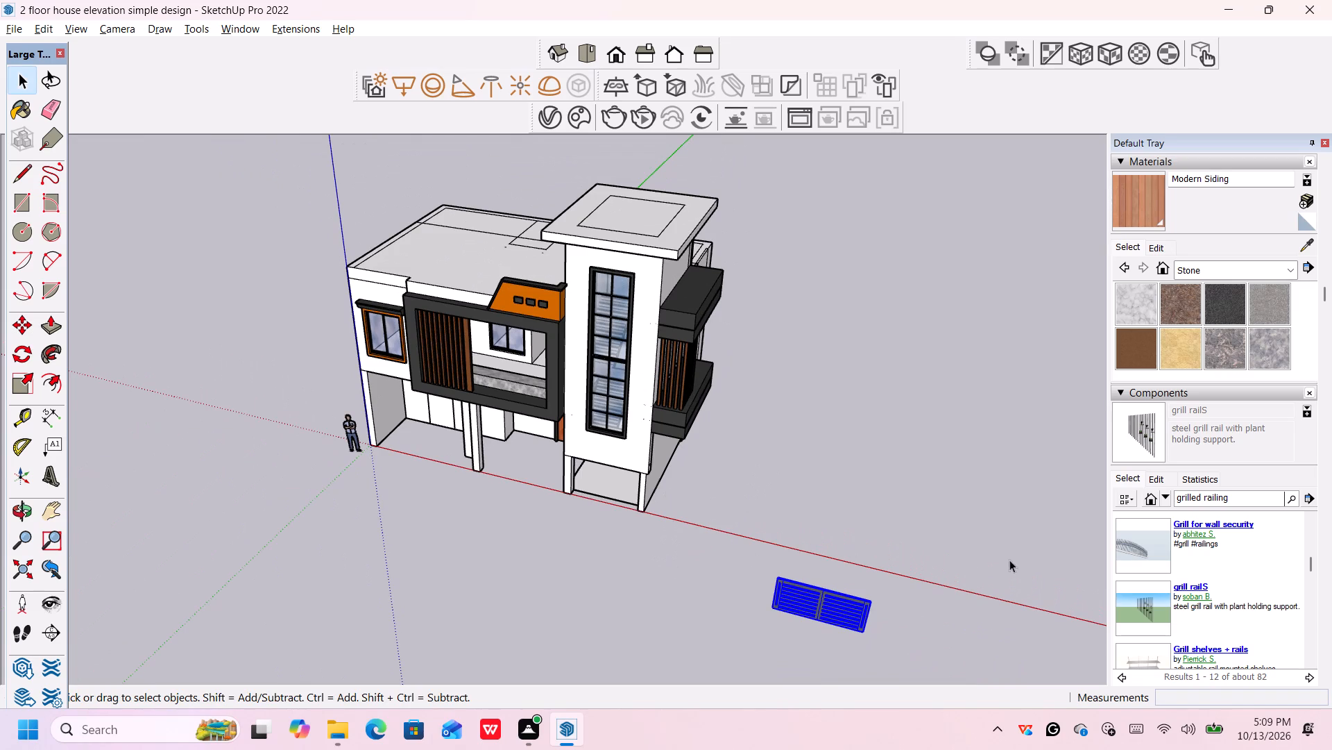
Search the online component library for "balcony railing".
{"action": "left_click", "coordinate": [1200, 501]}
{"action": "key", "text": "BackSpace"}
{"action": "key", "text": "BackSpace"}
{"action": "key", "text": "BackSpace"}
{"action": "key", "text": "BackSpace"}
{"action": "key", "text": "BackSpace"}
{"action": "key", "text": "BackSpace"}
{"action": "key", "text": "BackSpace"}
{"action": "key", "text": "BackSpace"}
{"action": "key", "text": "BackSpace"}
{"action": "key", "text": "BackSpace"}
{"action": "key", "text": "BackSpace"}
{"action": "key", "text": "BackSpace"}
{"action": "key", "text": "BackSpace"}
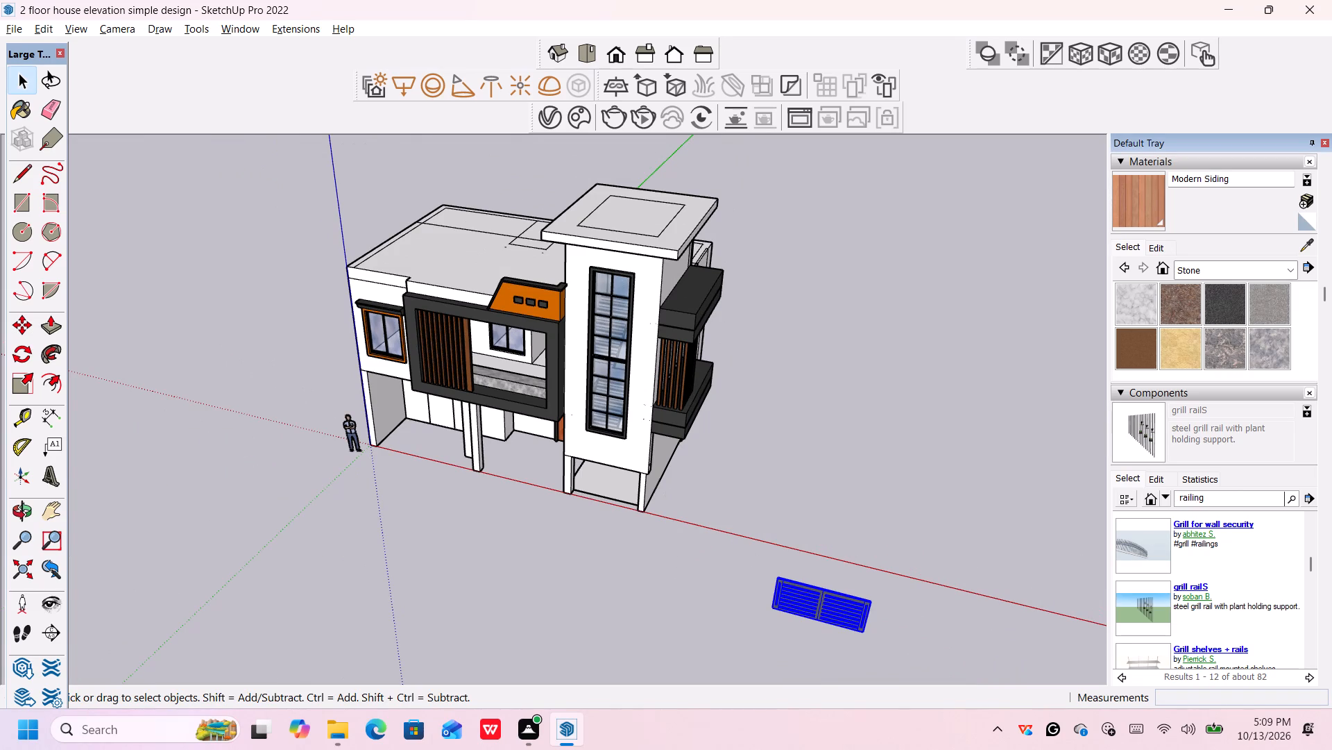
{"action": "left_click", "coordinate": [1177, 498]}
{"action": "key", "text": "BackSpace"}
{"action": "scroll", "coordinate": [1199, 518], "scroll_direction": "up", "scroll_amount": 3}
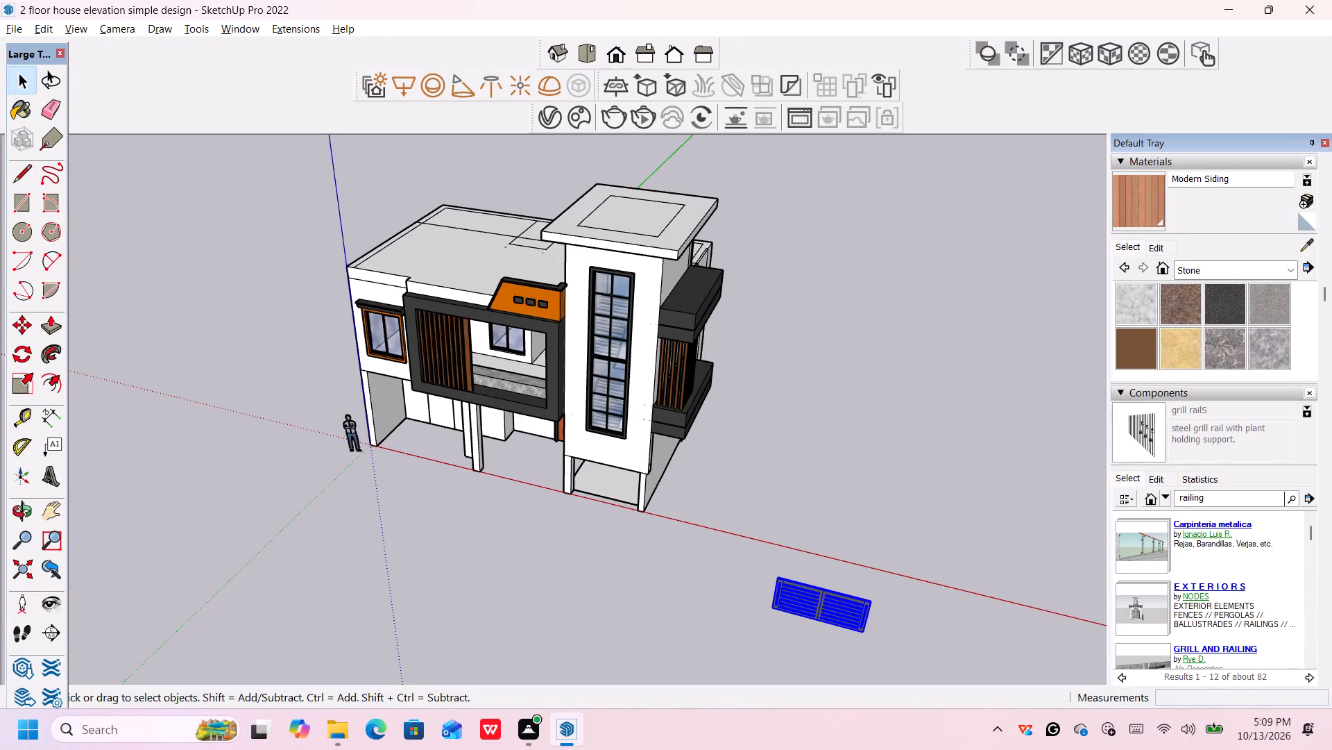
{"action": "type", "text": "bal"}
{"action": "key", "text": "c"}
{"action": "key", "text": "o"}
{"action": "key", "text": "n"}
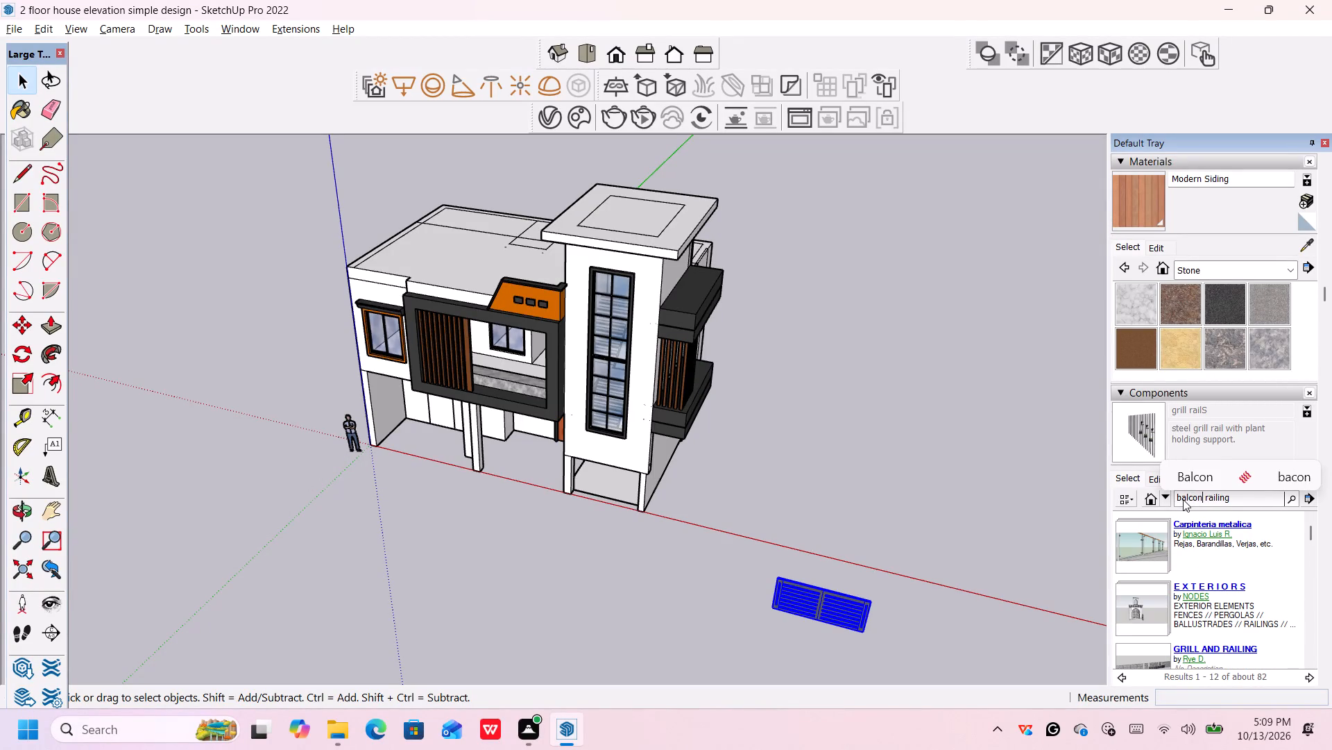
{"action": "key", "text": "y"}
{"action": "key", "text": "Return"}
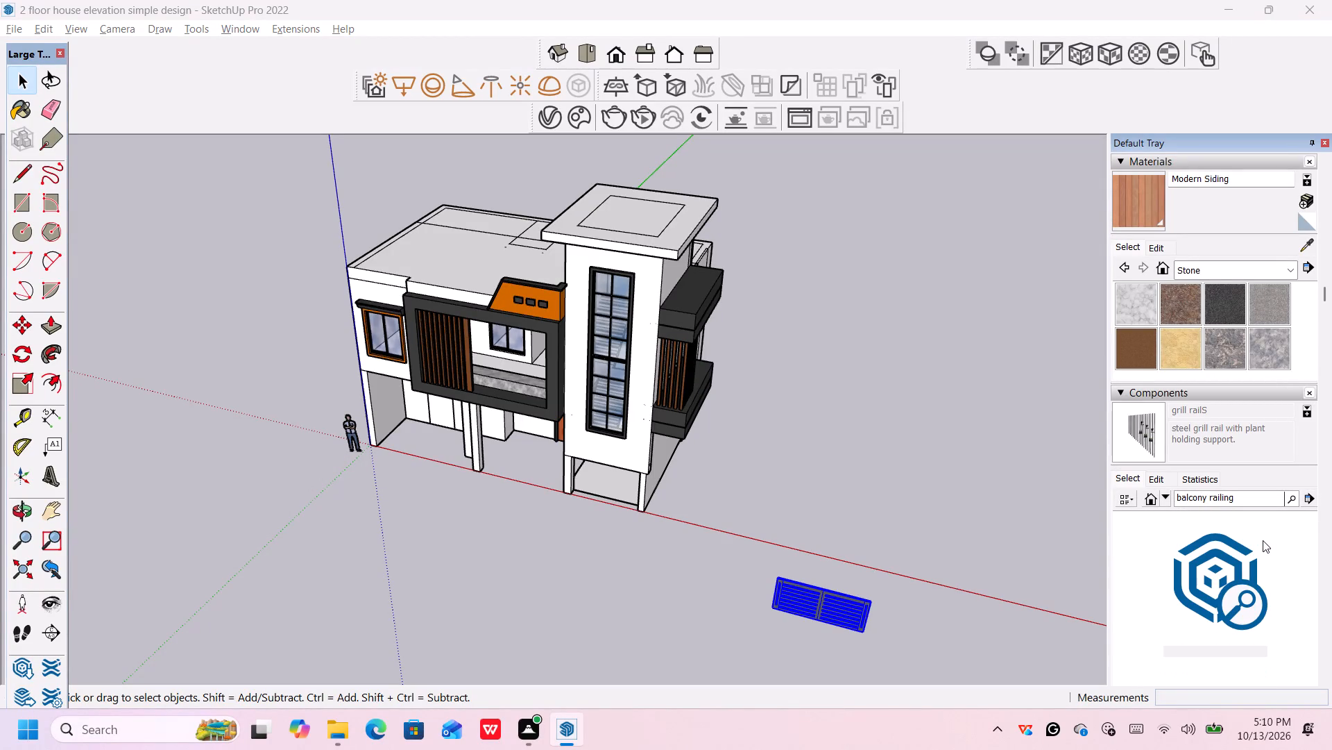
Look through the "balcony railing" results for a suitable railing design.
{"action": "scroll", "coordinate": [1025, 556], "scroll_direction": "down", "scroll_amount": 1}
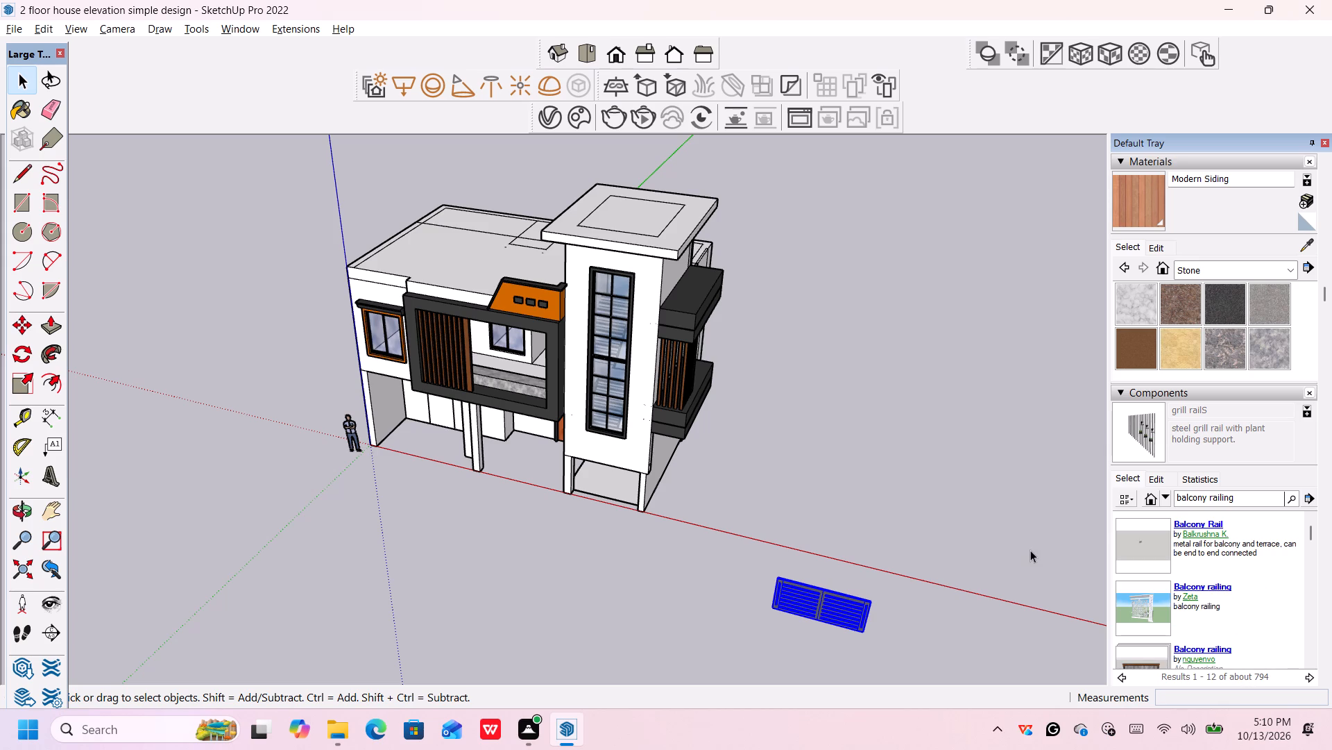
{"action": "scroll", "coordinate": [1161, 555], "scroll_direction": "down", "scroll_amount": 2}
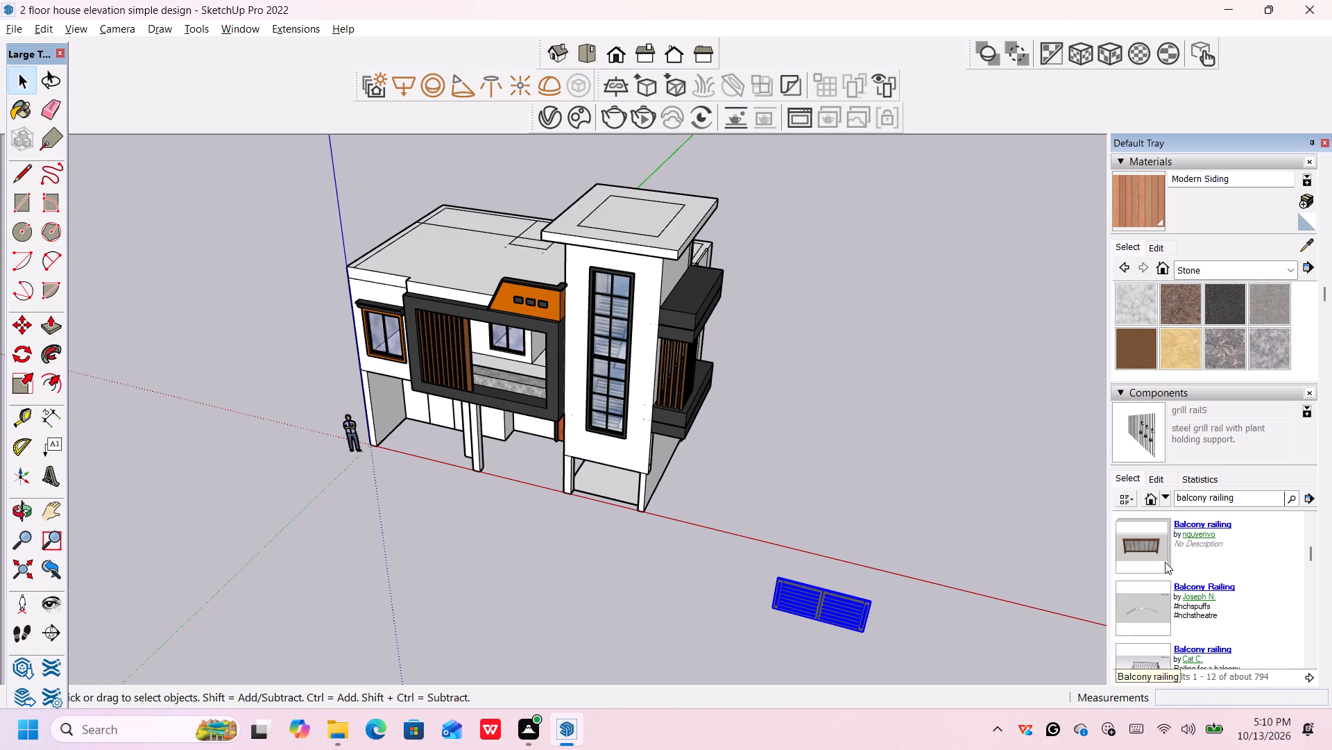
{"action": "scroll", "coordinate": [1165, 562], "scroll_direction": "down", "scroll_amount": 3}
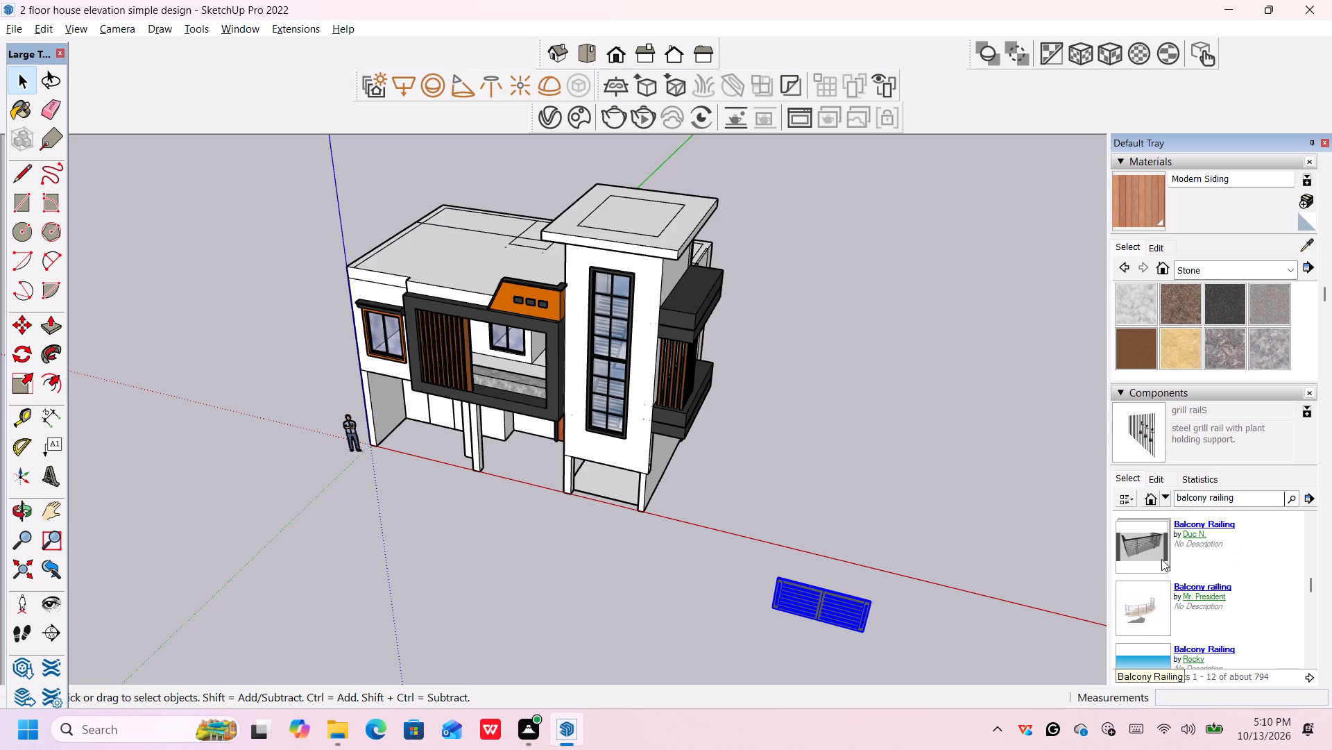
{"action": "scroll", "coordinate": [1161, 559], "scroll_direction": "down", "scroll_amount": 5}
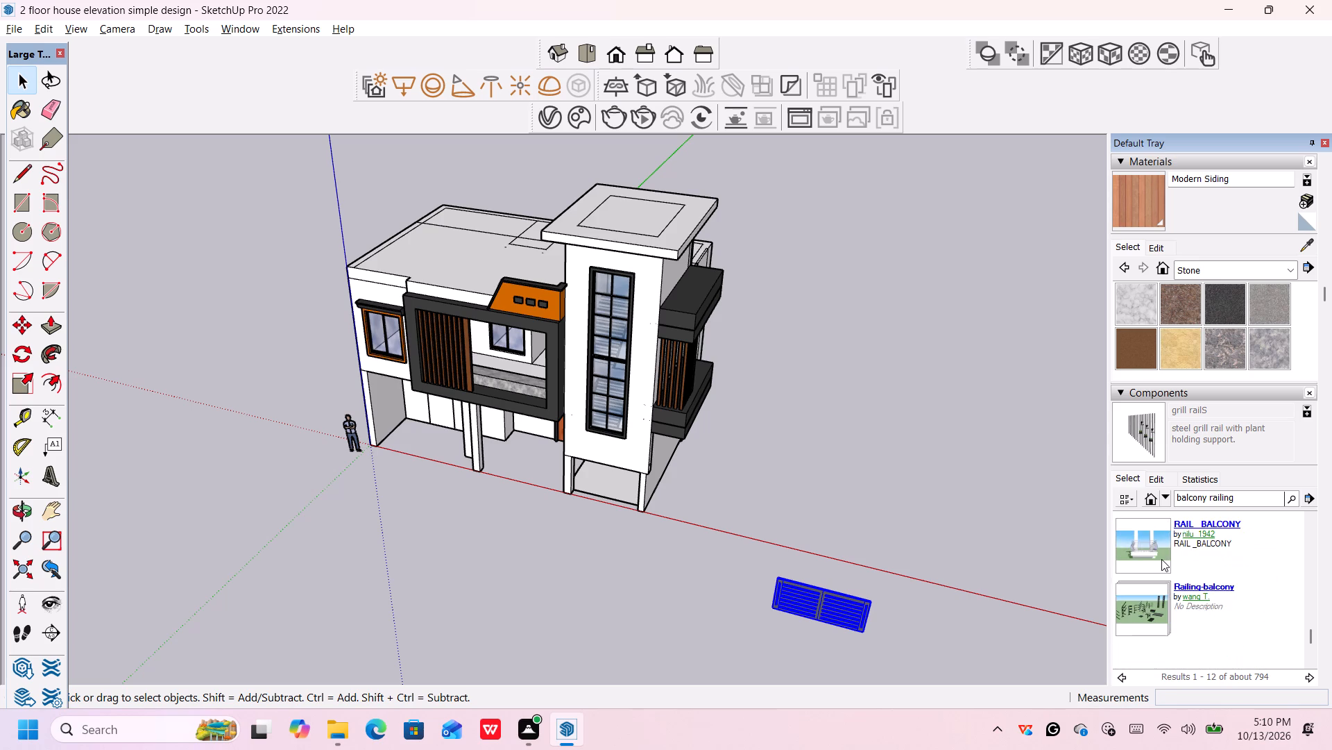
{"action": "scroll", "coordinate": [1161, 559], "scroll_direction": "down", "scroll_amount": 1}
{"action": "scroll", "coordinate": [1161, 559], "scroll_direction": "up", "scroll_amount": 1}
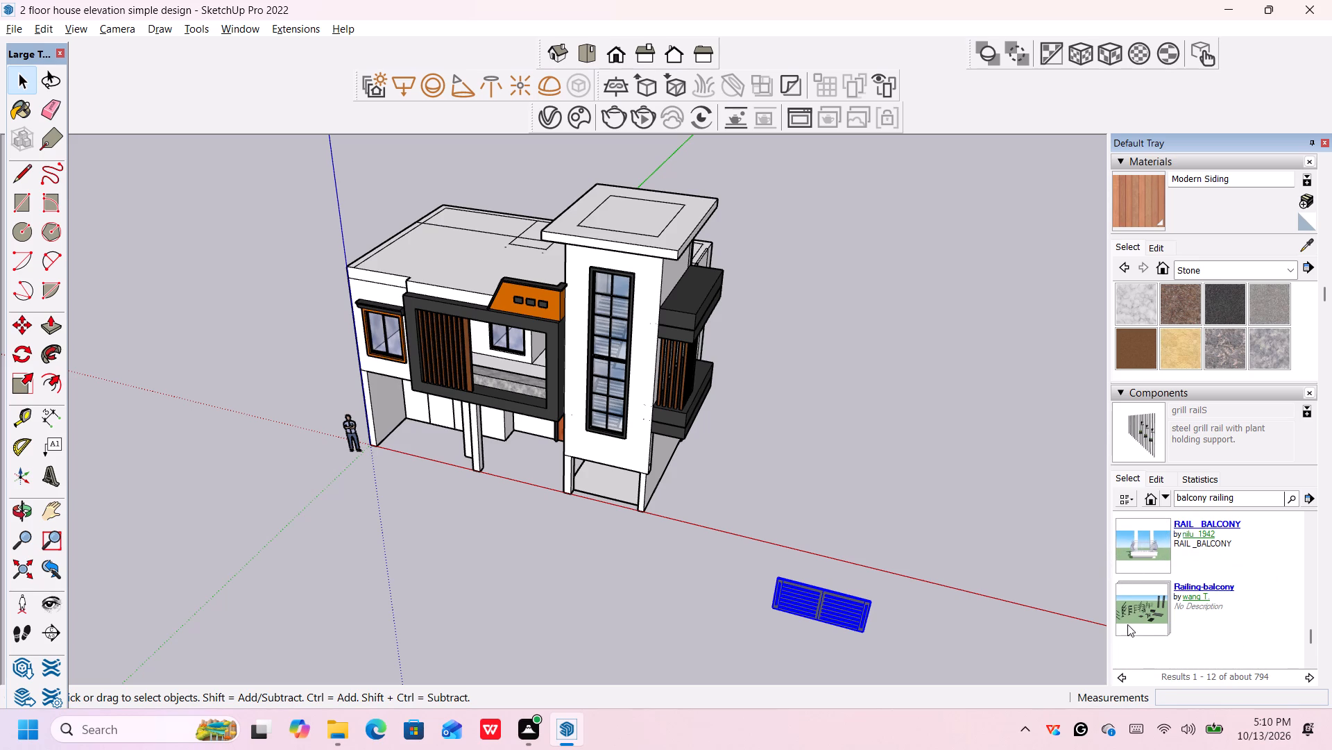
{"action": "scroll", "coordinate": [1141, 610], "scroll_direction": "up", "scroll_amount": 1}
{"action": "scroll", "coordinate": [1143, 610], "scroll_direction": "down", "scroll_amount": 1}
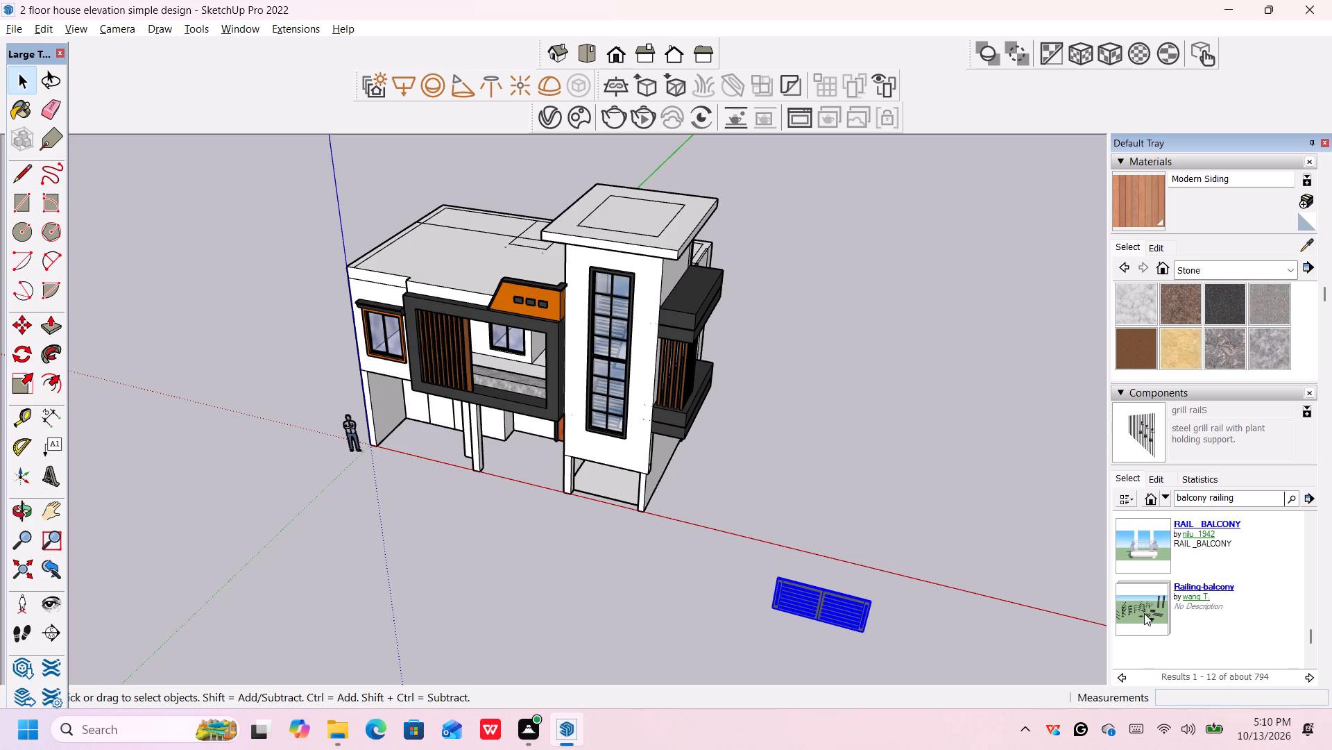
Open the "Railing" collection inside "Railing-balcony" and look through its models for a suitable railing.
{"action": "double_click", "coordinate": [1144, 613]}
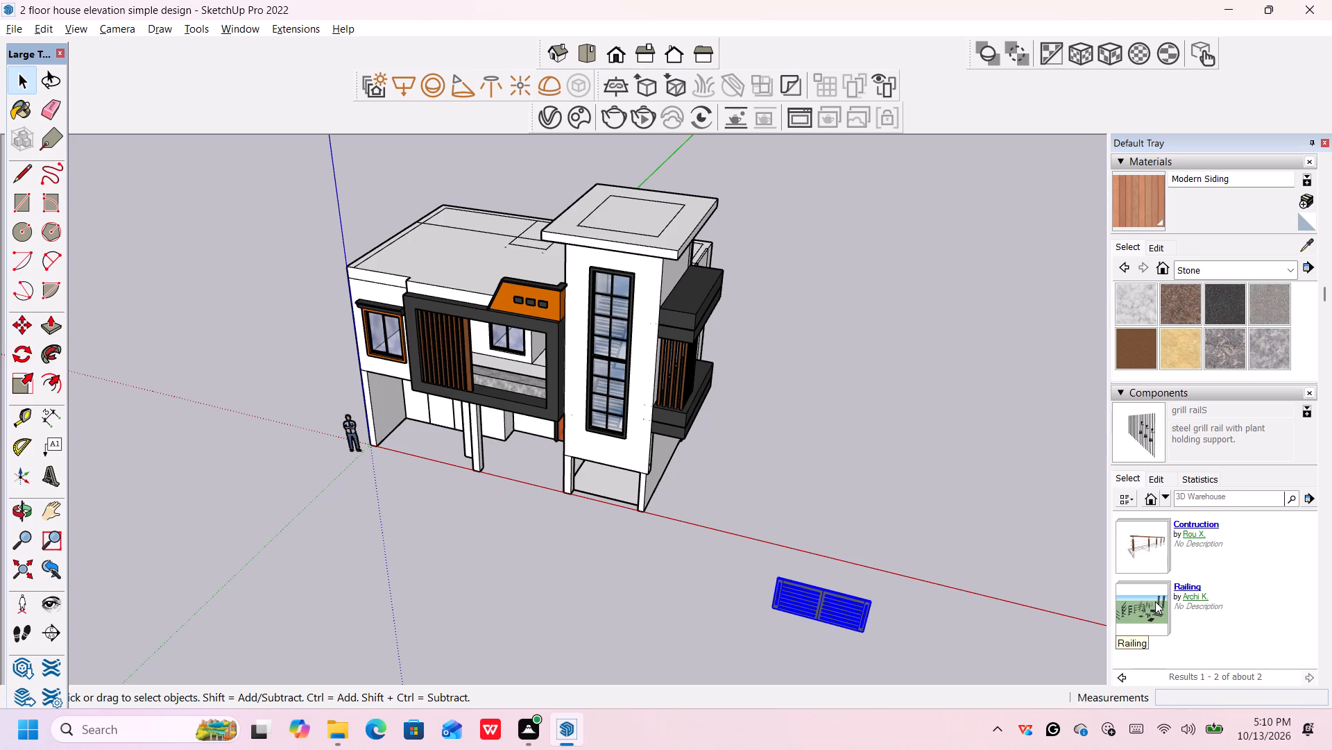
{"action": "double_click", "coordinate": [1155, 602]}
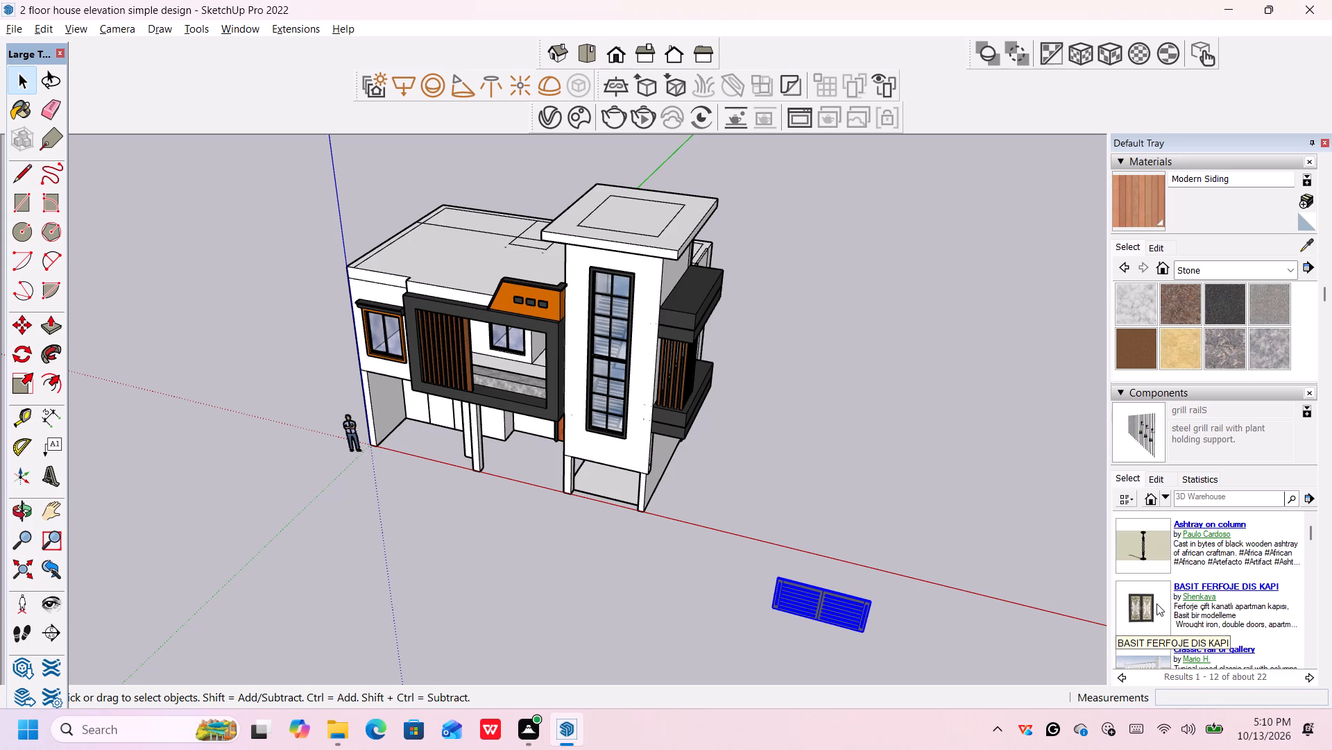
{"action": "scroll", "coordinate": [1159, 601], "scroll_direction": "down", "scroll_amount": 5}
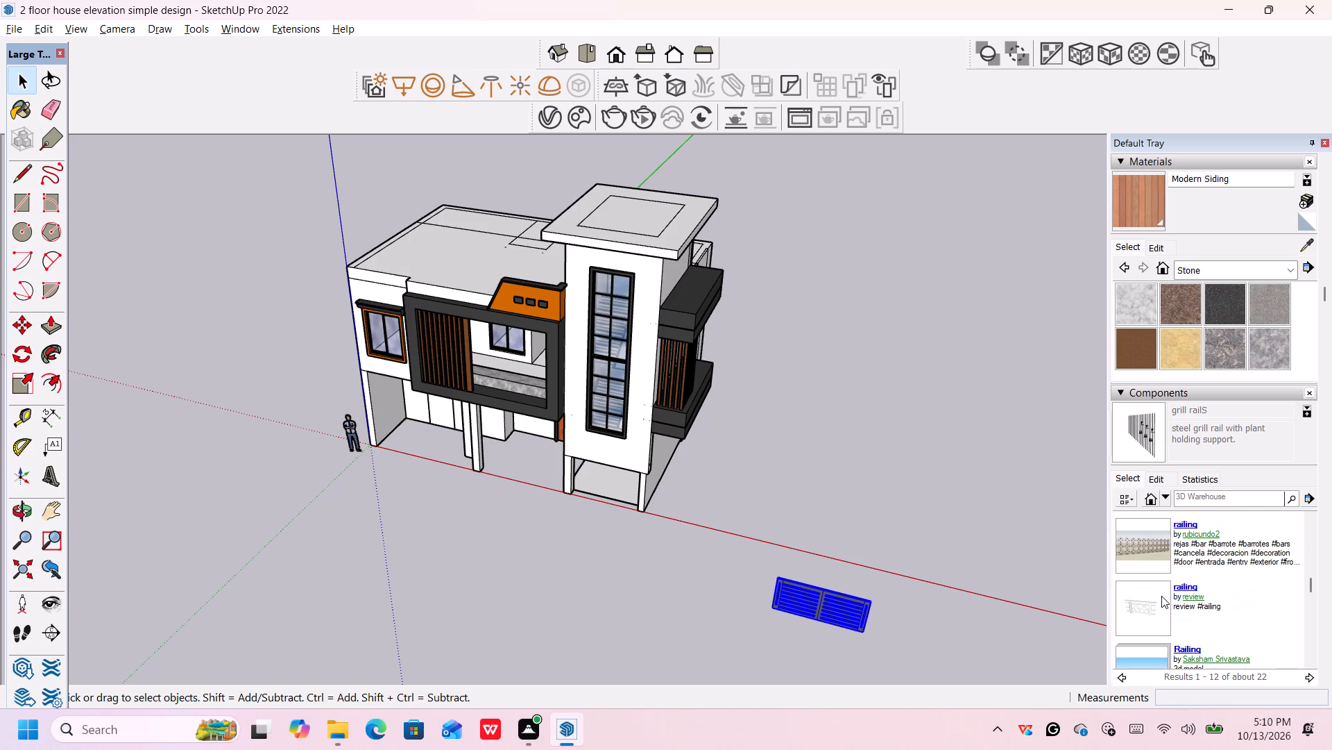
{"action": "scroll", "coordinate": [1161, 596], "scroll_direction": "down", "scroll_amount": 5}
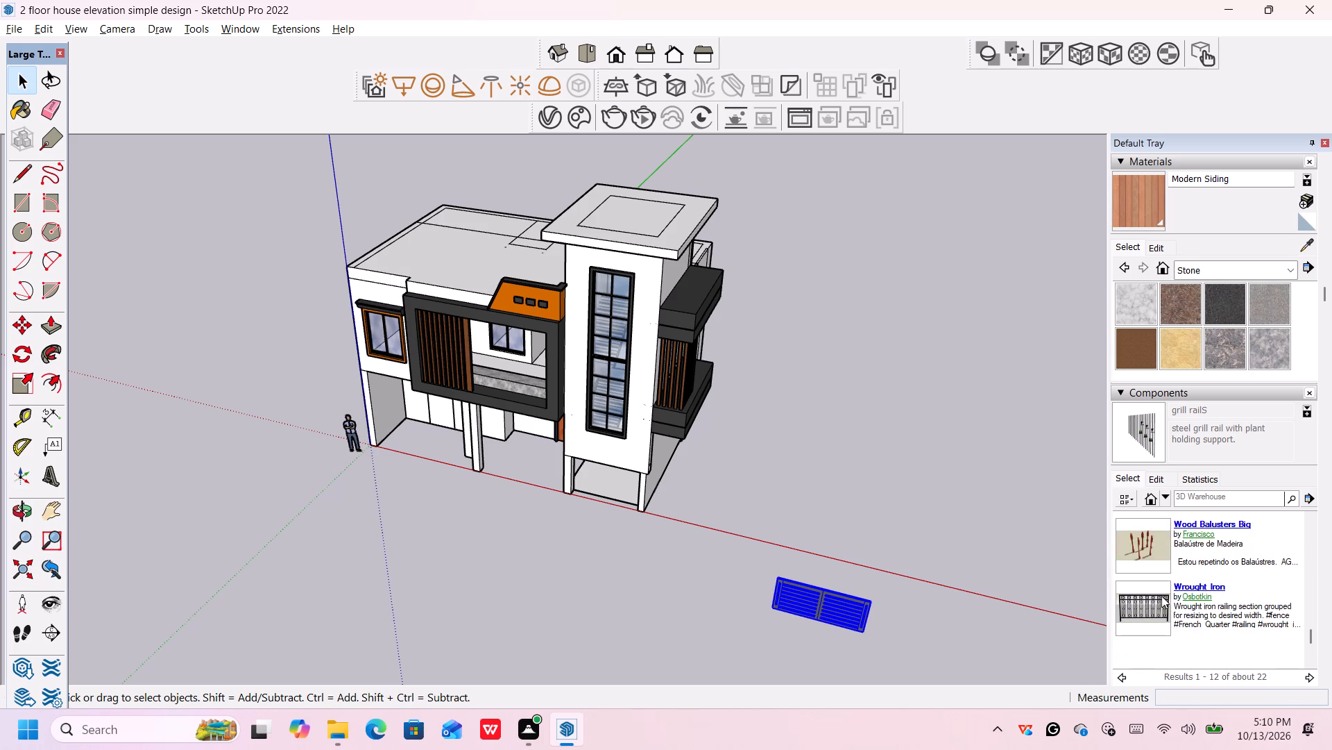
{"action": "scroll", "coordinate": [1161, 596], "scroll_direction": "down", "scroll_amount": 1}
{"action": "scroll", "coordinate": [1161, 596], "scroll_direction": "up", "scroll_amount": 5}
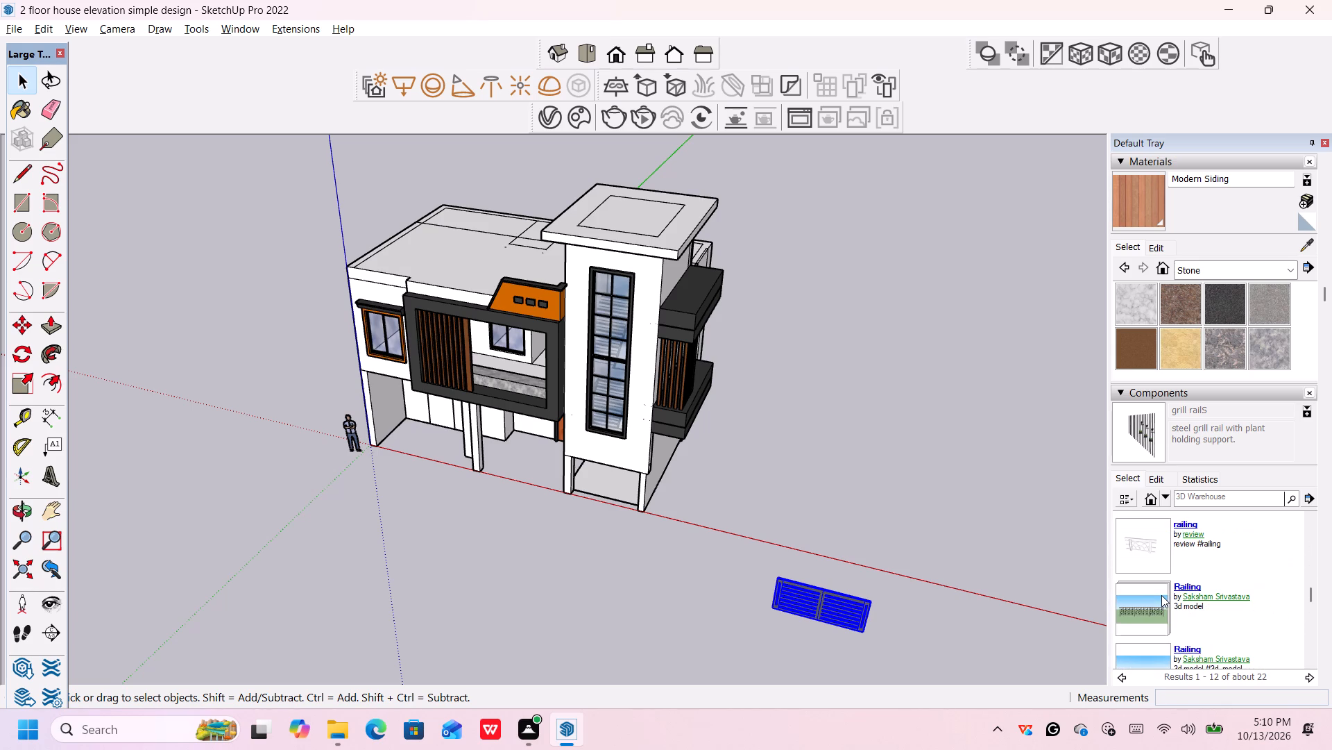
{"action": "scroll", "coordinate": [1161, 595], "scroll_direction": "up", "scroll_amount": 4}
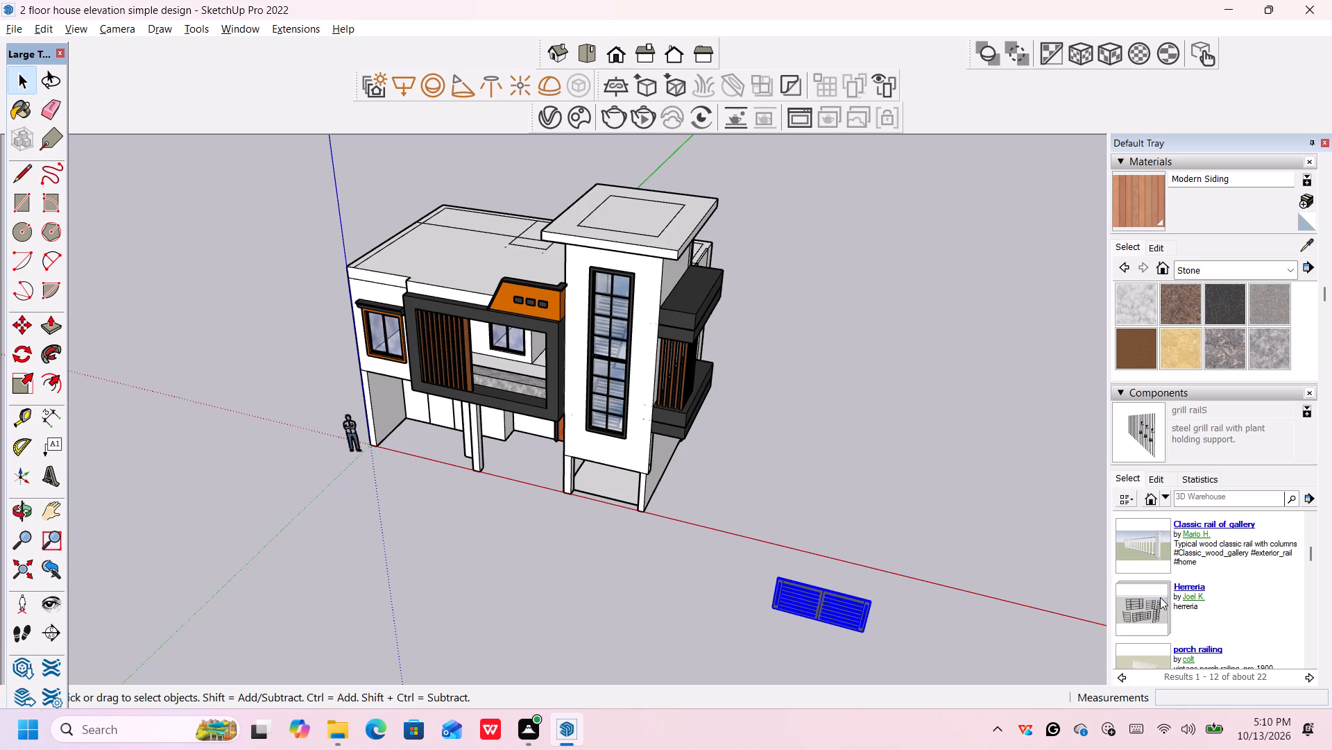
Open the "Herreria" collection and look through its ironwork models for a suitable grill or gate.
{"action": "double_click", "coordinate": [1160, 597]}
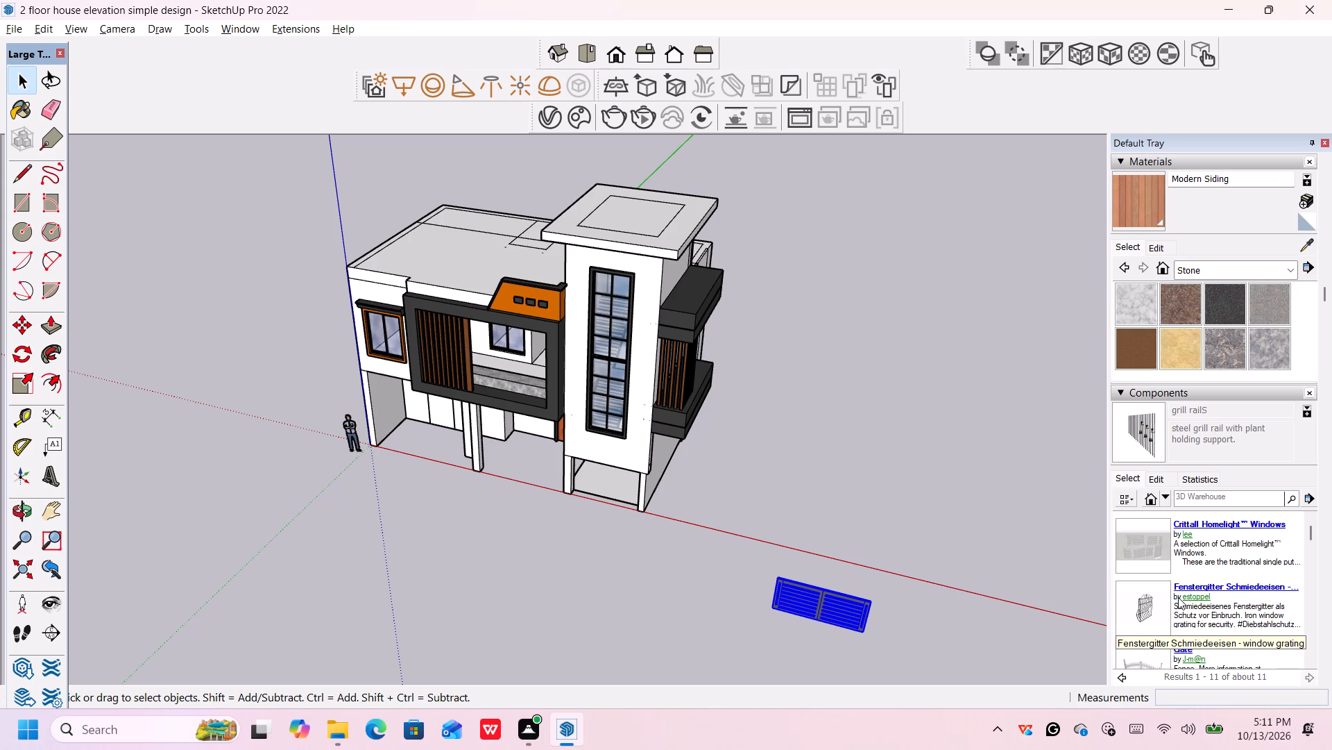
{"action": "scroll", "coordinate": [1168, 571], "scroll_direction": "down", "scroll_amount": 4}
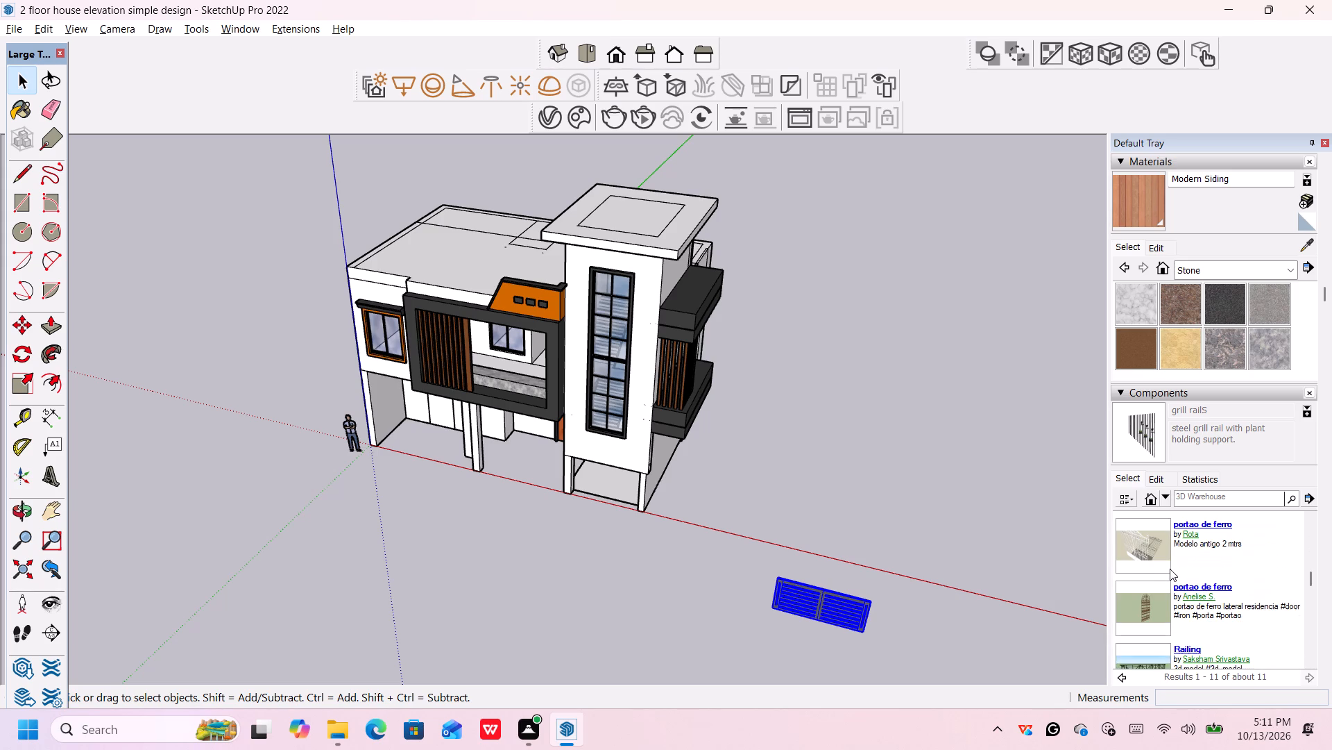
{"action": "scroll", "coordinate": [1170, 569], "scroll_direction": "down", "scroll_amount": 3}
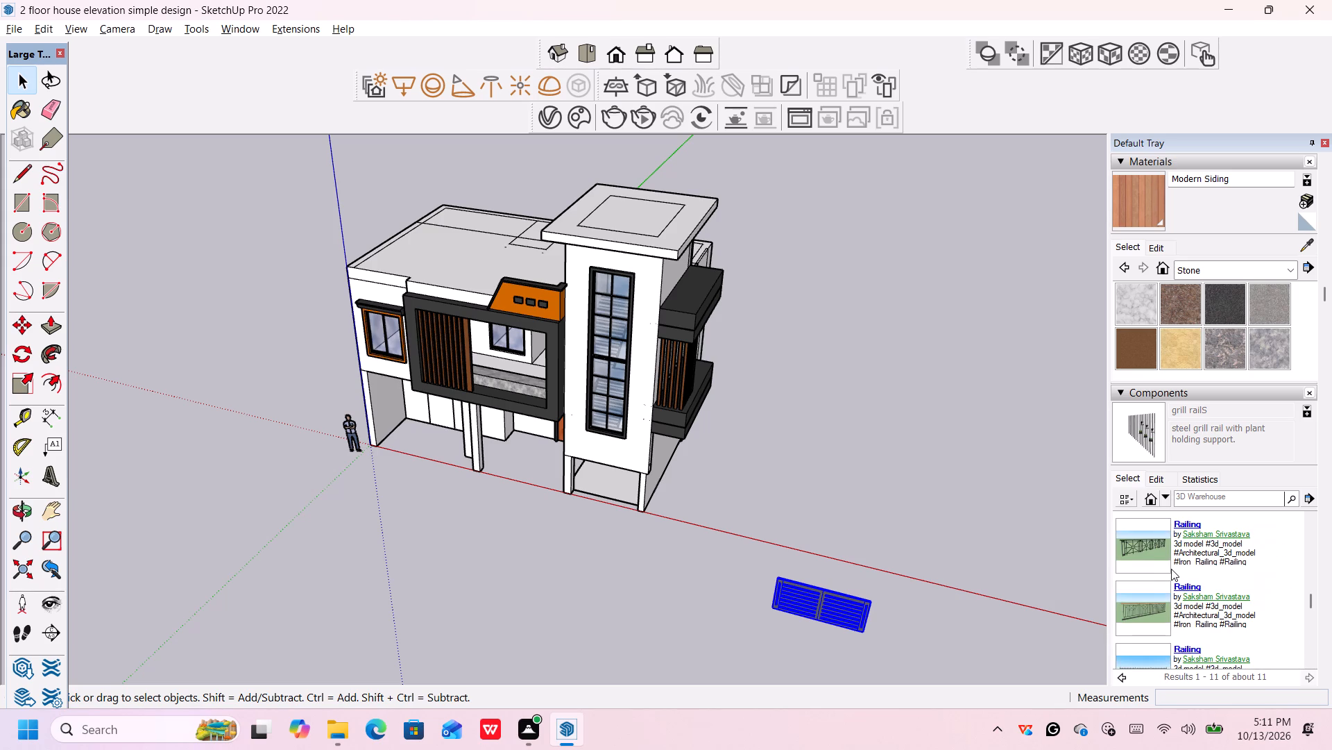
{"action": "scroll", "coordinate": [1171, 569], "scroll_direction": "down", "scroll_amount": 2}
{"action": "scroll", "coordinate": [1171, 569], "scroll_direction": "up", "scroll_amount": 1}
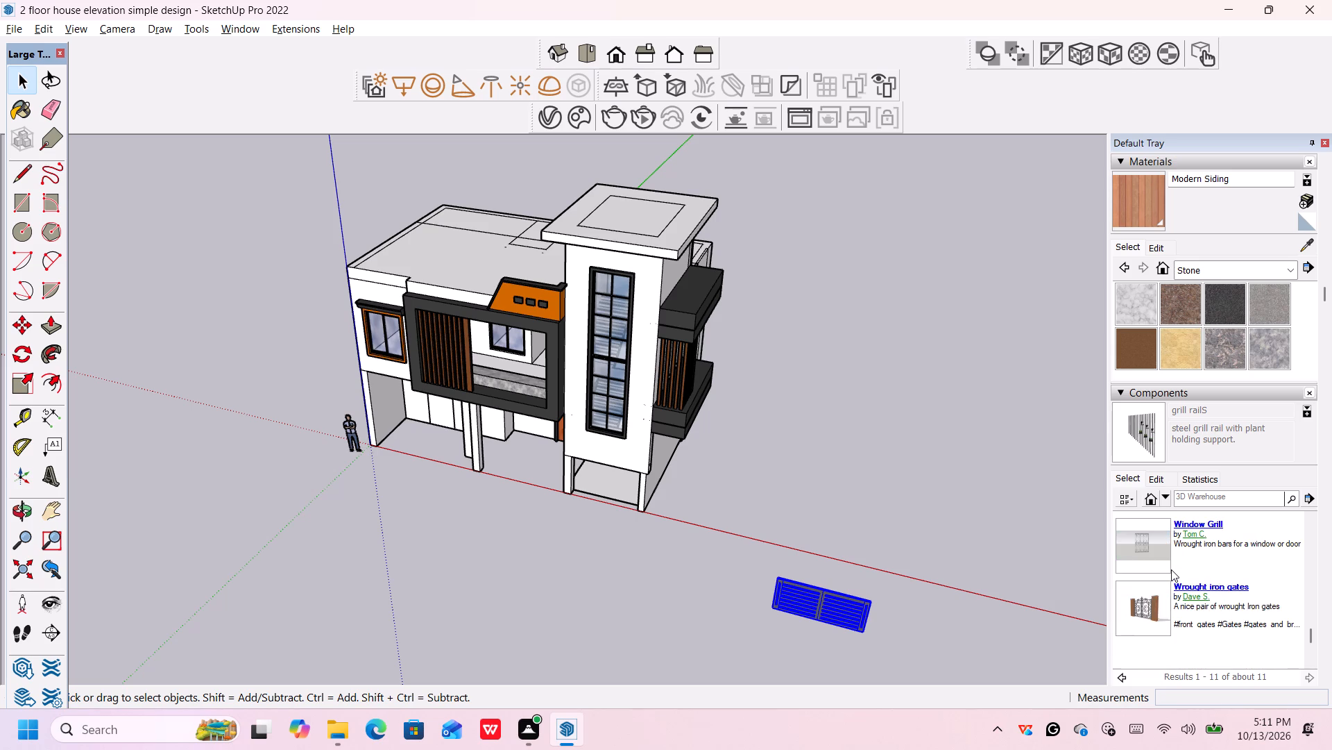
{"action": "scroll", "coordinate": [1171, 569], "scroll_direction": "up", "scroll_amount": 4}
{"action": "scroll", "coordinate": [1171, 569], "scroll_direction": "down", "scroll_amount": 2}
{"action": "scroll", "coordinate": [1171, 569], "scroll_direction": "up", "scroll_amount": 5}
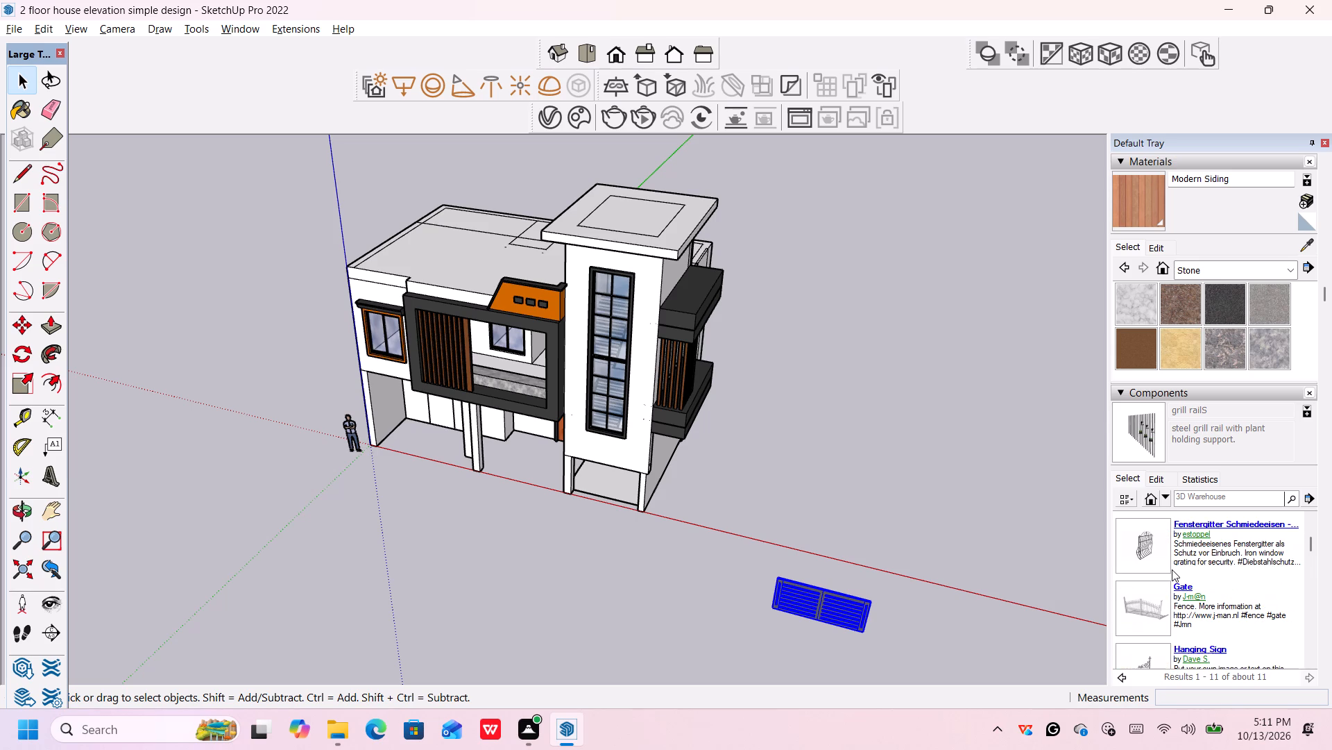
{"action": "scroll", "coordinate": [1173, 569], "scroll_direction": "up", "scroll_amount": 1}
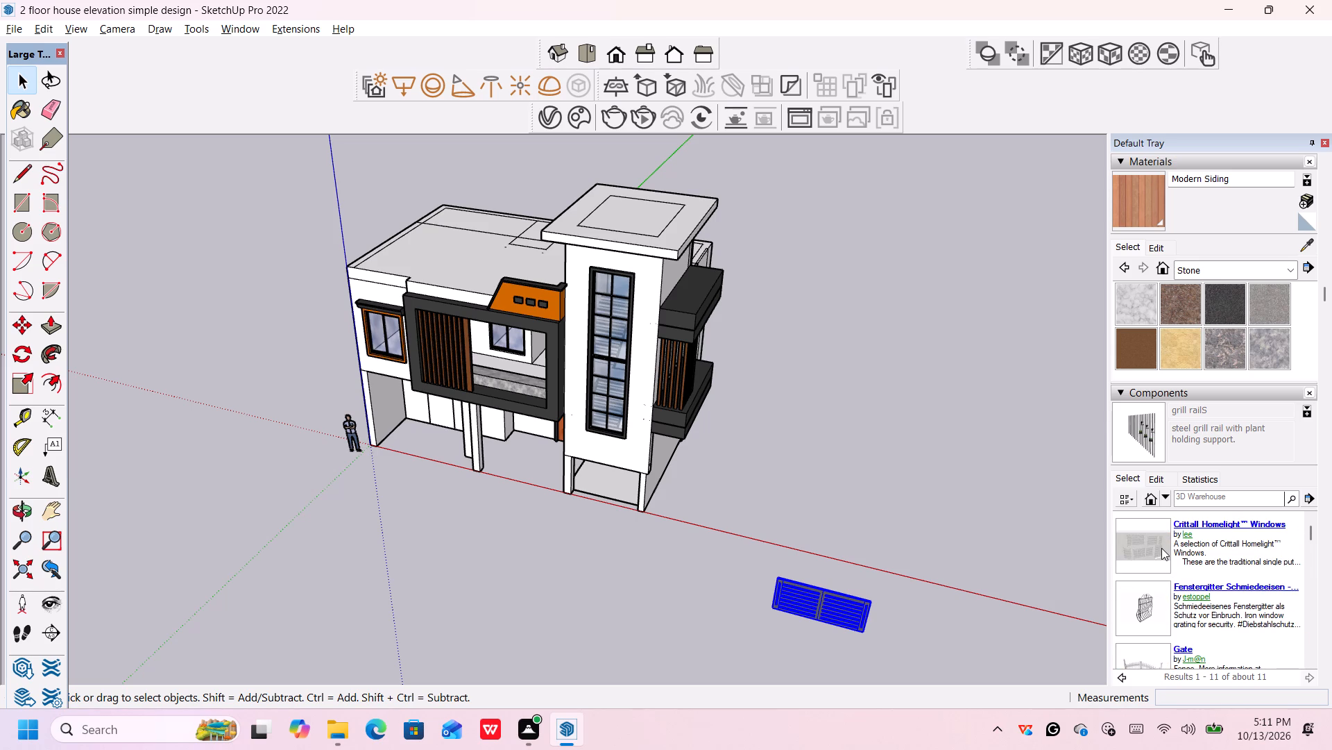
Place the "Crittall Homelight Windows" component beside the house, behind the slatted grill gate.
{"action": "left_click", "coordinate": [1161, 548]}
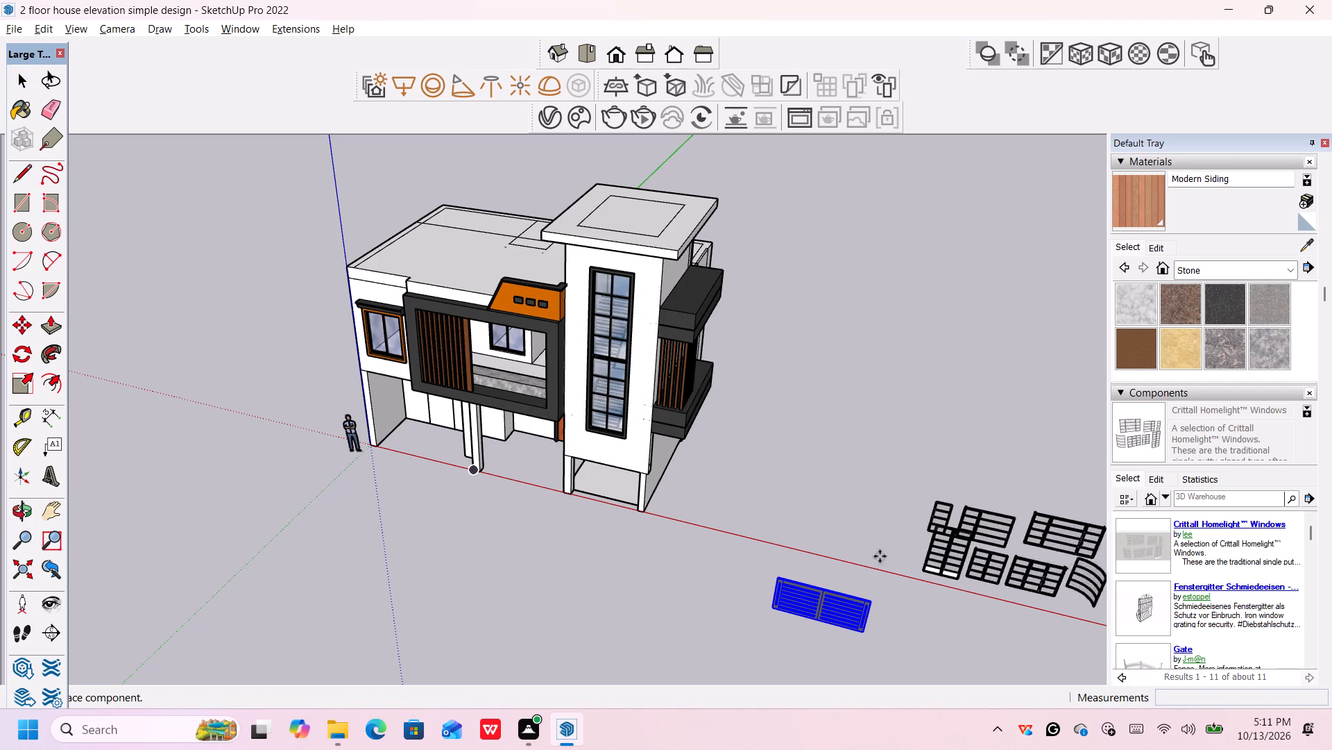
{"action": "left_click", "coordinate": [796, 544]}
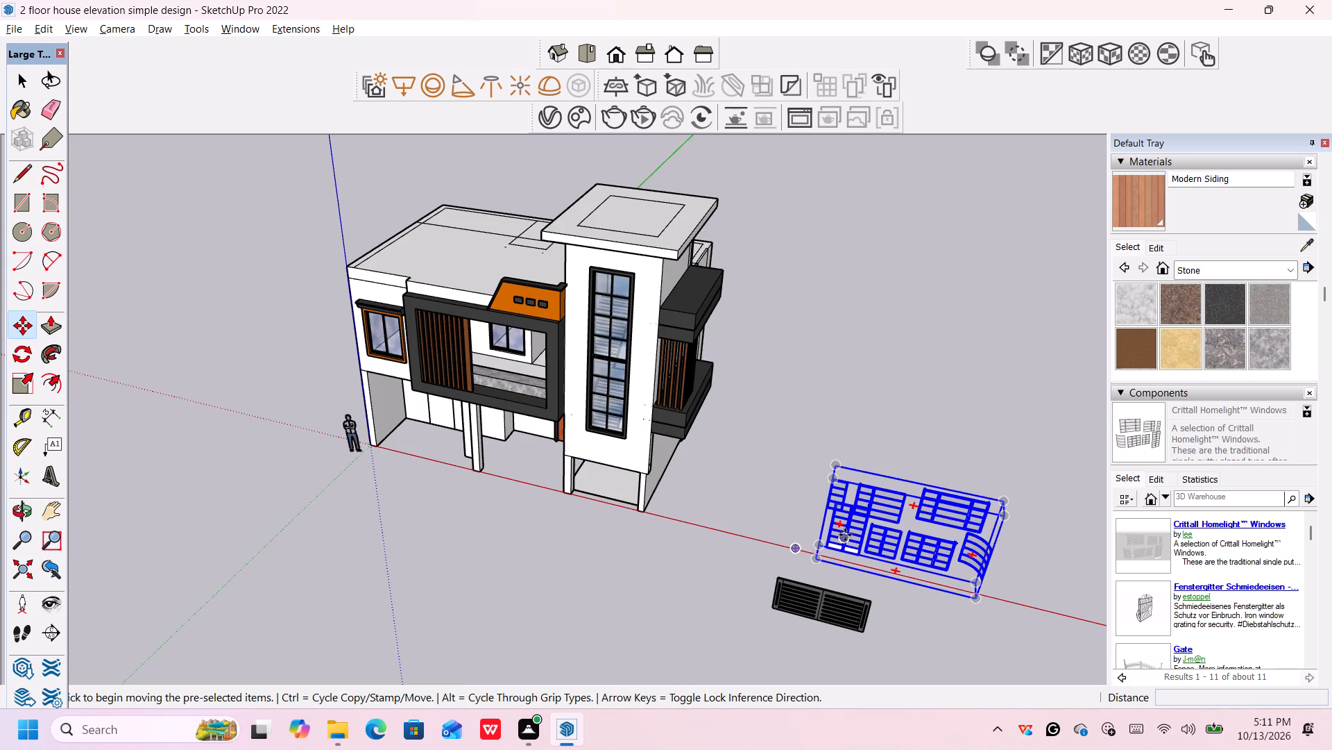
Explode the placed Crittall window set into separate window frames.
{"action": "scroll", "coordinate": [882, 535], "scroll_direction": "up", "scroll_amount": 6}
{"action": "middle_click_drag", "start_coordinate": [951, 597], "coordinate": [981, 504]}
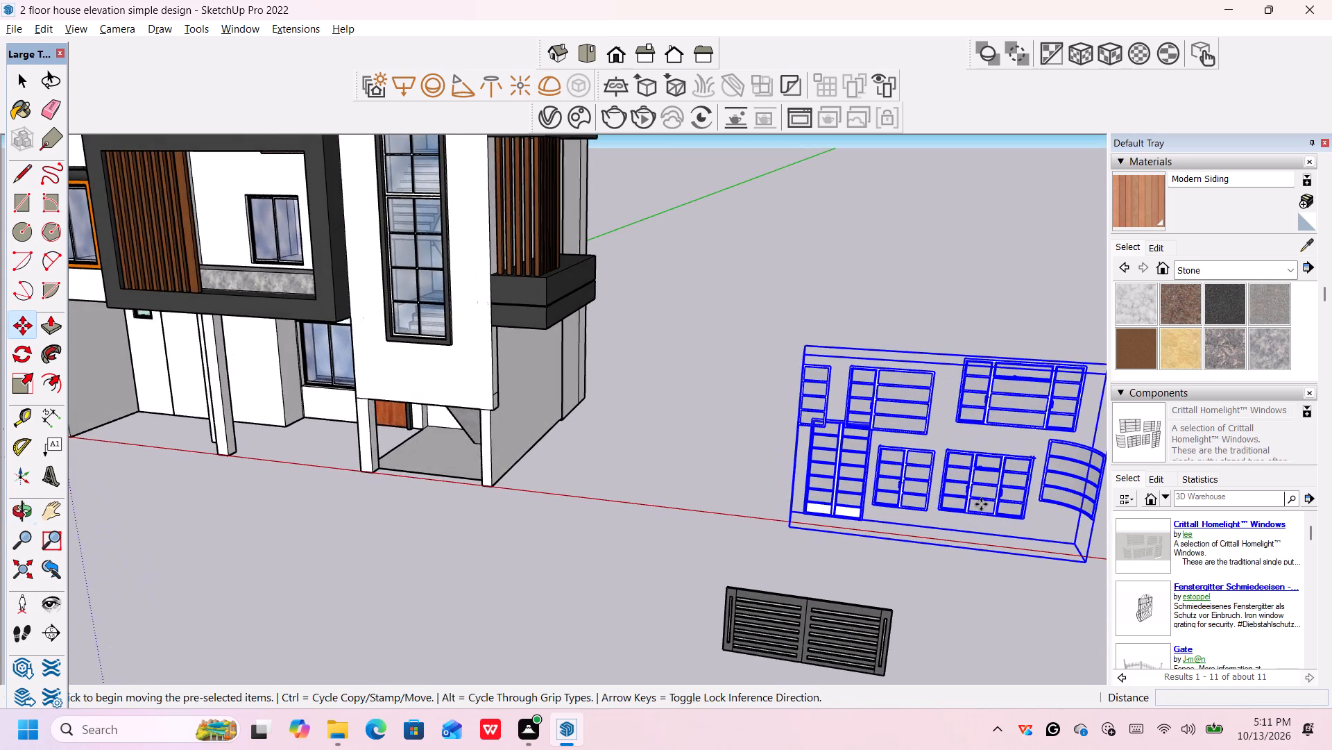
{"action": "scroll", "coordinate": [981, 505], "scroll_direction": "down", "scroll_amount": 6}
{"action": "middle_click_drag", "start_coordinate": [892, 572], "coordinate": [966, 533]}
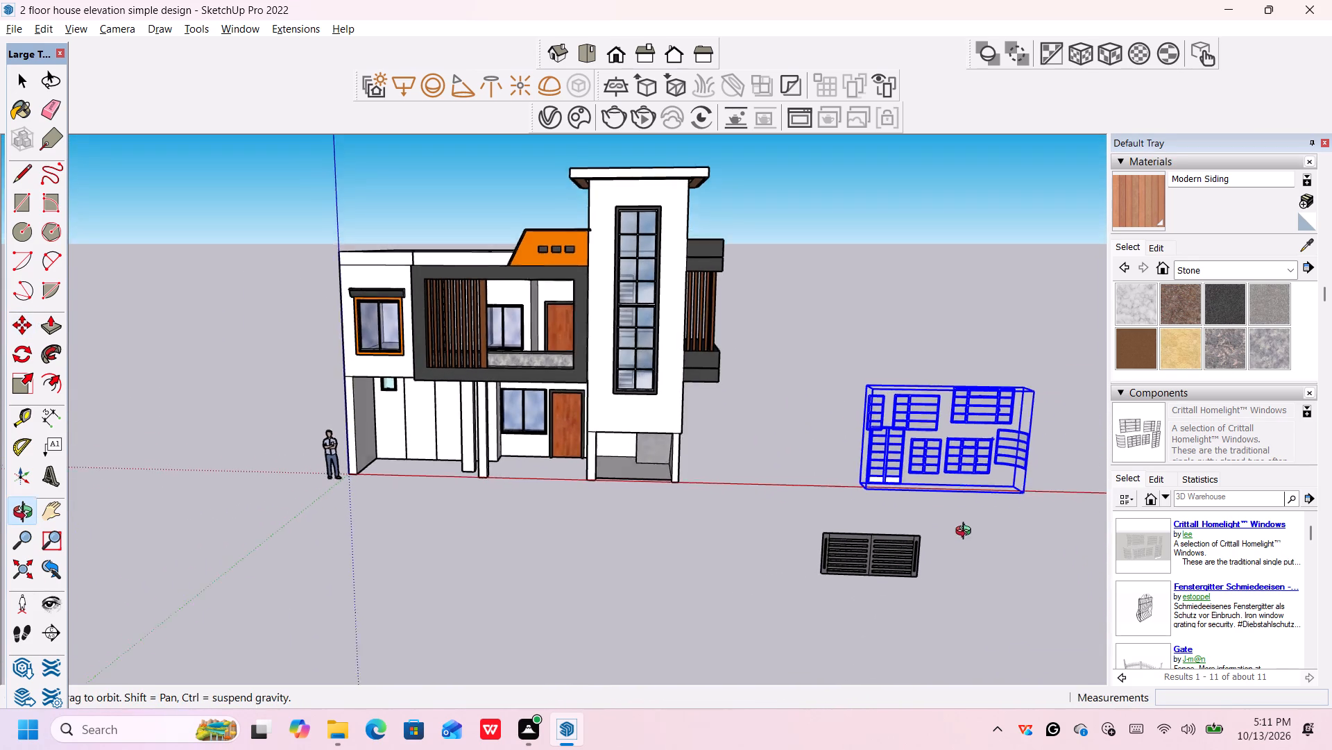
{"action": "middle_click_drag", "start_coordinate": [966, 533], "coordinate": [971, 529]}
{"action": "scroll", "coordinate": [922, 481], "scroll_direction": "up", "scroll_amount": 2}
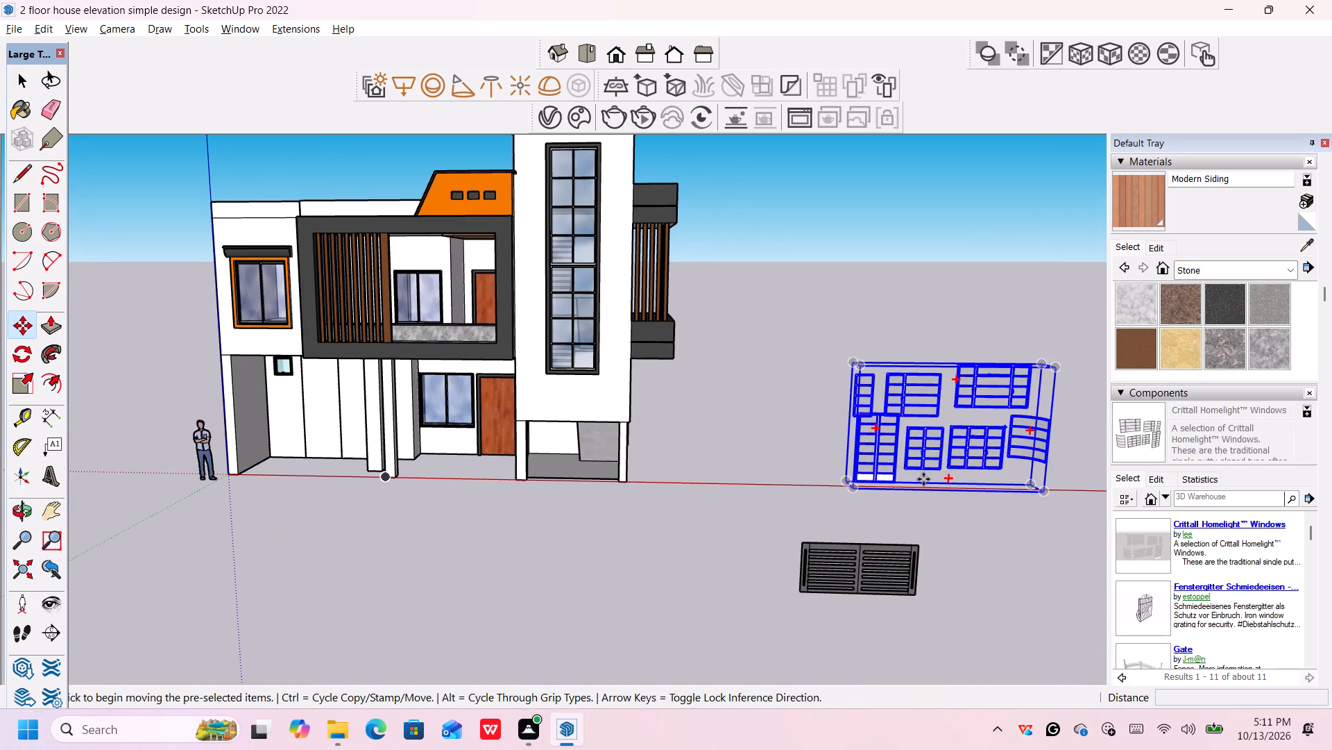
{"action": "middle_click_drag", "start_coordinate": [925, 435], "coordinate": [916, 433]}
{"action": "right_click", "coordinate": [916, 433]}
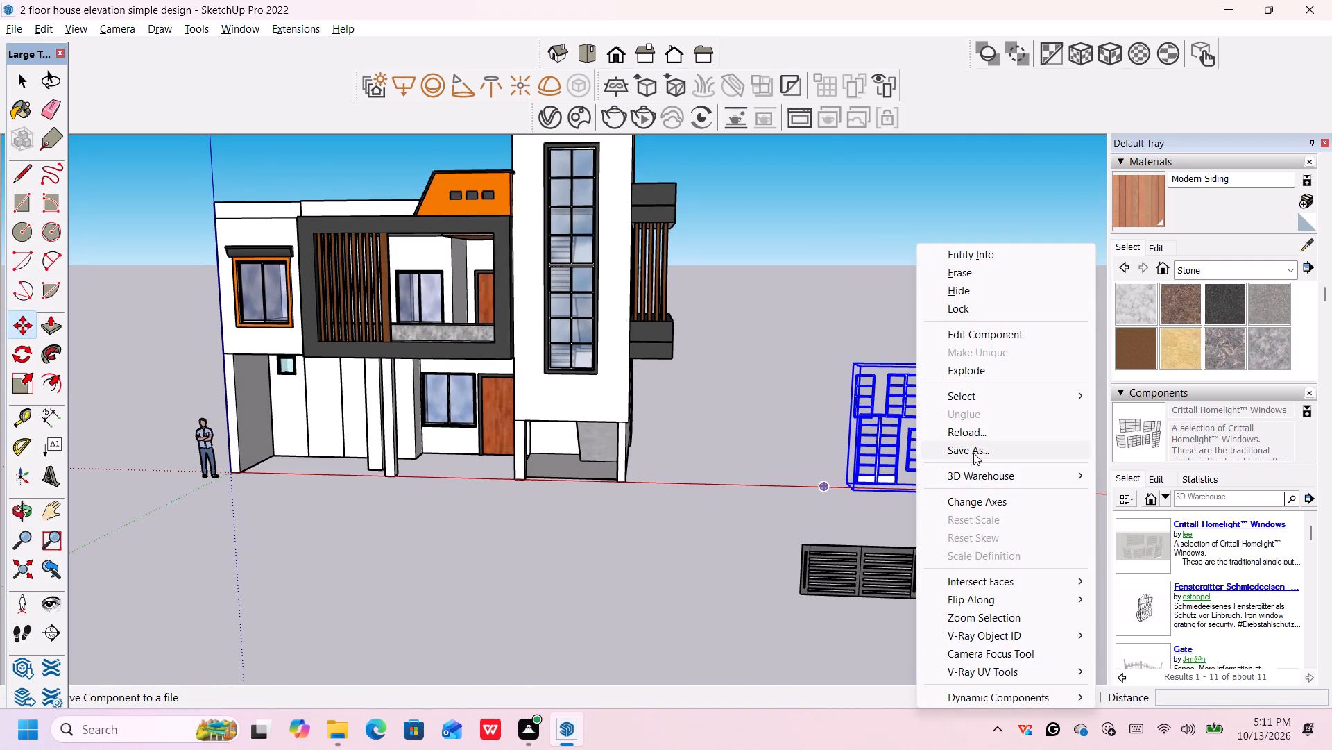
{"action": "left_click", "coordinate": [990, 374]}
Examine the individual Crittall frames up close to judge which one could serve as a grill.
{"action": "scroll", "coordinate": [923, 412], "scroll_direction": "up", "scroll_amount": 6}
{"action": "scroll", "coordinate": [864, 406], "scroll_direction": "up", "scroll_amount": 6}
{"action": "middle_click_drag", "start_coordinate": [877, 410], "coordinate": [885, 411]}
{"action": "scroll", "coordinate": [885, 410], "scroll_direction": "up", "scroll_amount": 3}
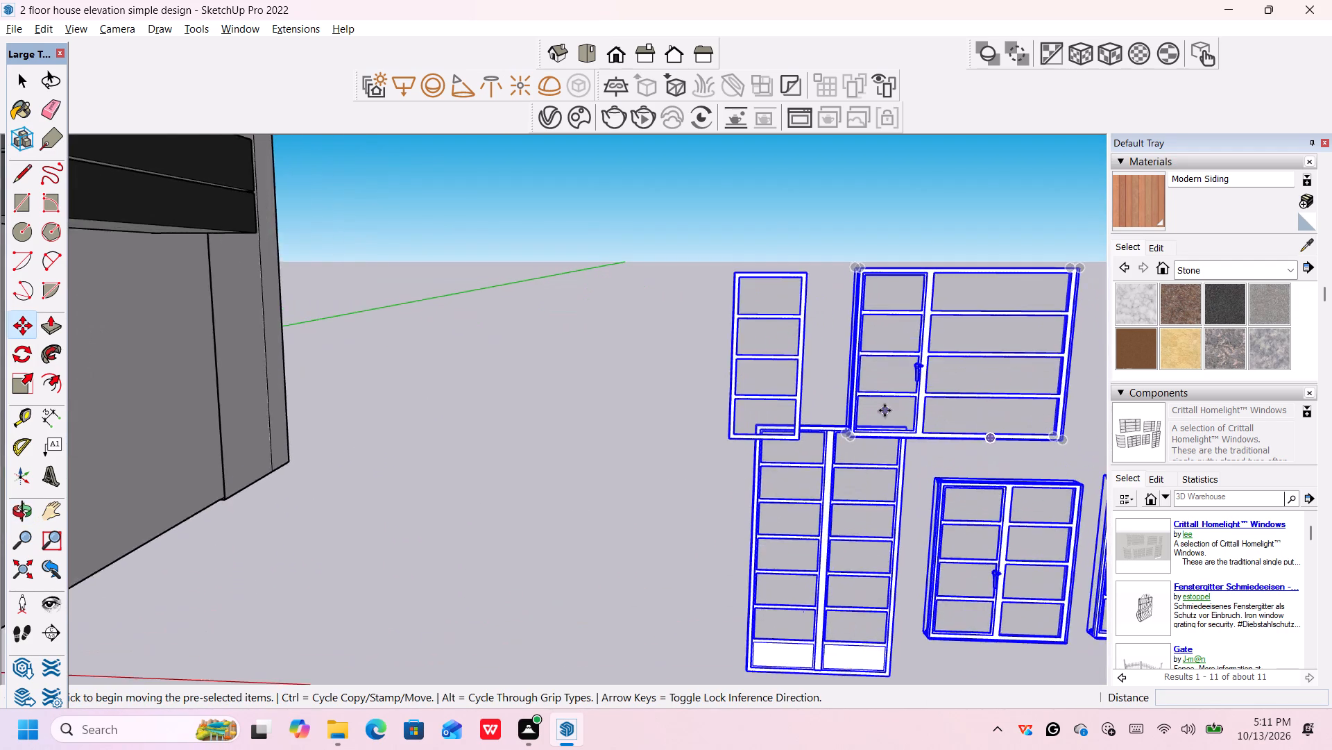
{"action": "scroll", "coordinate": [885, 410], "scroll_direction": "down", "scroll_amount": 5}
{"action": "middle_click_drag", "start_coordinate": [851, 436], "coordinate": [855, 425]}
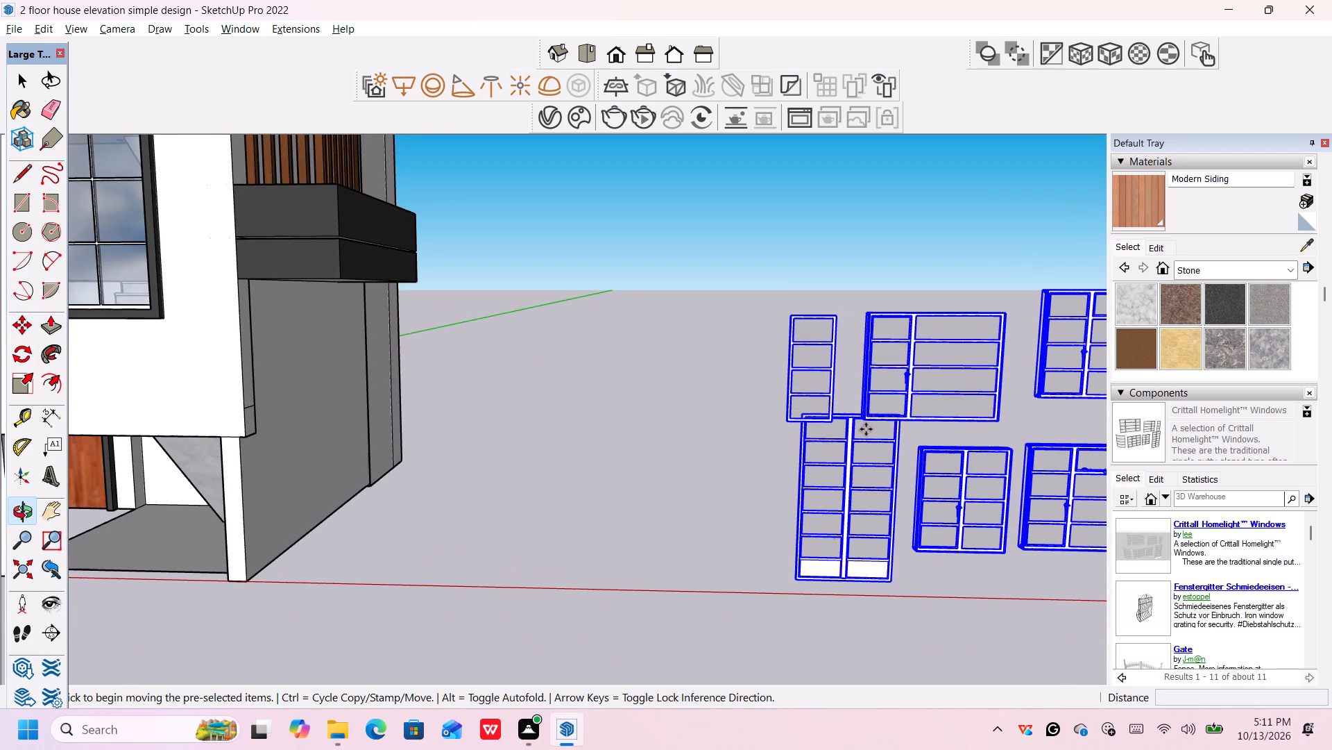
{"action": "scroll", "coordinate": [888, 435], "scroll_direction": "down", "scroll_amount": 3}
{"action": "scroll", "coordinate": [1031, 465], "scroll_direction": "down", "scroll_amount": 3}
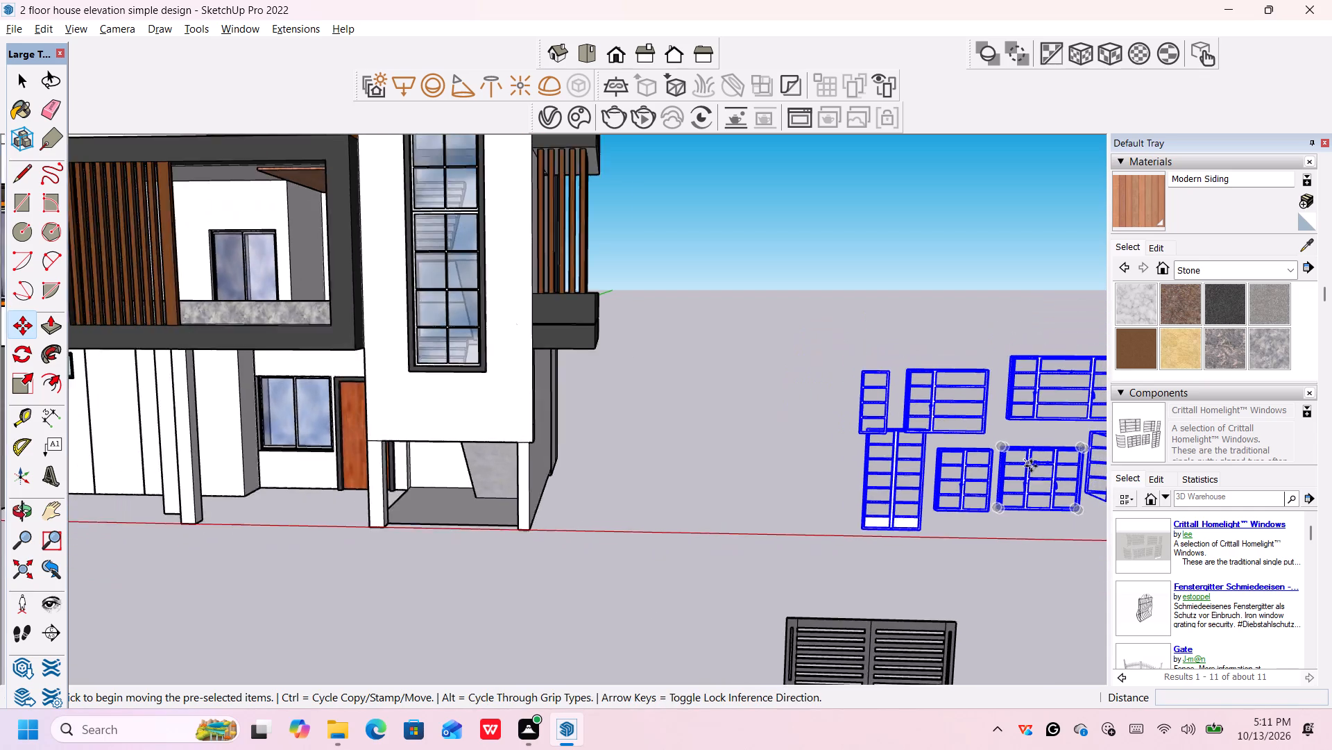
{"action": "scroll", "coordinate": [1031, 466], "scroll_direction": "down", "scroll_amount": 1}
{"action": "scroll", "coordinate": [1054, 521], "scroll_direction": "down", "scroll_amount": 1}
{"action": "scroll", "coordinate": [1007, 526], "scroll_direction": "up", "scroll_amount": 12}
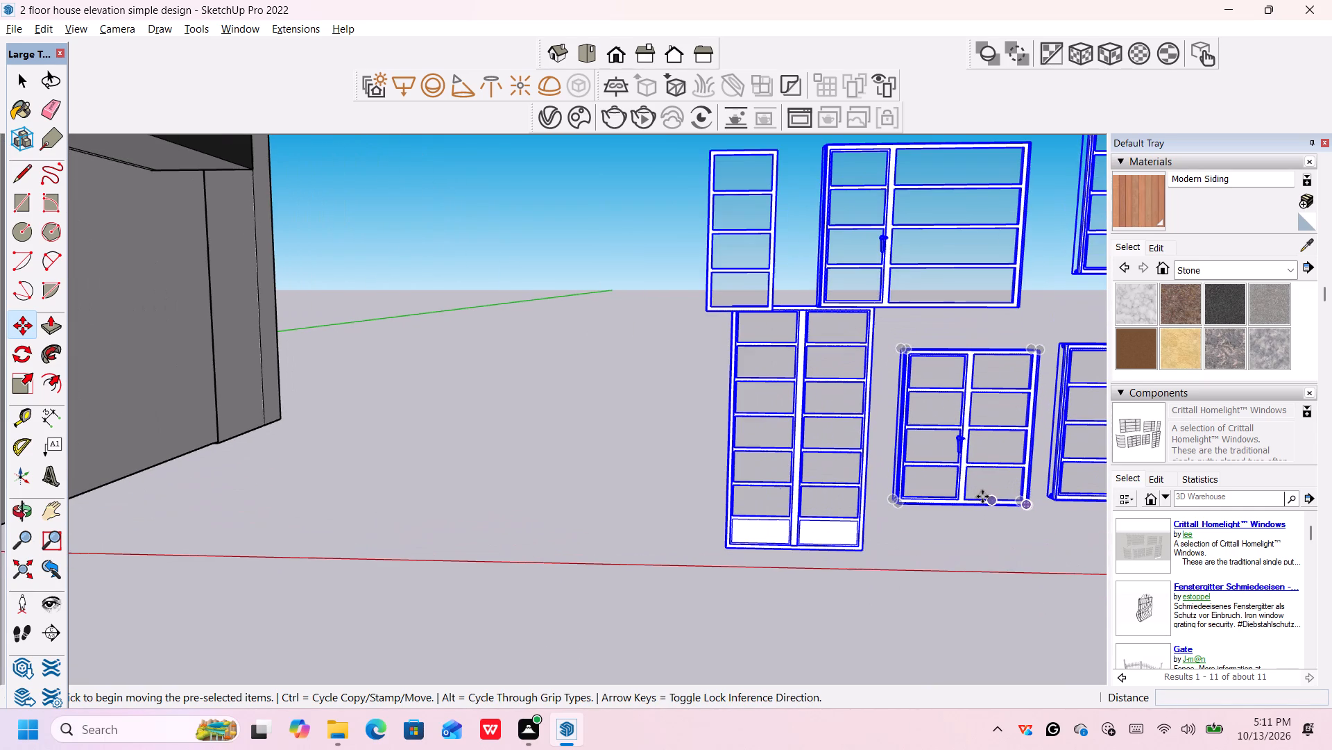
{"action": "middle_click_drag", "start_coordinate": [981, 500], "coordinate": [978, 498]}
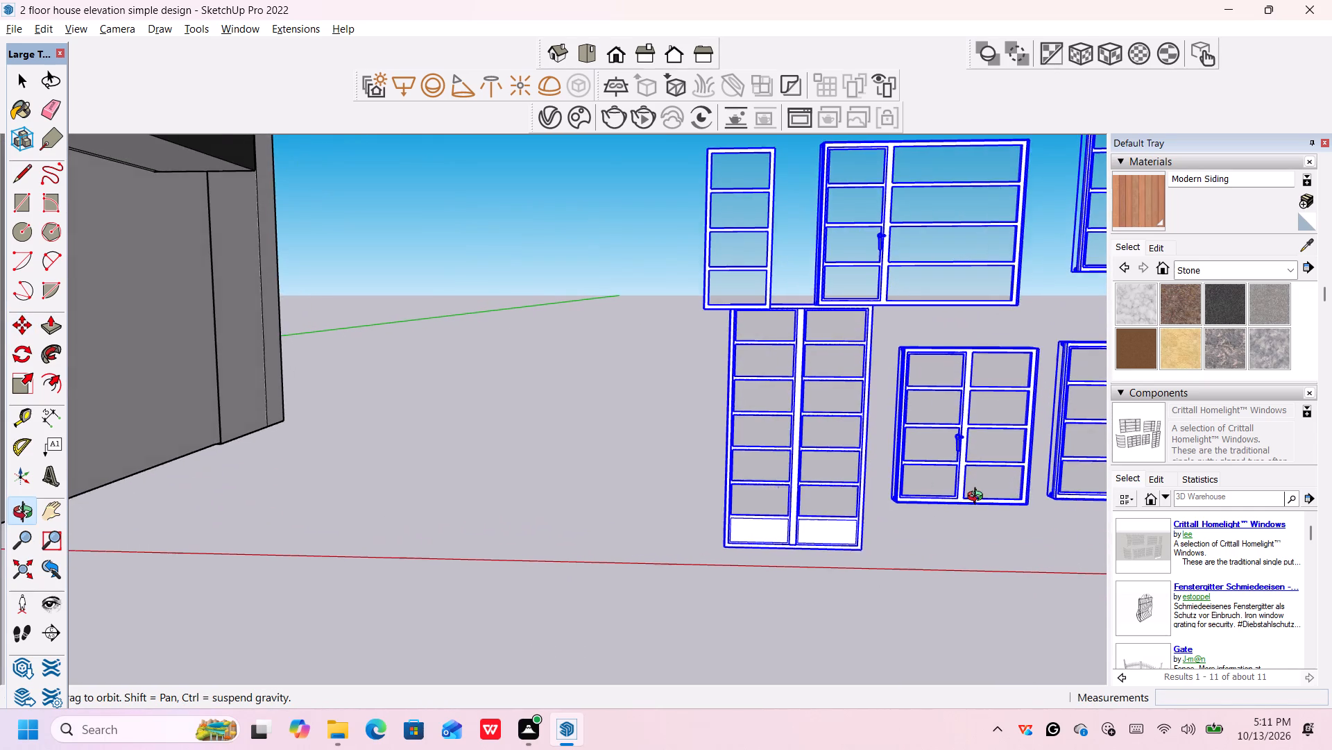
{"action": "middle_click_drag", "start_coordinate": [978, 498], "coordinate": [709, 456]}
{"action": "scroll", "coordinate": [871, 447], "scroll_direction": "down", "scroll_amount": 7}
{"action": "scroll", "coordinate": [982, 444], "scroll_direction": "down", "scroll_amount": 1}
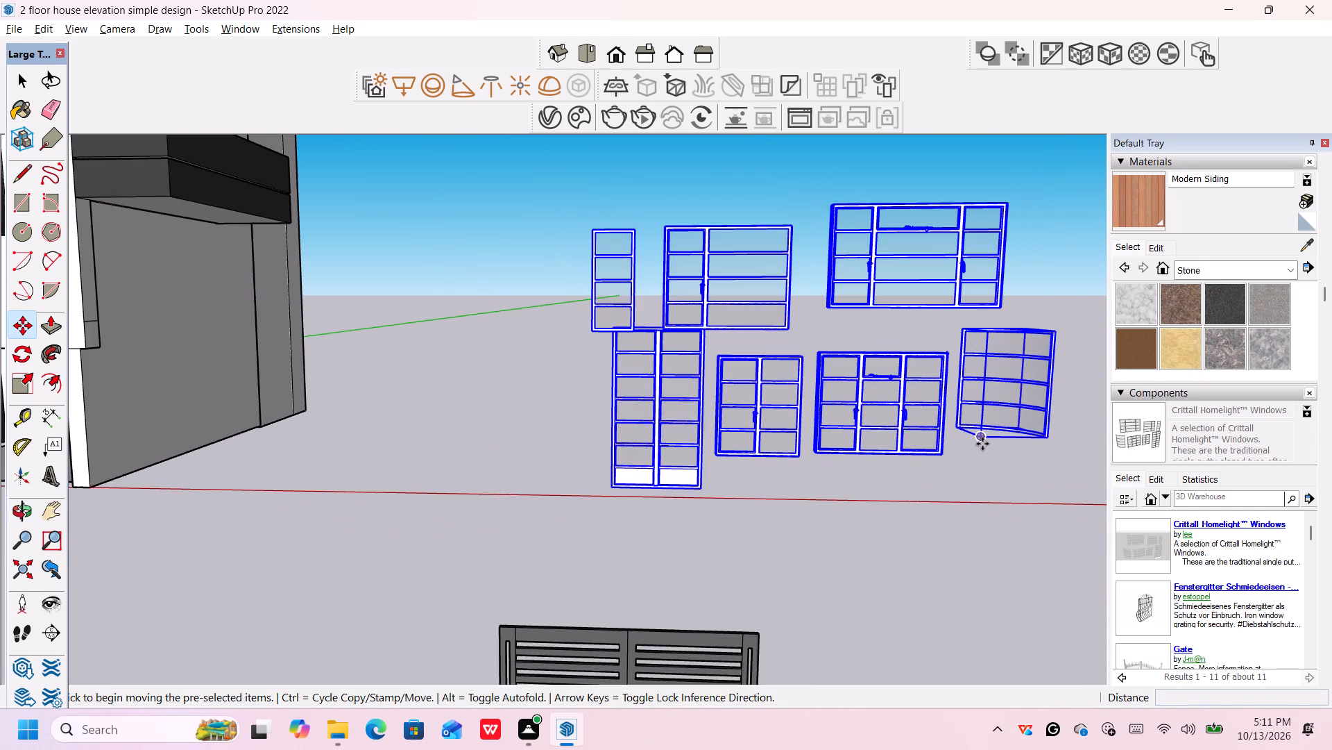
{"action": "scroll", "coordinate": [988, 449], "scroll_direction": "up", "scroll_amount": 7}
{"action": "middle_click", "coordinate": [989, 452]}
{"action": "scroll", "coordinate": [989, 453], "scroll_direction": "down", "scroll_amount": 7}
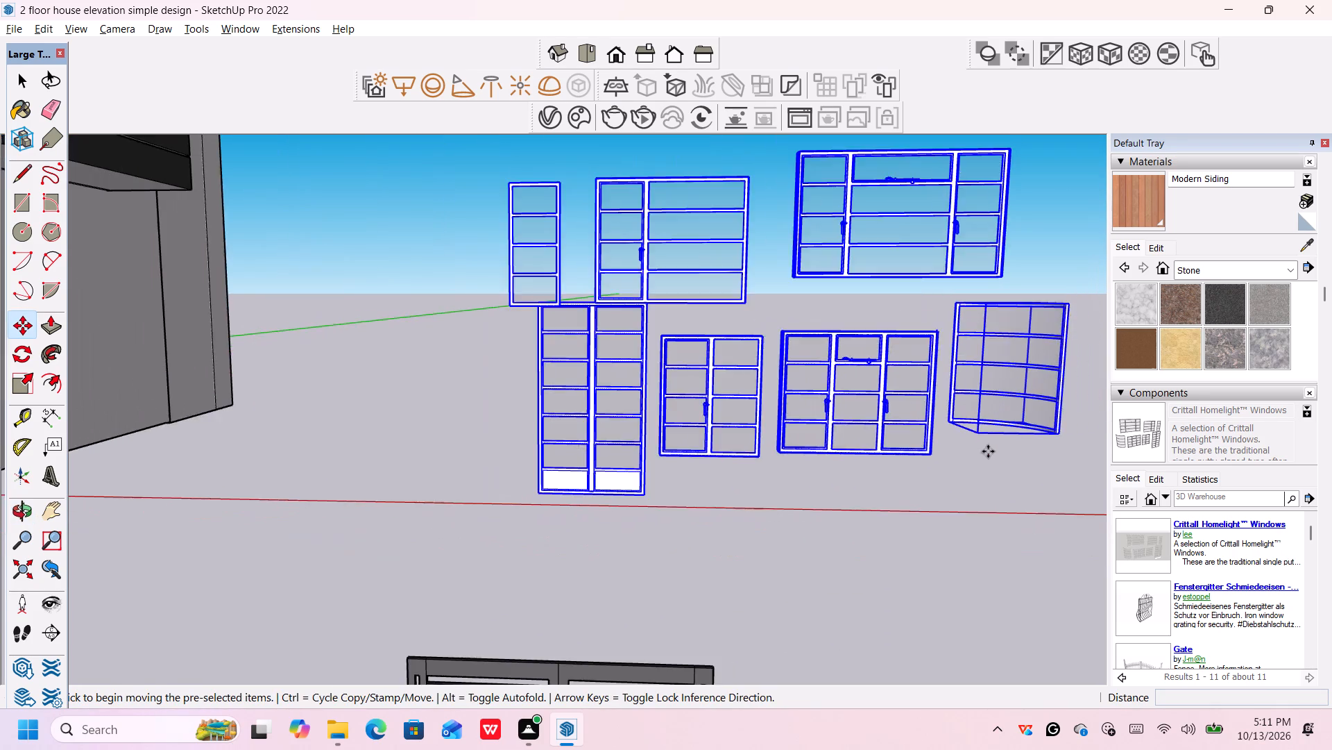
{"action": "scroll", "coordinate": [988, 451], "scroll_direction": "up", "scroll_amount": 1}
{"action": "scroll", "coordinate": [988, 451], "scroll_direction": "down", "scroll_amount": 4}
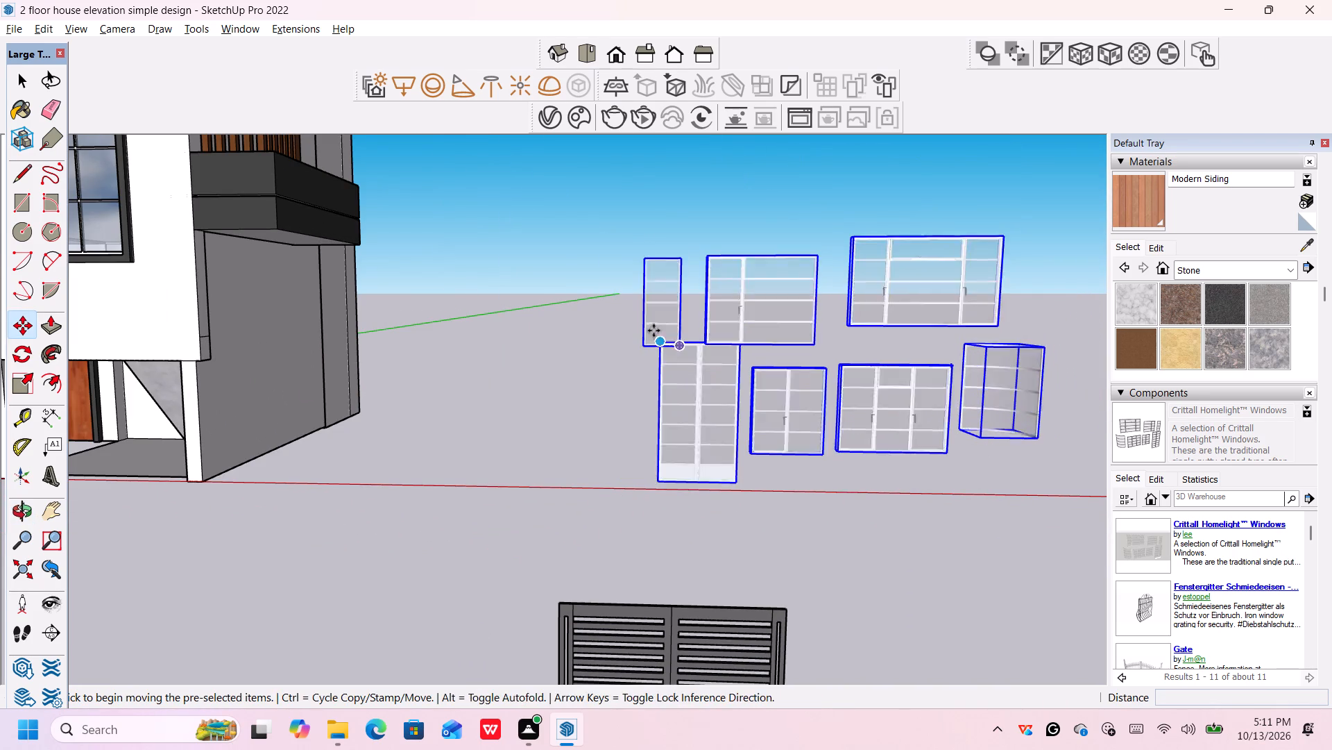
{"action": "scroll", "coordinate": [654, 331], "scroll_direction": "up", "scroll_amount": 10}
{"action": "scroll", "coordinate": [744, 328], "scroll_direction": "down", "scroll_amount": 6}
Delete all the exploded Crittall frames except the narrow single-column frame with four panes.
{"action": "key", "text": "space"}
{"action": "left_click_drag", "start_coordinate": [946, 272], "coordinate": [820, 424]}
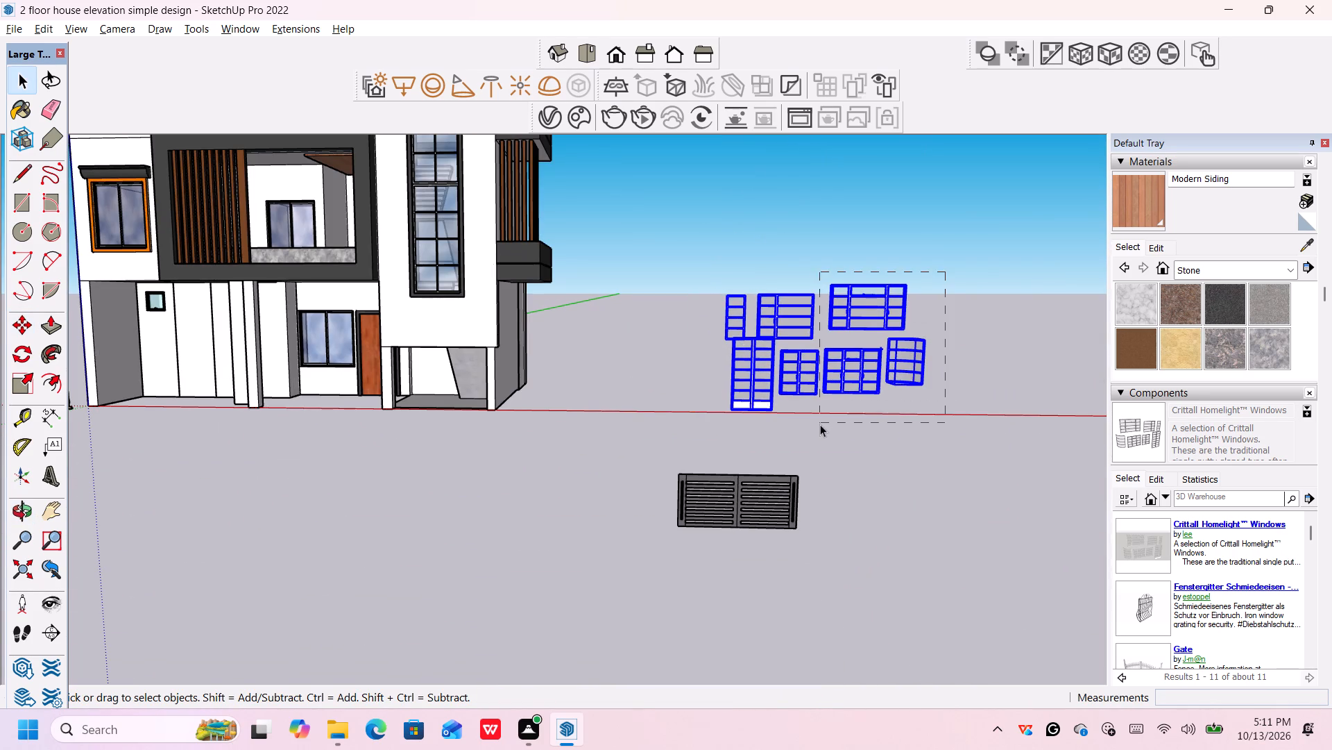
{"action": "left_click_drag", "start_coordinate": [820, 424], "coordinate": [812, 428]}
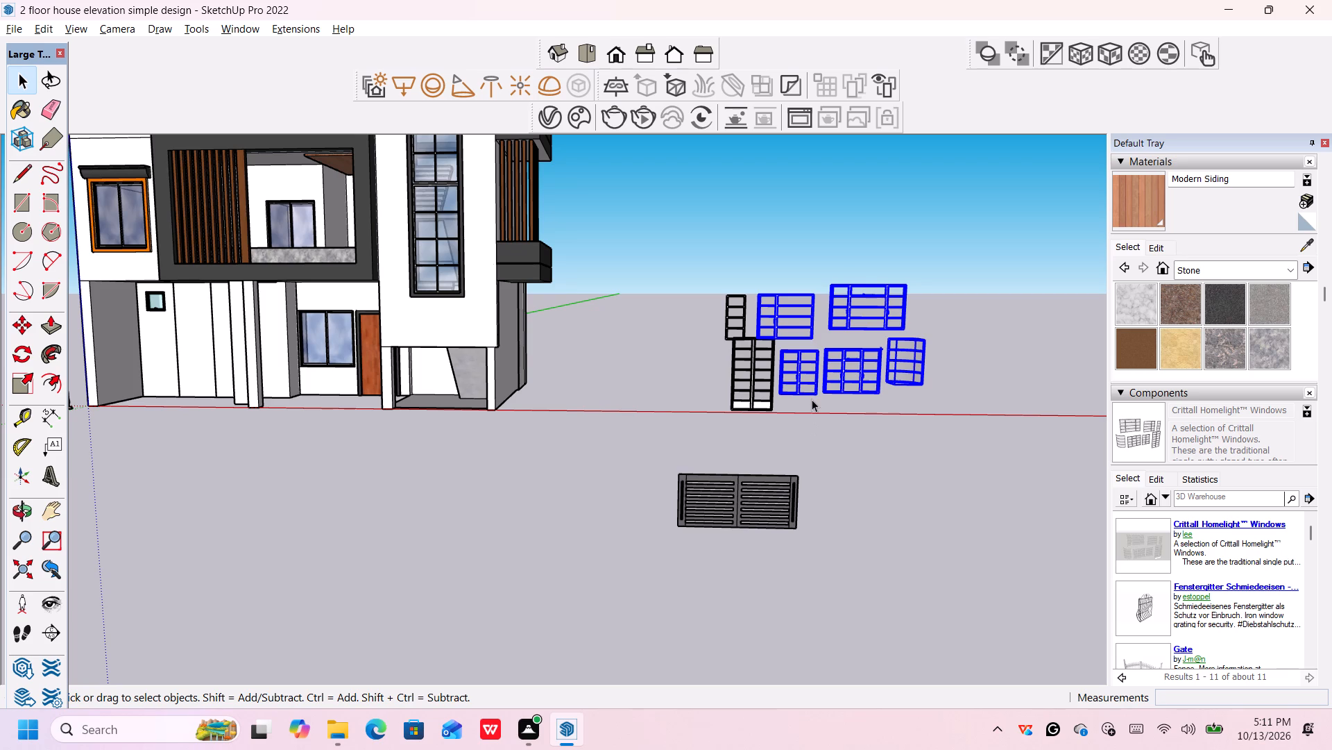
{"action": "key", "text": "Delete"}
{"action": "left_click_drag", "start_coordinate": [785, 354], "coordinate": [755, 391]}
{"action": "key", "text": "Delete"}
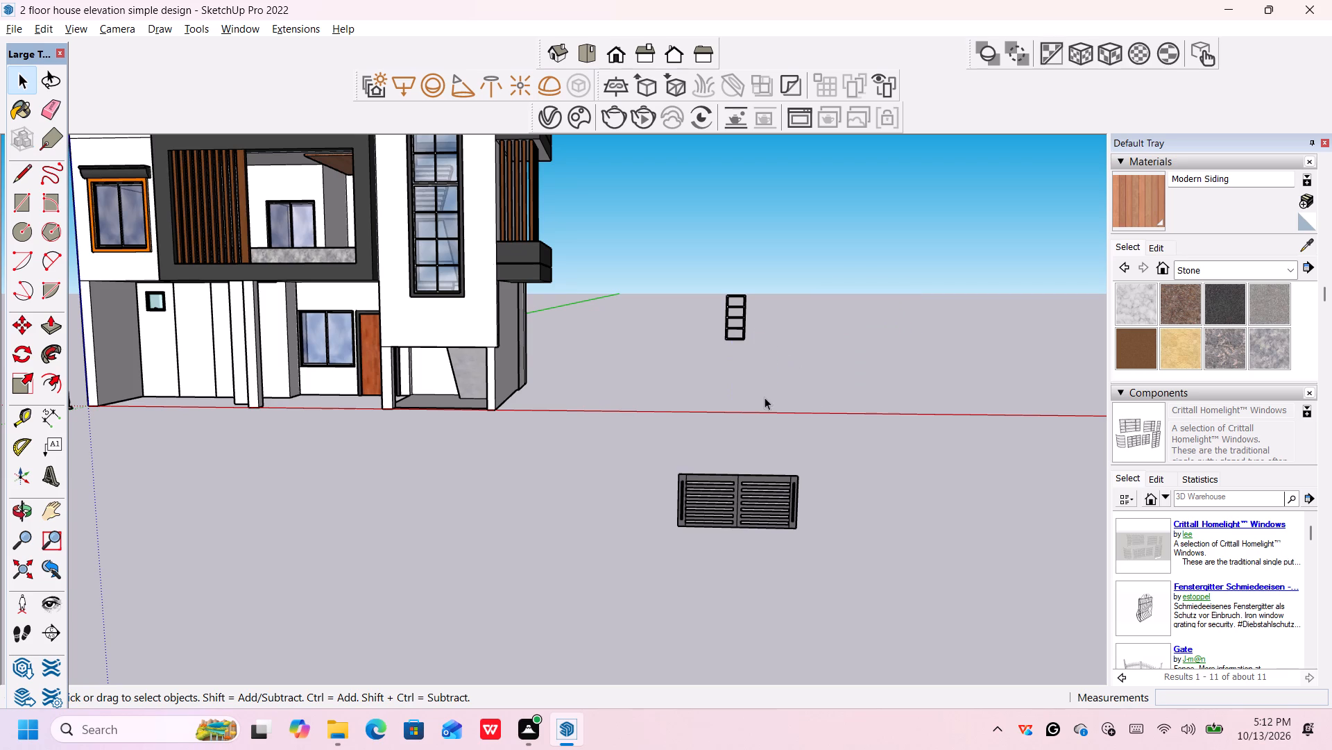
Explode the remaining four-pane Crittall frame component into its frame and glass parts.
{"action": "scroll", "coordinate": [676, 351], "scroll_direction": "up", "scroll_amount": 4}
{"action": "middle_click_drag", "start_coordinate": [766, 320], "coordinate": [780, 368]}
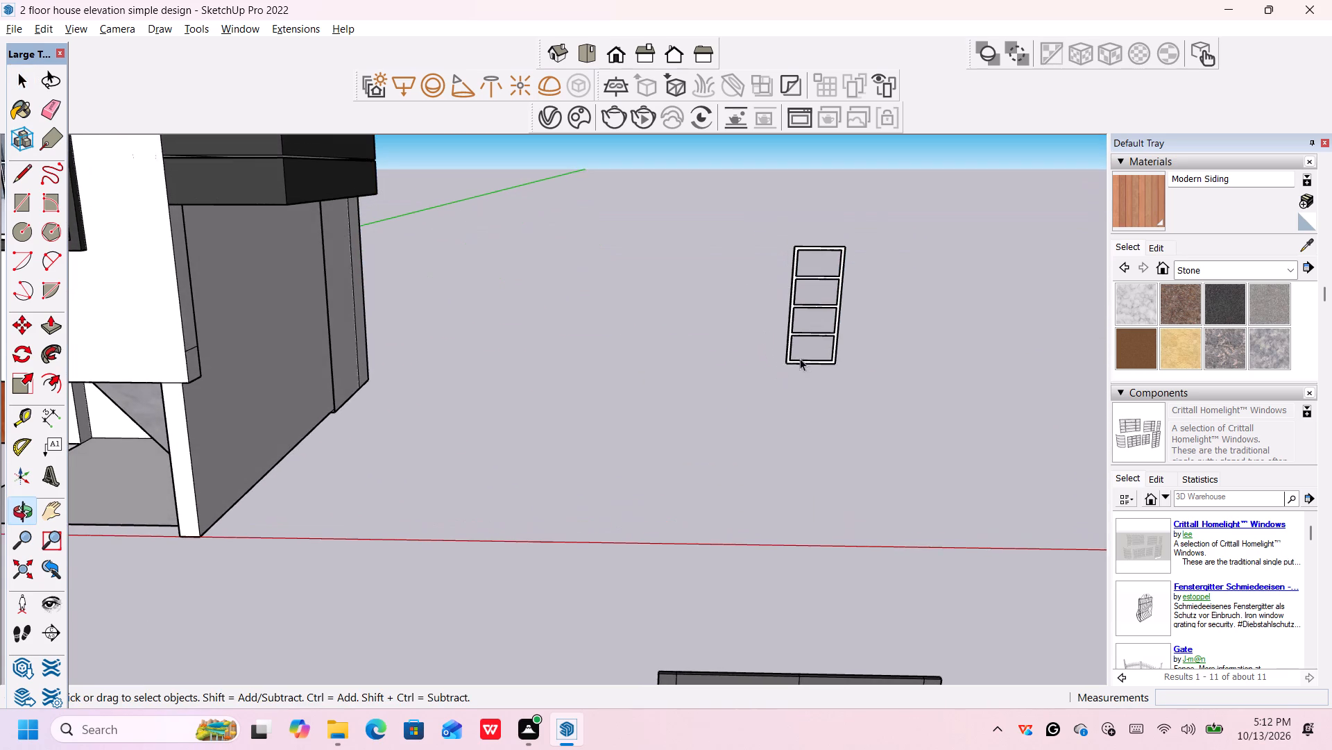
{"action": "scroll", "coordinate": [809, 344], "scroll_direction": "up", "scroll_amount": 5}
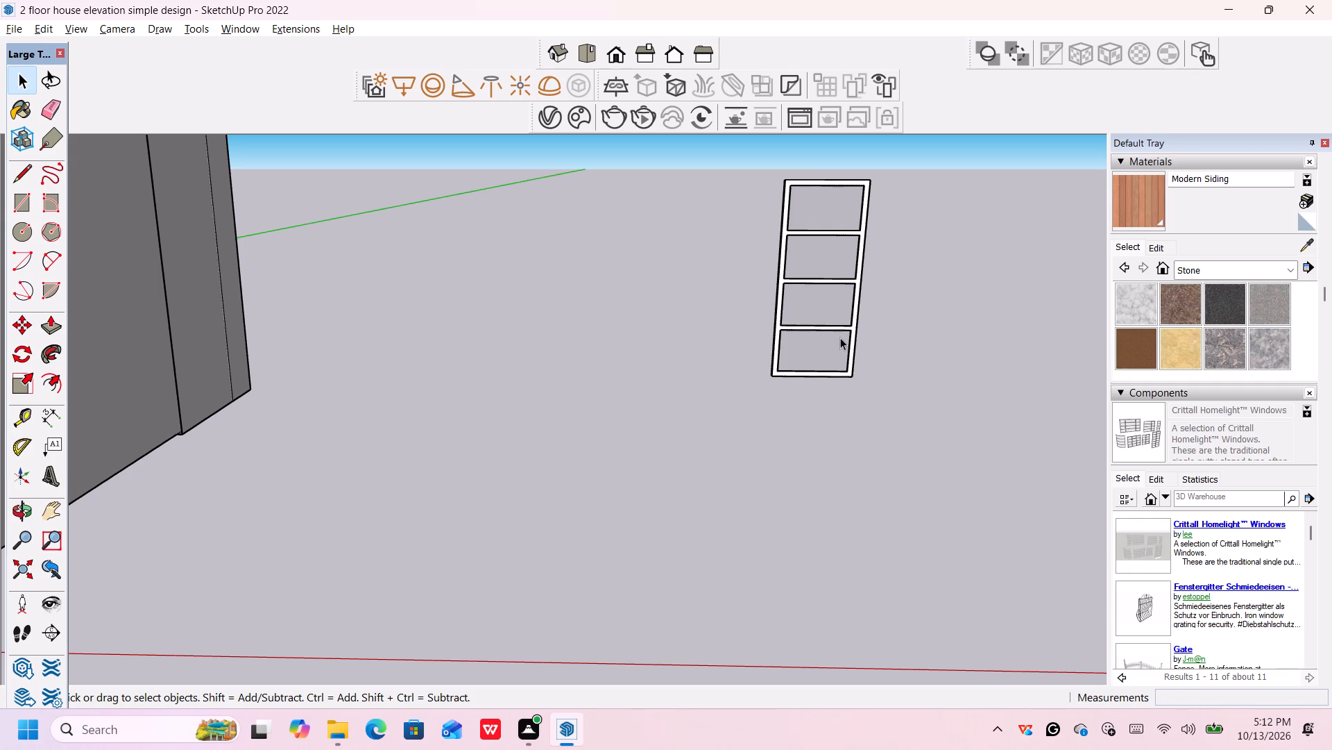
{"action": "middle_click_drag", "start_coordinate": [839, 340], "coordinate": [798, 327]}
{"action": "scroll", "coordinate": [802, 329], "scroll_direction": "up", "scroll_amount": 2}
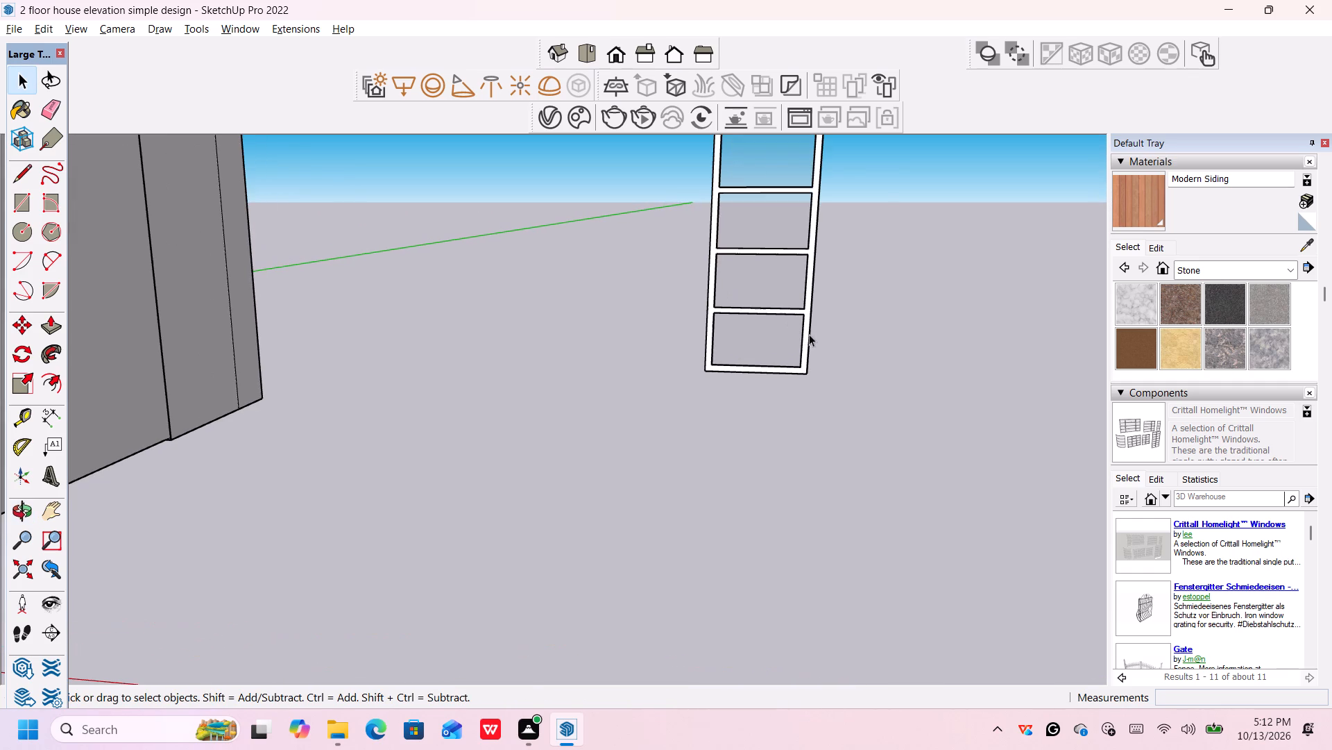
{"action": "right_click", "coordinate": [807, 342]}
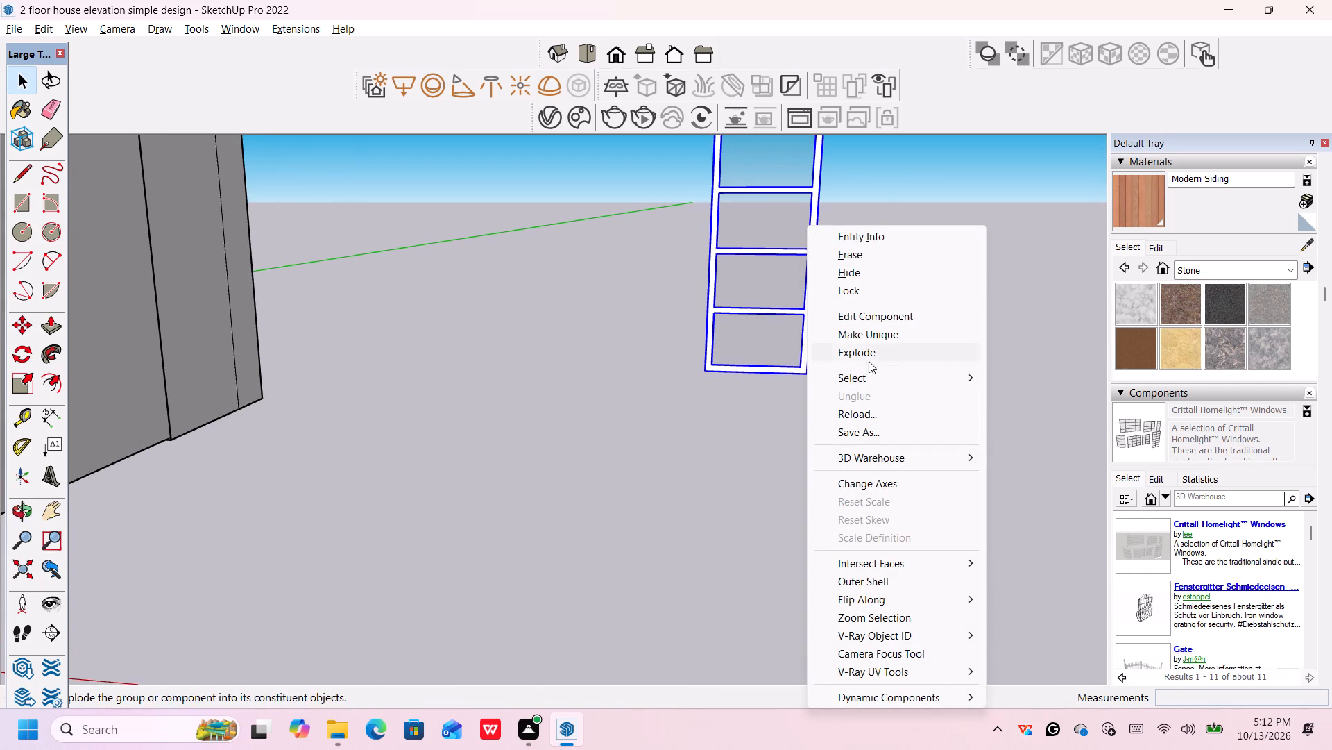
{"action": "left_click", "coordinate": [874, 356]}
{"action": "scroll", "coordinate": [814, 366], "scroll_direction": "up", "scroll_amount": 1}
{"action": "left_click", "coordinate": [822, 345]}
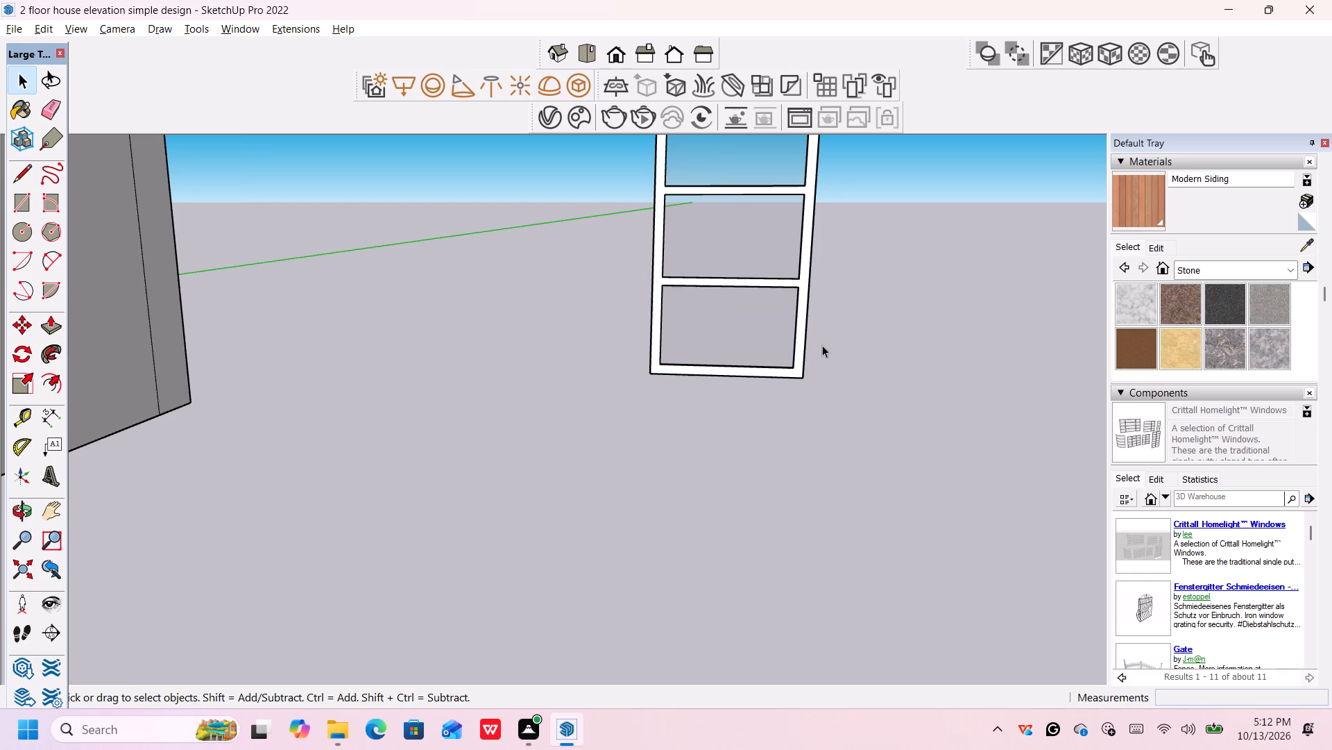
Explode the glass component inside the four-pane frame and delete the glass face in the lowest pane.
{"action": "scroll", "coordinate": [796, 311], "scroll_direction": "up", "scroll_amount": 4}
{"action": "left_click", "coordinate": [785, 326]}
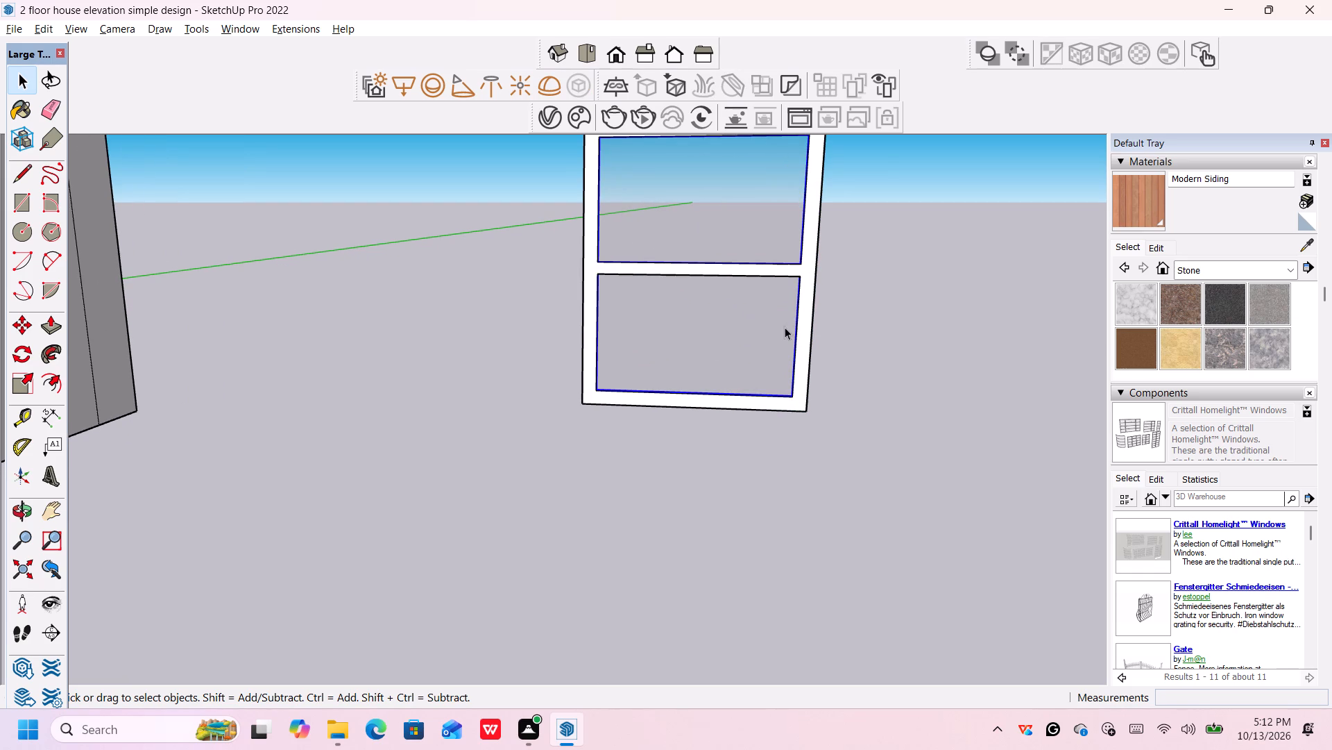
{"action": "middle_click_drag", "start_coordinate": [785, 340], "coordinate": [673, 351]}
{"action": "middle_click", "coordinate": [577, 382]}
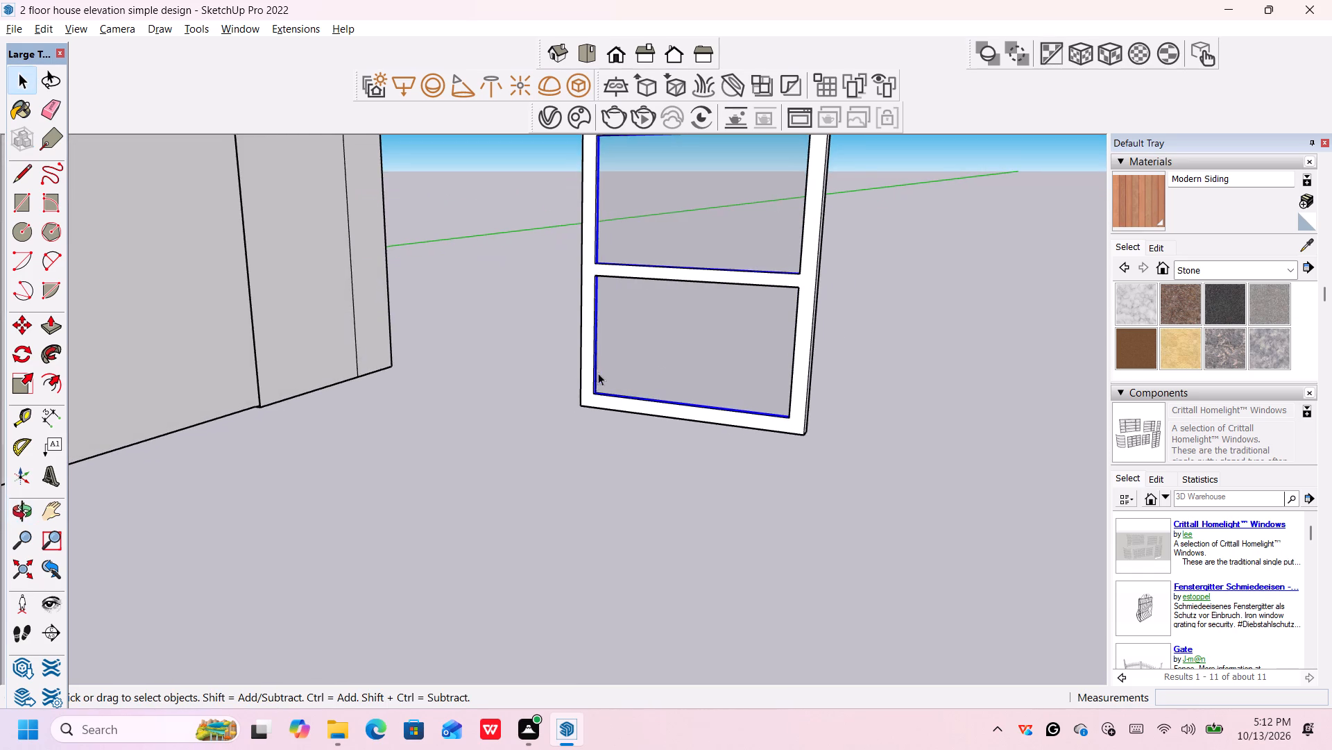
{"action": "scroll", "coordinate": [607, 369], "scroll_direction": "up", "scroll_amount": 2}
{"action": "scroll", "coordinate": [647, 356], "scroll_direction": "down", "scroll_amount": 2}
{"action": "right_click", "coordinate": [647, 356]}
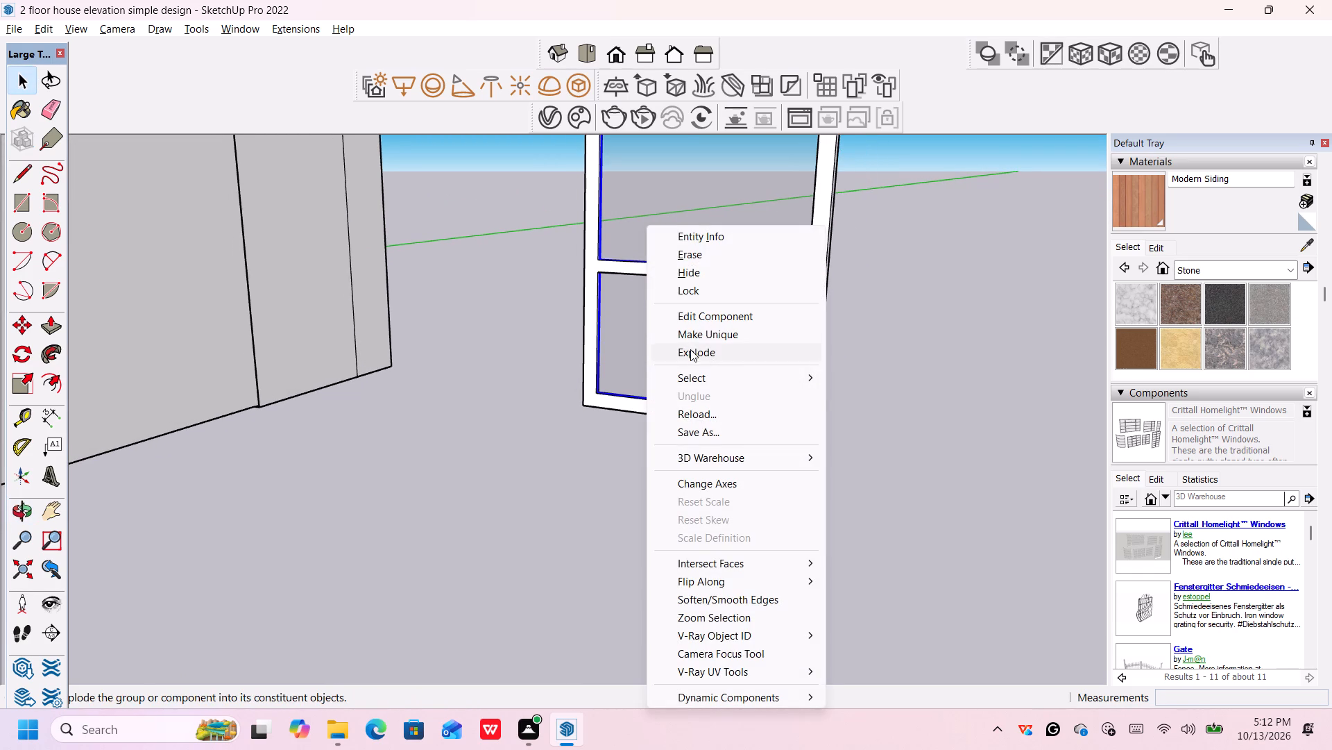
{"action": "left_click", "coordinate": [691, 351]}
{"action": "left_click", "coordinate": [687, 347]}
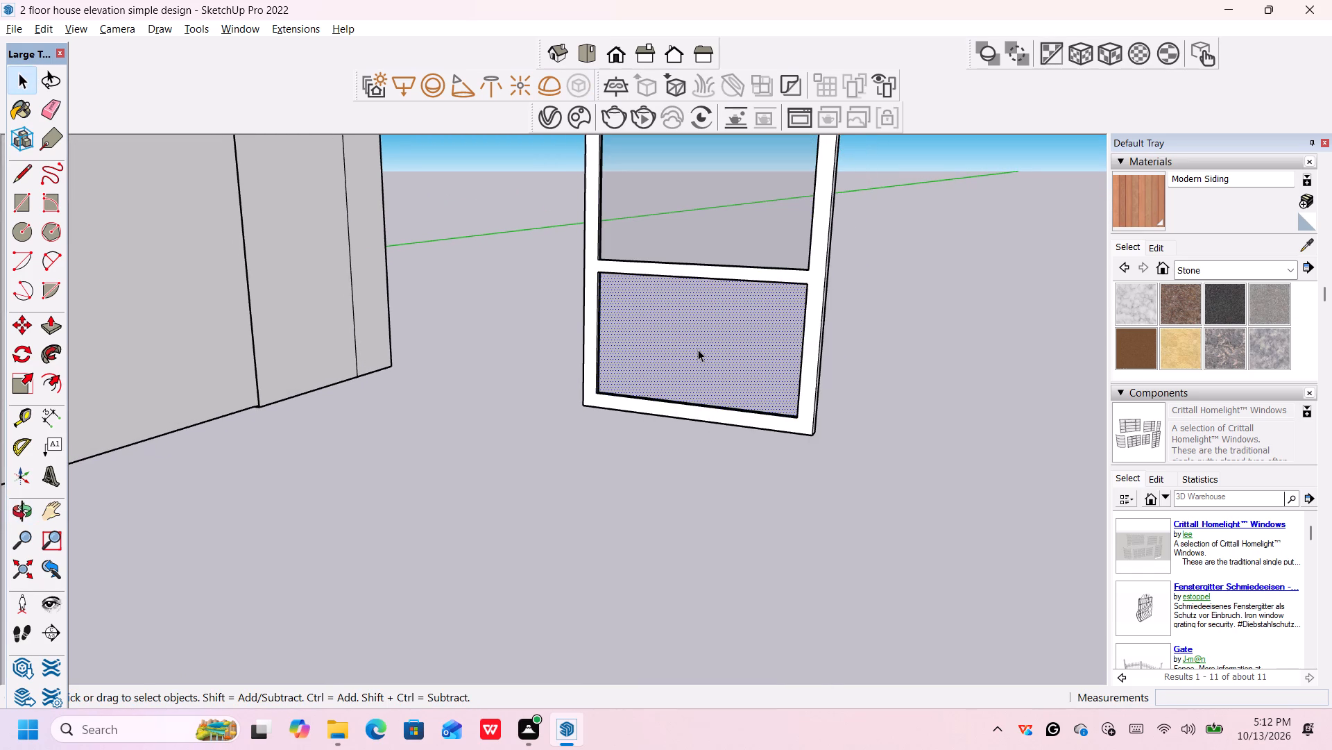
{"action": "key", "text": "Delete"}
Draw short lines about 1 1/4" long across both side stiles, level with the underside of the lowest crossbar.
{"action": "scroll", "coordinate": [812, 360], "scroll_direction": "up", "scroll_amount": 1}
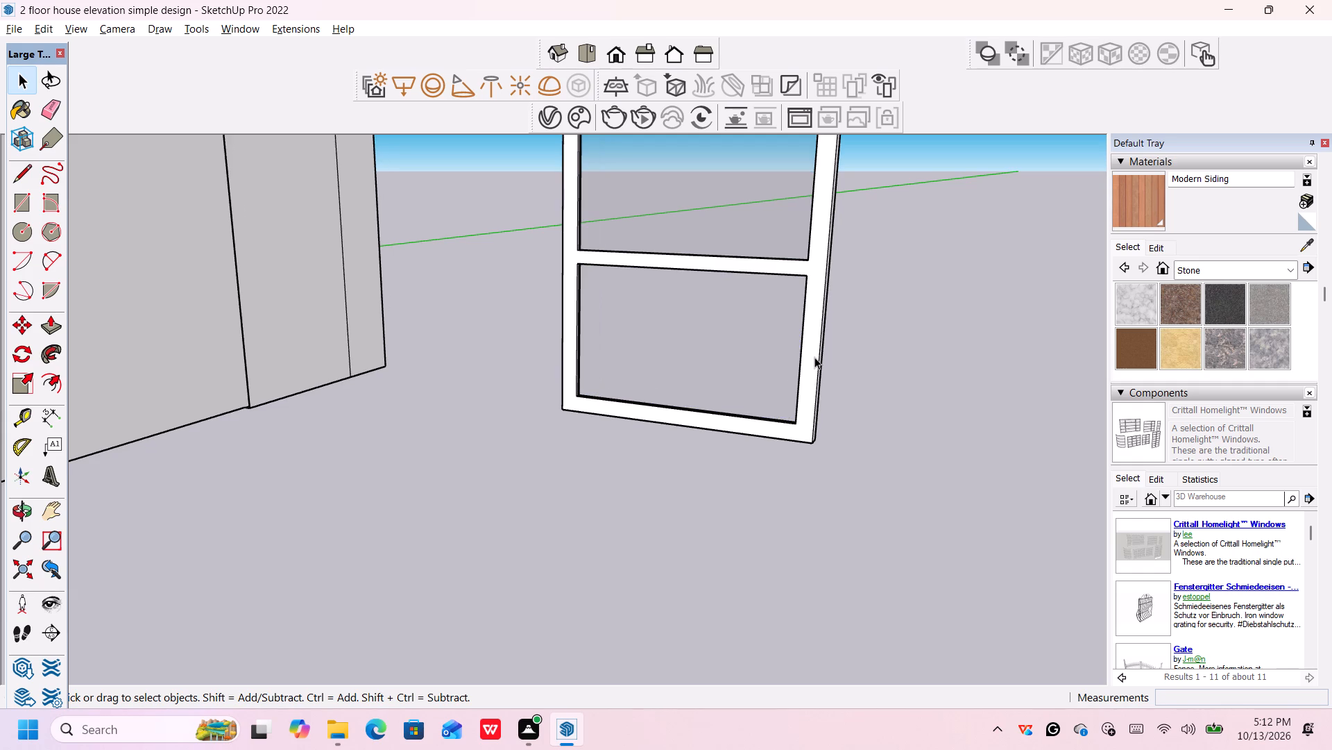
{"action": "left_click", "coordinate": [813, 357]}
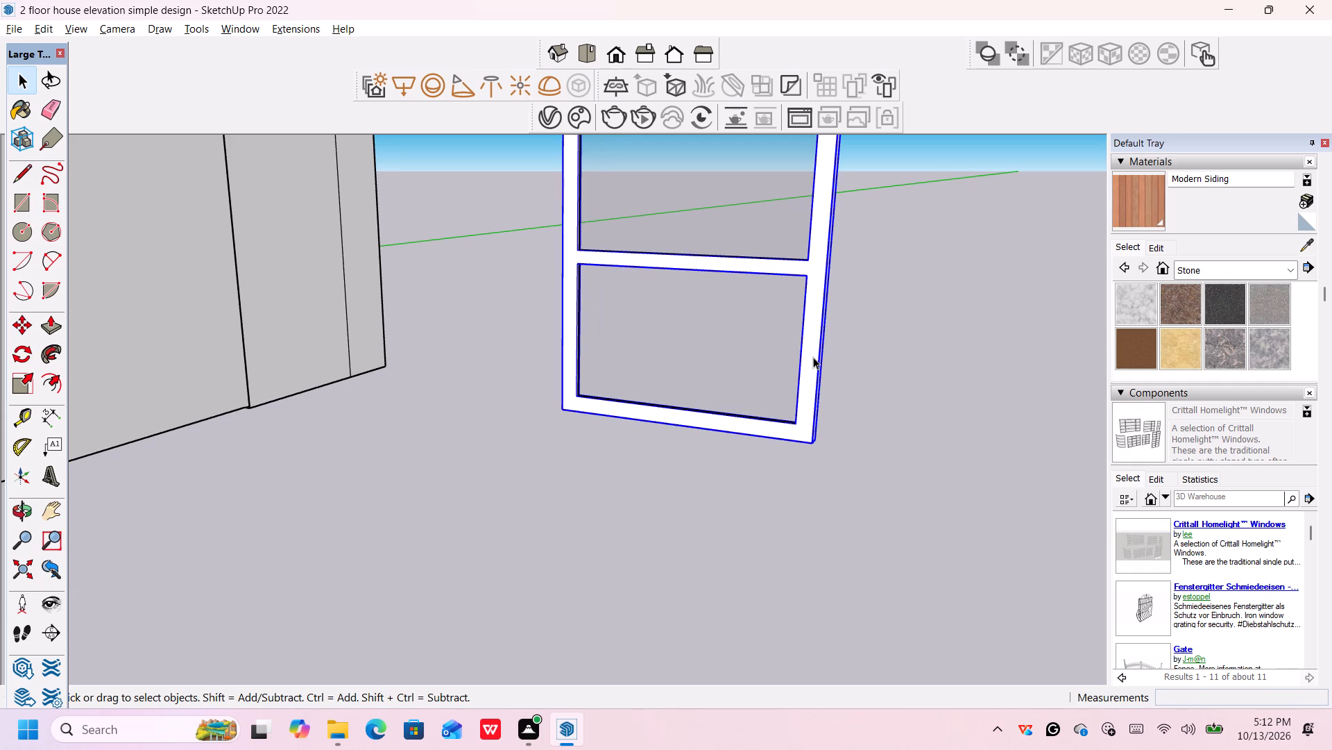
{"action": "key", "text": "space"}
{"action": "scroll", "coordinate": [829, 339], "scroll_direction": "down", "scroll_amount": 2}
{"action": "left_click", "coordinate": [853, 369]}
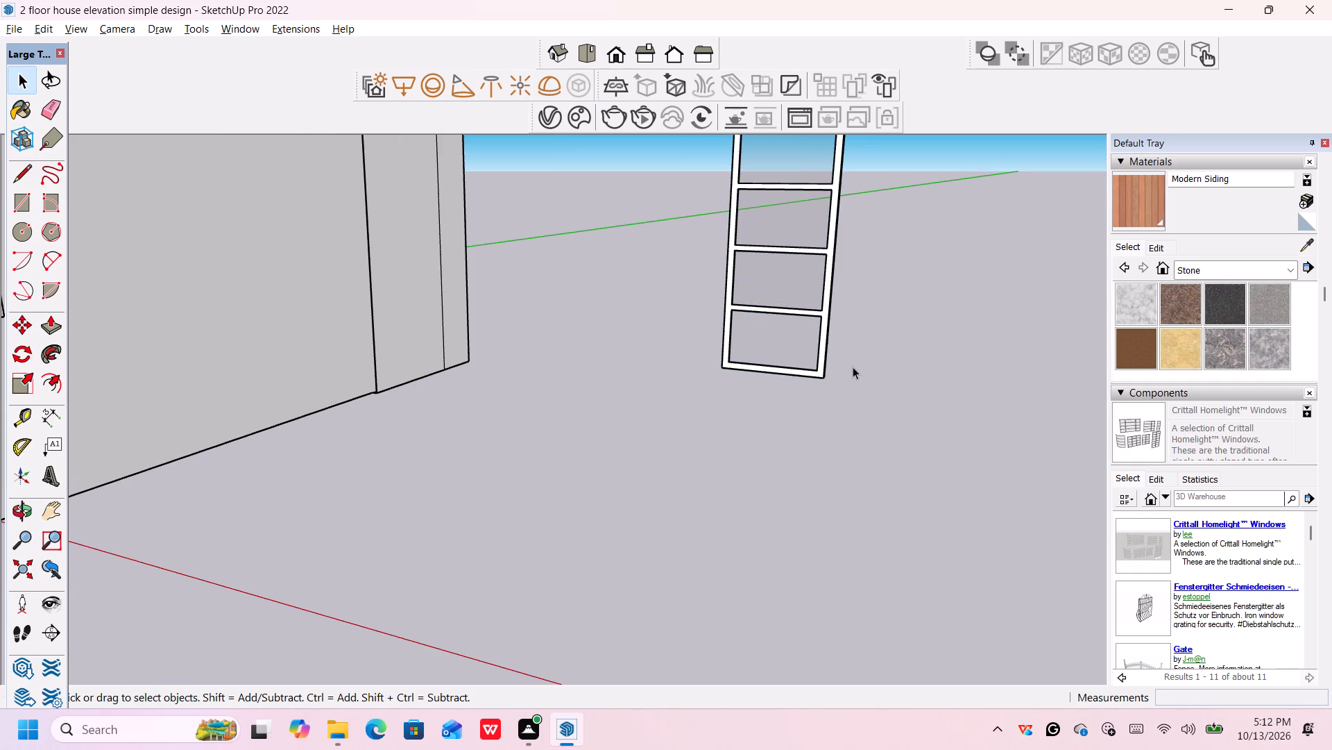
{"action": "scroll", "coordinate": [853, 367], "scroll_direction": "up", "scroll_amount": 3}
{"action": "scroll", "coordinate": [853, 366], "scroll_direction": "down", "scroll_amount": 2}
{"action": "key", "text": "l"}
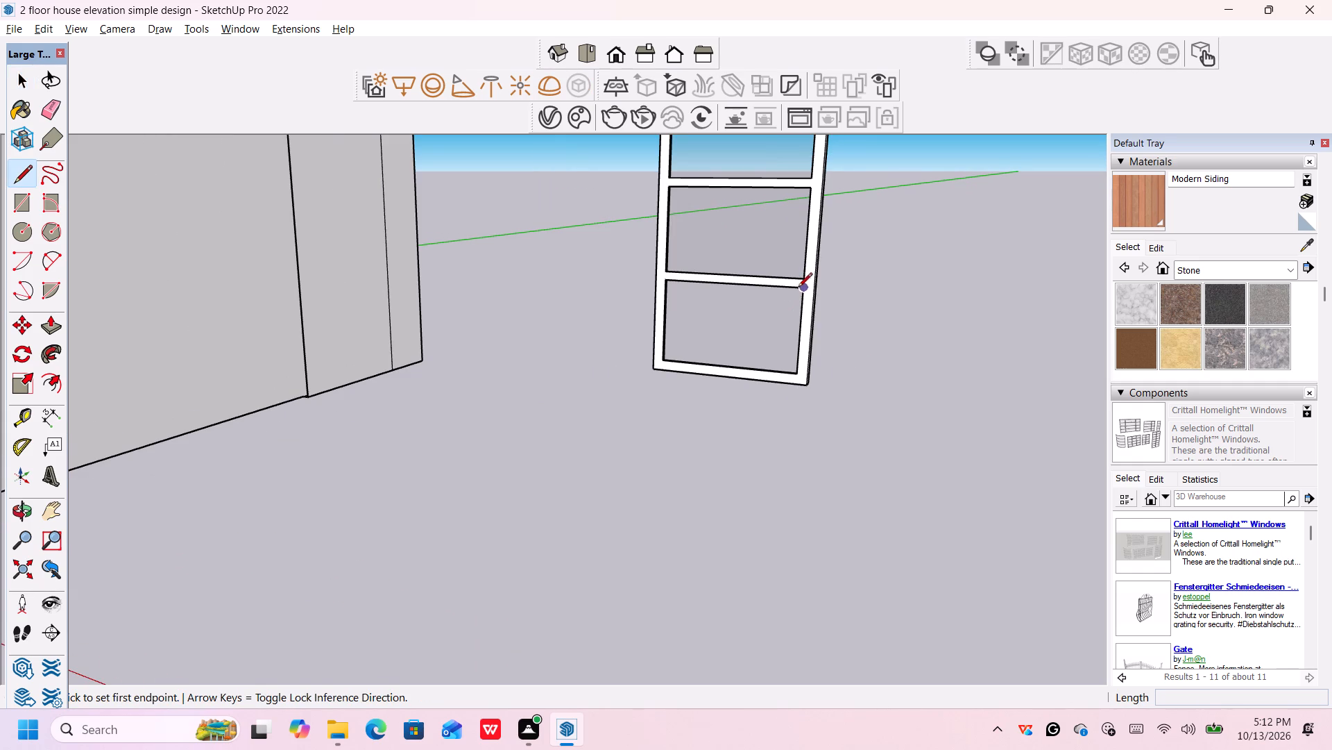
{"action": "left_click", "coordinate": [800, 291]}
{"action": "scroll", "coordinate": [813, 290], "scroll_direction": "up", "scroll_amount": 4}
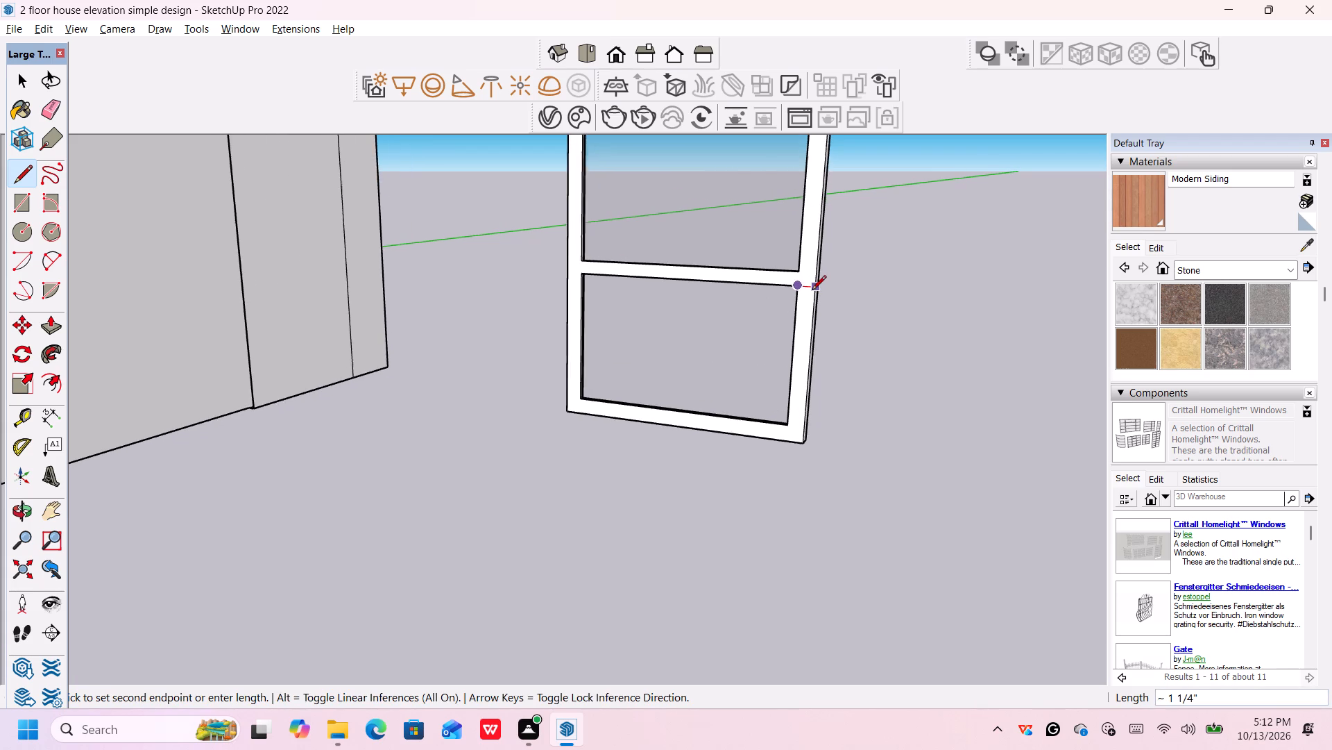
{"action": "scroll", "coordinate": [812, 291], "scroll_direction": "up", "scroll_amount": 2}
{"action": "left_click", "coordinate": [817, 287]}
{"action": "key", "text": "space"}
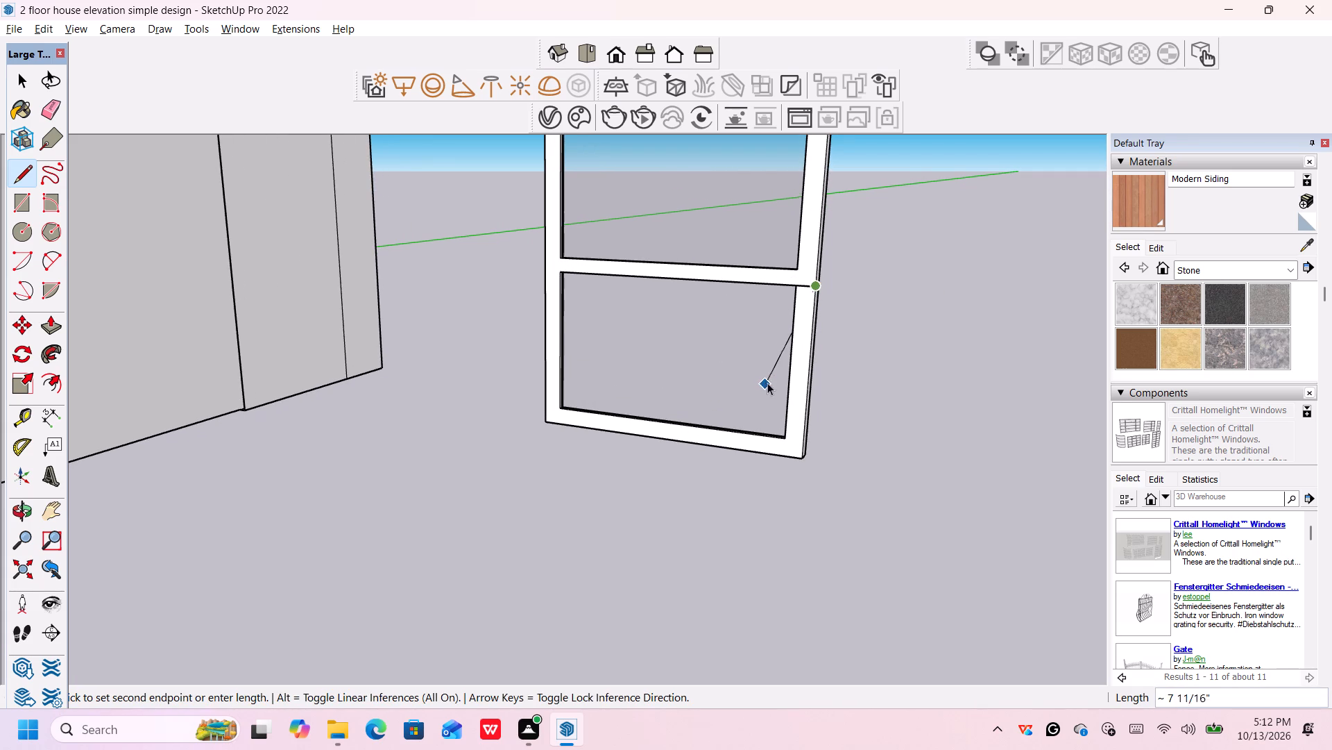
{"action": "key", "text": "l"}
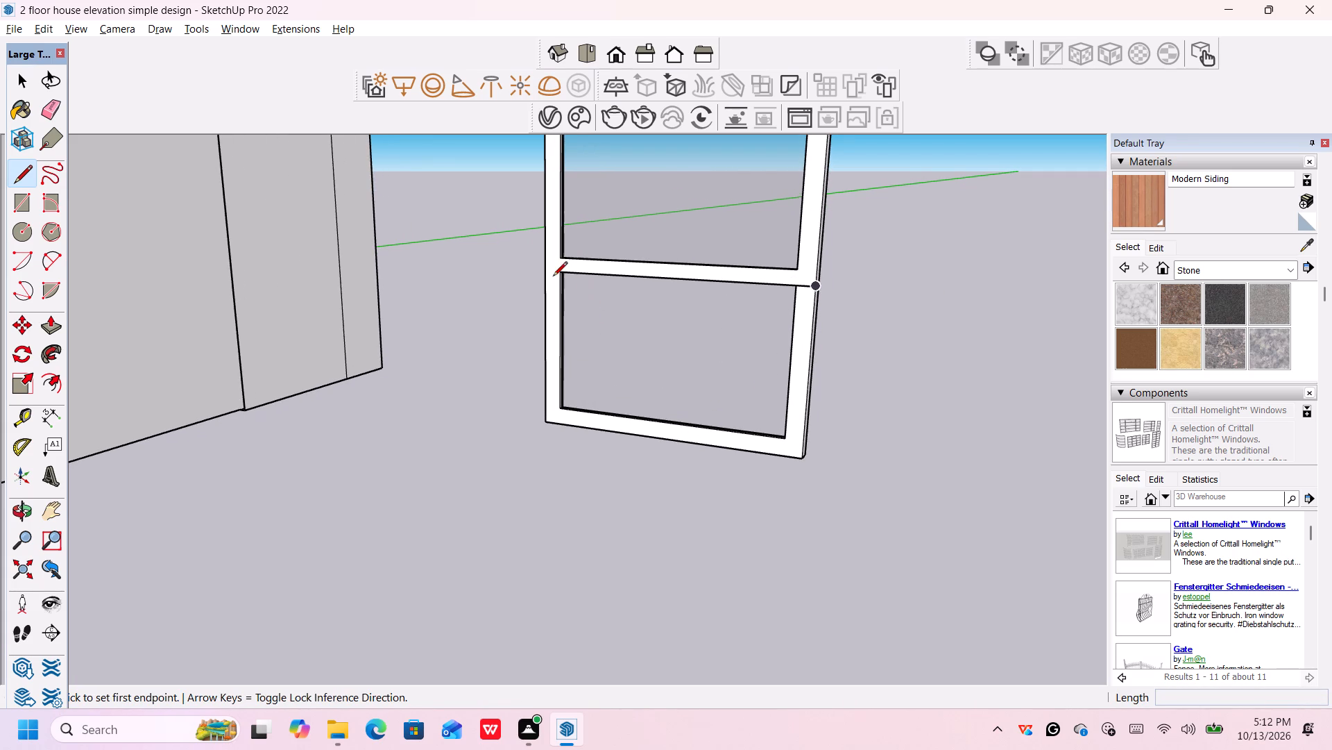
{"action": "left_click", "coordinate": [558, 275]}
{"action": "left_click", "coordinate": [542, 272]}
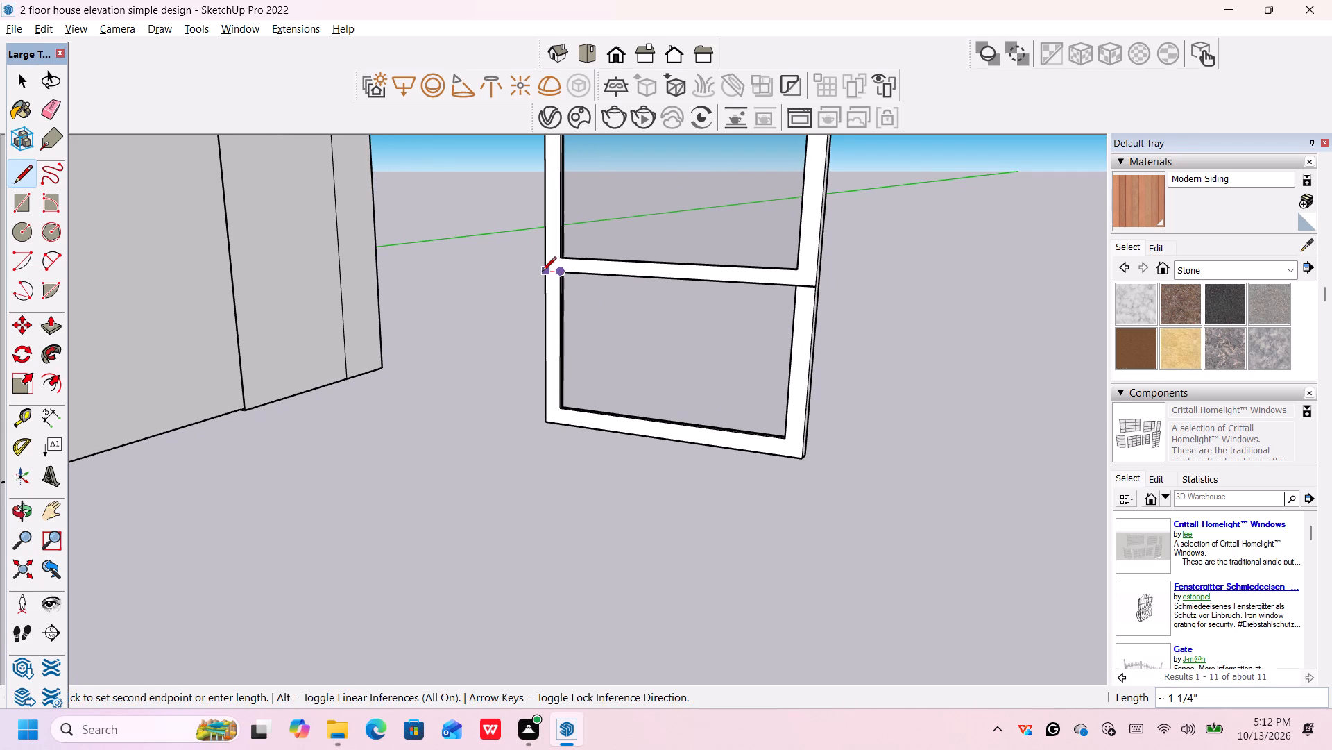
{"action": "key", "text": "space"}
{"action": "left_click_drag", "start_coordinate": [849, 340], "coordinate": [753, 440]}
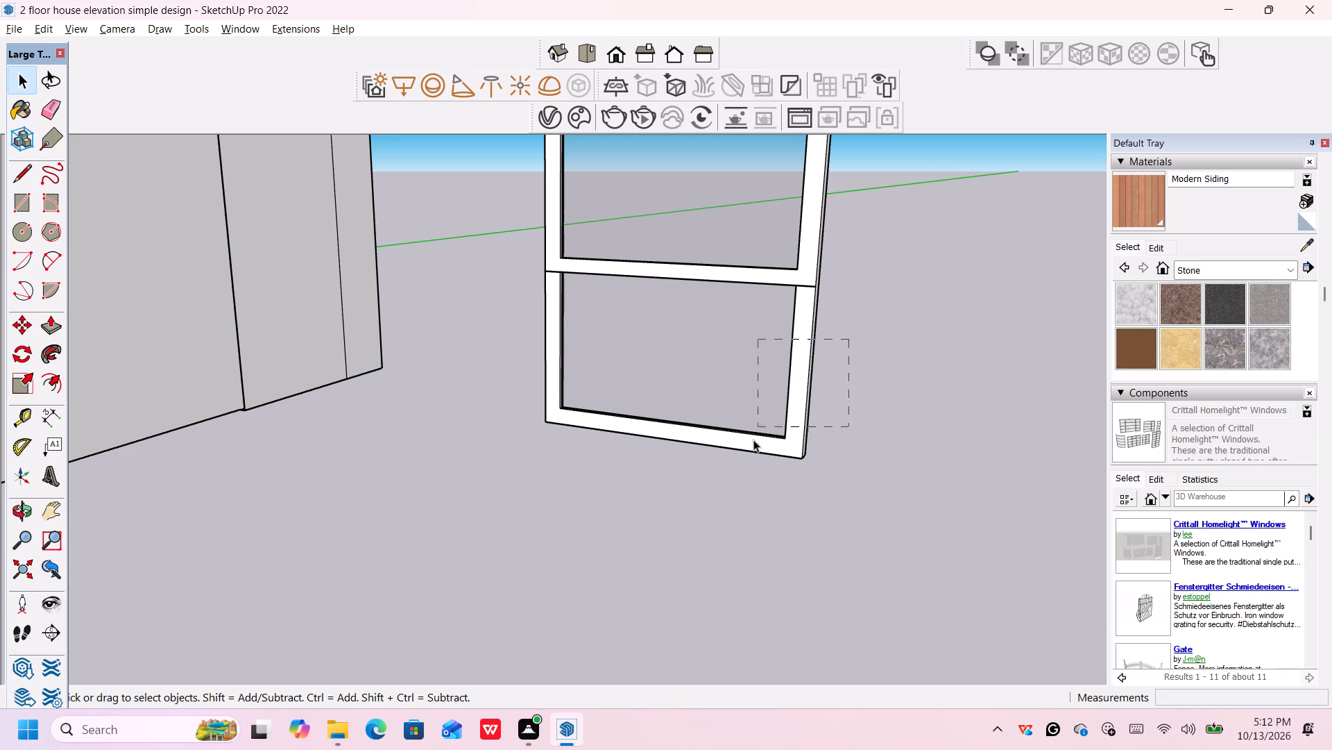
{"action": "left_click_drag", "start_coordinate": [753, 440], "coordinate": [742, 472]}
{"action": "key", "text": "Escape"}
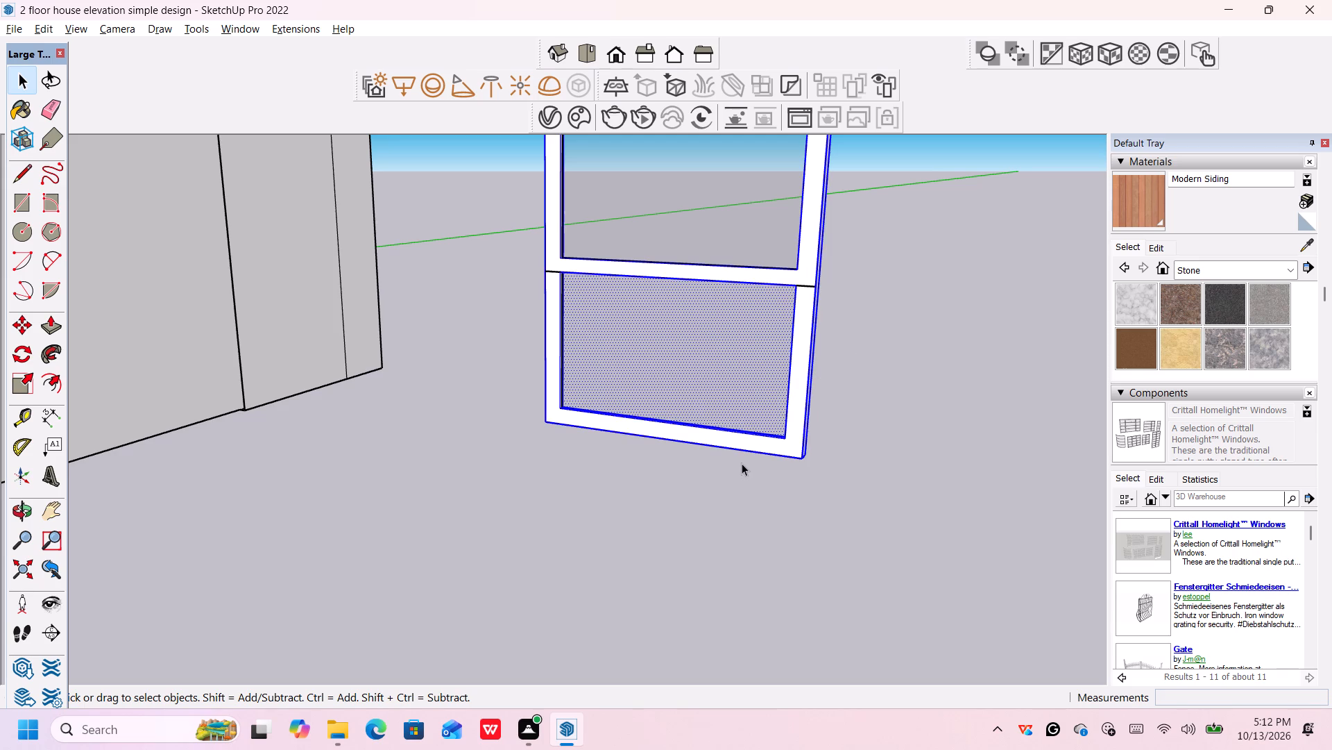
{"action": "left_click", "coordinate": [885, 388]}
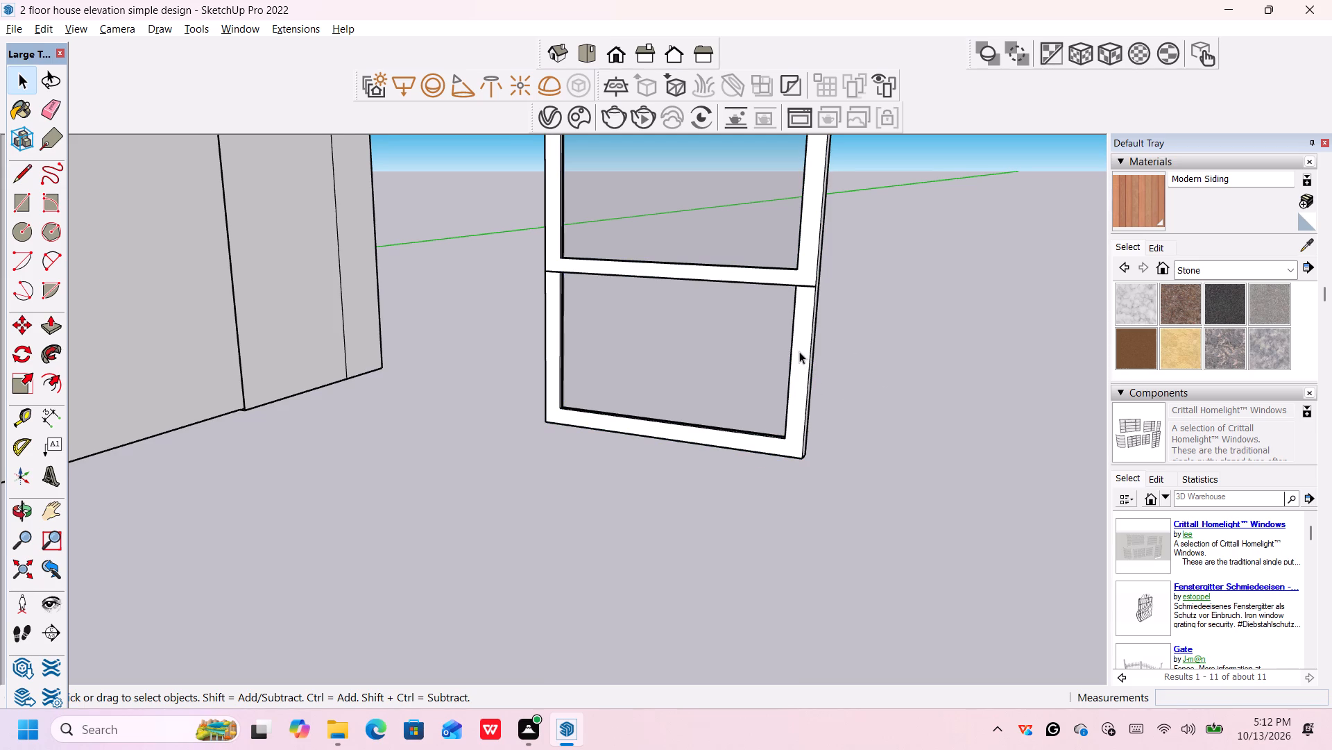
Explode the outer frame component with its stiles and crossbars into loose geometry.
{"action": "scroll", "coordinate": [799, 351], "scroll_direction": "up", "scroll_amount": 3}
{"action": "left_click", "coordinate": [801, 351]}
{"action": "scroll", "coordinate": [811, 336], "scroll_direction": "down", "scroll_amount": 2}
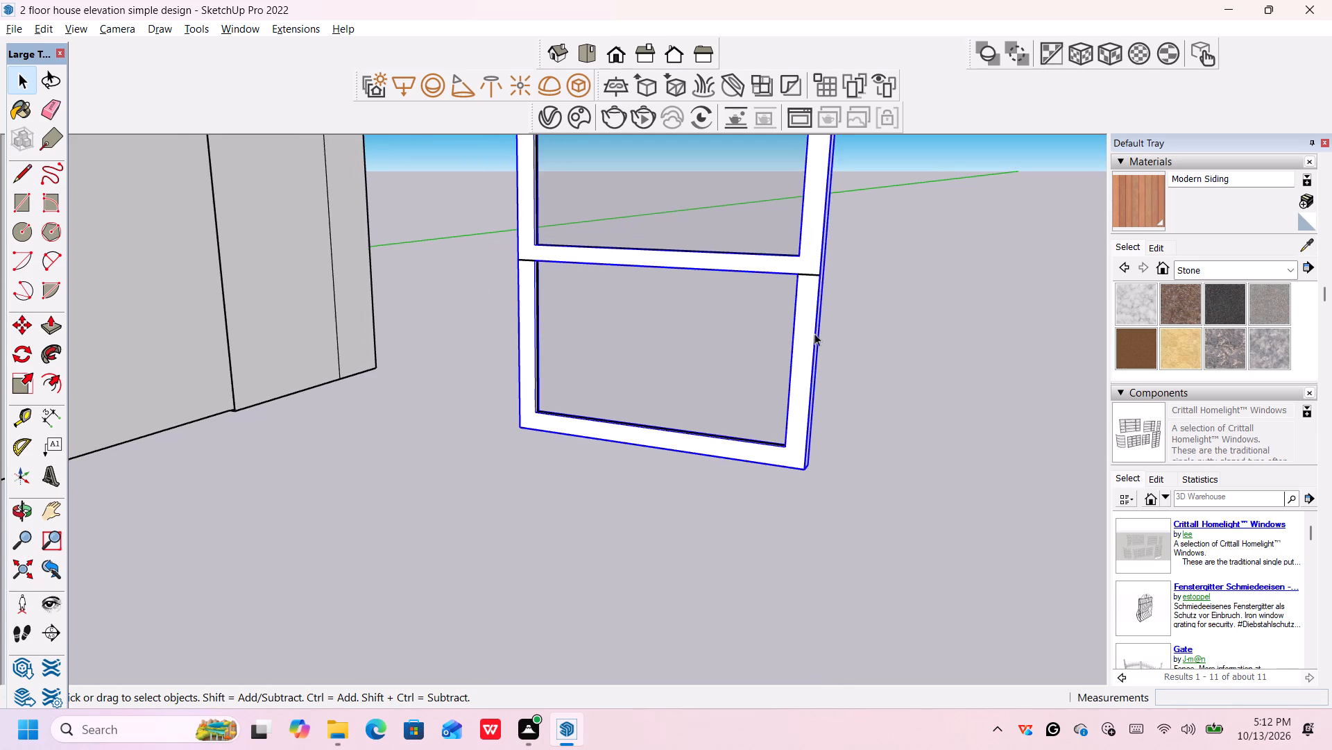
{"action": "middle_click_drag", "start_coordinate": [820, 333], "coordinate": [480, 377]}
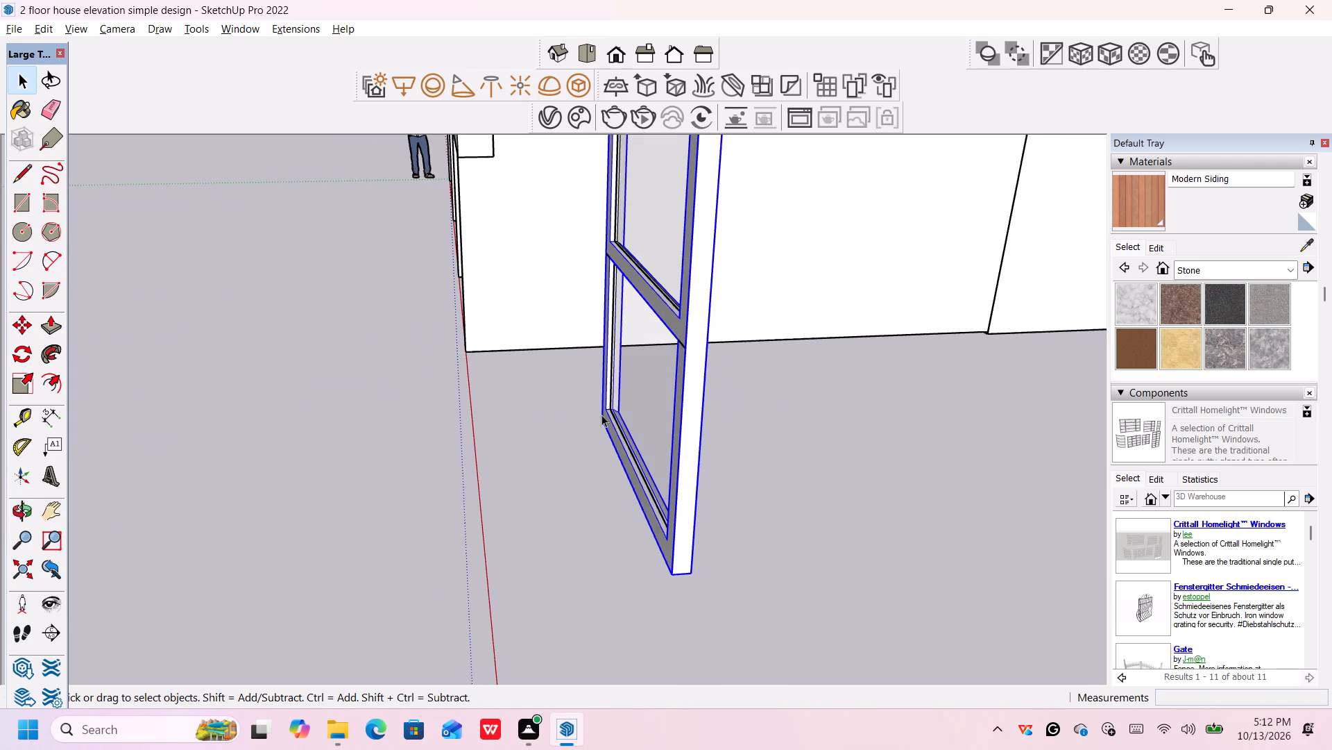
{"action": "scroll", "coordinate": [605, 412], "scroll_direction": "down", "scroll_amount": 3}
{"action": "key", "text": "space"}
{"action": "scroll", "coordinate": [619, 429], "scroll_direction": "up", "scroll_amount": 2}
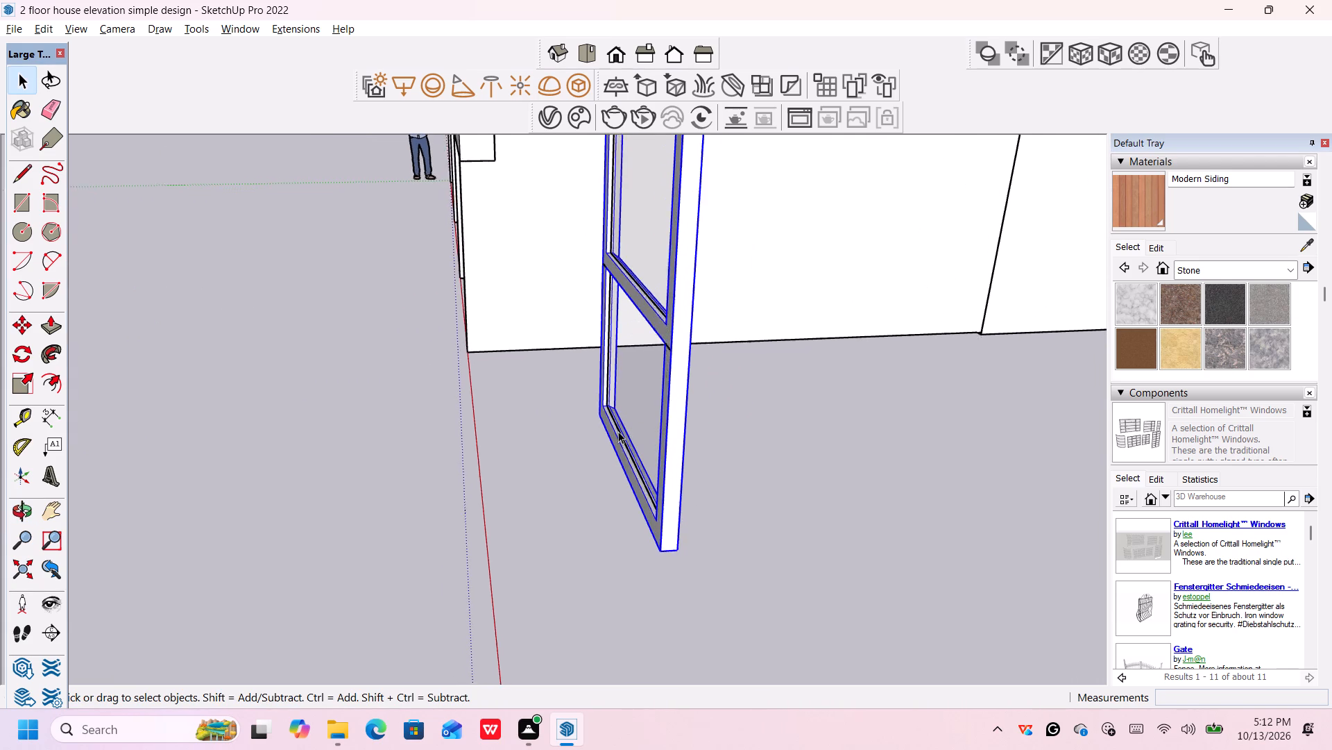
{"action": "scroll", "coordinate": [618, 431], "scroll_direction": "up", "scroll_amount": 2}
{"action": "left_click", "coordinate": [599, 514]}
{"action": "scroll", "coordinate": [623, 473], "scroll_direction": "up", "scroll_amount": 3}
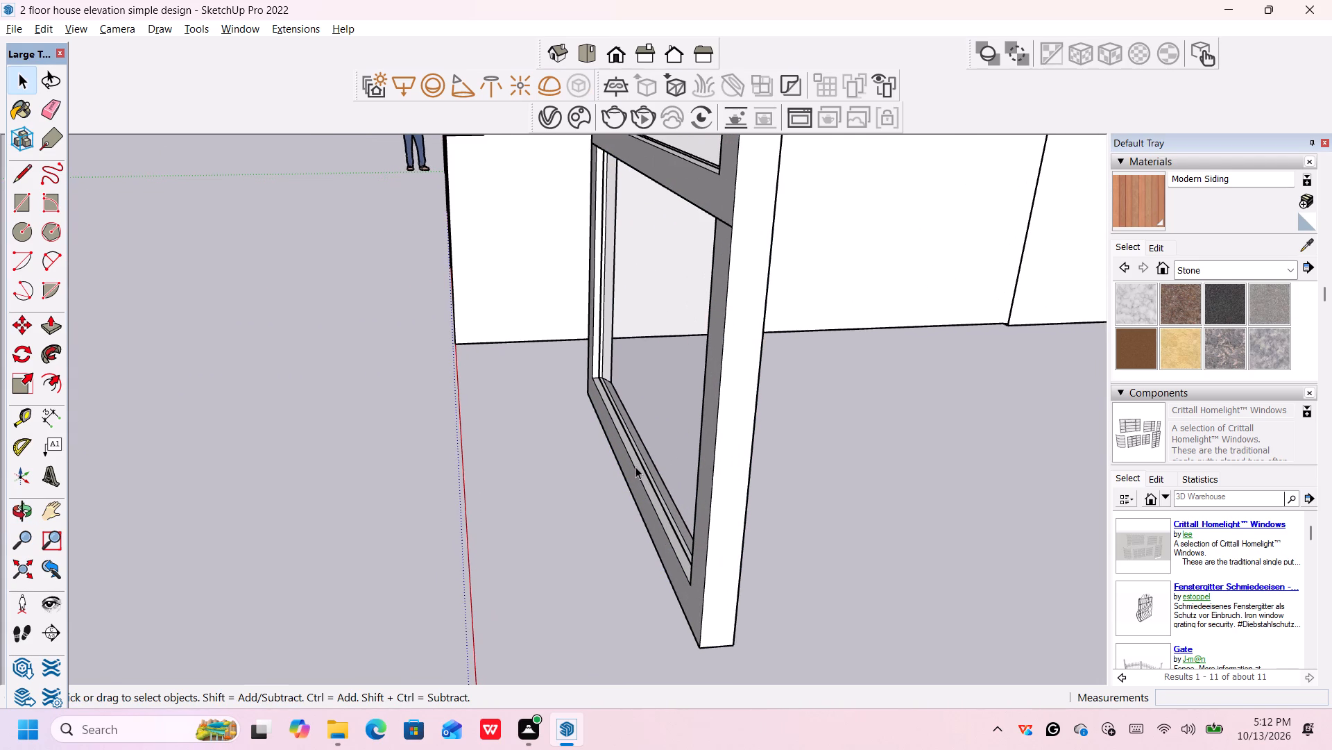
{"action": "left_click", "coordinate": [637, 465]}
{"action": "scroll", "coordinate": [637, 465], "scroll_direction": "down", "scroll_amount": 6}
{"action": "middle_click_drag", "start_coordinate": [667, 489], "coordinate": [675, 483]}
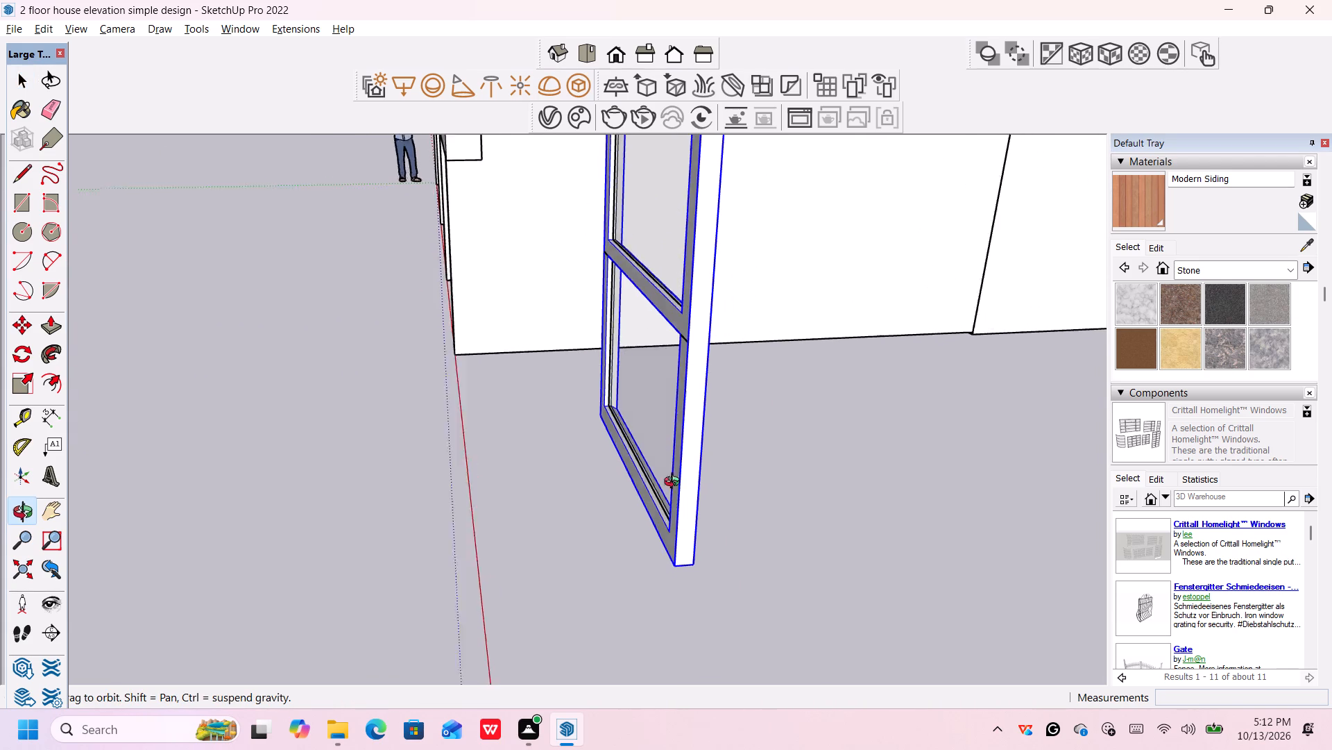
{"action": "middle_click_drag", "start_coordinate": [675, 483], "coordinate": [821, 440]}
{"action": "key", "text": "space"}
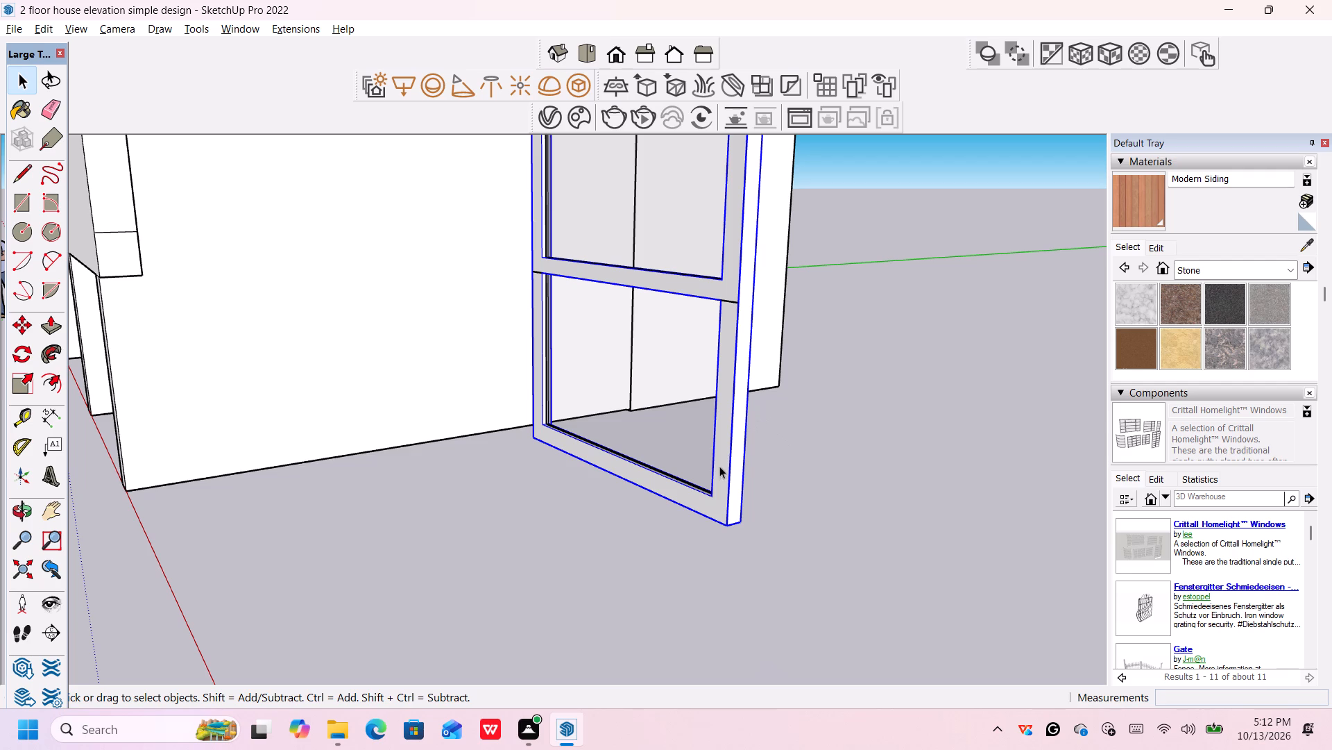
{"action": "left_click", "coordinate": [719, 468]}
{"action": "right_click", "coordinate": [719, 445]}
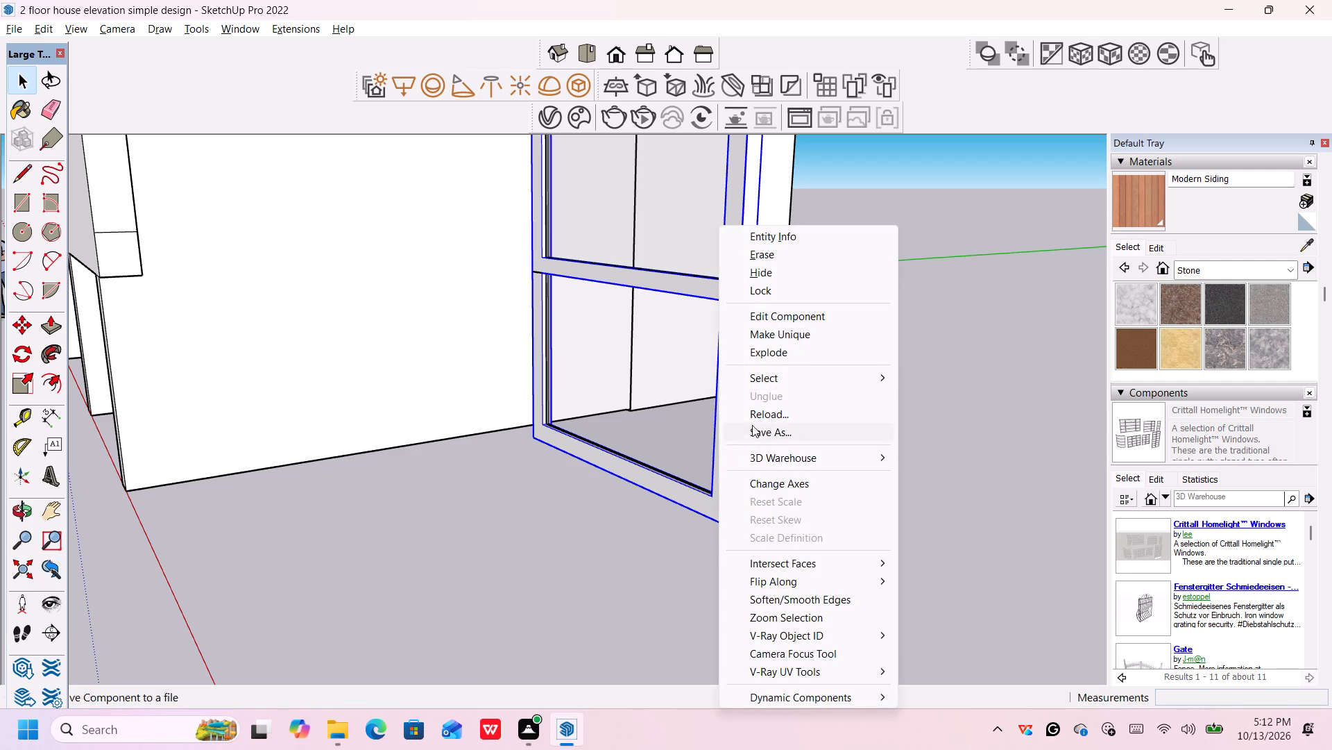
{"action": "left_click", "coordinate": [780, 356]}
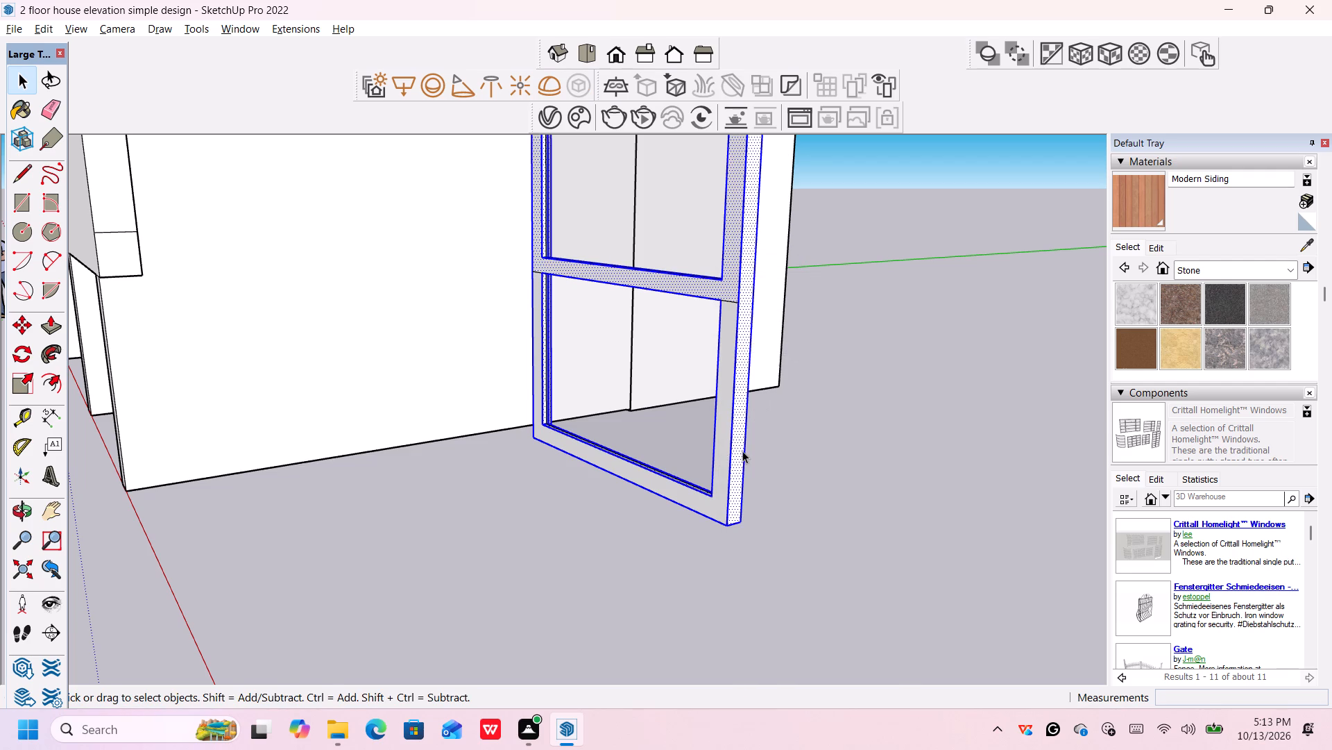
Delete the front face of the frame's bottom section, below the lines drawn across the stiles.
{"action": "left_click", "coordinate": [752, 474]}
{"action": "left_click", "coordinate": [719, 453]}
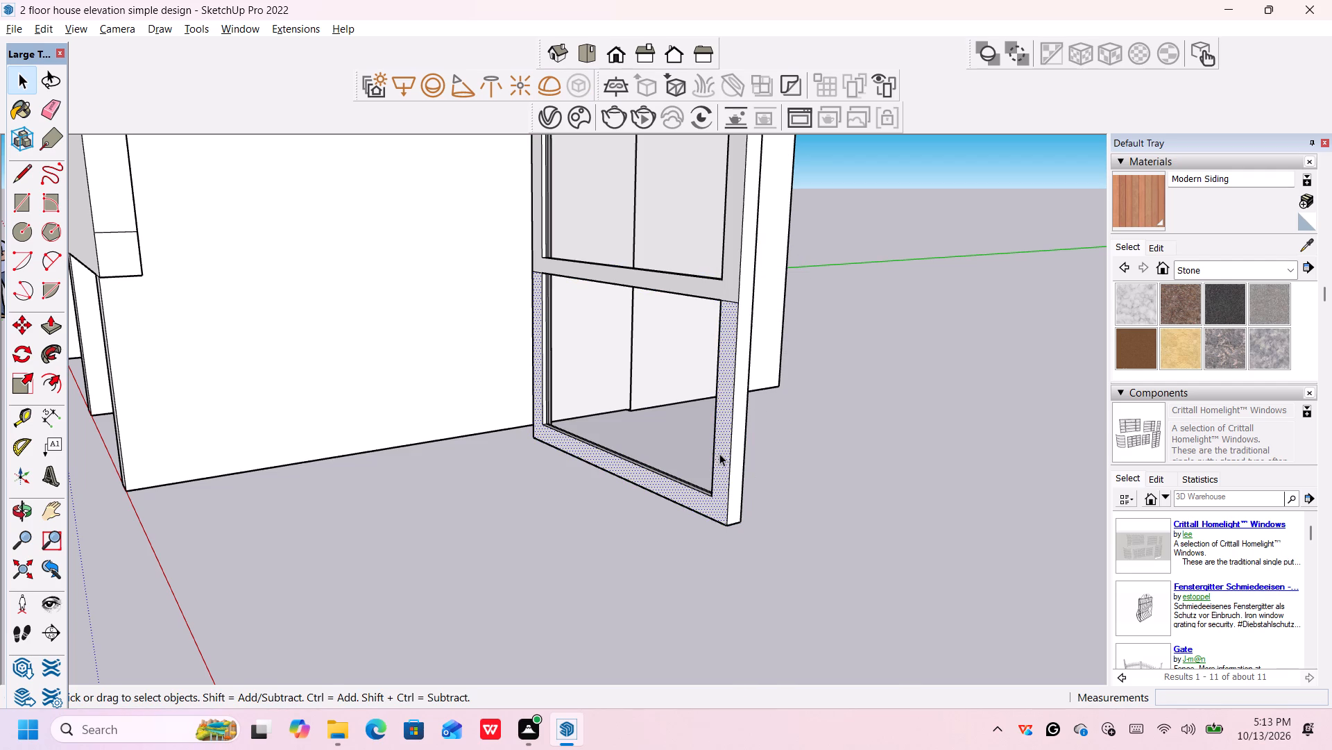
{"action": "key", "text": "Delete"}
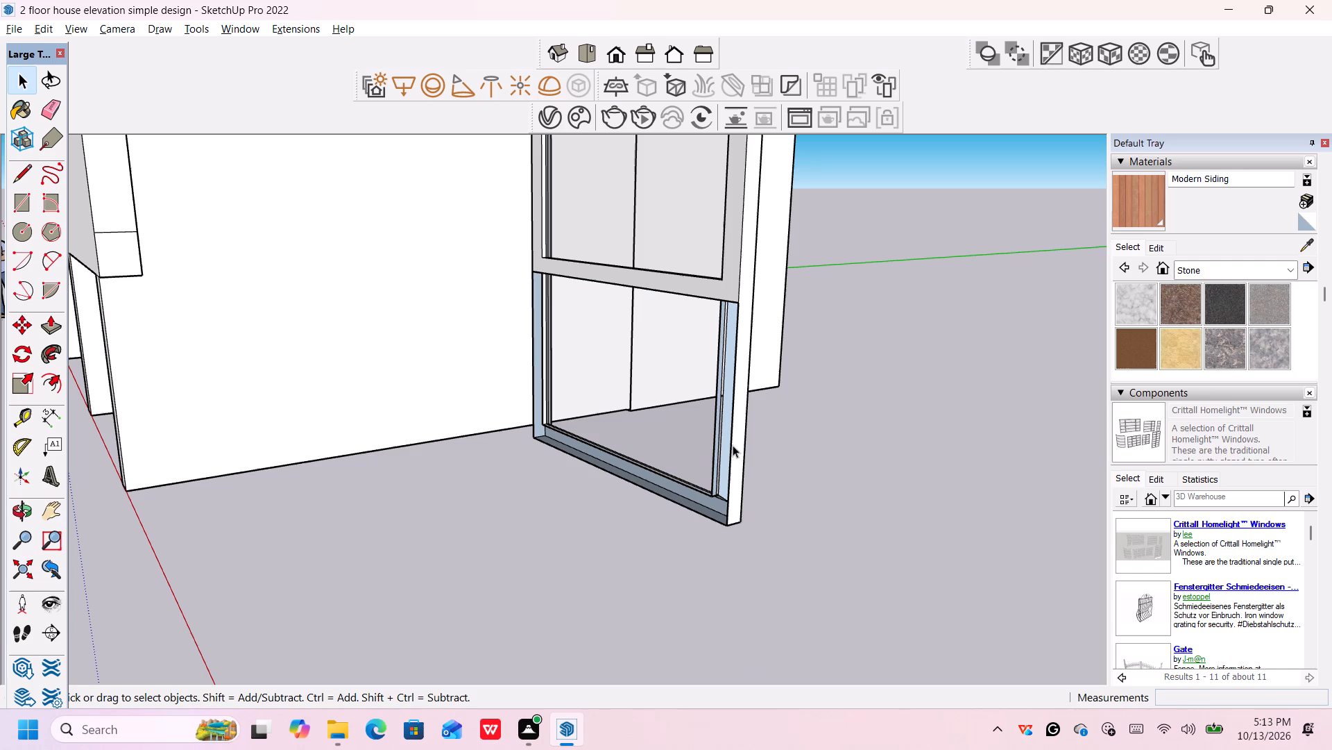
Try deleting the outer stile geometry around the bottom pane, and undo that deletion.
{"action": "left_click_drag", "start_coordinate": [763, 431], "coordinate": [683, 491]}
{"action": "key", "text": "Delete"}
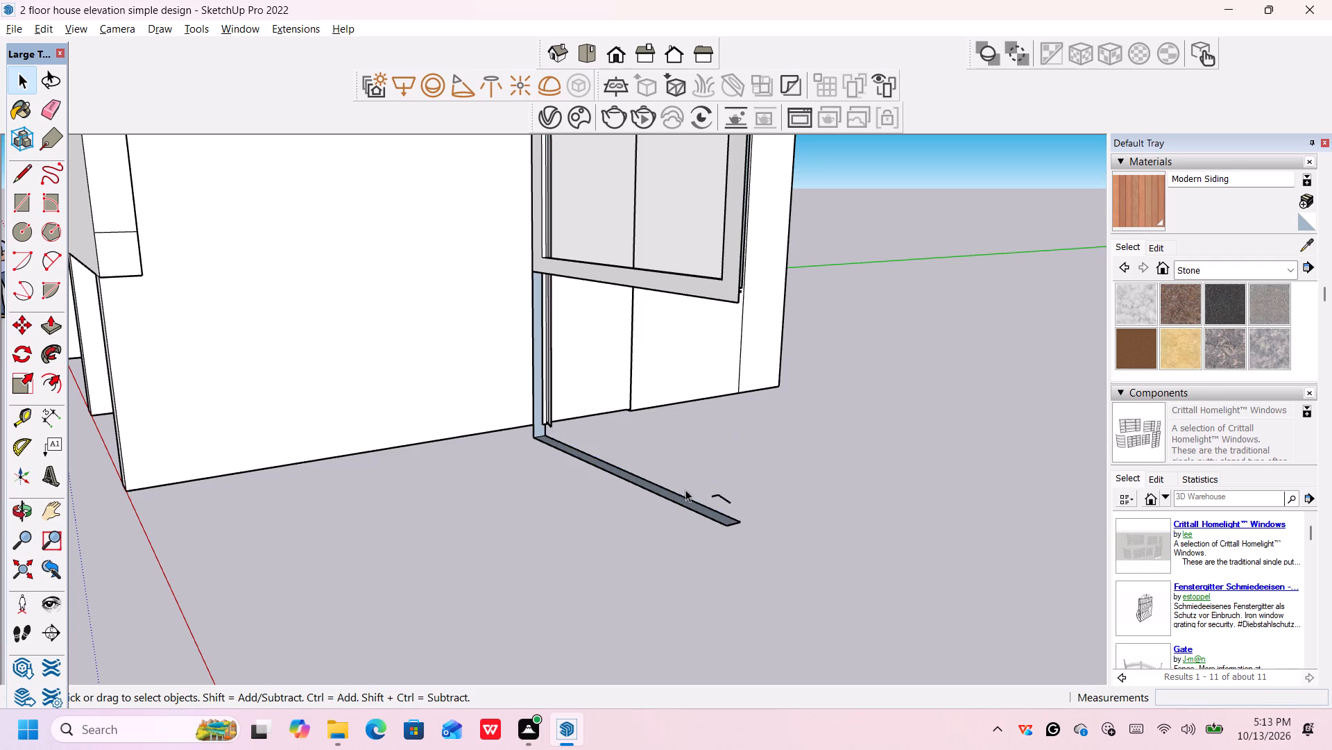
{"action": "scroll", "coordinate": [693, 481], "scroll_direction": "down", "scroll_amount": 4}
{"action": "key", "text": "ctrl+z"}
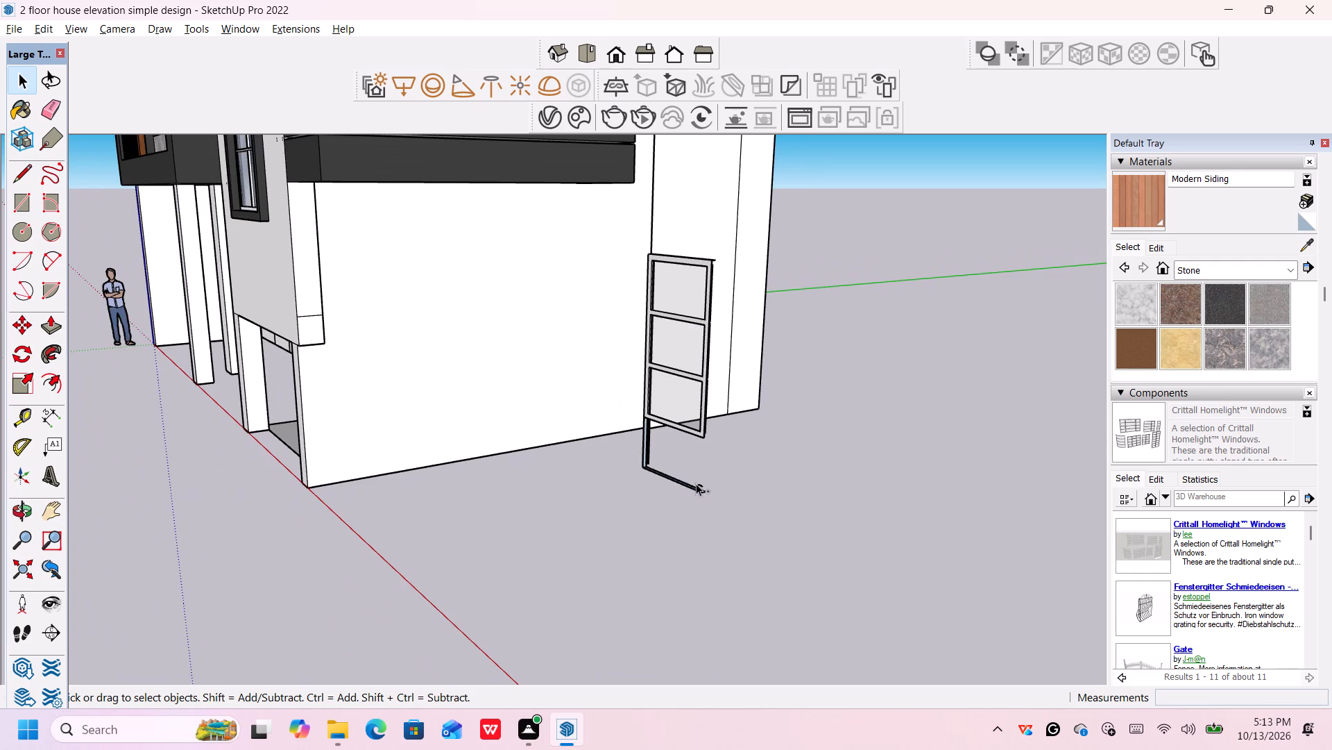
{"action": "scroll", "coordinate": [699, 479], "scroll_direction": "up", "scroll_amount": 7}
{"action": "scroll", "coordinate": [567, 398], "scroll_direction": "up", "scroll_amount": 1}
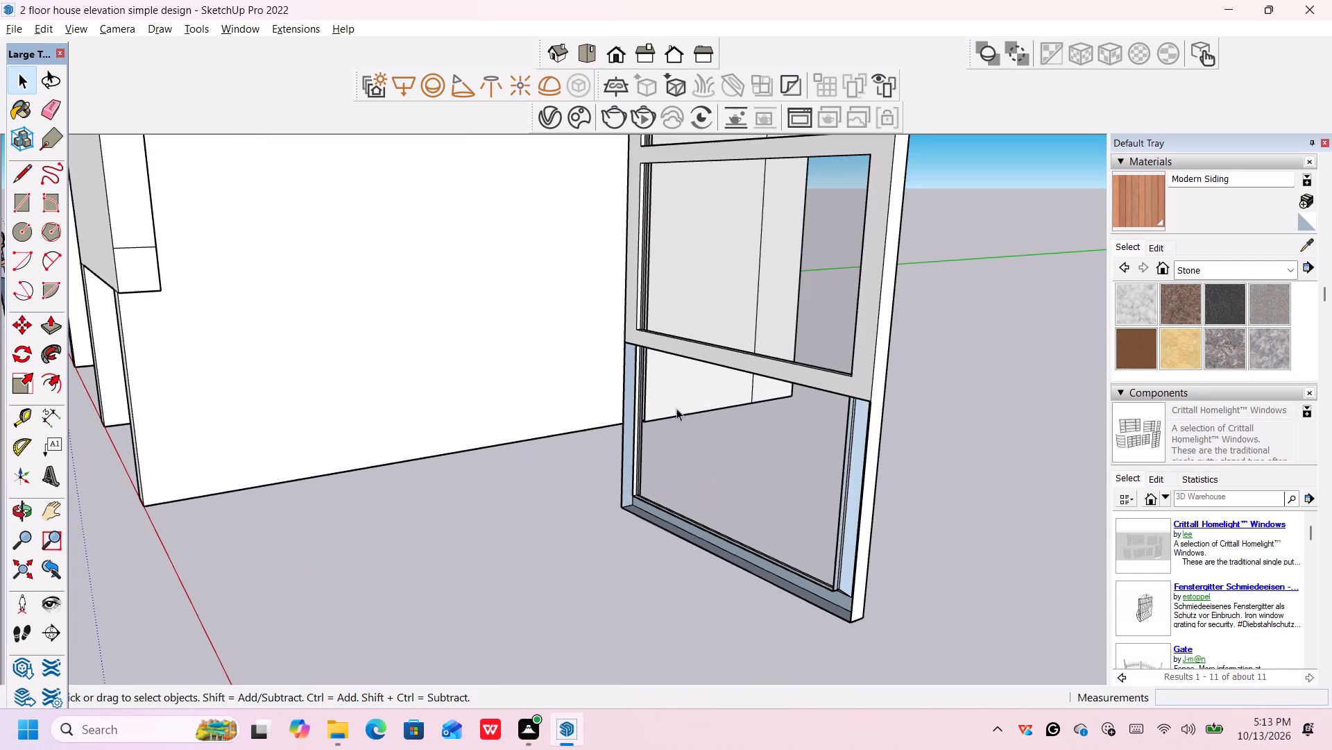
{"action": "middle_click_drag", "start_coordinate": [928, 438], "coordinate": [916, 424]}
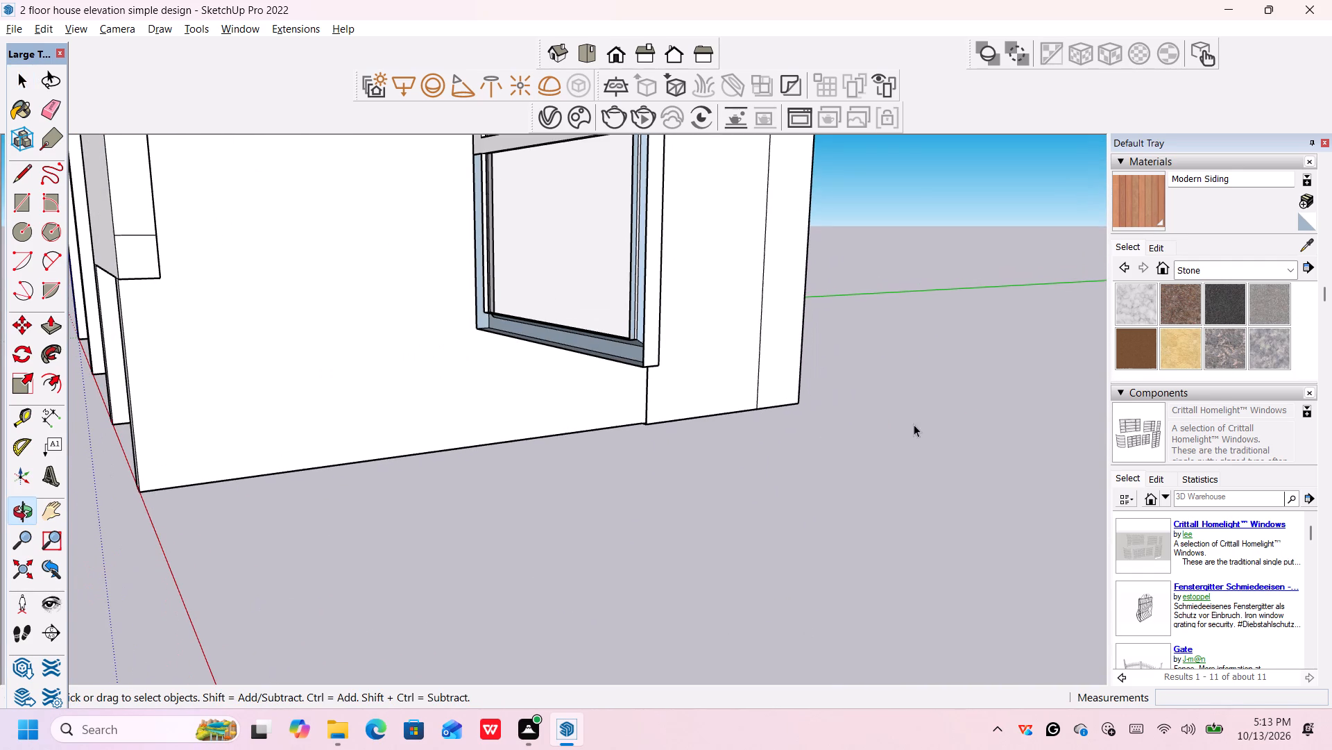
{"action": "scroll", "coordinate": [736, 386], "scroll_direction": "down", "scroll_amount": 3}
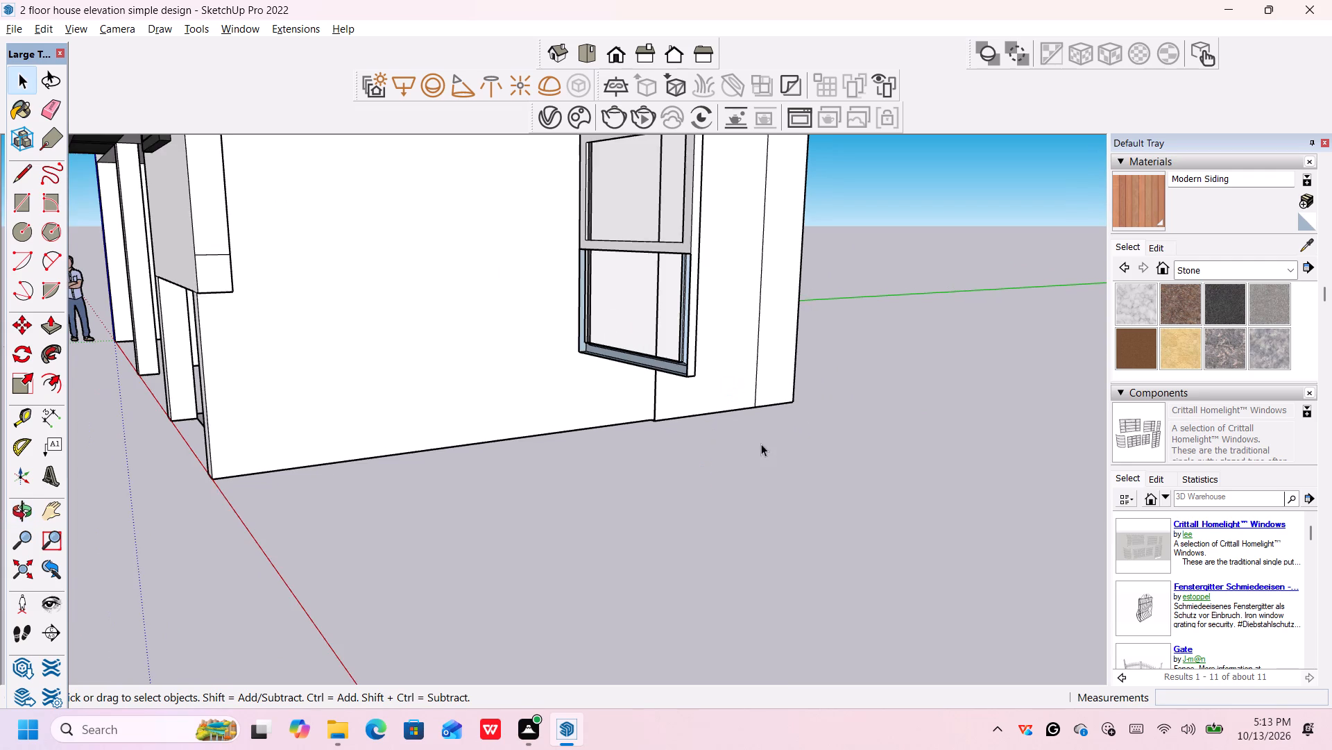
Draw a short line across the side face of one stile, level with the underside of the lowest crossbar.
{"action": "scroll", "coordinate": [760, 445], "scroll_direction": "down", "scroll_amount": 1}
{"action": "middle_click_drag", "start_coordinate": [760, 445], "coordinate": [735, 473]}
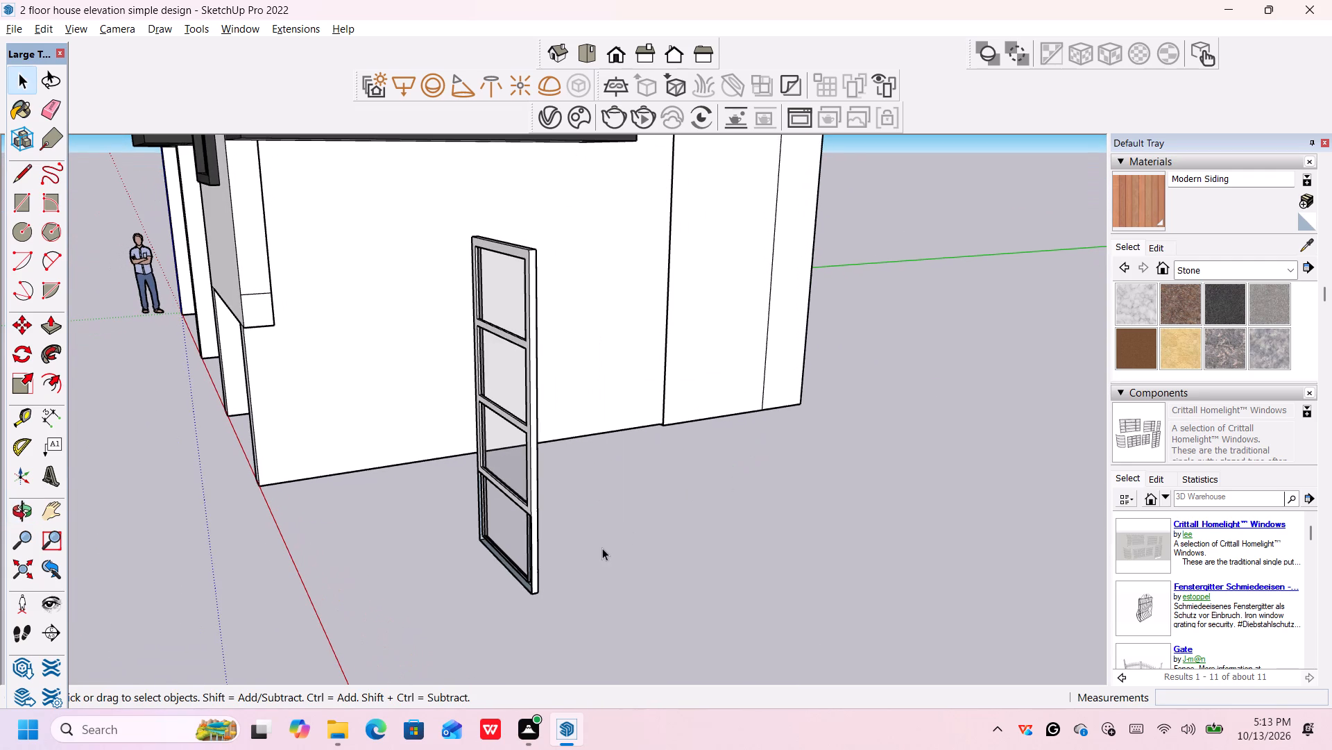
{"action": "key", "text": "l"}
{"action": "scroll", "coordinate": [530, 521], "scroll_direction": "up", "scroll_amount": 4}
{"action": "left_click", "coordinate": [532, 517]}
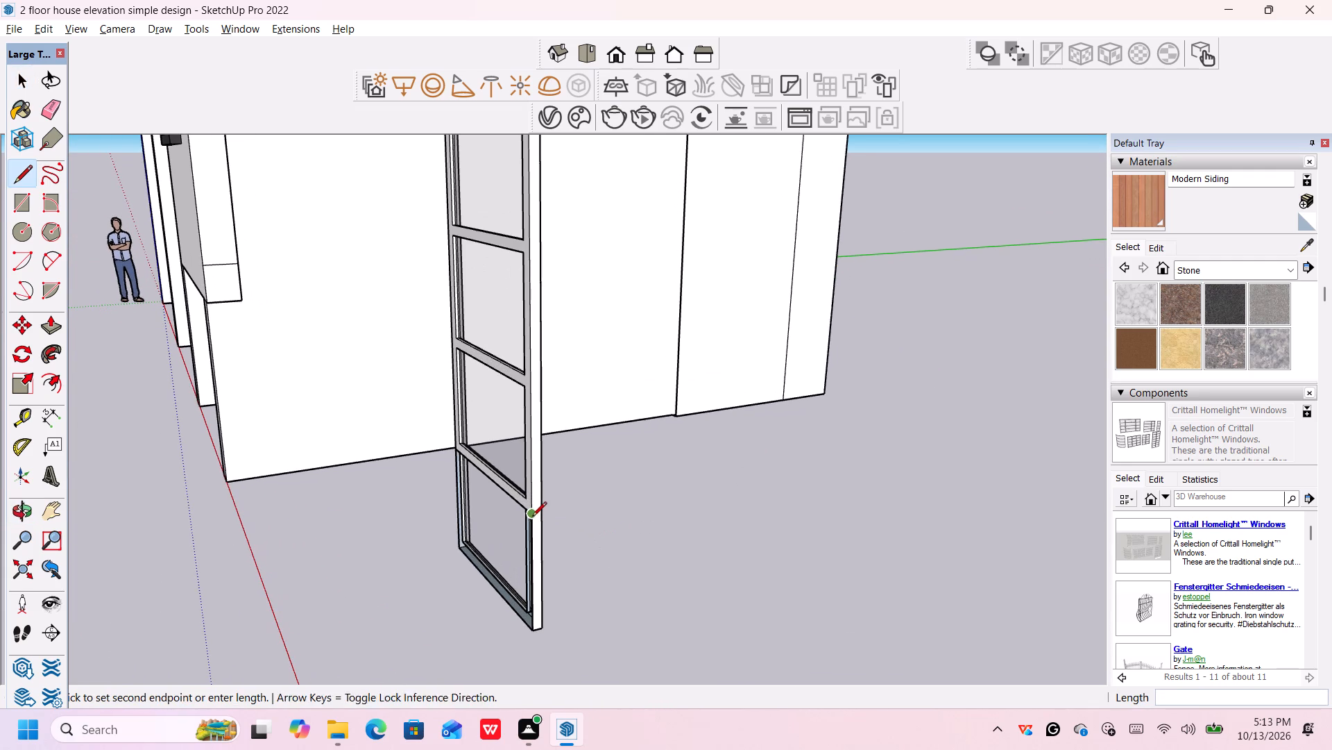
{"action": "left_click", "coordinate": [542, 515]}
Delete the part of that stile below the new line, along with the frame's bottom rail.
{"action": "key", "text": "space"}
{"action": "left_click_drag", "start_coordinate": [574, 540], "coordinate": [511, 583]}
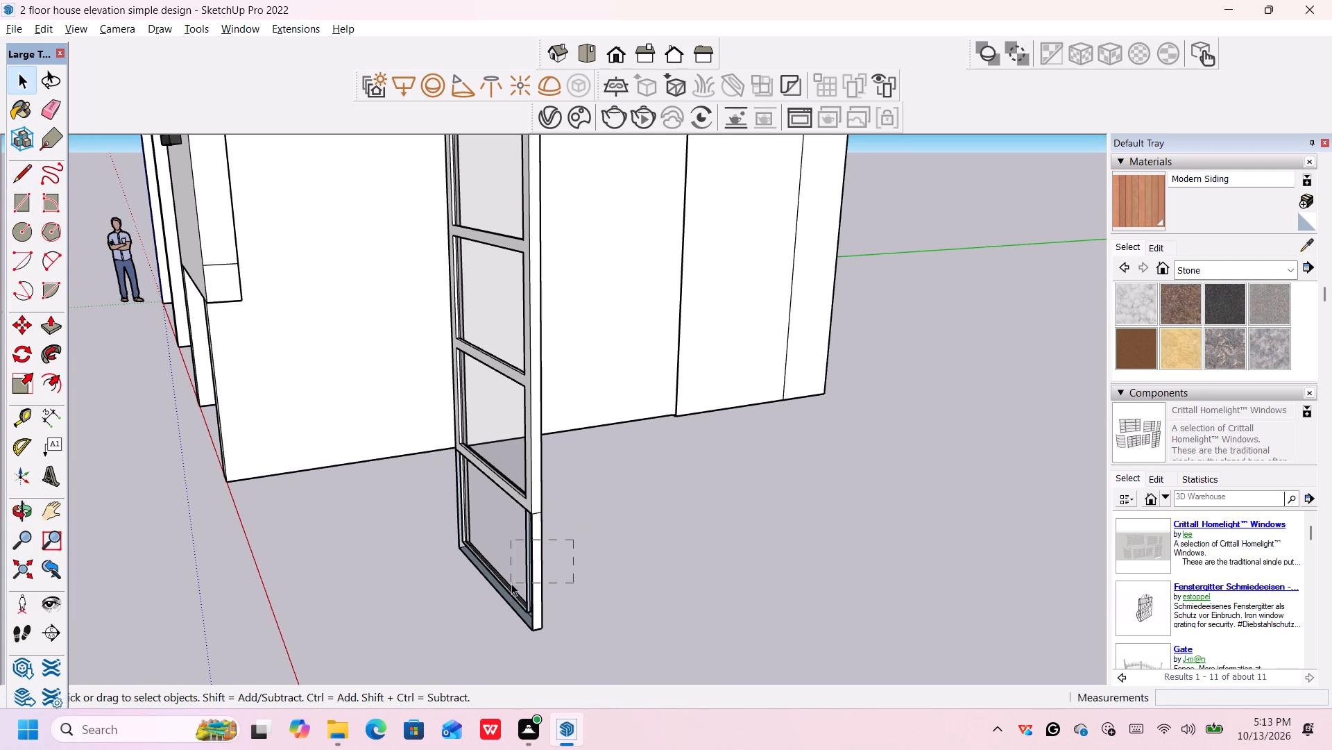
{"action": "left_click_drag", "start_coordinate": [511, 583], "coordinate": [509, 588]}
{"action": "key", "text": "Delete"}
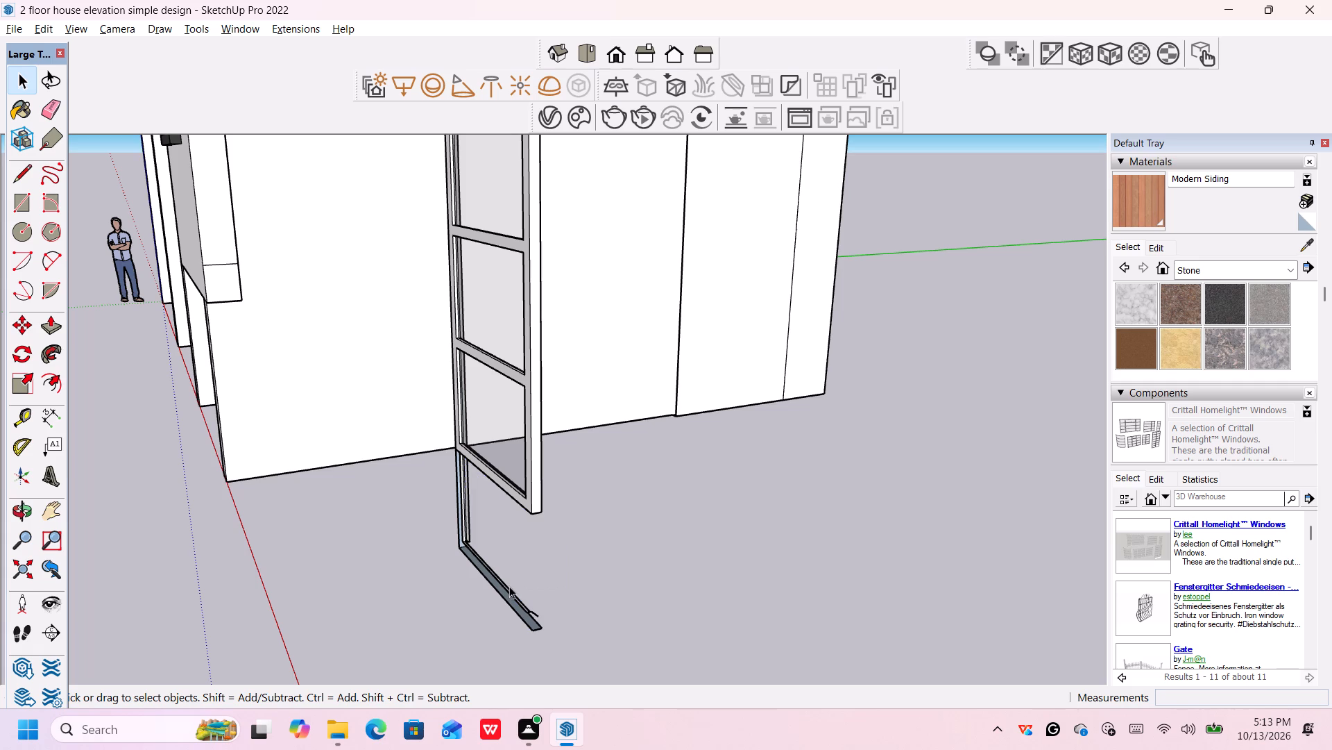
{"action": "left_click_drag", "start_coordinate": [552, 586], "coordinate": [484, 635]}
{"action": "key", "text": "BackSpace"}
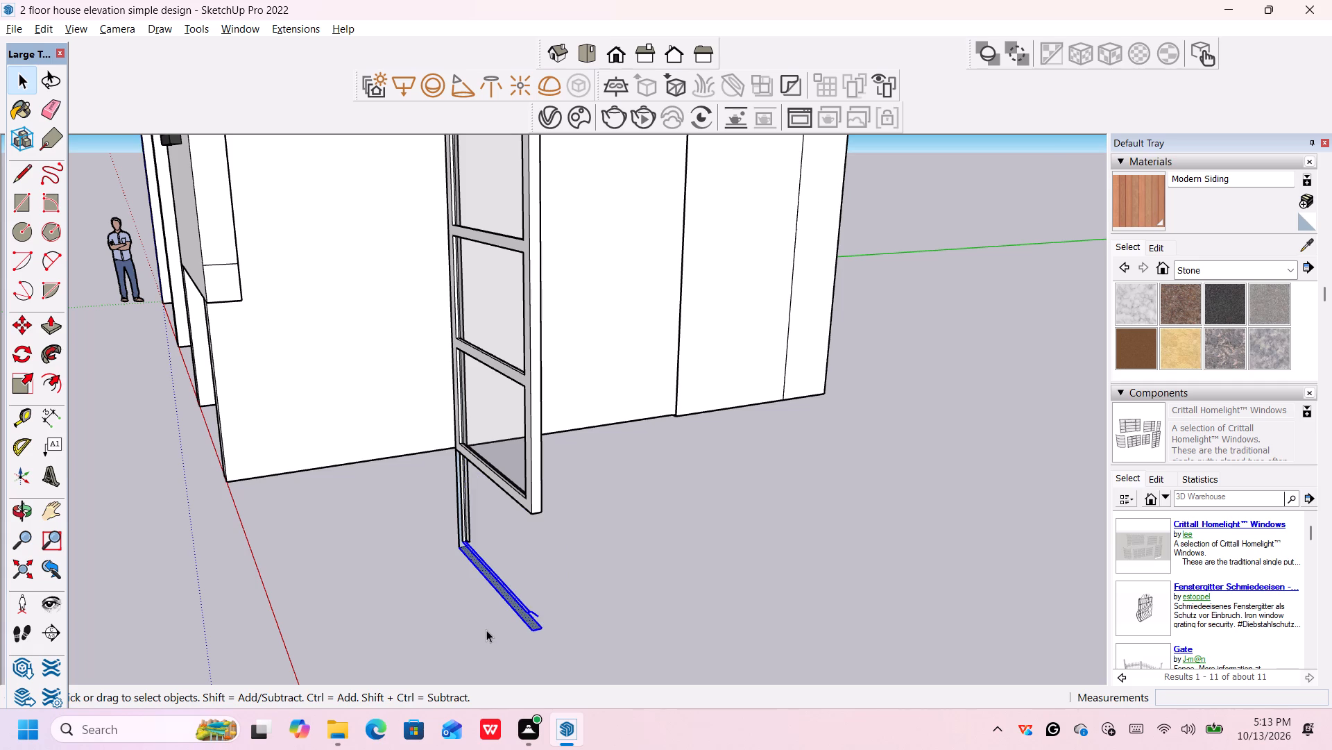
{"action": "key", "text": "Delete"}
Delete the leftover strips of the opposite stile hanging below the lowest crossbar.
{"action": "middle_click_drag", "start_coordinate": [476, 547], "coordinate": [554, 546]}
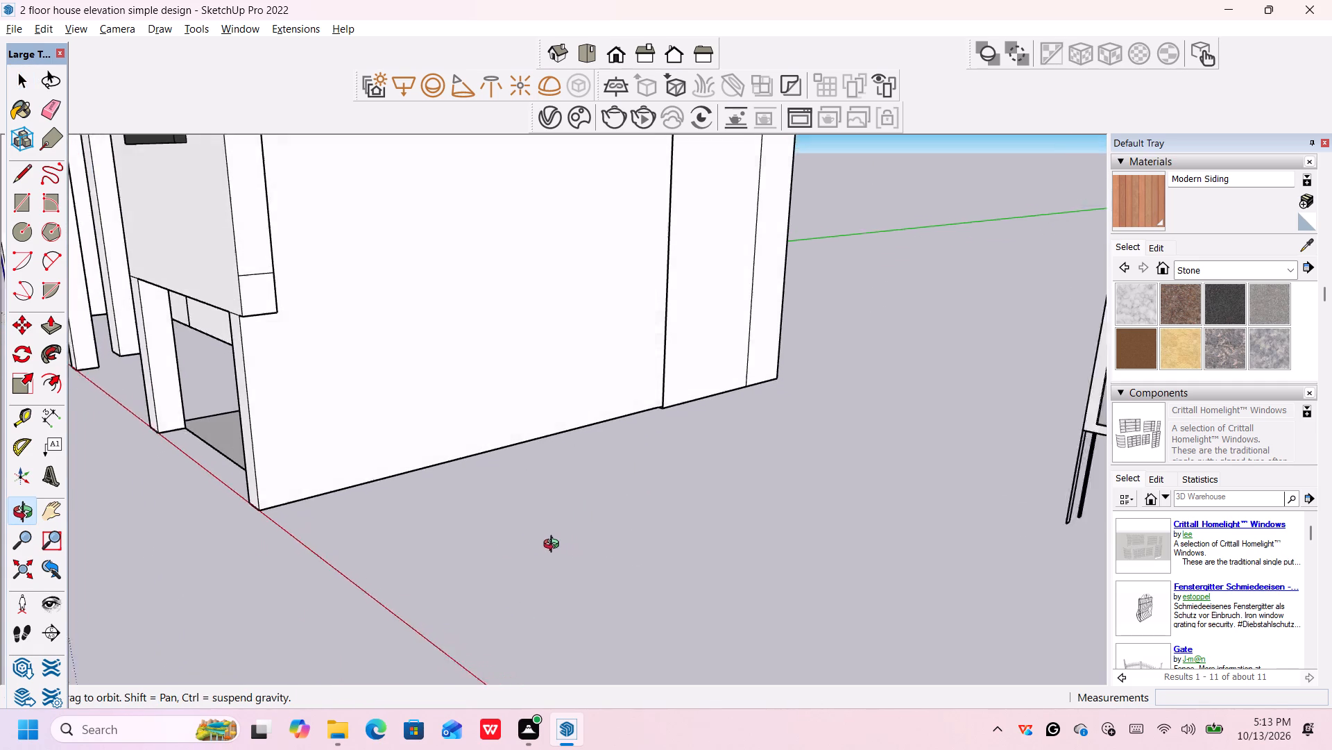
{"action": "middle_click_drag", "start_coordinate": [554, 546], "coordinate": [541, 543]}
{"action": "scroll", "coordinate": [695, 529], "scroll_direction": "down", "scroll_amount": 4}
{"action": "middle_click_drag", "start_coordinate": [713, 537], "coordinate": [717, 538]}
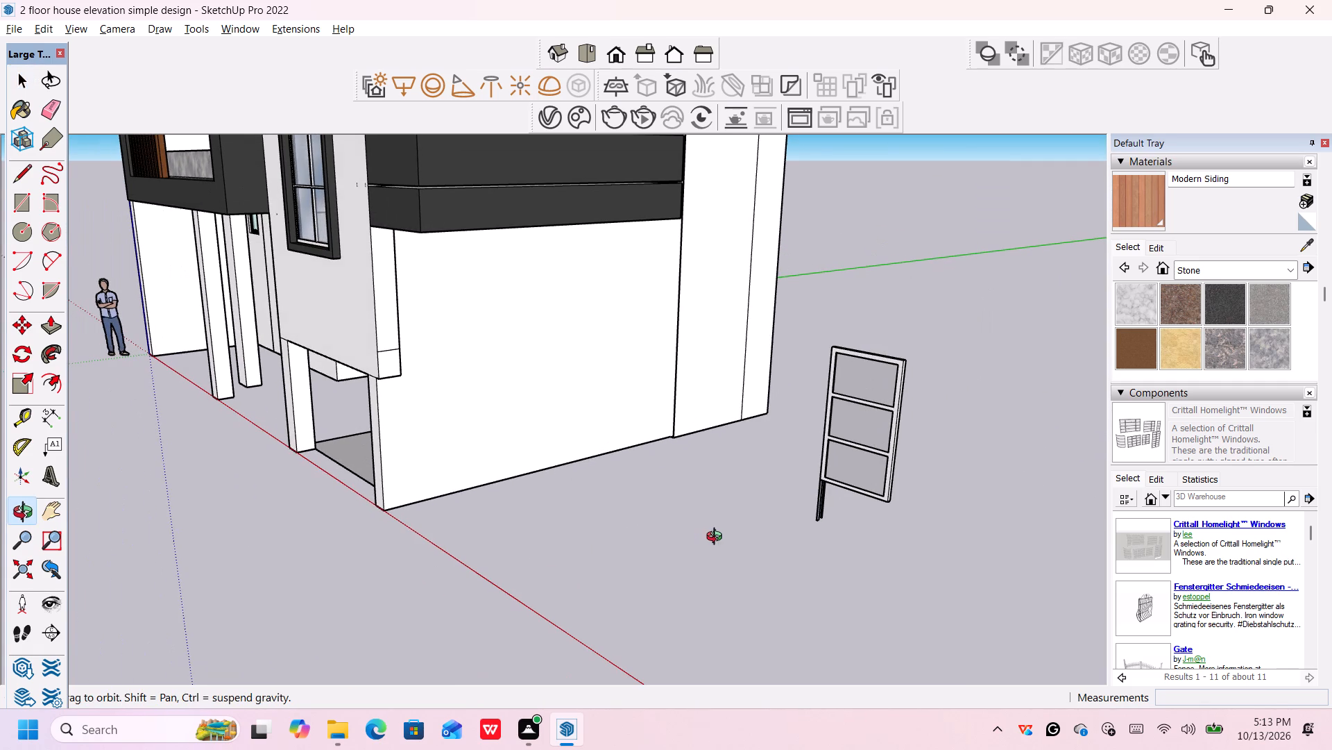
{"action": "middle_click_drag", "start_coordinate": [717, 538], "coordinate": [586, 497]}
{"action": "middle_click_drag", "start_coordinate": [588, 499], "coordinate": [640, 519]}
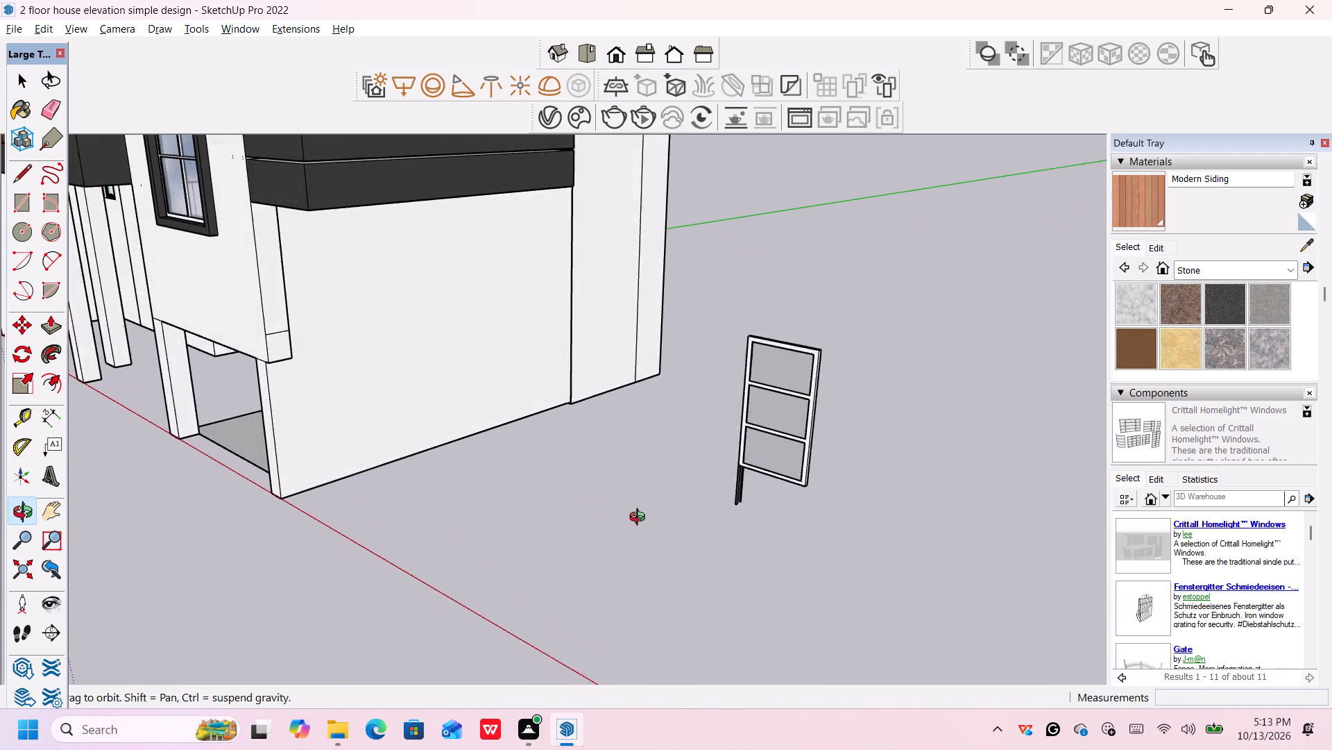
{"action": "middle_click_drag", "start_coordinate": [640, 519], "coordinate": [689, 503]}
{"action": "scroll", "coordinate": [856, 453], "scroll_direction": "up", "scroll_amount": 4}
{"action": "scroll", "coordinate": [939, 399], "scroll_direction": "up", "scroll_amount": 1}
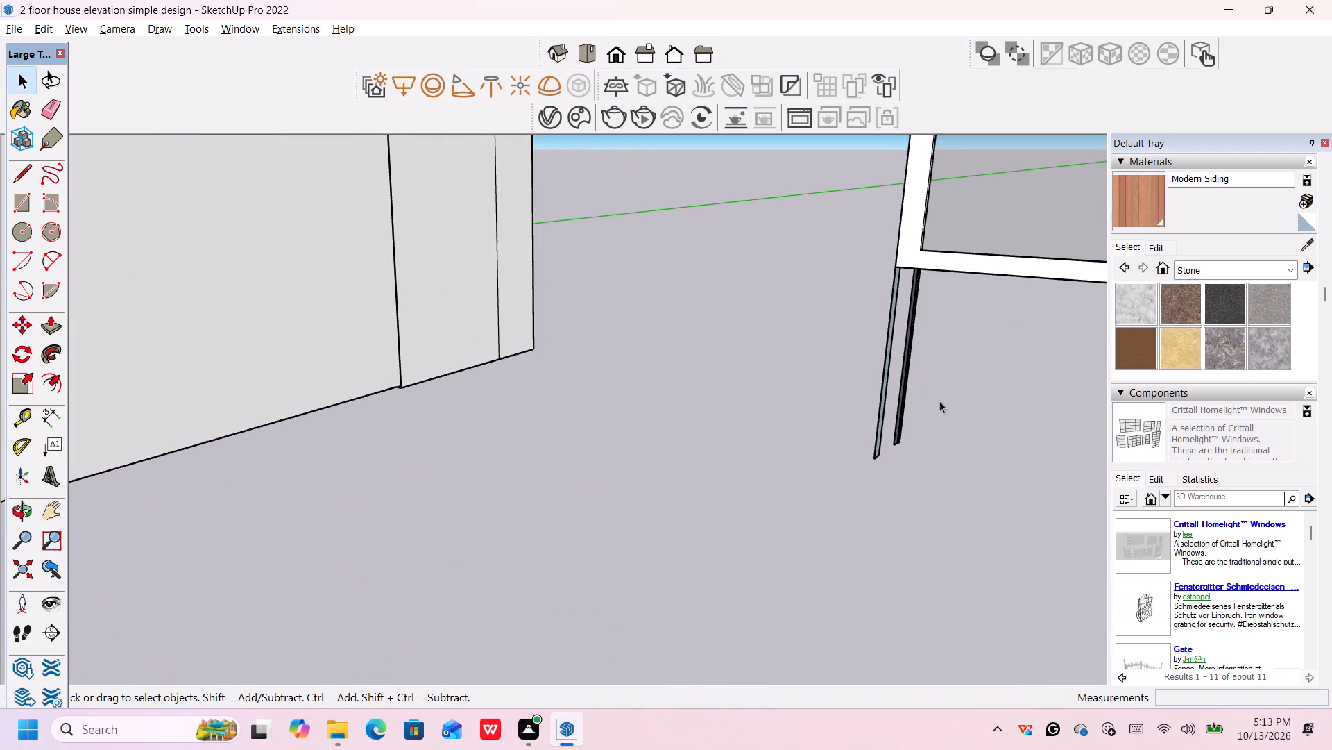
{"action": "middle_click", "coordinate": [938, 401]}
{"action": "left_click_drag", "start_coordinate": [934, 401], "coordinate": [811, 485]}
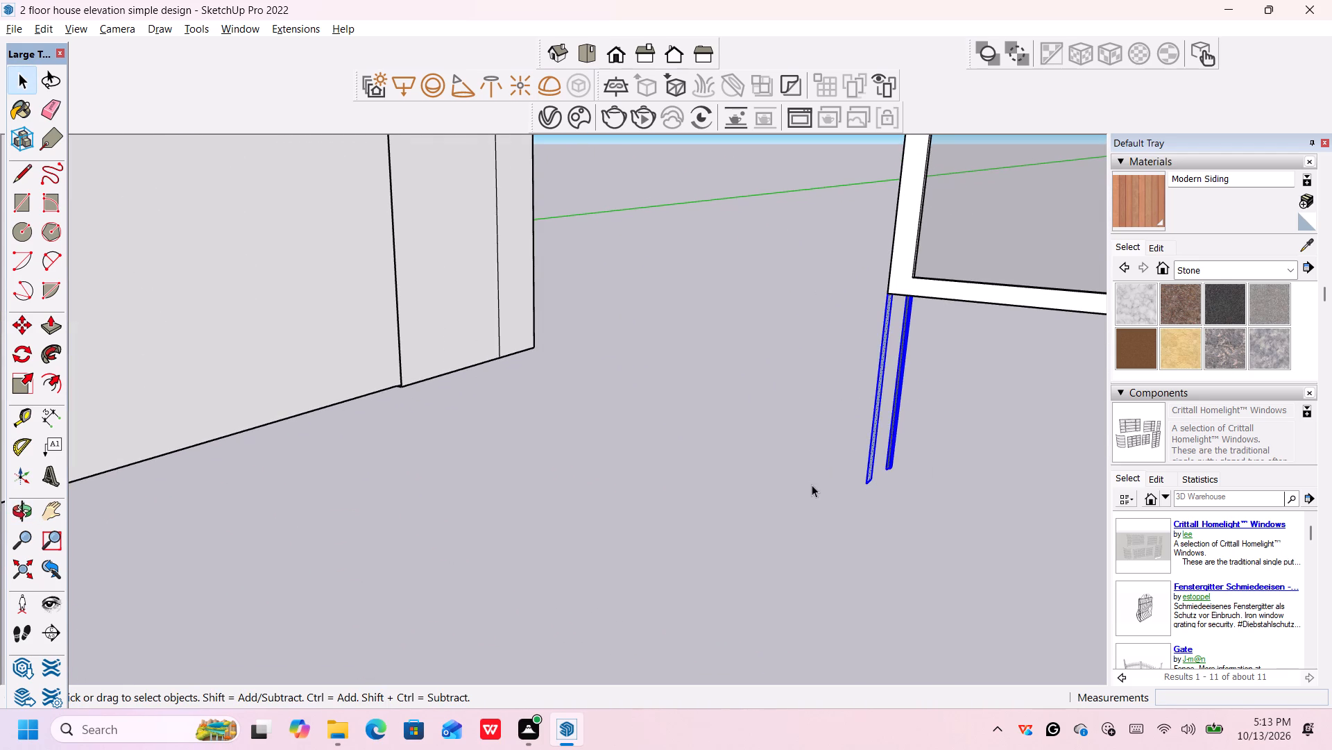
{"action": "key", "text": "Delete"}
Make a single group of the trimmed three-pane frame.
{"action": "scroll", "coordinate": [839, 467], "scroll_direction": "down", "scroll_amount": 11}
{"action": "left_click_drag", "start_coordinate": [979, 303], "coordinate": [975, 308]}
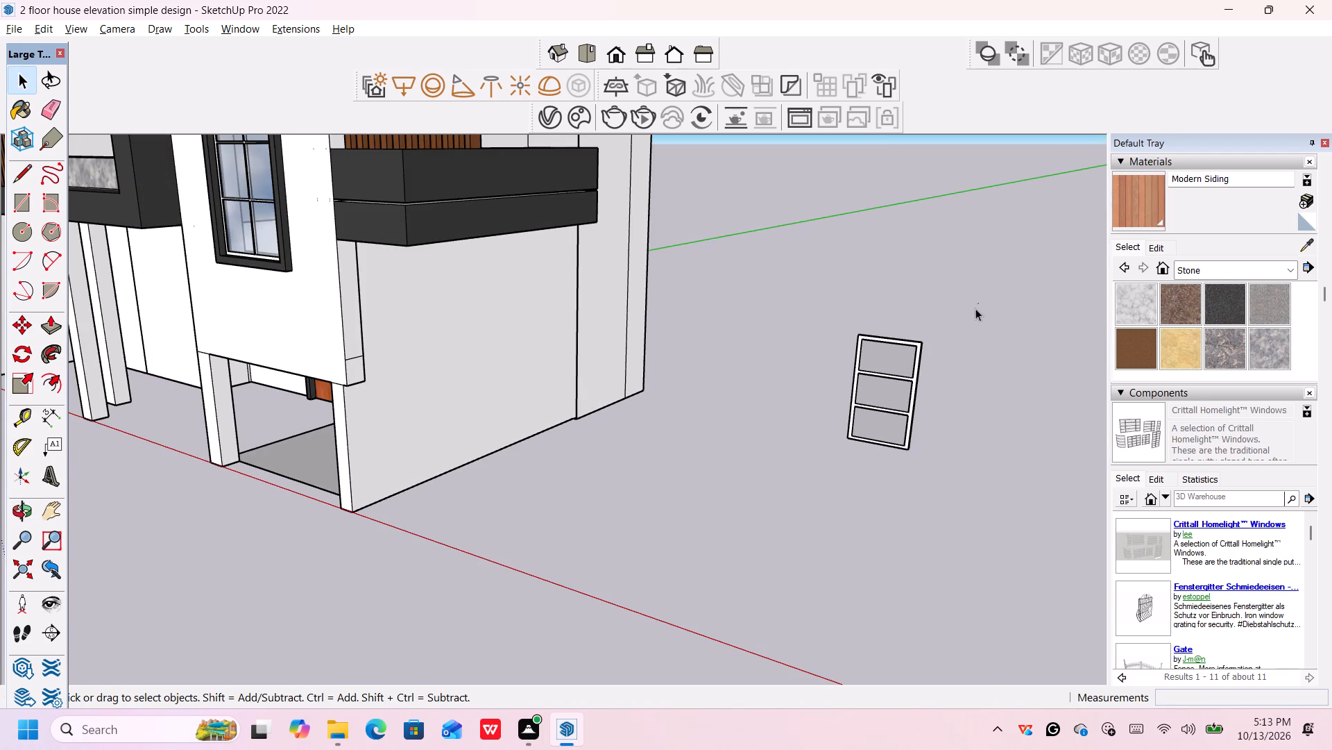
{"action": "left_click_drag", "start_coordinate": [975, 308], "coordinate": [766, 488]}
{"action": "right_click", "coordinate": [875, 400]}
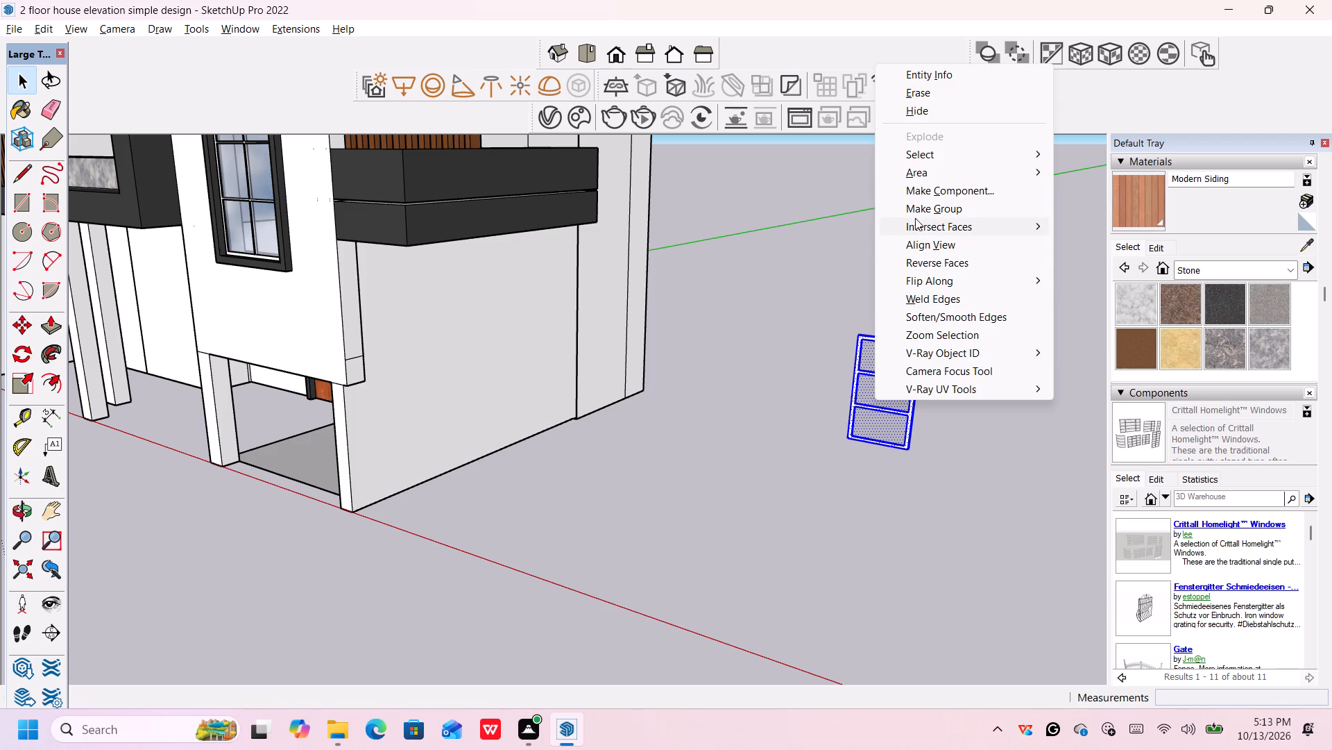
{"action": "left_click", "coordinate": [920, 208]}
Move the frame group by its lower corner about 63' 4" onto the flat roof's front corner, above the orange-framed window.
{"action": "scroll", "coordinate": [848, 476], "scroll_direction": "up", "scroll_amount": 4}
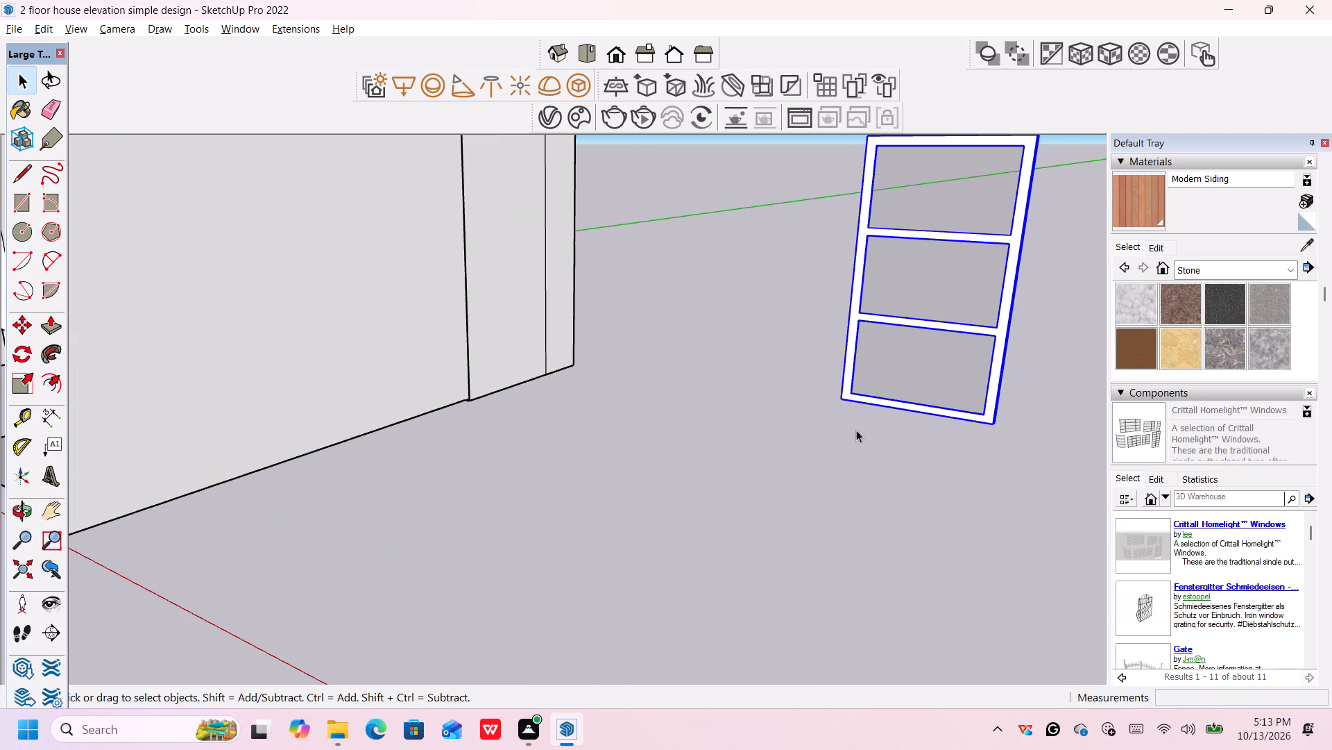
{"action": "key", "text": "m"}
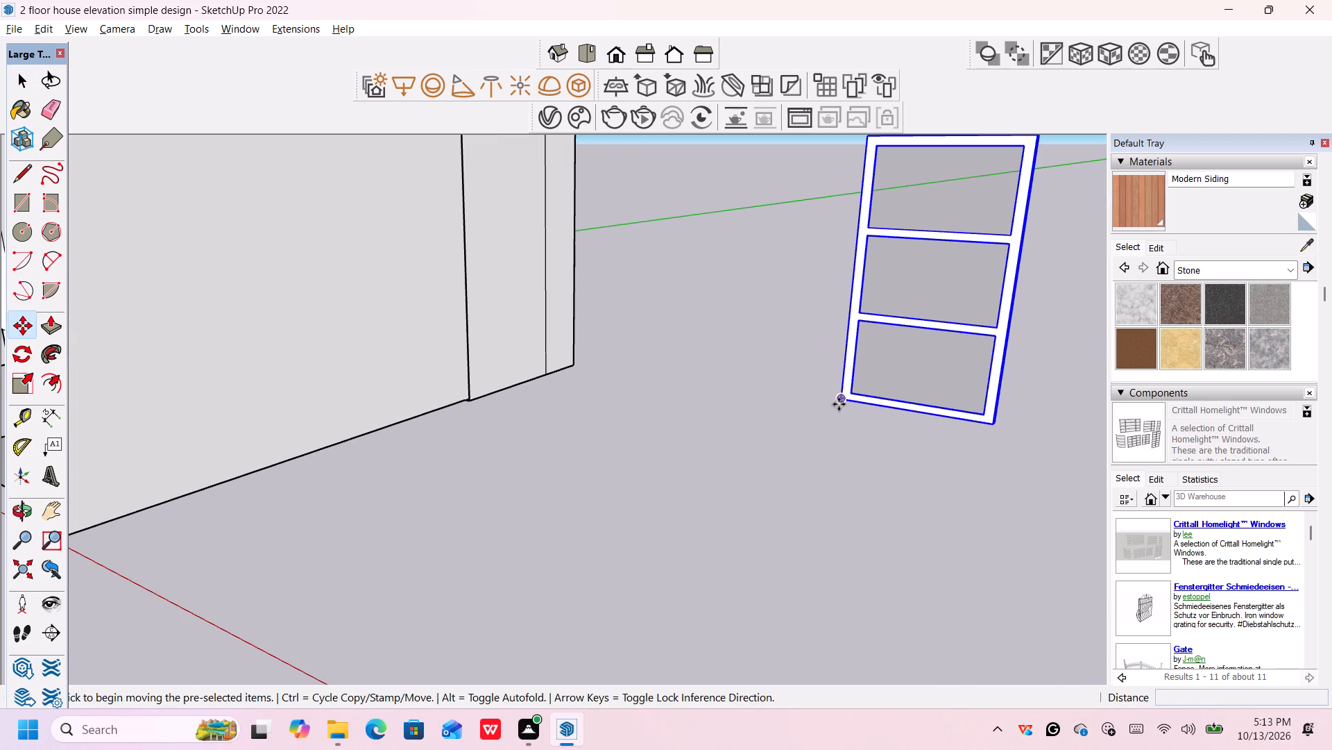
{"action": "left_click", "coordinate": [840, 400]}
{"action": "scroll", "coordinate": [842, 406], "scroll_direction": "down", "scroll_amount": 12}
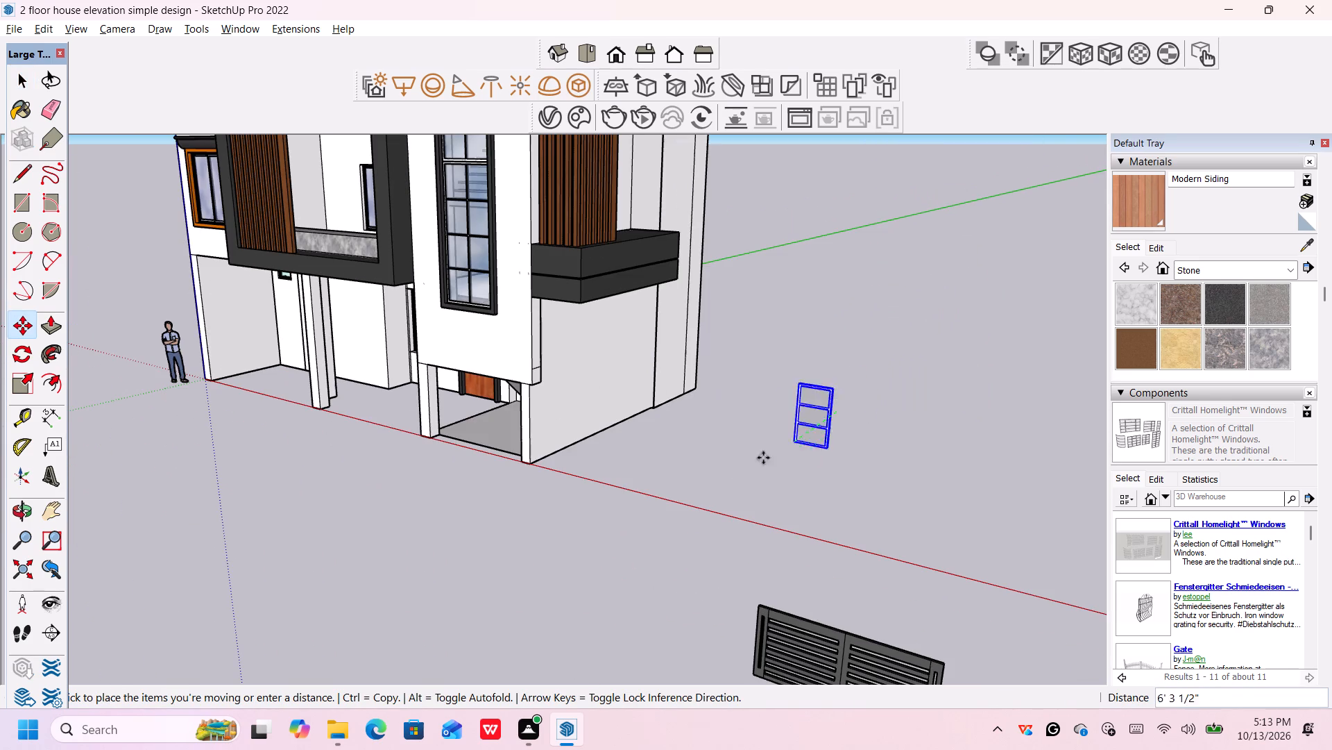
{"action": "middle_click_drag", "start_coordinate": [651, 509], "coordinate": [656, 508]}
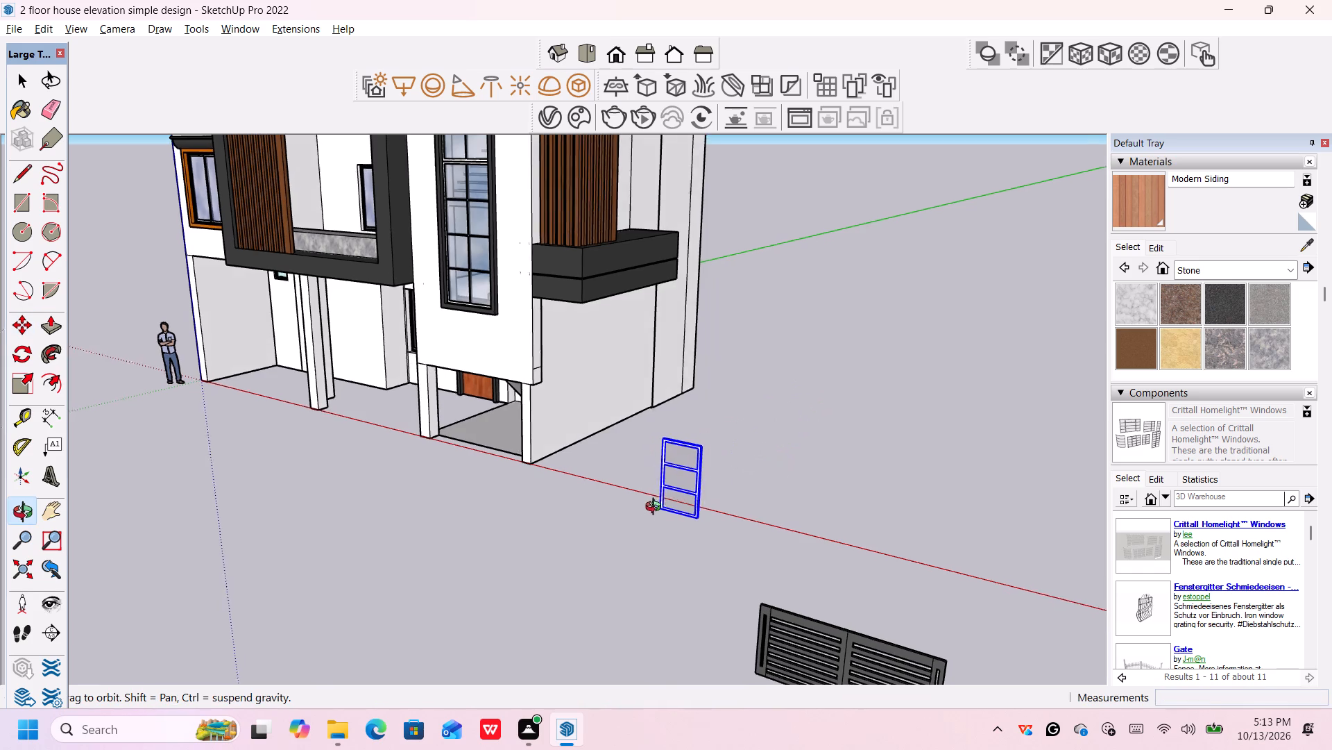
{"action": "middle_click_drag", "start_coordinate": [656, 508], "coordinate": [747, 502]}
{"action": "scroll", "coordinate": [738, 503], "scroll_direction": "down", "scroll_amount": 12}
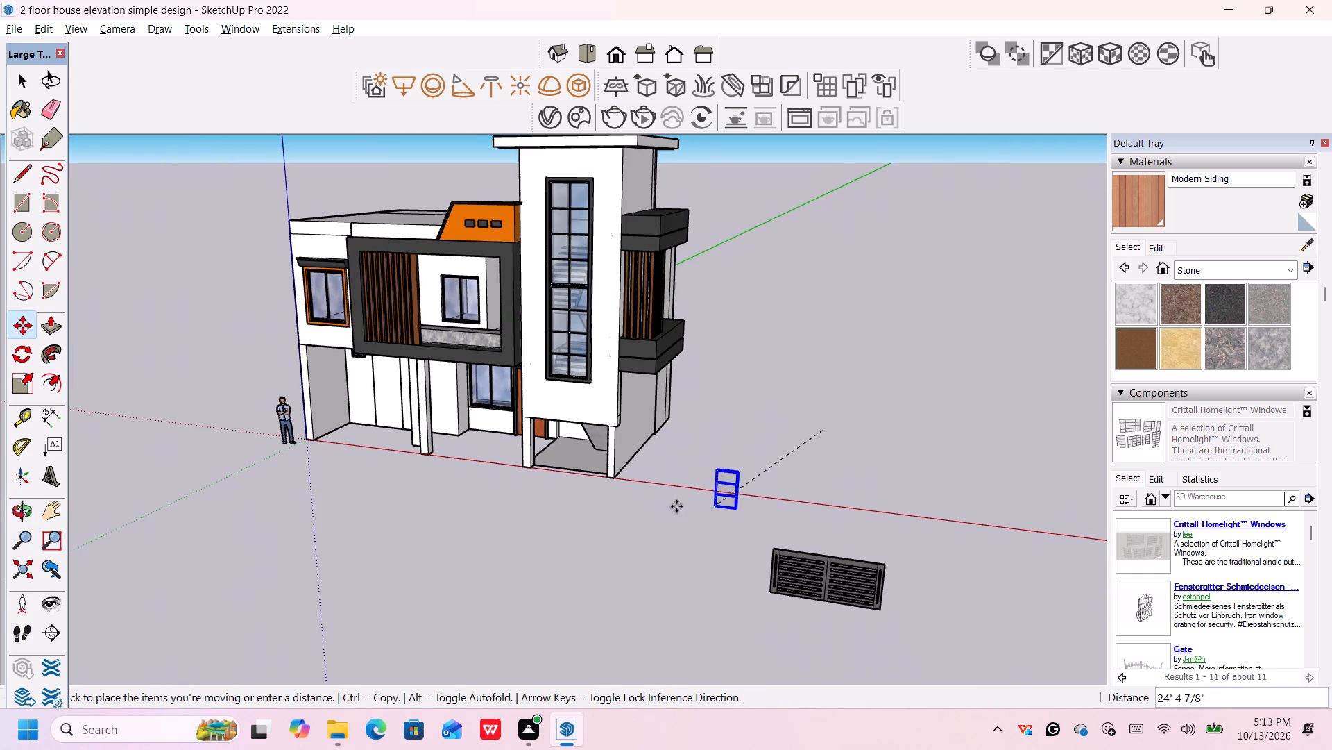
{"action": "scroll", "coordinate": [273, 200], "scroll_direction": "up", "scroll_amount": 10}
{"action": "middle_click_drag", "start_coordinate": [298, 229], "coordinate": [302, 233]}
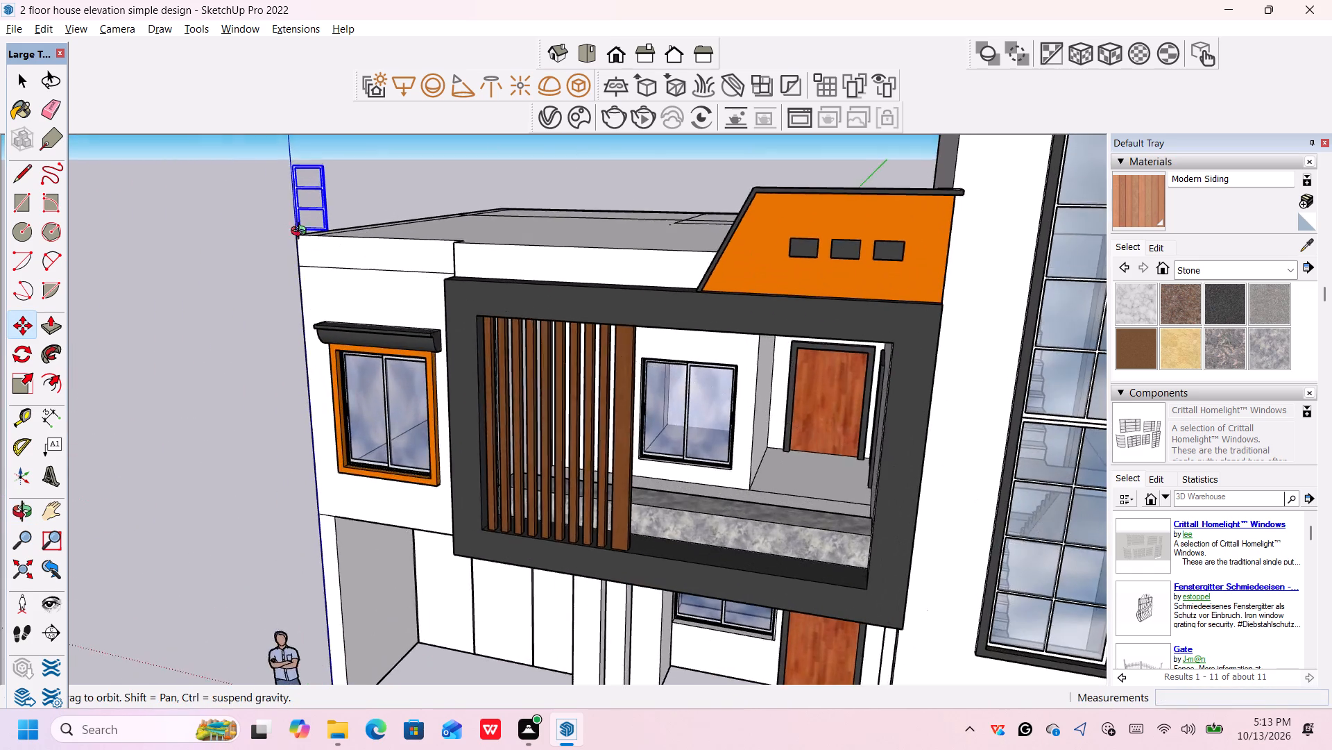
{"action": "middle_click_drag", "start_coordinate": [302, 233], "coordinate": [366, 276]}
{"action": "scroll", "coordinate": [309, 247], "scroll_direction": "up", "scroll_amount": 2}
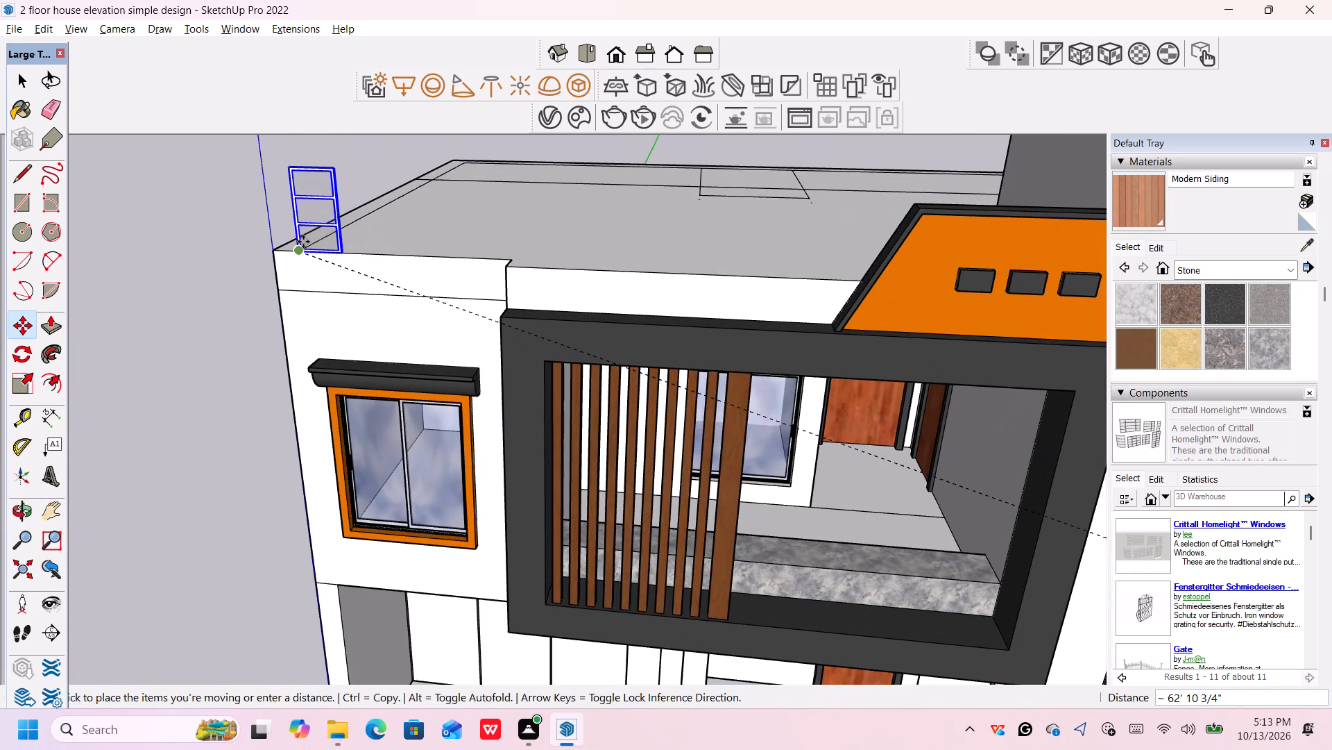
{"action": "scroll", "coordinate": [301, 240], "scroll_direction": "up", "scroll_amount": 1}
{"action": "middle_click_drag", "start_coordinate": [302, 242], "coordinate": [393, 384]}
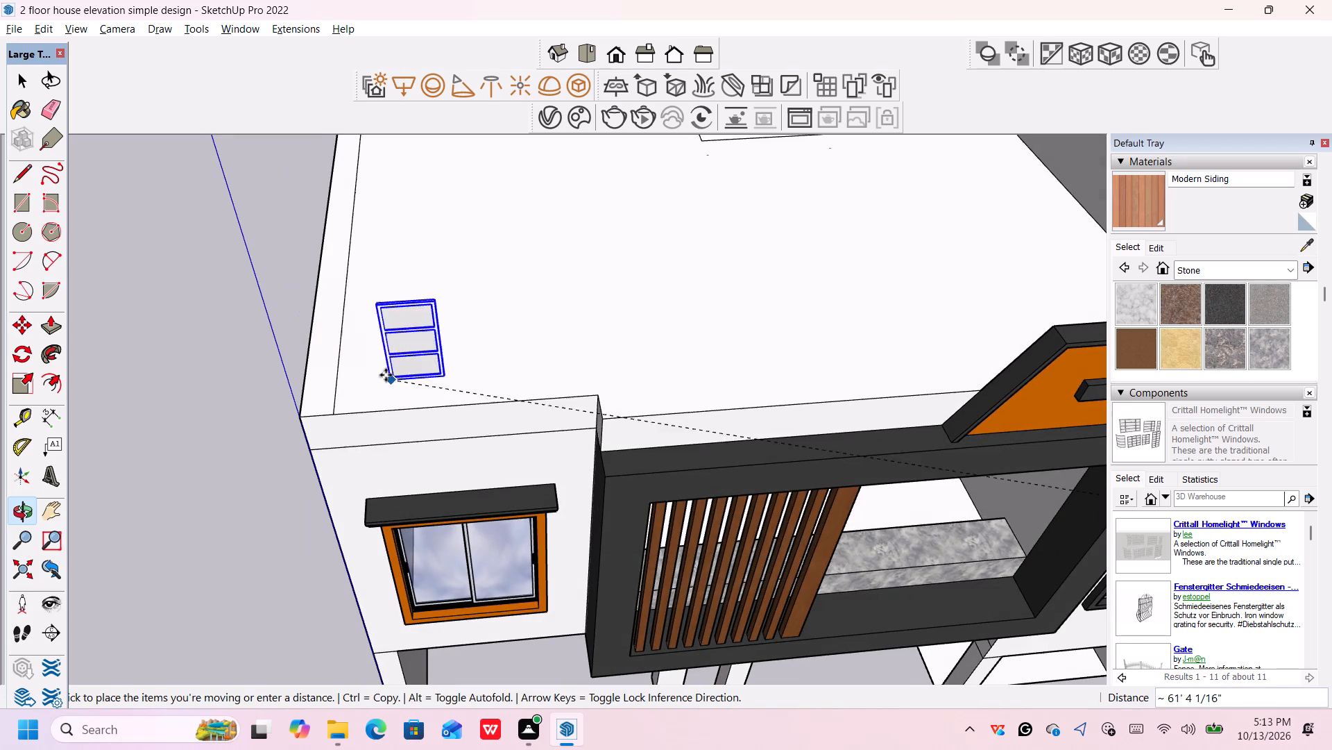
{"action": "left_click", "coordinate": [319, 400]}
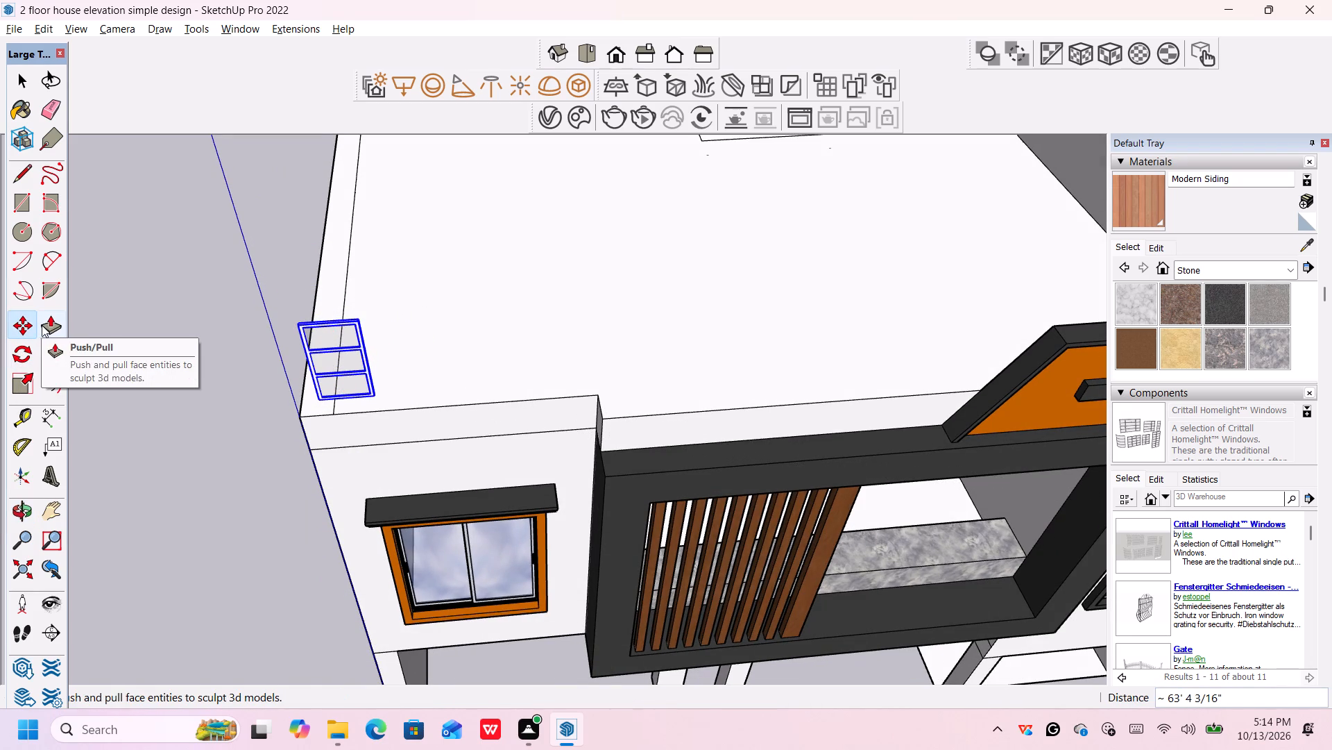
Scale the frame's width along the roof's front edge by a red-axis factor of about 2.64.
{"action": "left_click", "coordinate": [18, 383]}
{"action": "middle_click_drag", "start_coordinate": [386, 369], "coordinate": [293, 360]}
{"action": "scroll", "coordinate": [288, 328], "scroll_direction": "up", "scroll_amount": 10}
{"action": "middle_click_drag", "start_coordinate": [303, 289], "coordinate": [287, 327]}
{"action": "scroll", "coordinate": [287, 327], "scroll_direction": "up", "scroll_amount": 5}
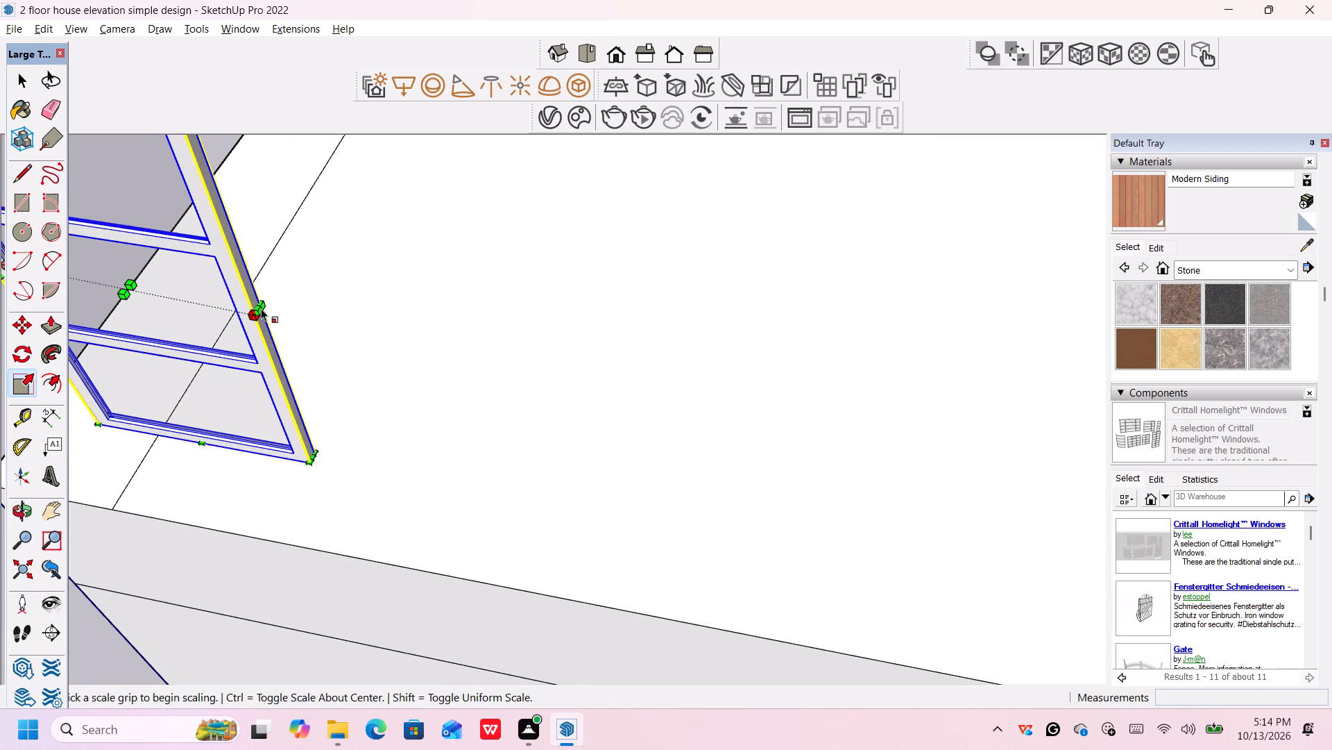
{"action": "left_click", "coordinate": [262, 308]}
{"action": "scroll", "coordinate": [763, 374], "scroll_direction": "down", "scroll_amount": 8}
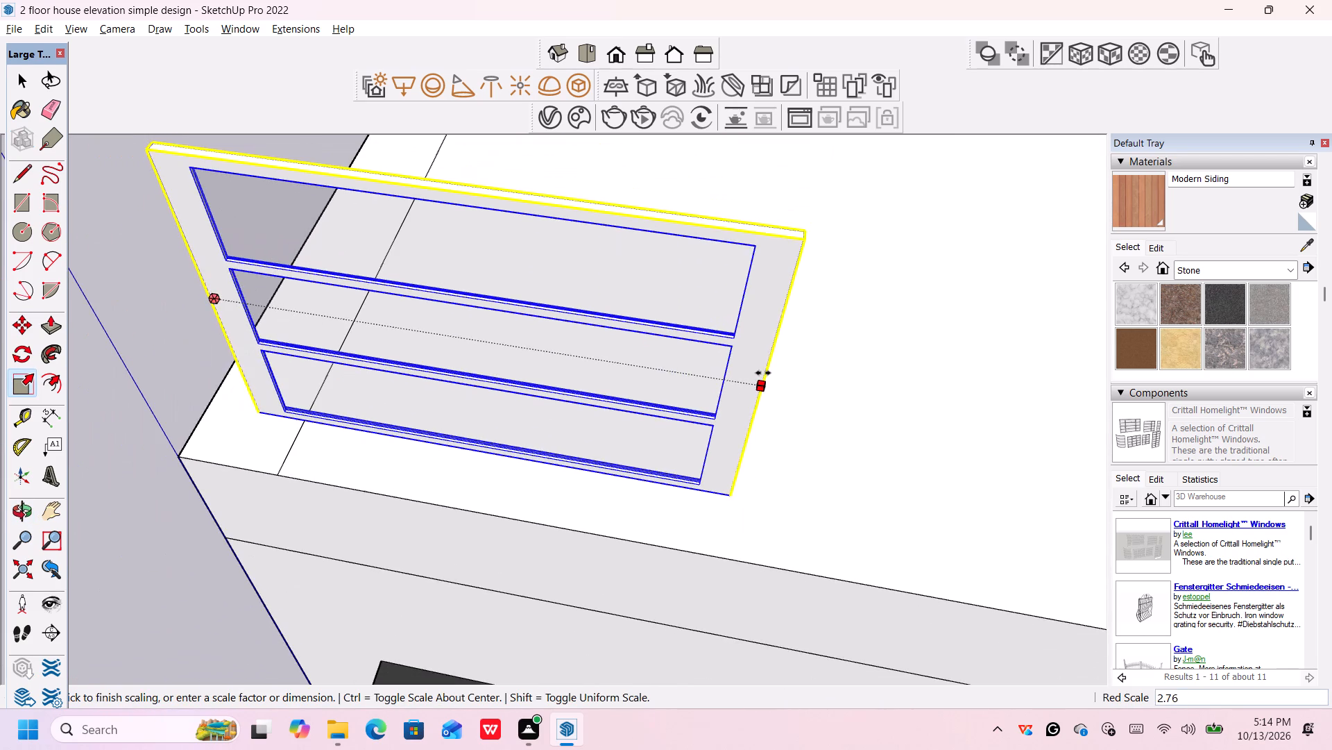
{"action": "middle_click_drag", "start_coordinate": [765, 373], "coordinate": [785, 285]}
{"action": "scroll", "coordinate": [785, 294], "scroll_direction": "down", "scroll_amount": 14}
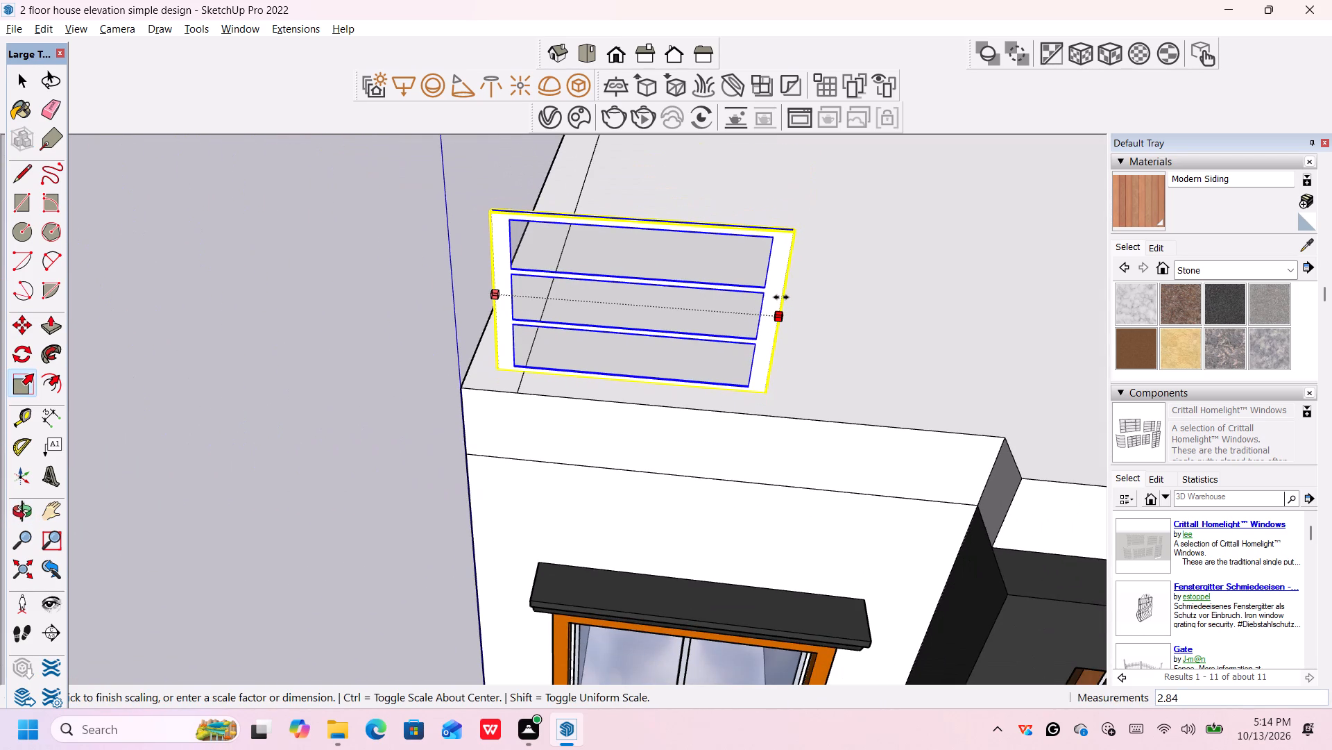
{"action": "middle_click_drag", "start_coordinate": [778, 297], "coordinate": [772, 253]}
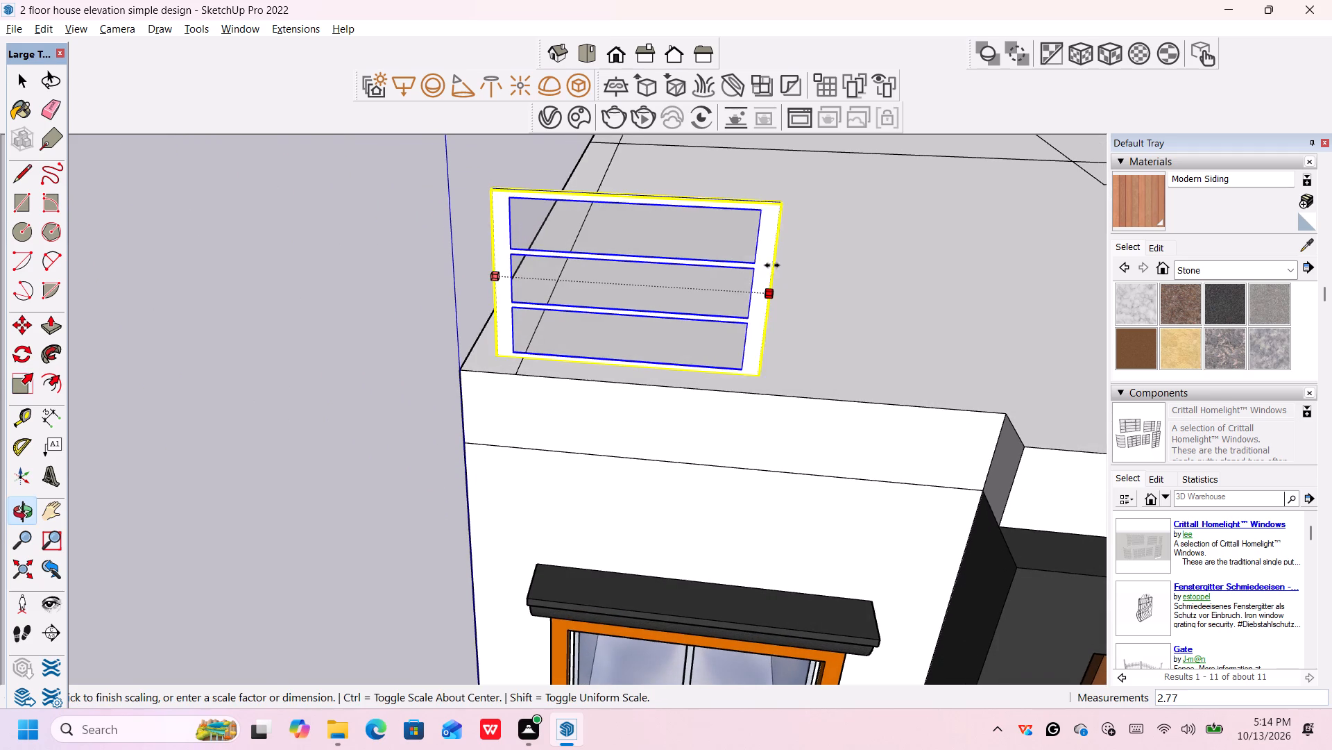
{"action": "scroll", "coordinate": [757, 278], "scroll_direction": "down", "scroll_amount": 2}
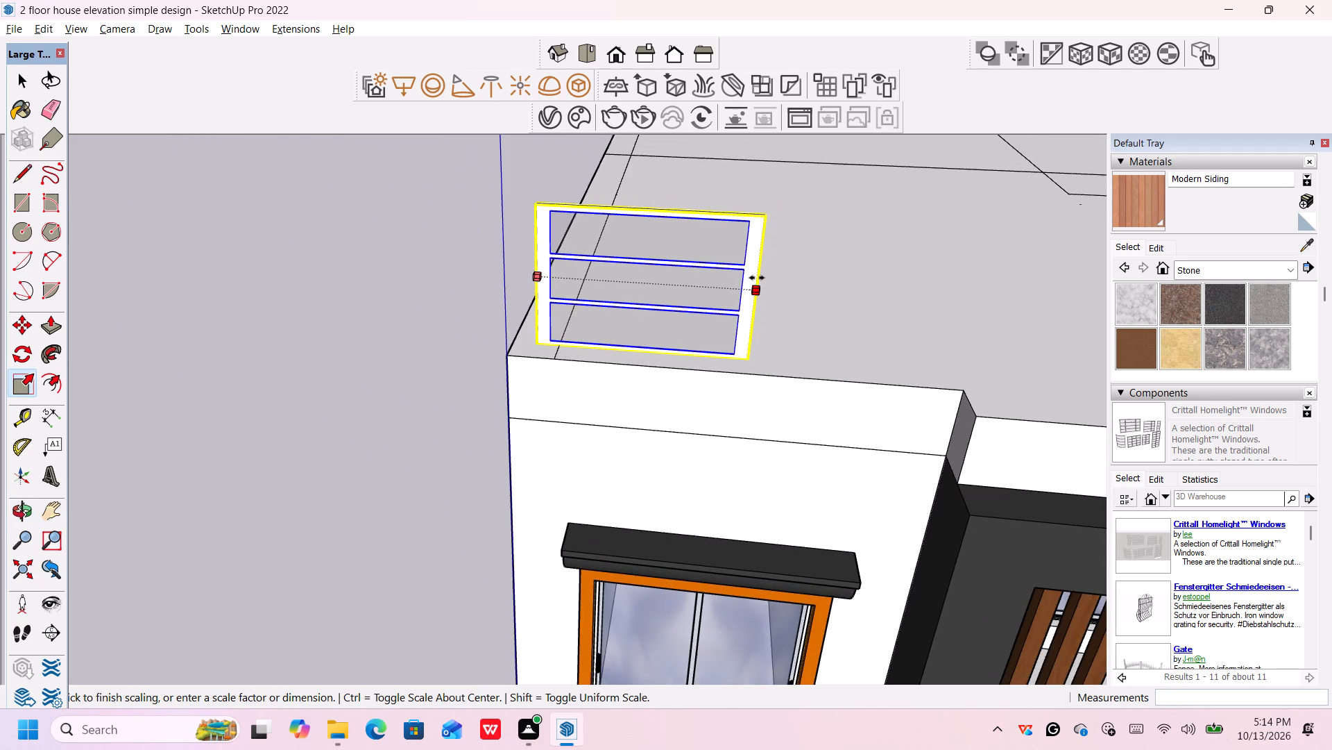
{"action": "scroll", "coordinate": [757, 278], "scroll_direction": "down", "scroll_amount": 2}
{"action": "left_click", "coordinate": [757, 278]}
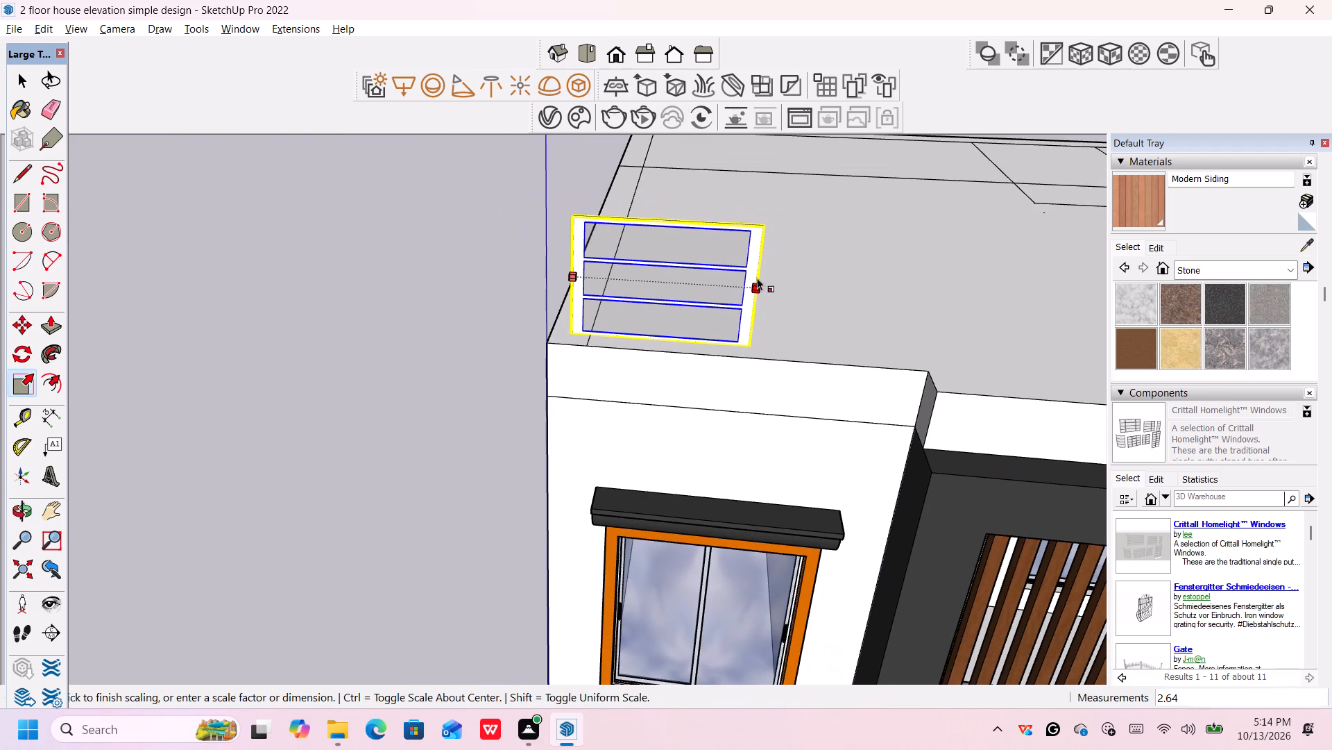
Scale the frame's height down from its top edge by a blue-axis factor of about 0.65.
{"action": "scroll", "coordinate": [573, 331], "scroll_direction": "up", "scroll_amount": 2}
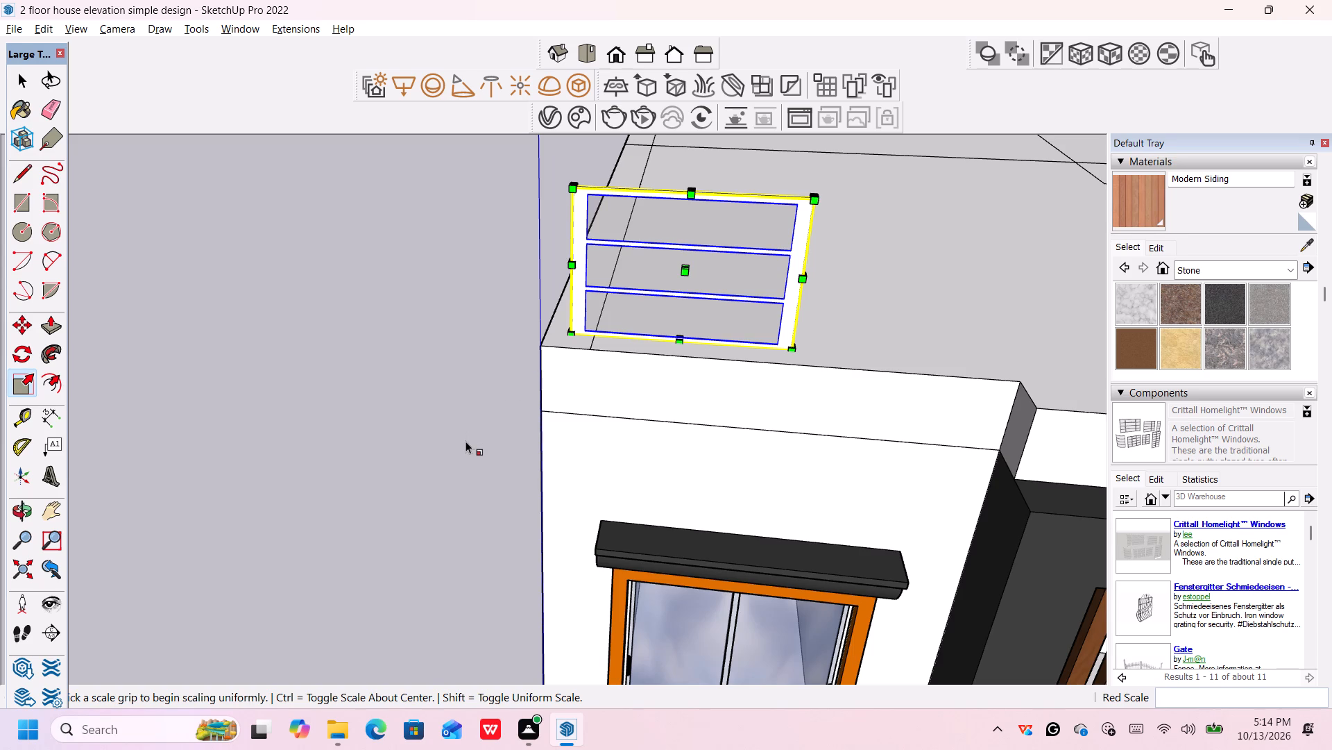
{"action": "scroll", "coordinate": [466, 446], "scroll_direction": "down", "scroll_amount": 11}
{"action": "middle_click_drag", "start_coordinate": [480, 514], "coordinate": [570, 359]}
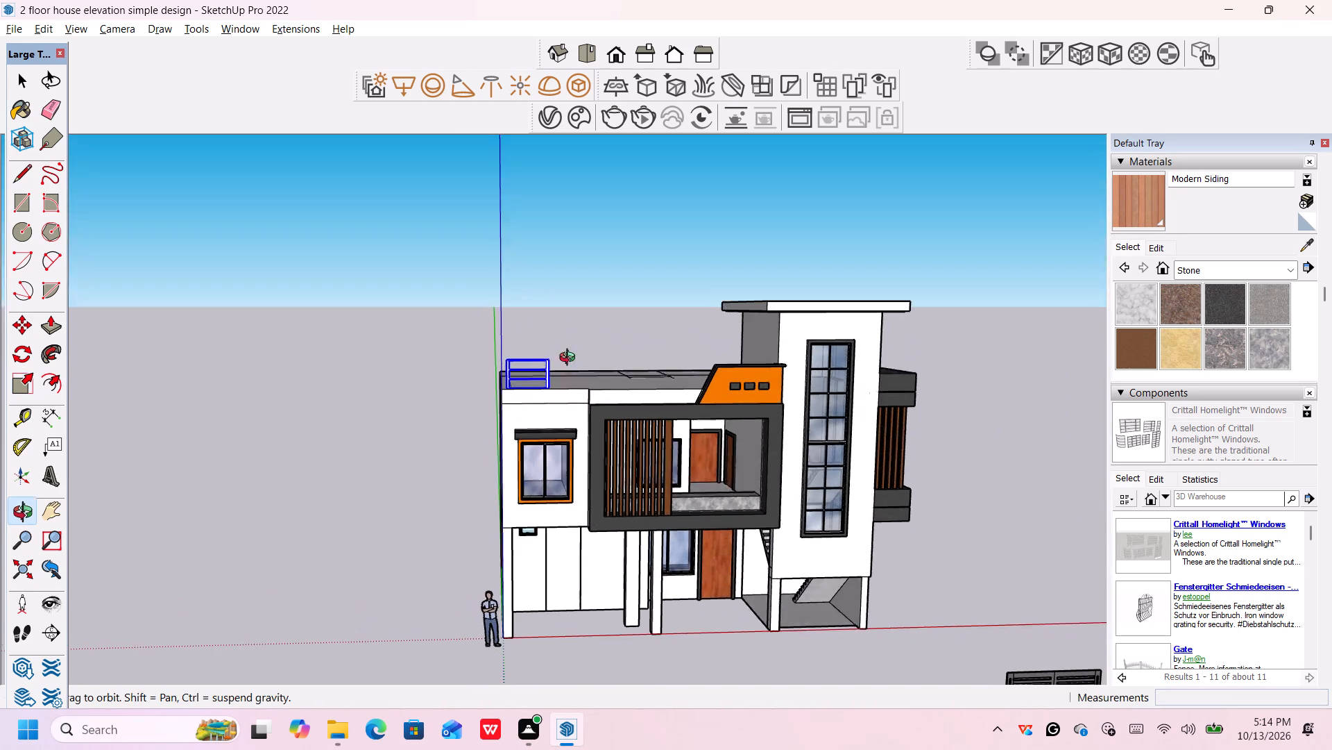
{"action": "middle_click_drag", "start_coordinate": [570, 359], "coordinate": [577, 348]}
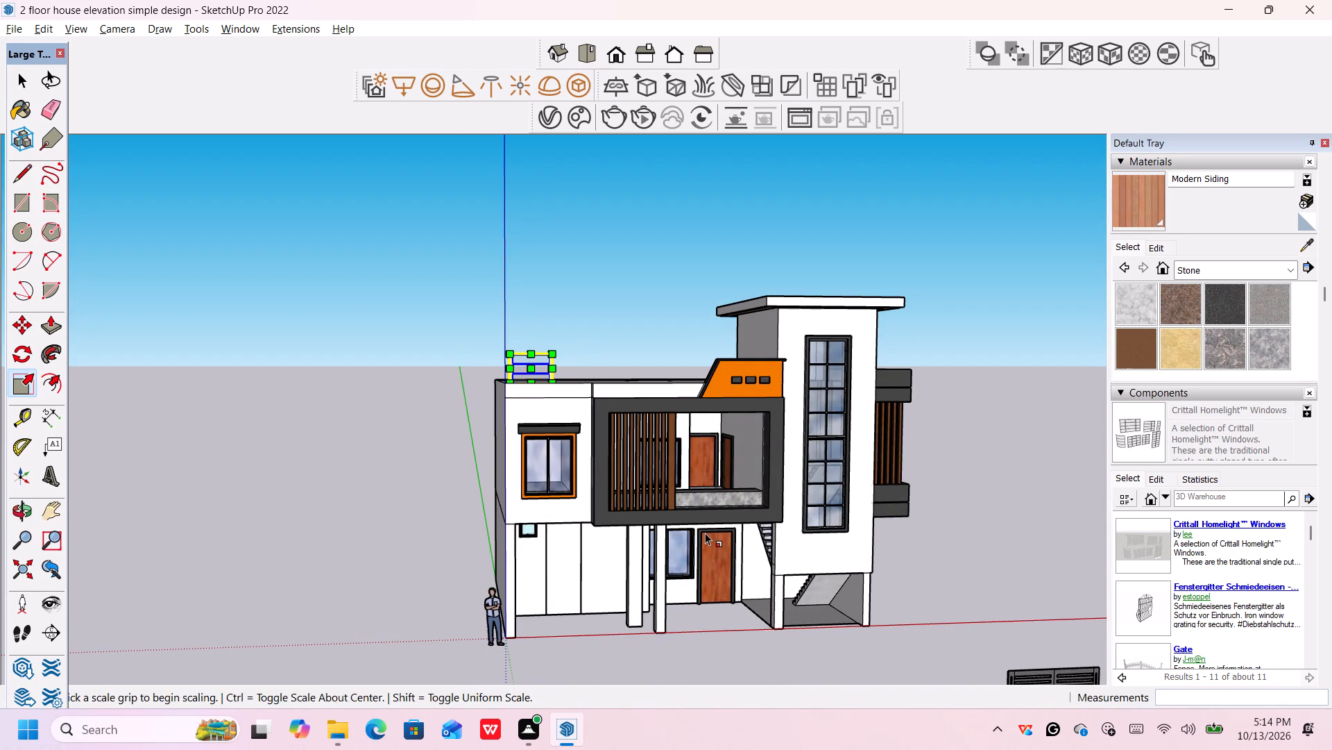
{"action": "scroll", "coordinate": [595, 412], "scroll_direction": "up", "scroll_amount": 4}
{"action": "middle_click_drag", "start_coordinate": [565, 367], "coordinate": [561, 368]}
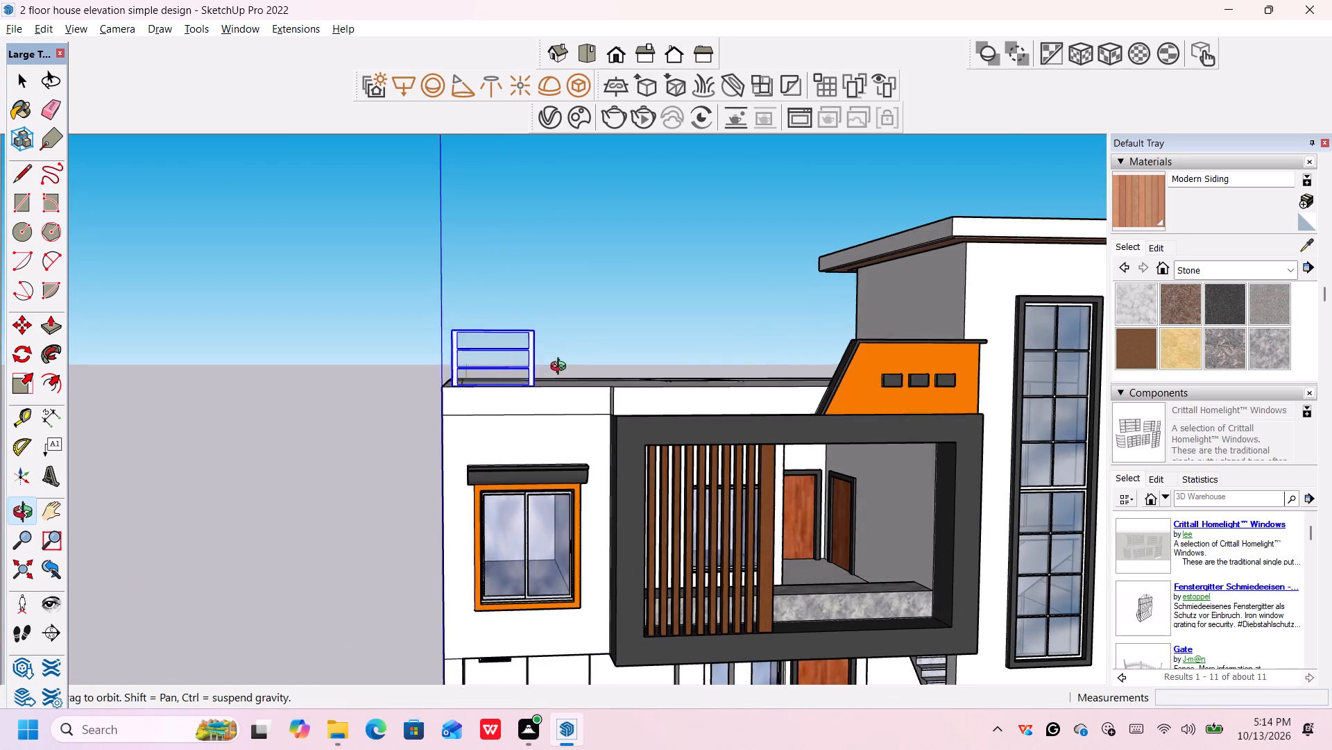
{"action": "middle_click_drag", "start_coordinate": [561, 368], "coordinate": [538, 365]}
{"action": "scroll", "coordinate": [526, 353], "scroll_direction": "up", "scroll_amount": 3}
{"action": "middle_click_drag", "start_coordinate": [472, 330], "coordinate": [504, 451]}
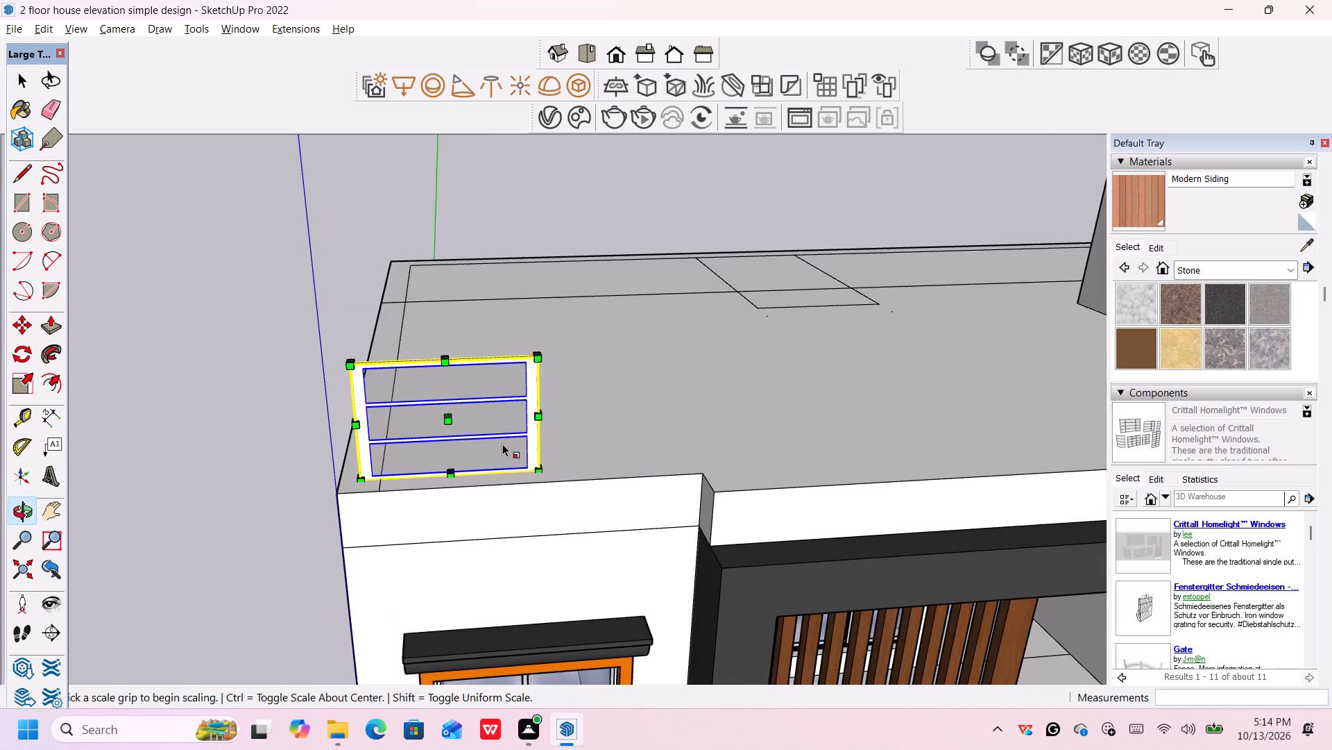
{"action": "scroll", "coordinate": [426, 359], "scroll_direction": "up", "scroll_amount": 4}
{"action": "middle_click_drag", "start_coordinate": [452, 369], "coordinate": [462, 447]}
{"action": "scroll", "coordinate": [471, 412], "scroll_direction": "up", "scroll_amount": 5}
{"action": "left_click", "coordinate": [453, 410]}
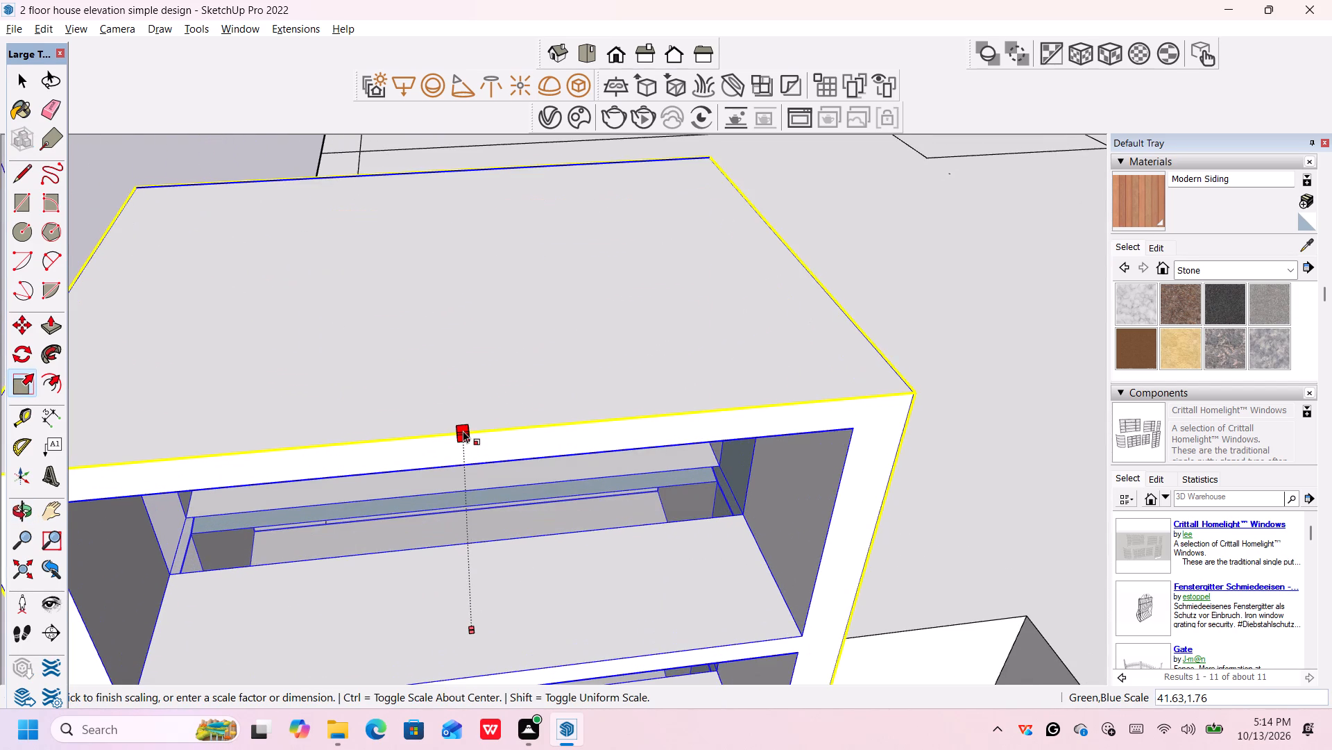
{"action": "key", "text": "Escape"}
{"action": "scroll", "coordinate": [463, 397], "scroll_direction": "up", "scroll_amount": 1}
{"action": "middle_click_drag", "start_coordinate": [463, 404], "coordinate": [464, 451]}
{"action": "middle_click", "coordinate": [466, 446]}
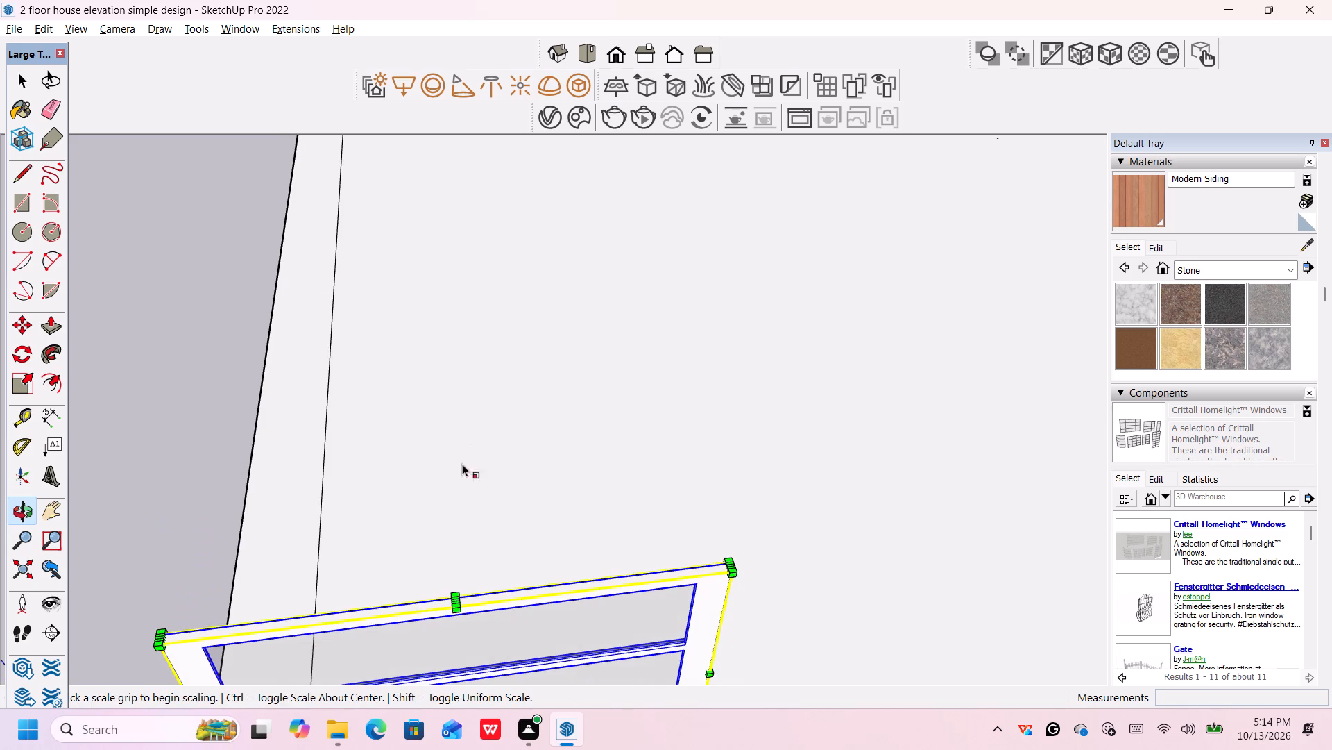
{"action": "scroll", "coordinate": [454, 574], "scroll_direction": "up", "scroll_amount": 4}
{"action": "left_click", "coordinate": [461, 622]}
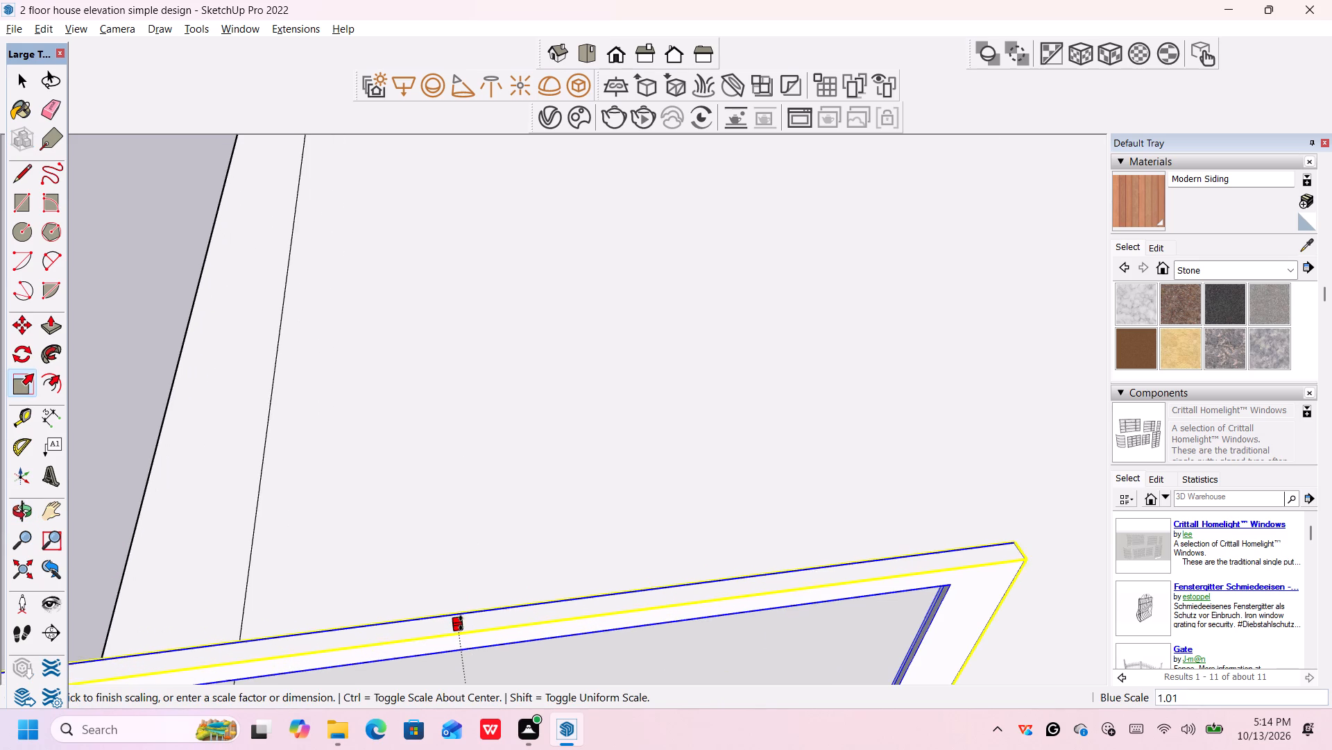
{"action": "scroll", "coordinate": [461, 624], "scroll_direction": "down", "scroll_amount": 16}
{"action": "middle_click_drag", "start_coordinate": [467, 609], "coordinate": [470, 594]}
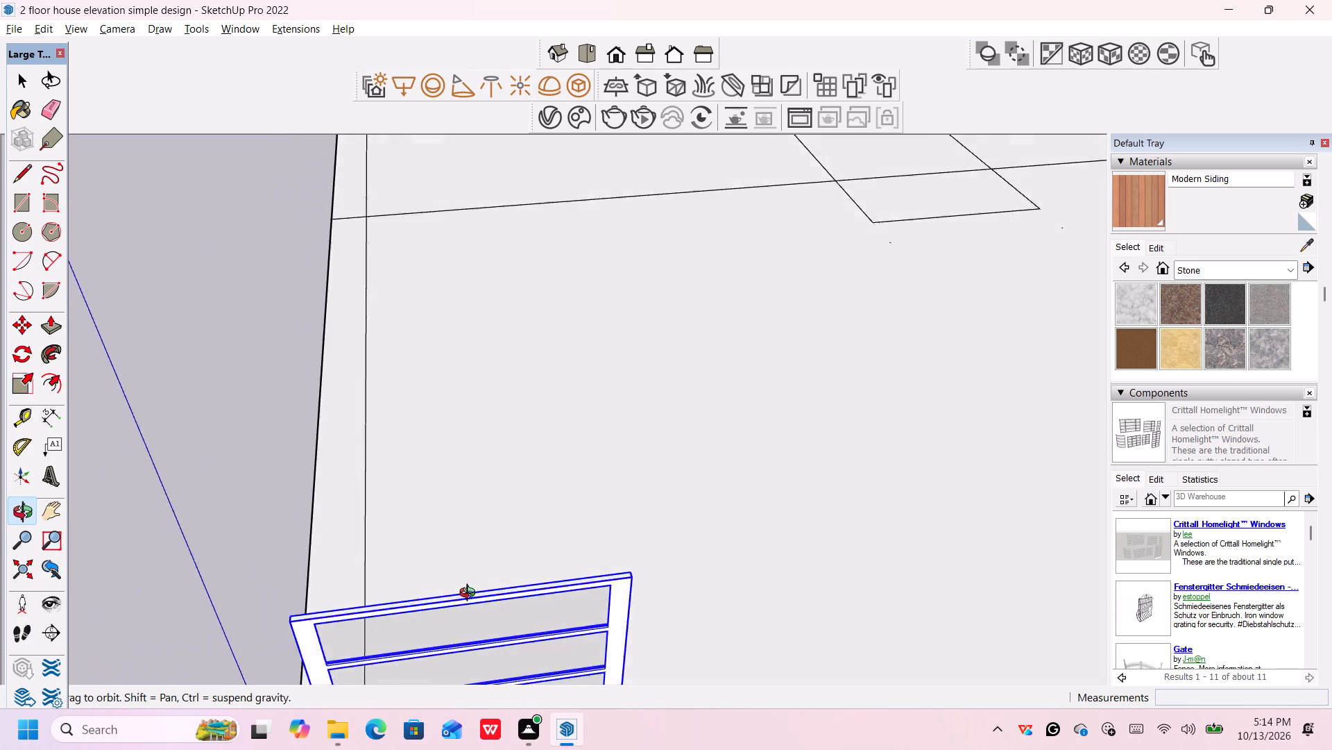
{"action": "middle_click_drag", "start_coordinate": [470, 594], "coordinate": [479, 483]}
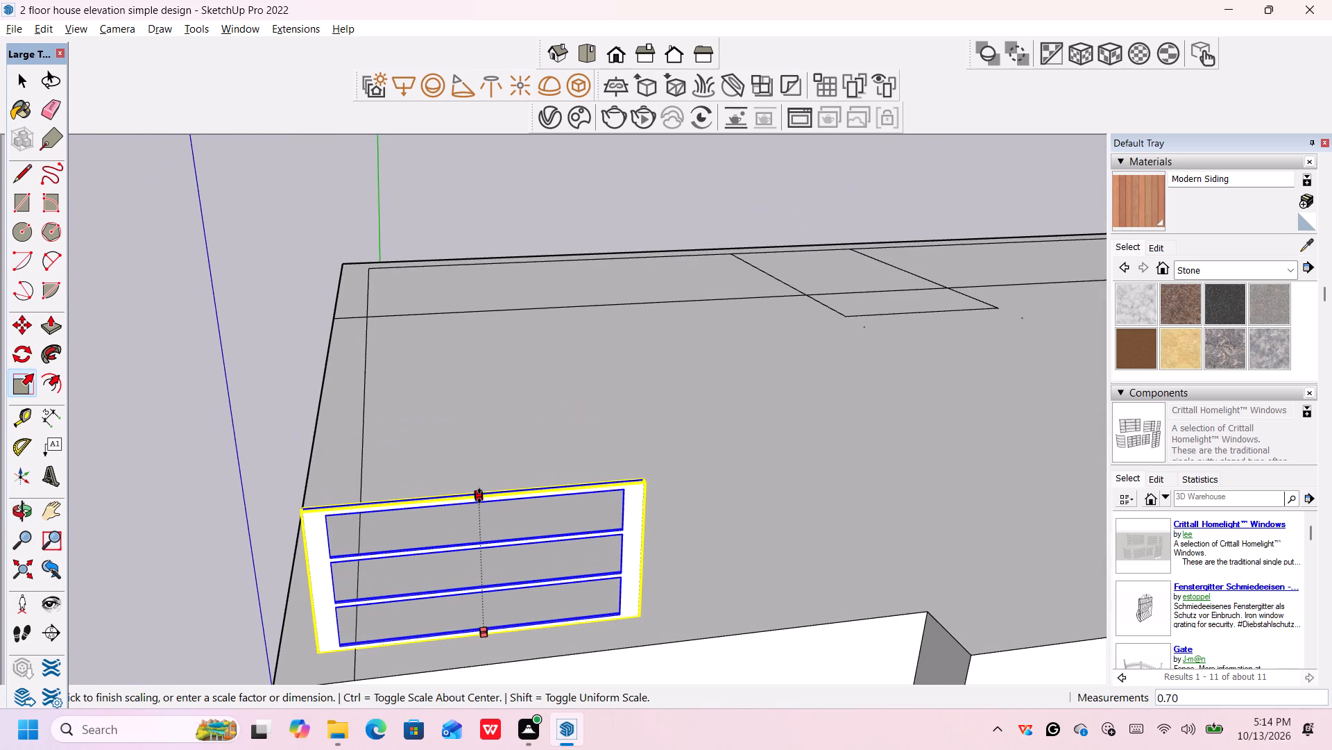
{"action": "scroll", "coordinate": [479, 496], "scroll_direction": "down", "scroll_amount": 13}
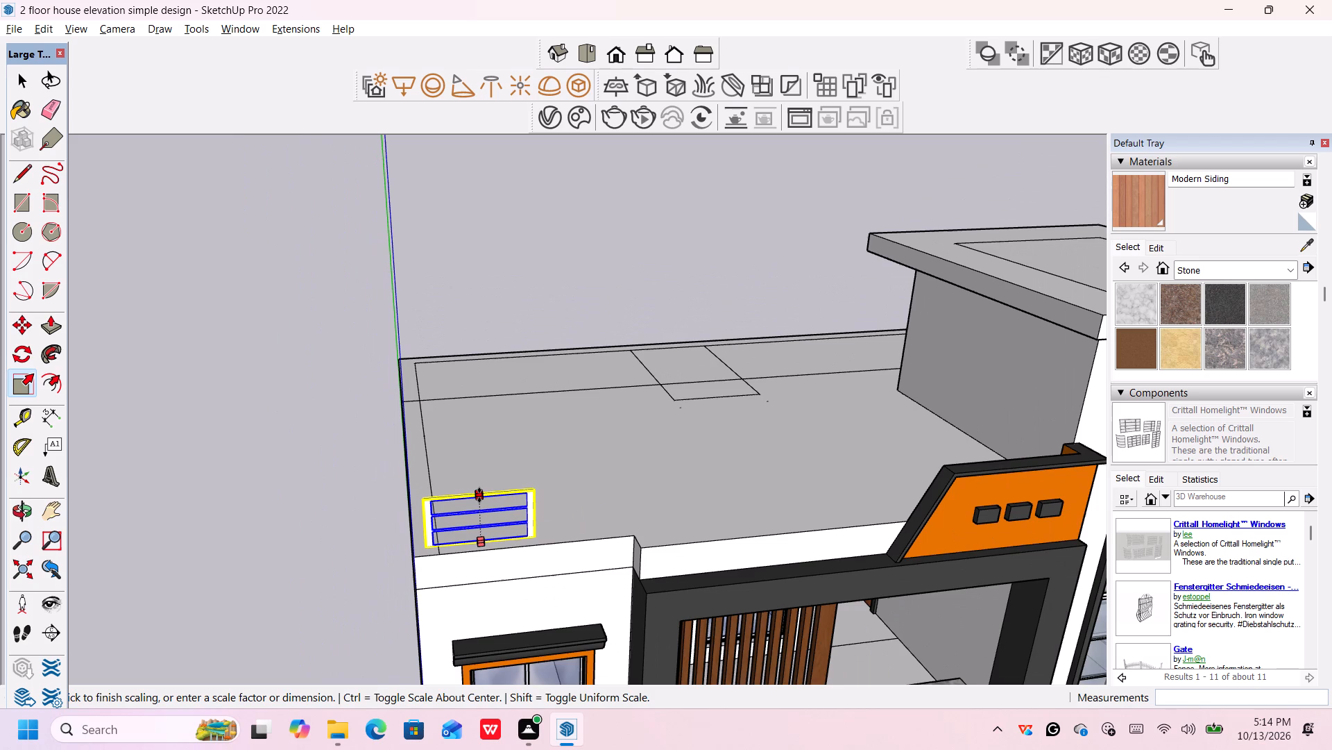
{"action": "middle_click_drag", "start_coordinate": [479, 495], "coordinate": [414, 394]}
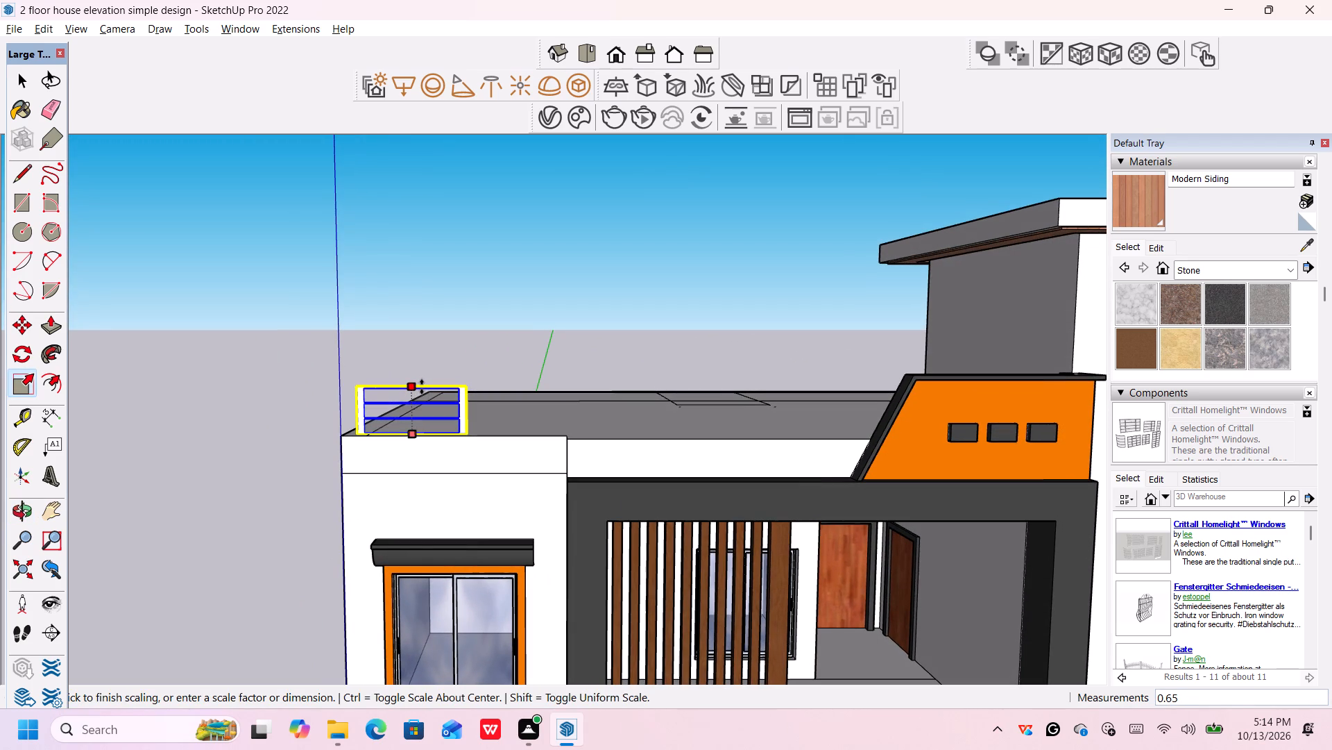
{"action": "left_click", "coordinate": [422, 387]}
{"action": "scroll", "coordinate": [468, 410], "scroll_direction": "up", "scroll_amount": 1}
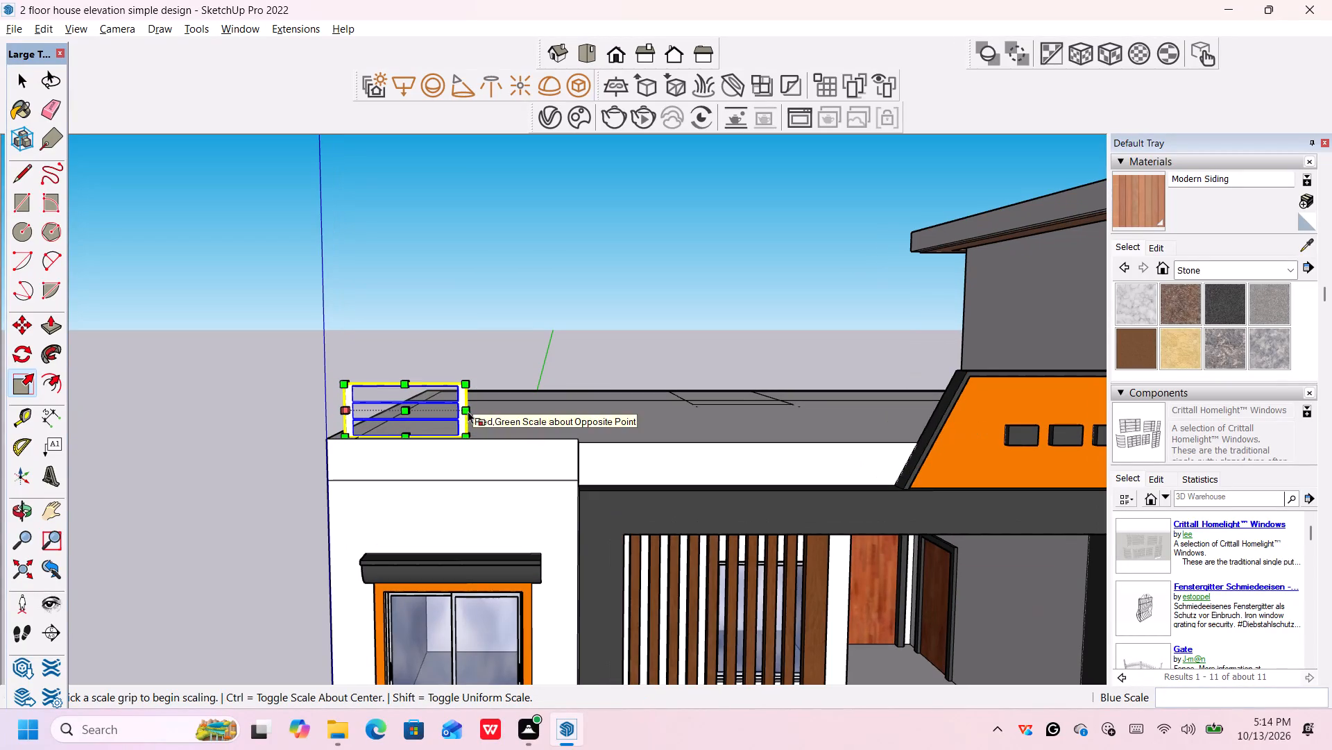
{"action": "key", "text": "space"}
{"action": "left_click", "coordinate": [246, 501]}
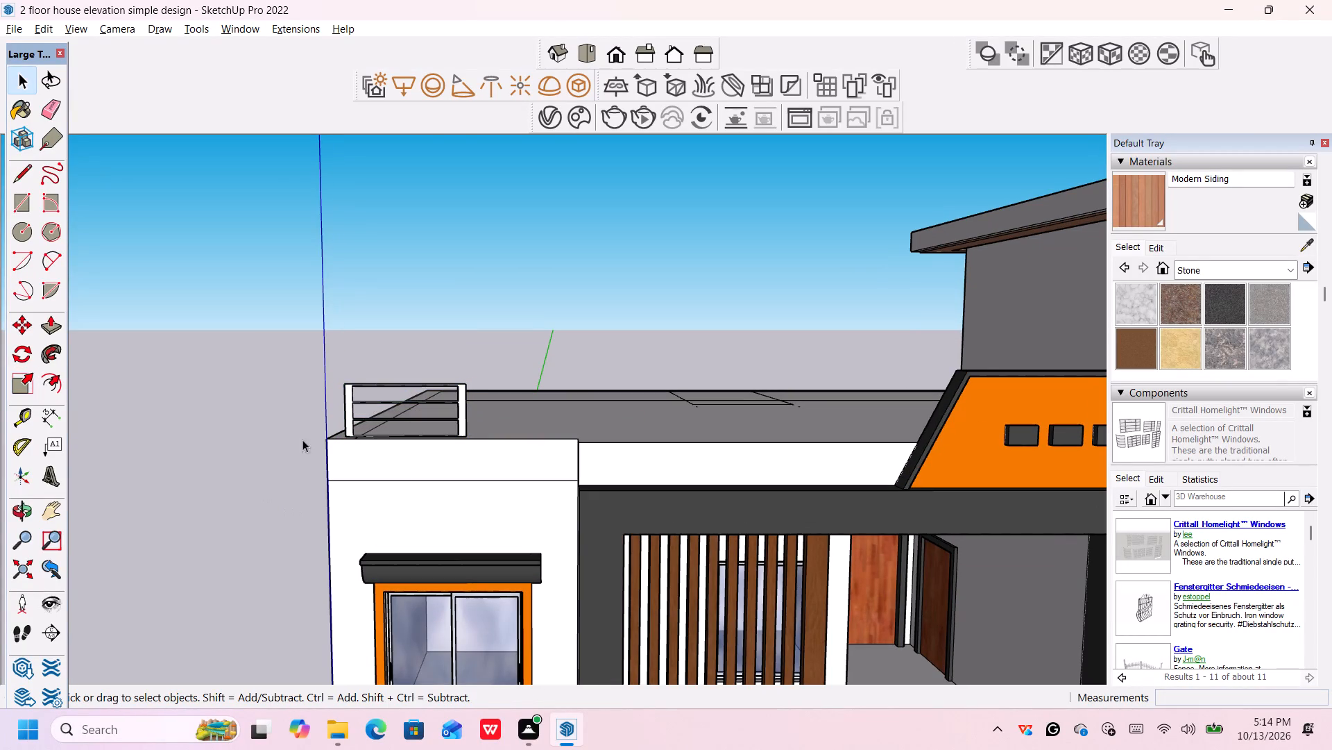
Copy the frame about 4' 5" along the red axis so the copy butts against its end on the front roof edge.
{"action": "scroll", "coordinate": [400, 424], "scroll_direction": "down", "scroll_amount": 2}
{"action": "scroll", "coordinate": [385, 427], "scroll_direction": "up", "scroll_amount": 2}
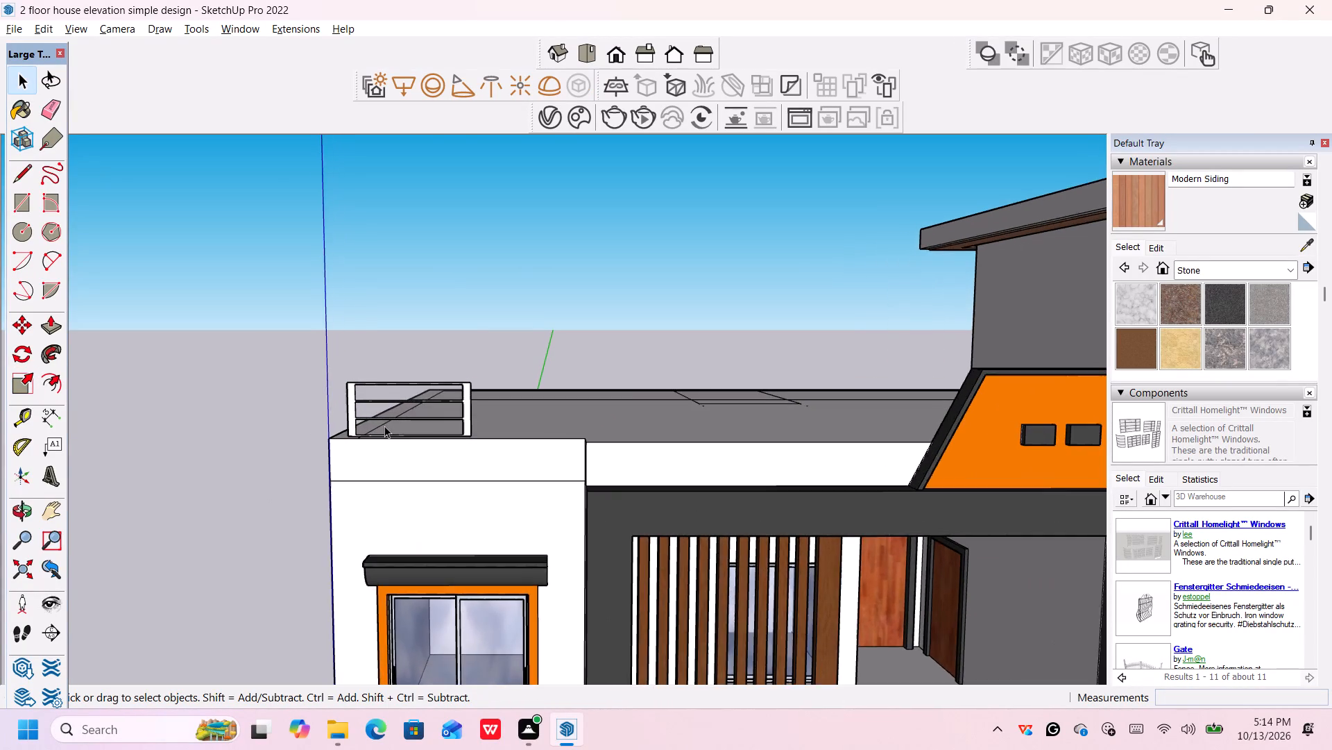
{"action": "middle_click_drag", "start_coordinate": [384, 426], "coordinate": [409, 447]}
{"action": "scroll", "coordinate": [402, 447], "scroll_direction": "up", "scroll_amount": 5}
{"action": "scroll", "coordinate": [406, 444], "scroll_direction": "down", "scroll_amount": 3}
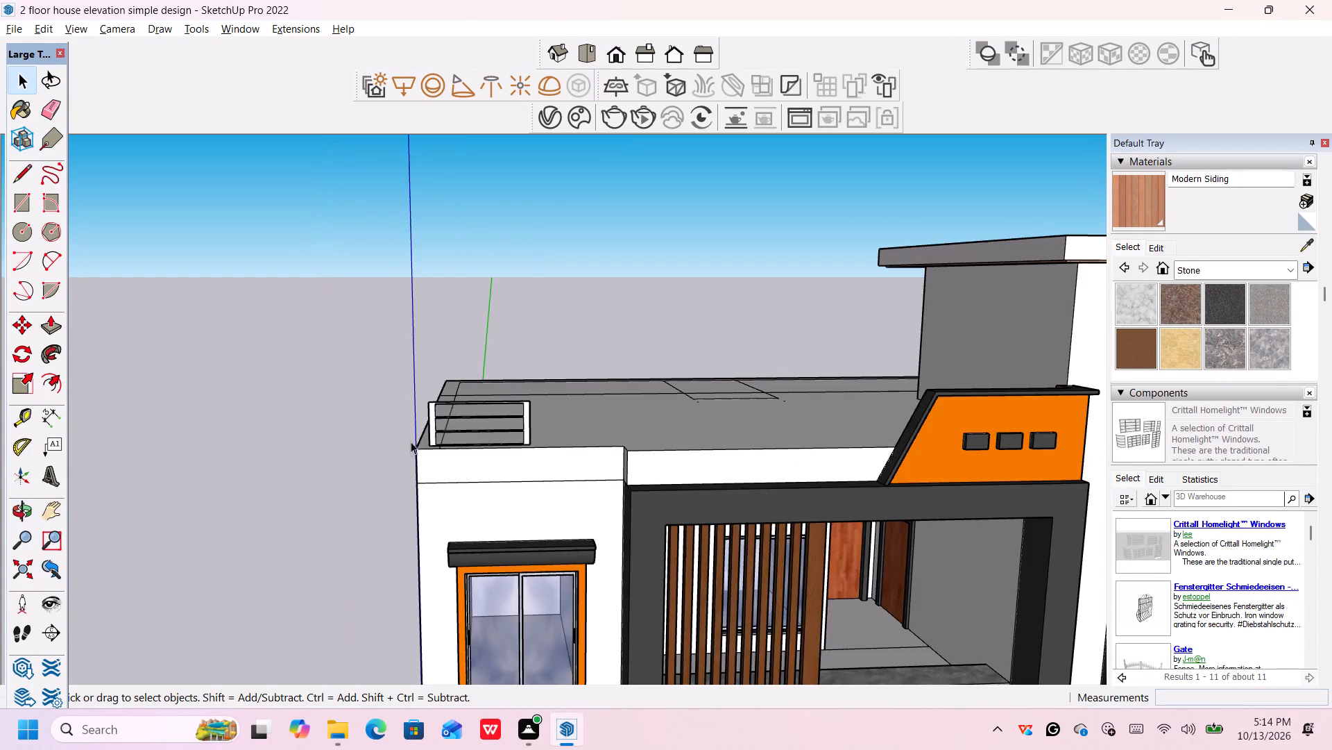
{"action": "scroll", "coordinate": [417, 437], "scroll_direction": "up", "scroll_amount": 2}
{"action": "scroll", "coordinate": [470, 462], "scroll_direction": "down", "scroll_amount": 1}
{"action": "scroll", "coordinate": [478, 471], "scroll_direction": "up", "scroll_amount": 1}
{"action": "left_click", "coordinate": [558, 539]}
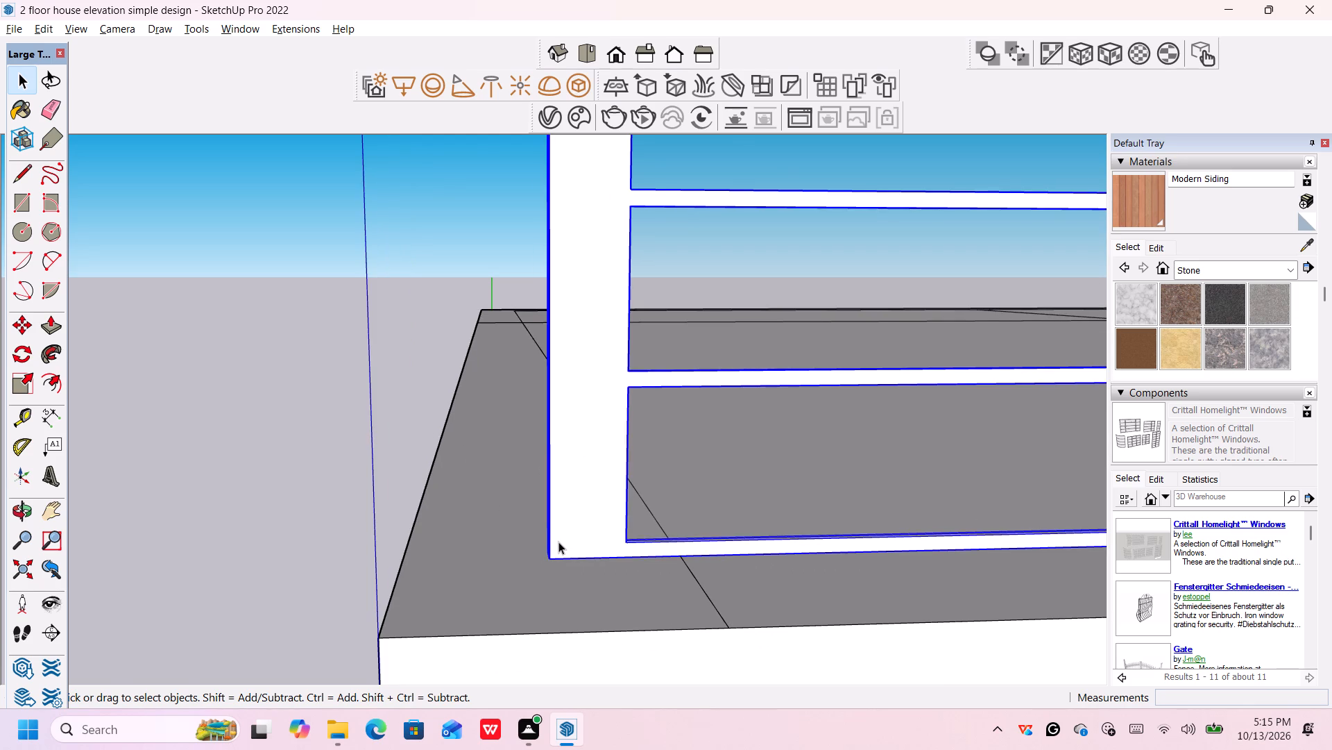
{"action": "key", "text": "m"}
{"action": "left_click", "coordinate": [549, 559]}
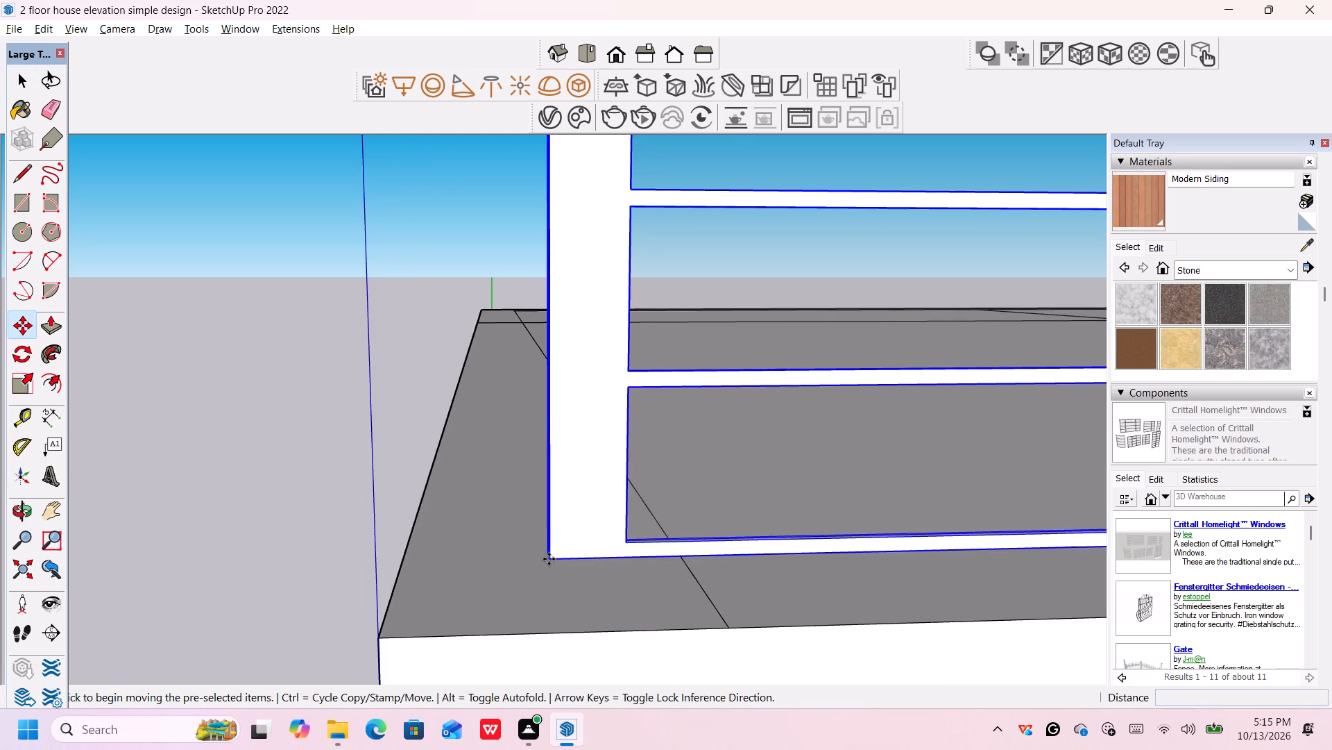
{"action": "scroll", "coordinate": [616, 547], "scroll_direction": "down", "scroll_amount": 6}
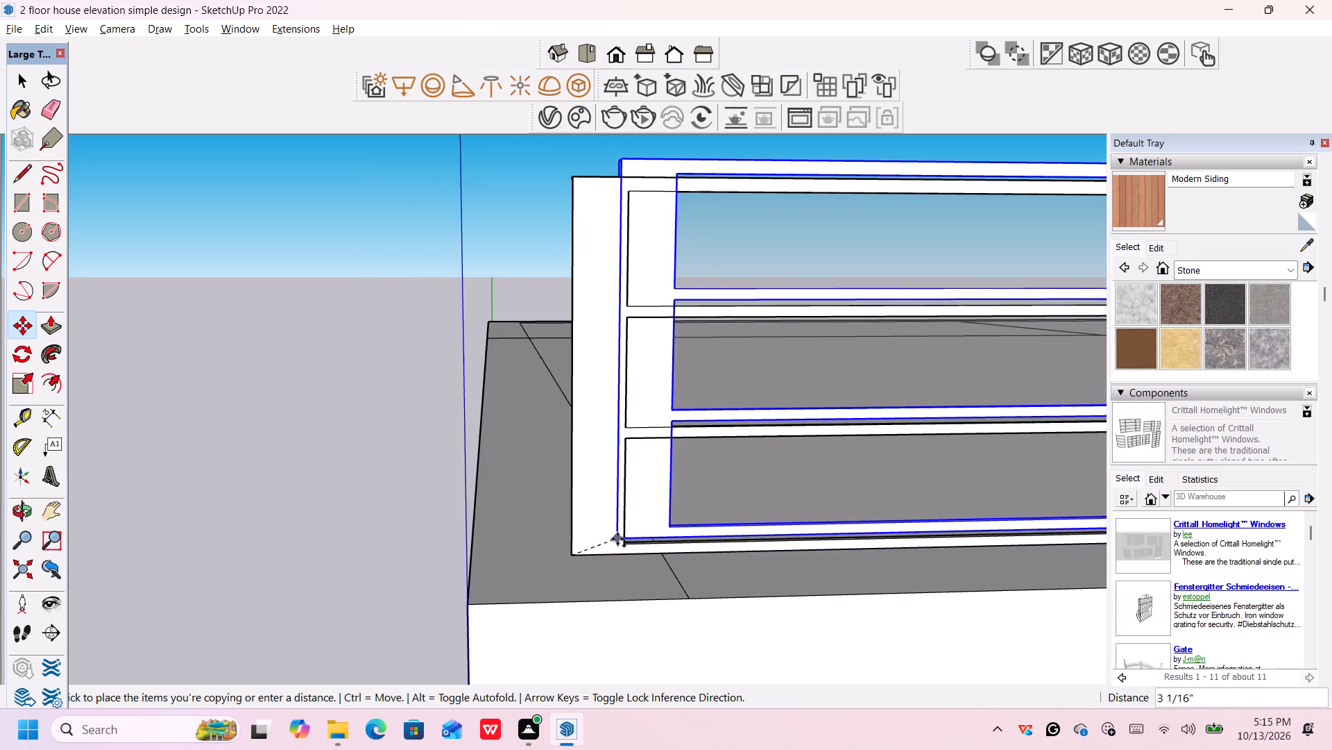
{"action": "scroll", "coordinate": [613, 542], "scroll_direction": "down", "scroll_amount": 3}
{"action": "middle_click_drag", "start_coordinate": [614, 544], "coordinate": [596, 538], "text": "shift"}
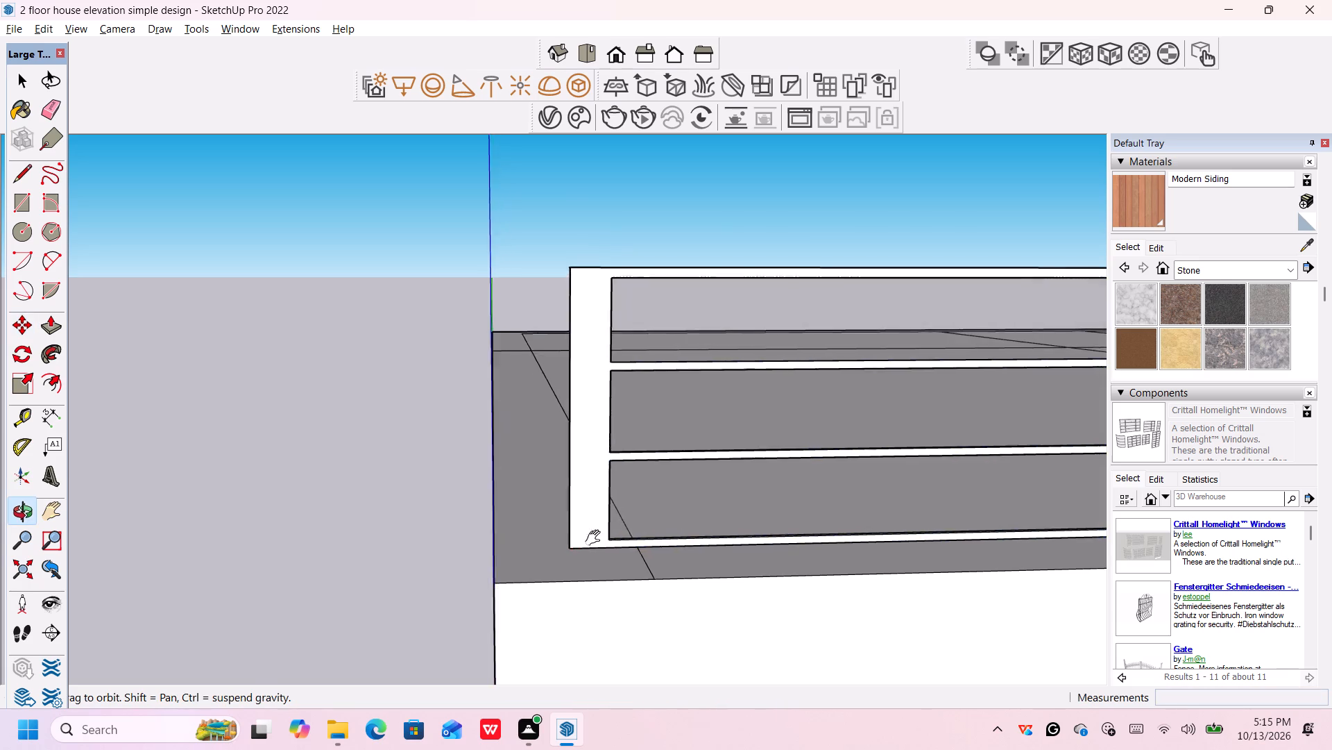
{"action": "middle_click_drag", "start_coordinate": [596, 538], "coordinate": [139, 517], "text": "shift"}
{"action": "scroll", "coordinate": [715, 551], "scroll_direction": "up", "scroll_amount": 1}
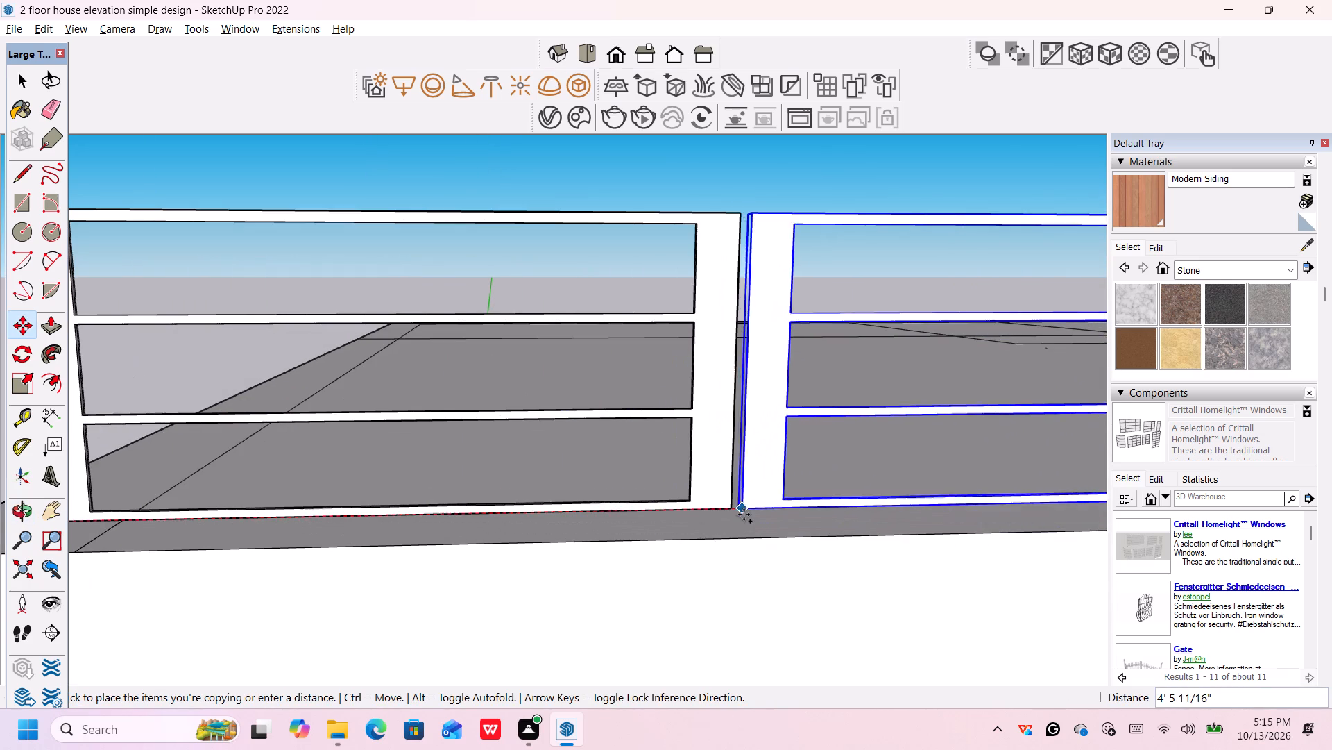
{"action": "scroll", "coordinate": [744, 511], "scroll_direction": "up", "scroll_amount": 3}
{"action": "left_click", "coordinate": [723, 507]}
Copy the second frame by its lower corner about 4' 7" onto the recessed roof edge, just past the step.
{"action": "scroll", "coordinate": [741, 506], "scroll_direction": "down", "scroll_amount": 20}
{"action": "scroll", "coordinate": [741, 506], "scroll_direction": "down", "scroll_amount": 8}
{"action": "scroll", "coordinate": [839, 517], "scroll_direction": "down", "scroll_amount": 2}
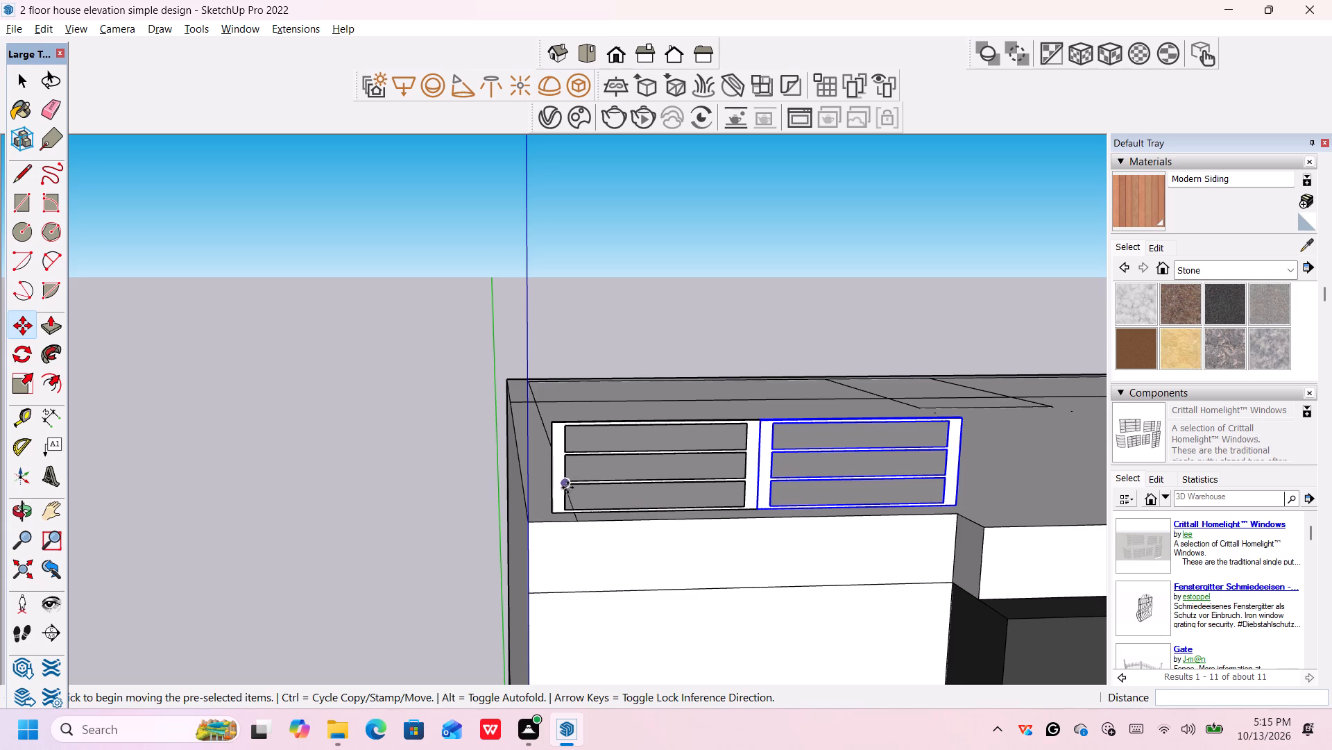
{"action": "middle_click_drag", "start_coordinate": [567, 488], "coordinate": [545, 481]}
{"action": "scroll", "coordinate": [1082, 501], "scroll_direction": "down", "scroll_amount": 2}
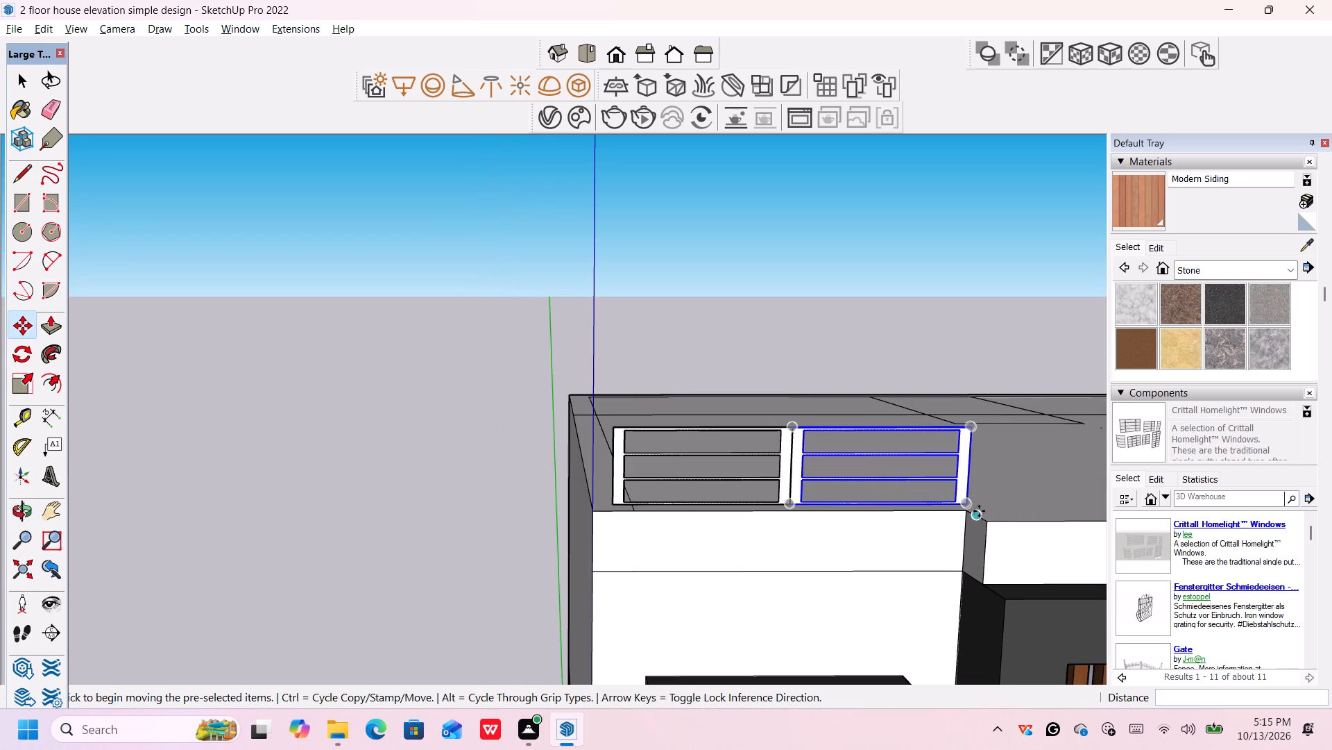
{"action": "middle_click_drag", "start_coordinate": [976, 513], "coordinate": [303, 558], "text": "shift"}
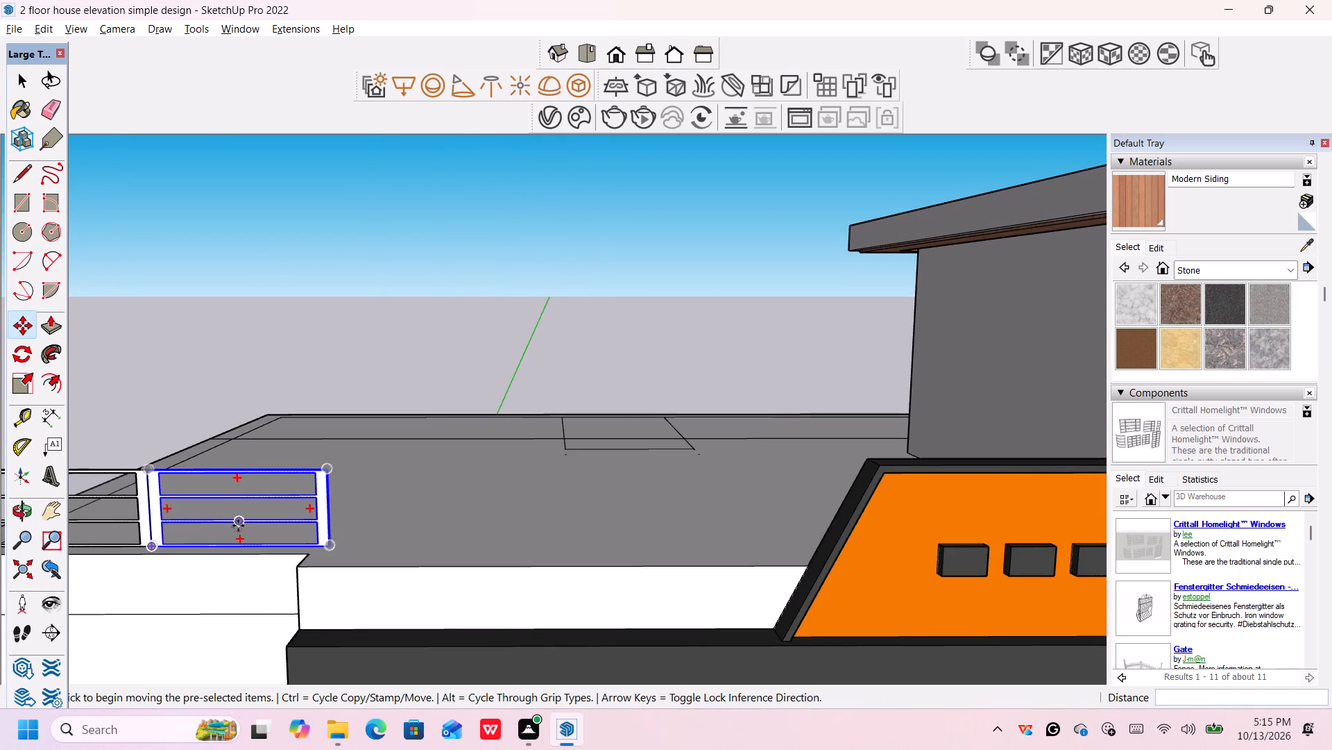
{"action": "scroll", "coordinate": [147, 545], "scroll_direction": "up", "scroll_amount": 4}
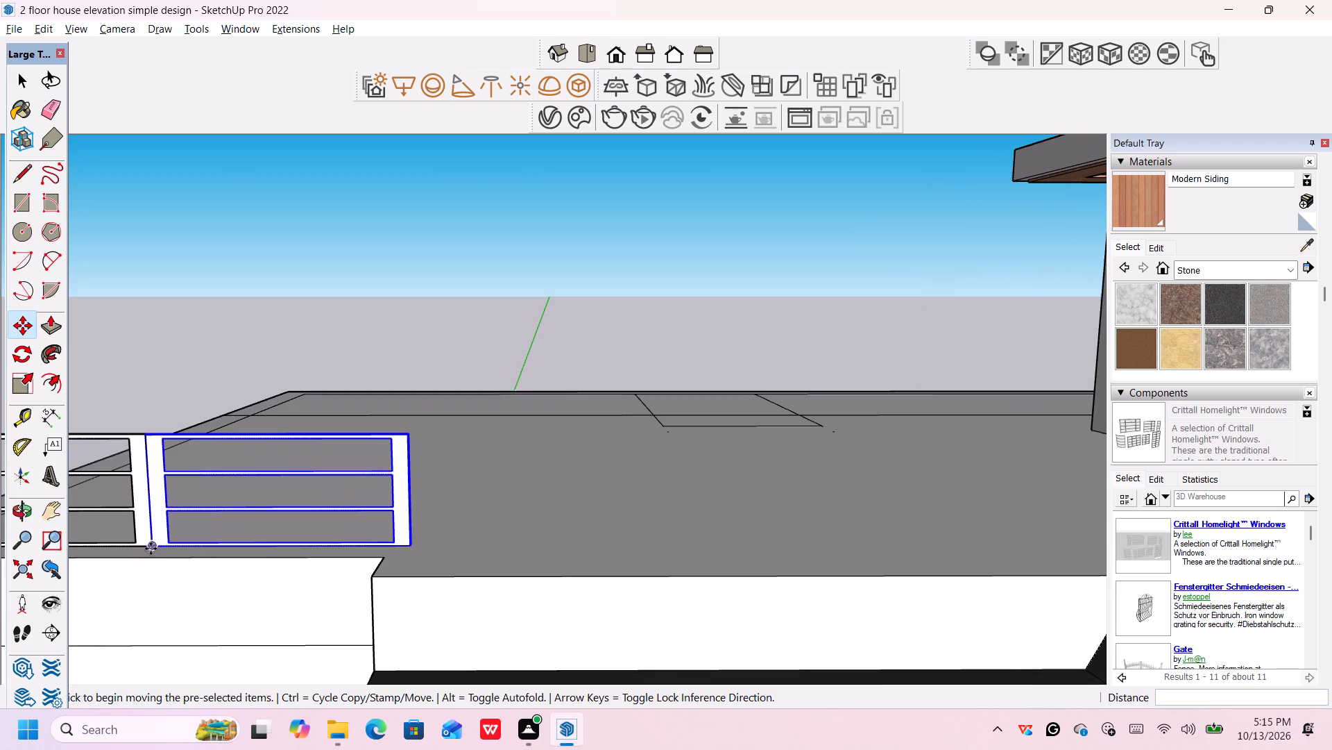
{"action": "left_click", "coordinate": [151, 547]}
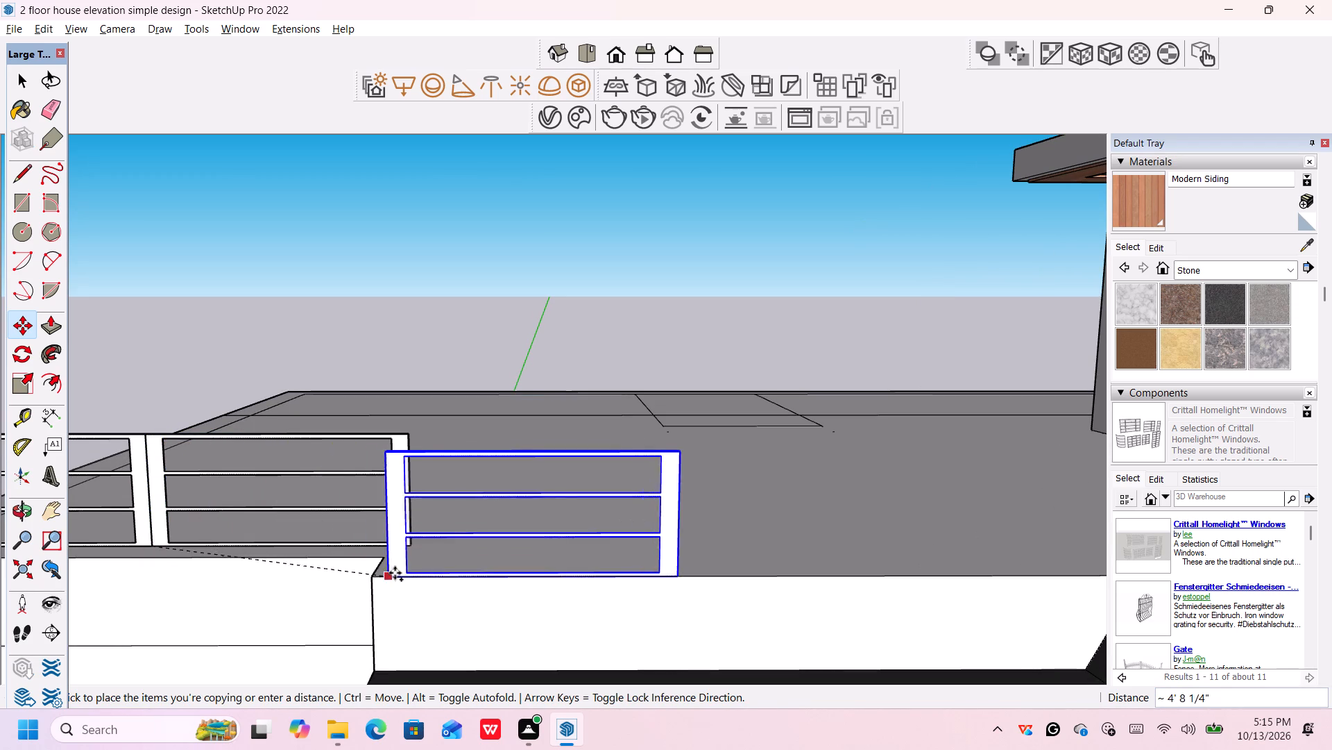
{"action": "middle_click_drag", "start_coordinate": [399, 571], "coordinate": [398, 622]}
{"action": "scroll", "coordinate": [403, 603], "scroll_direction": "up", "scroll_amount": 2}
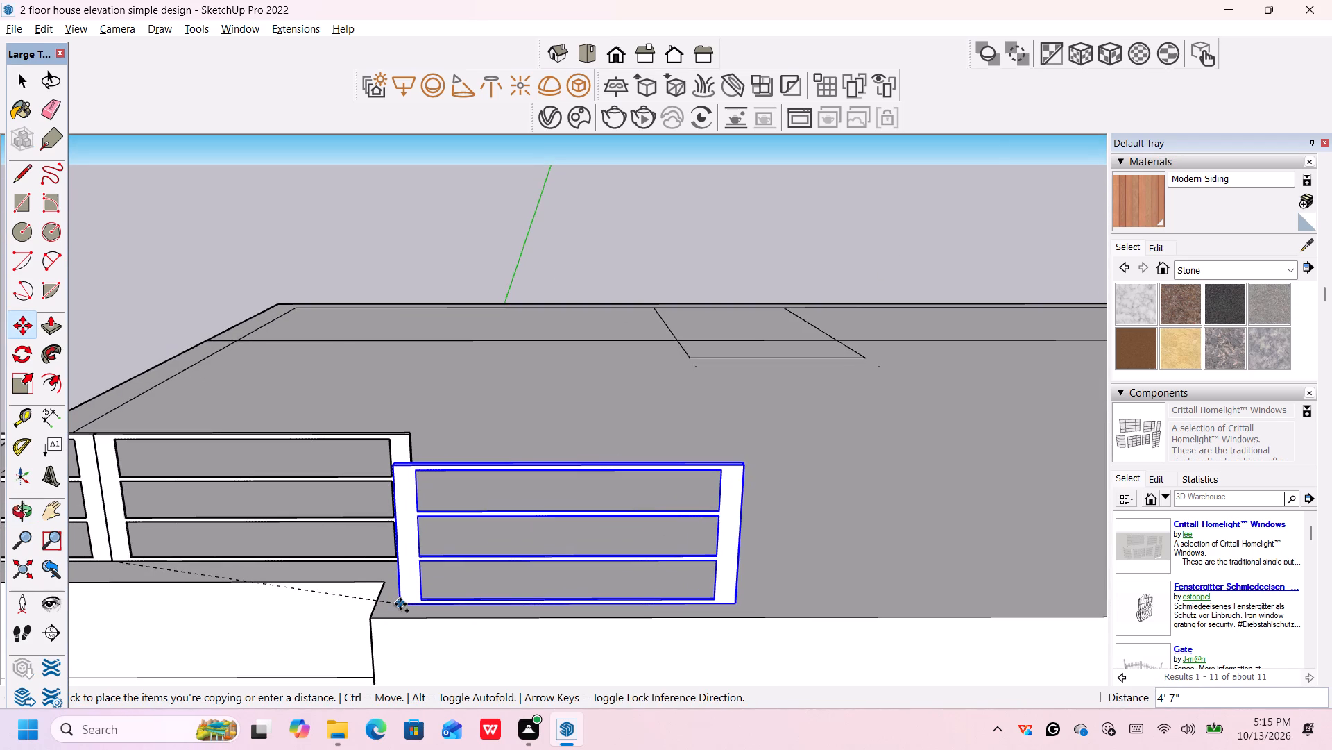
{"action": "left_click", "coordinate": [400, 606]}
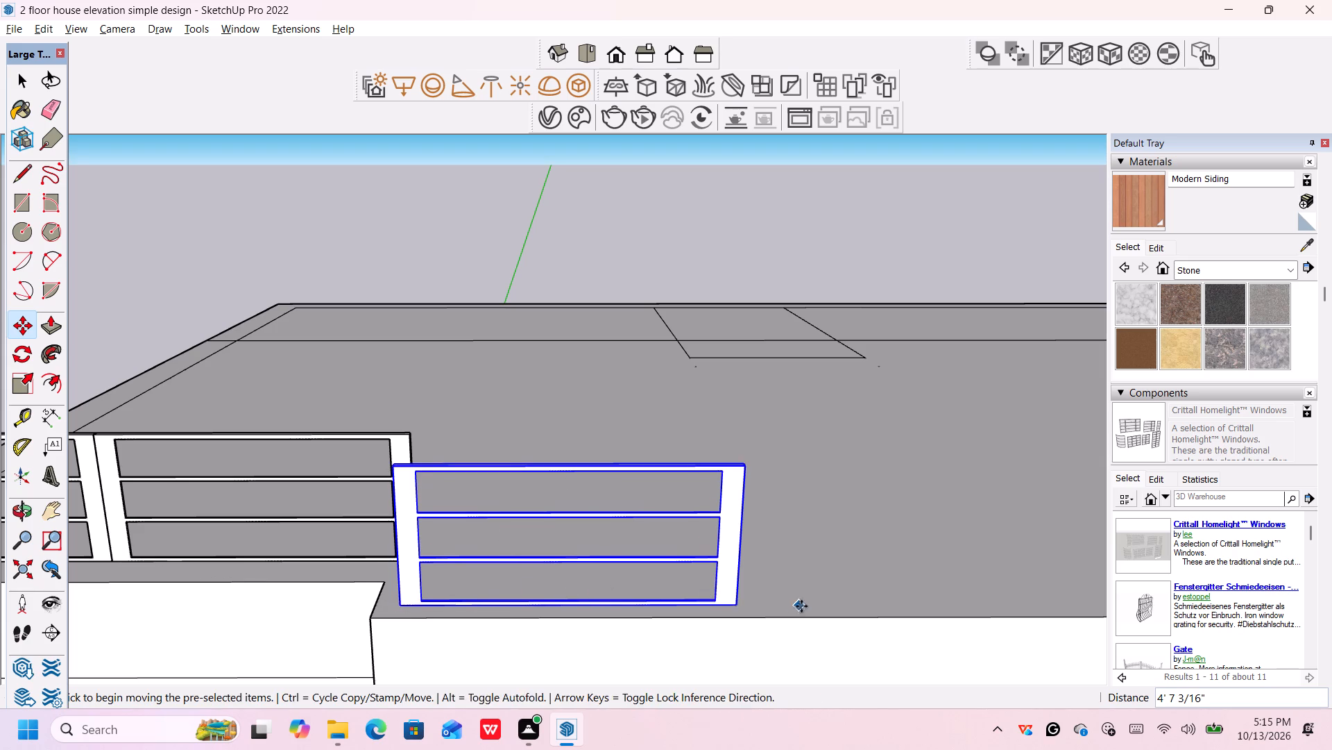
Continue the recessed-edge railing with two more end-to-end copies, each offset about 4' 4 13/16" along the red axis, toward the orange panel.
{"action": "left_click", "coordinate": [398, 605]}
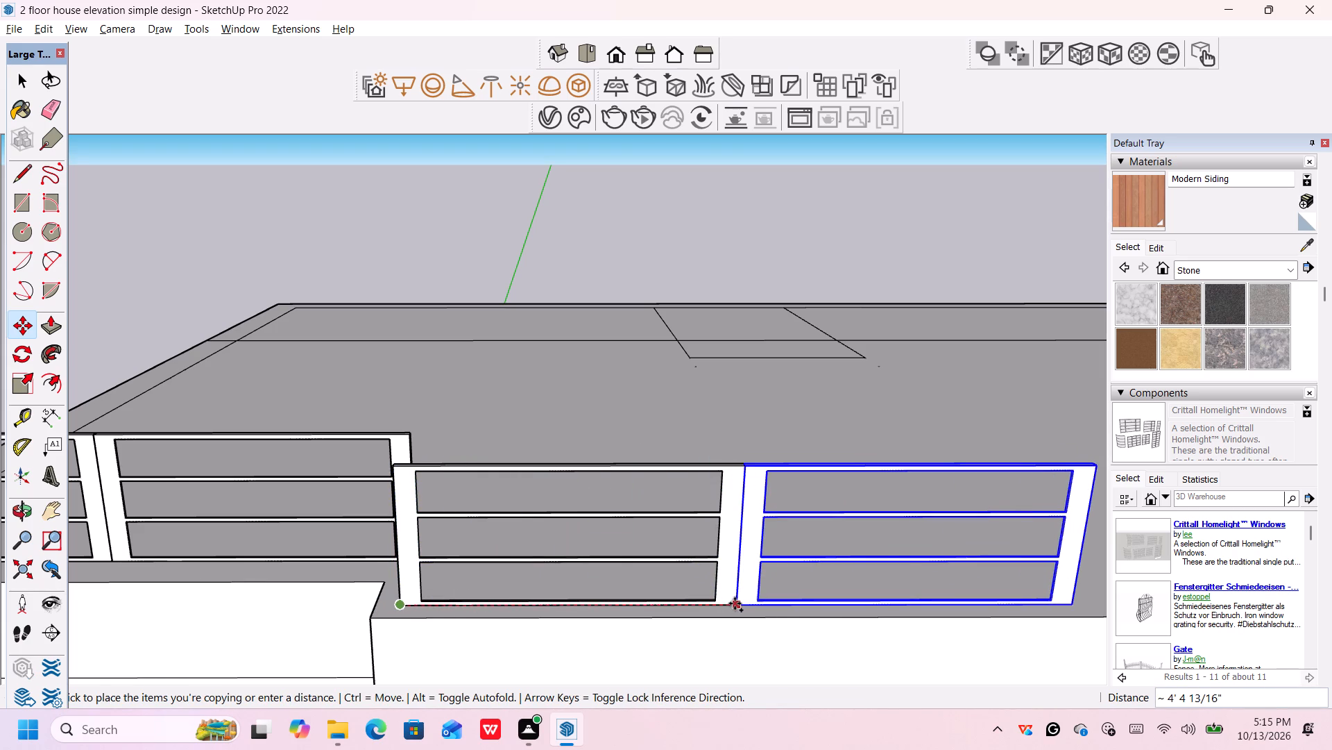
{"action": "left_click", "coordinate": [735, 605]}
{"action": "scroll", "coordinate": [735, 605], "scroll_direction": "down", "scroll_amount": 14}
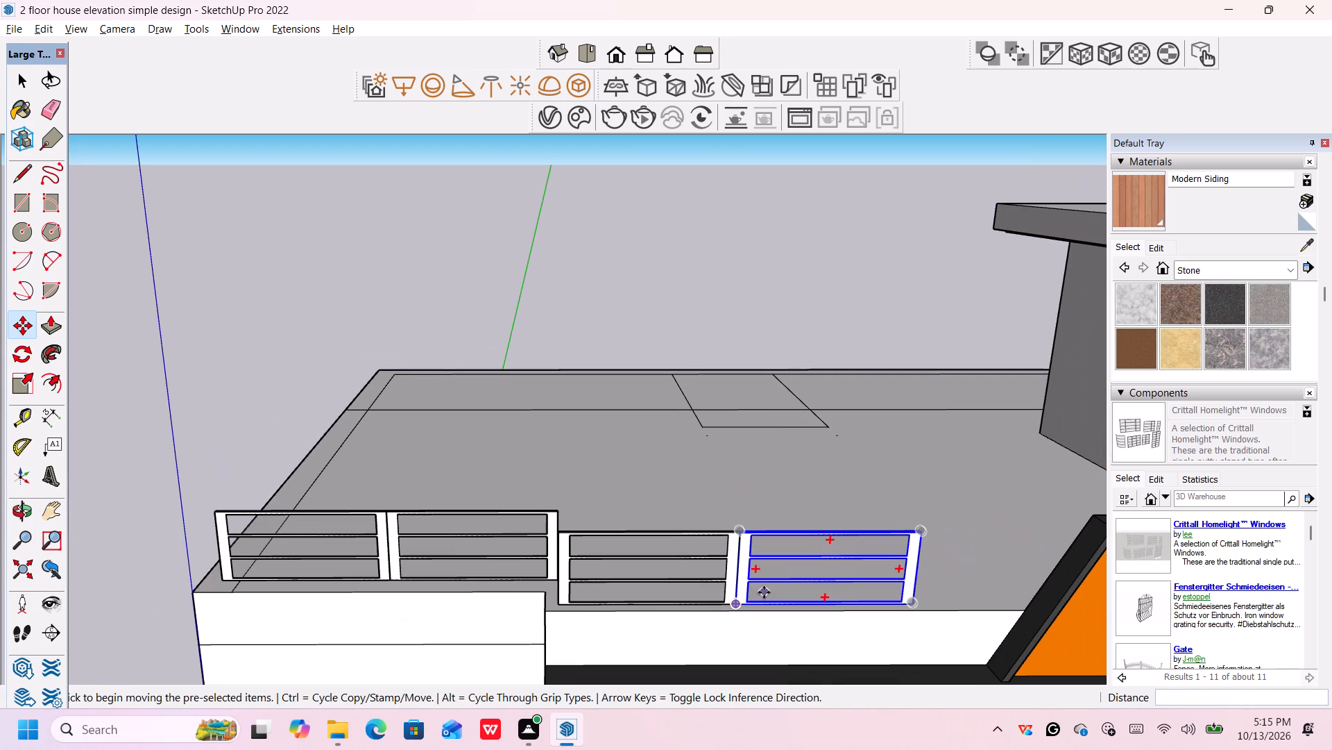
{"action": "middle_click_drag", "start_coordinate": [762, 594], "coordinate": [489, 583], "text": "shift"}
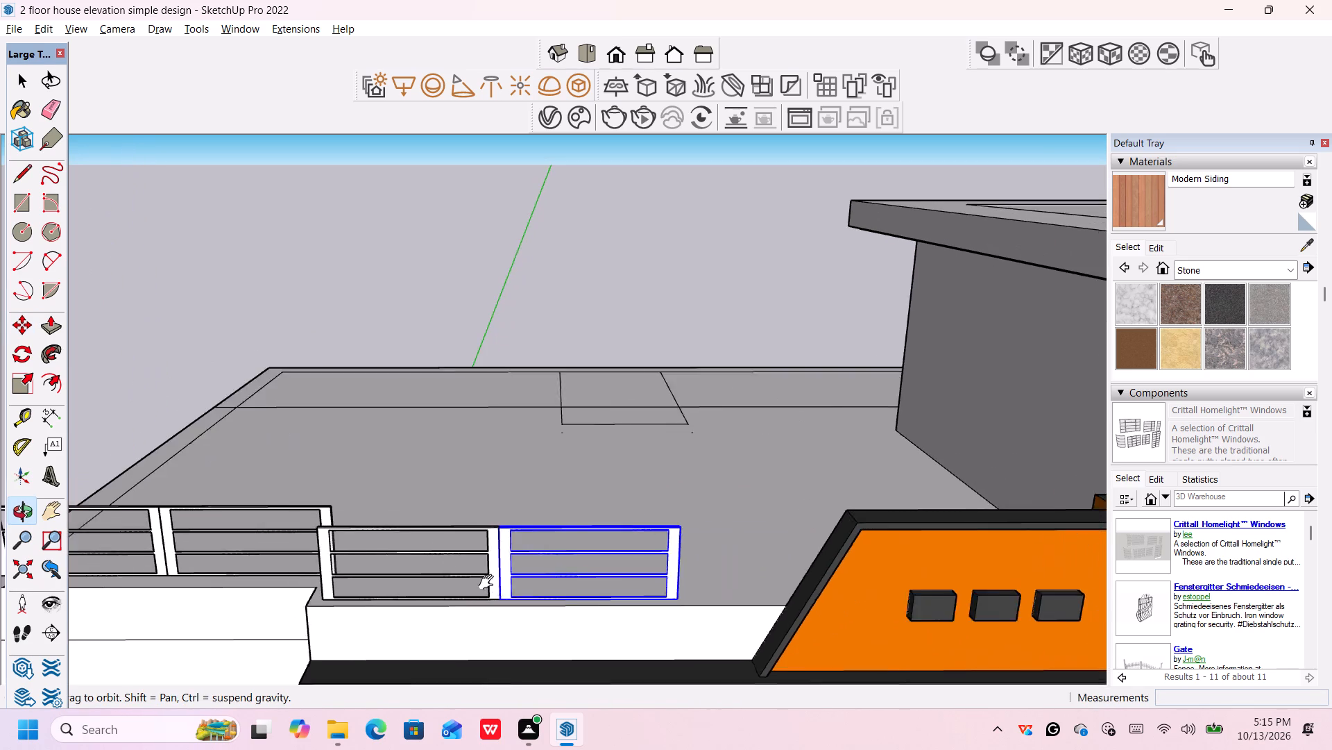
{"action": "middle_click_drag", "start_coordinate": [489, 583], "coordinate": [488, 583], "text": "shift"}
{"action": "scroll", "coordinate": [464, 588], "scroll_direction": "up", "scroll_amount": 1}
{"action": "left_click", "coordinate": [463, 592]}
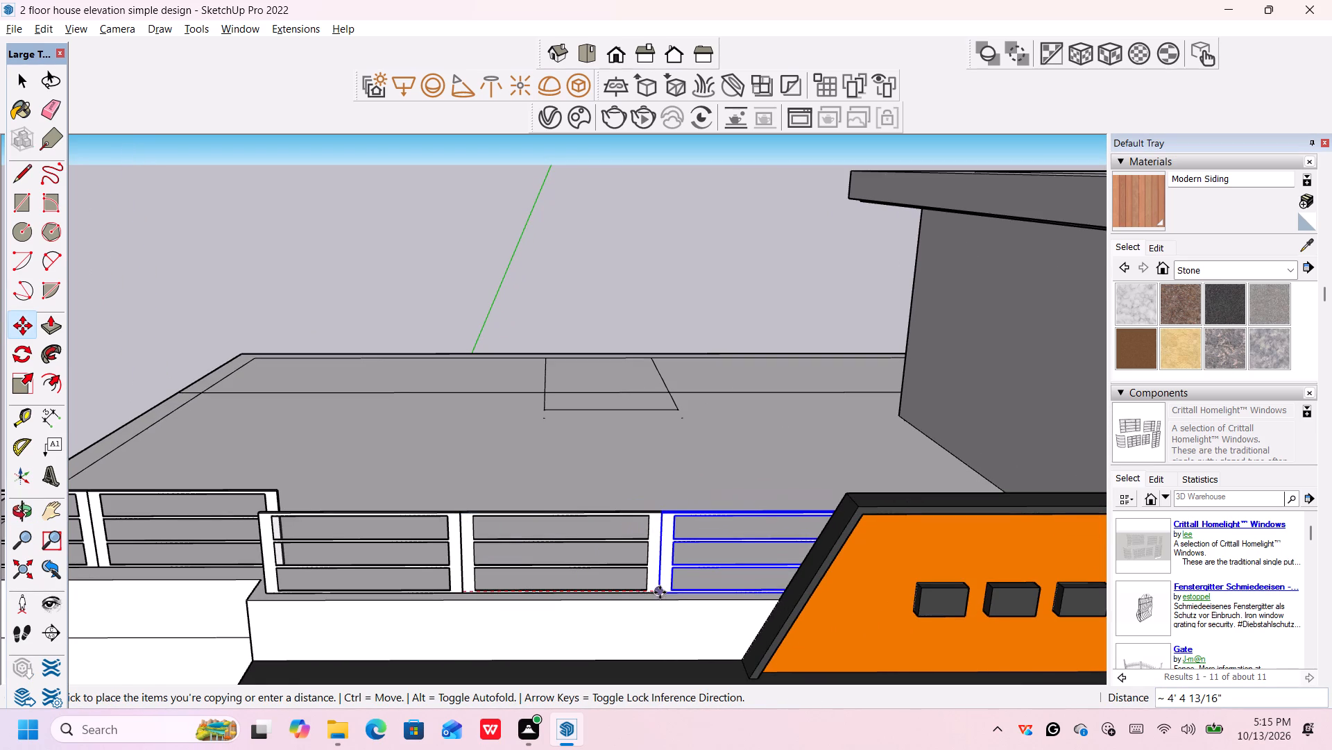
{"action": "left_click", "coordinate": [660, 592]}
Examine the railing runs and the gap at the step between the front and recessed roof edges.
{"action": "scroll", "coordinate": [524, 625], "scroll_direction": "down", "scroll_amount": 11}
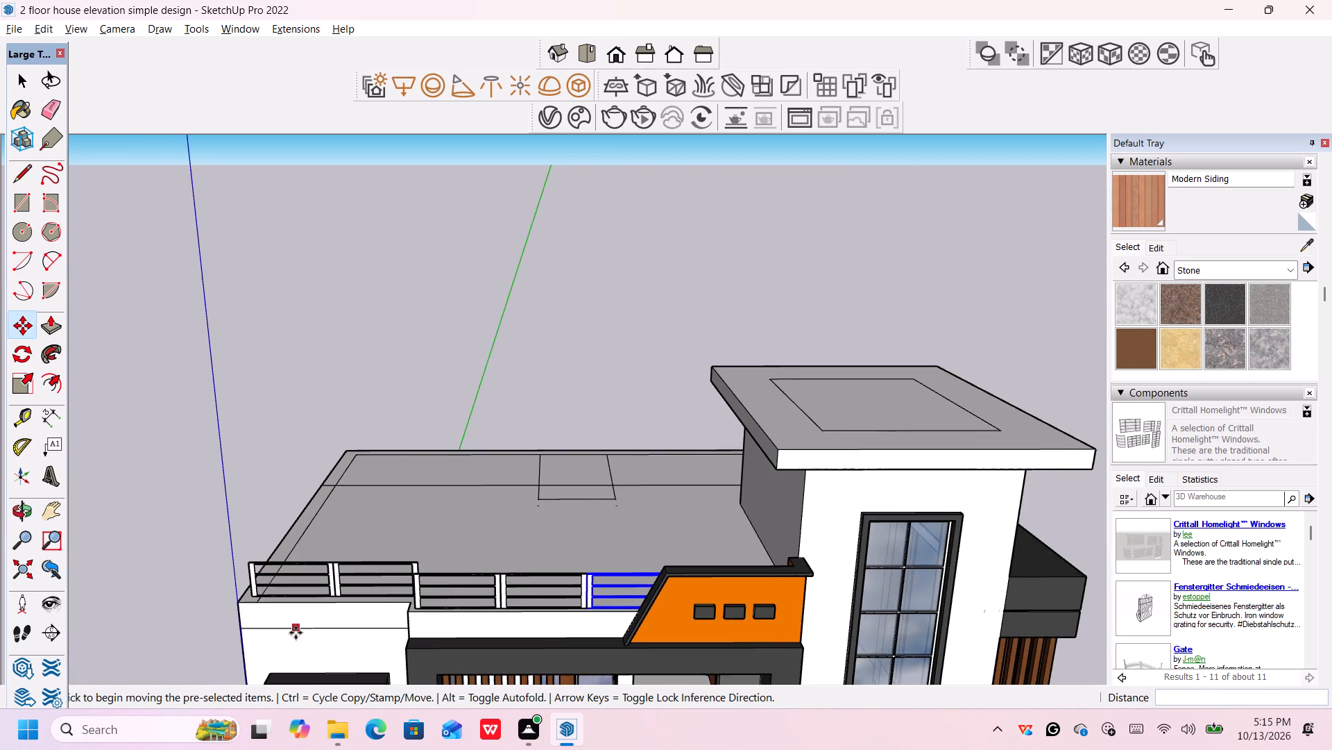
{"action": "middle_click_drag", "start_coordinate": [297, 633], "coordinate": [569, 624]}
{"action": "scroll", "coordinate": [572, 628], "scroll_direction": "up", "scroll_amount": 5}
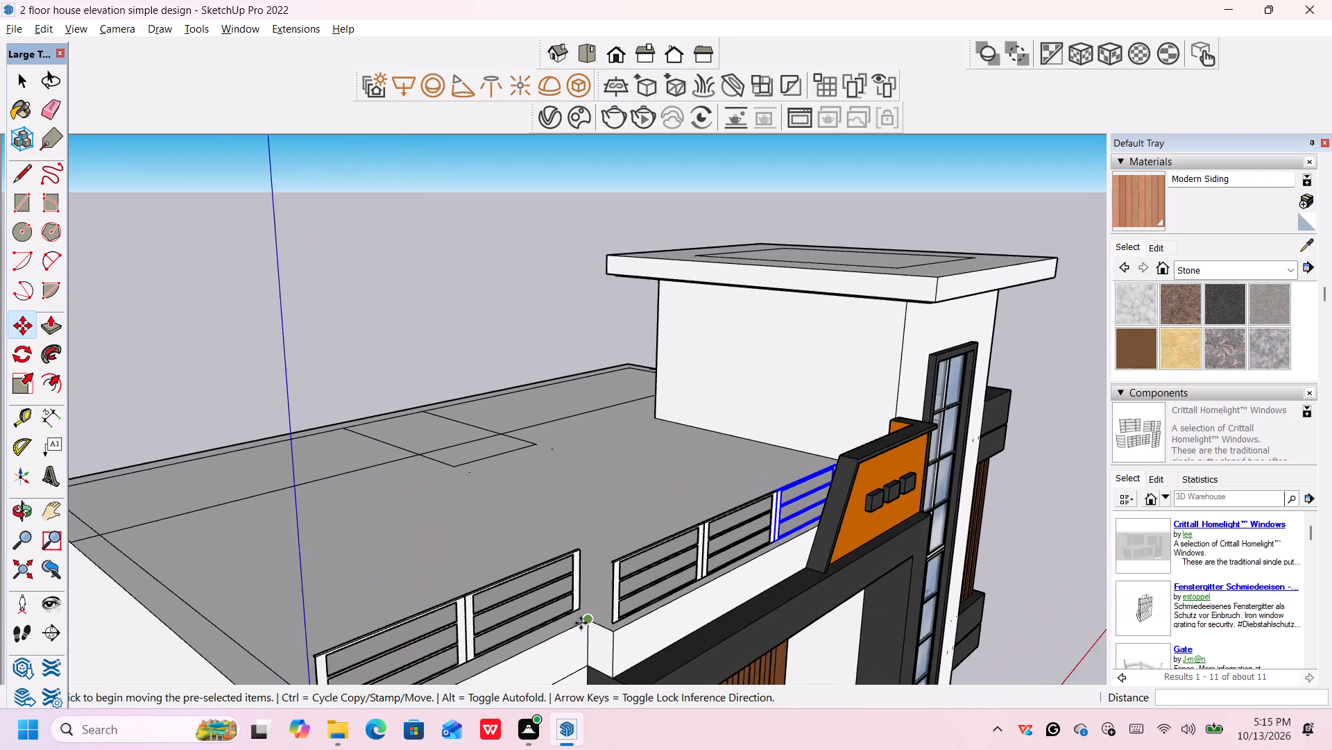
{"action": "scroll", "coordinate": [581, 623], "scroll_direction": "up", "scroll_amount": 2}
{"action": "middle_click", "coordinate": [581, 623]}
{"action": "scroll", "coordinate": [621, 630], "scroll_direction": "up", "scroll_amount": 1}
{"action": "middle_click_drag", "start_coordinate": [621, 630], "coordinate": [700, 619]}
{"action": "scroll", "coordinate": [694, 617], "scroll_direction": "down", "scroll_amount": 10}
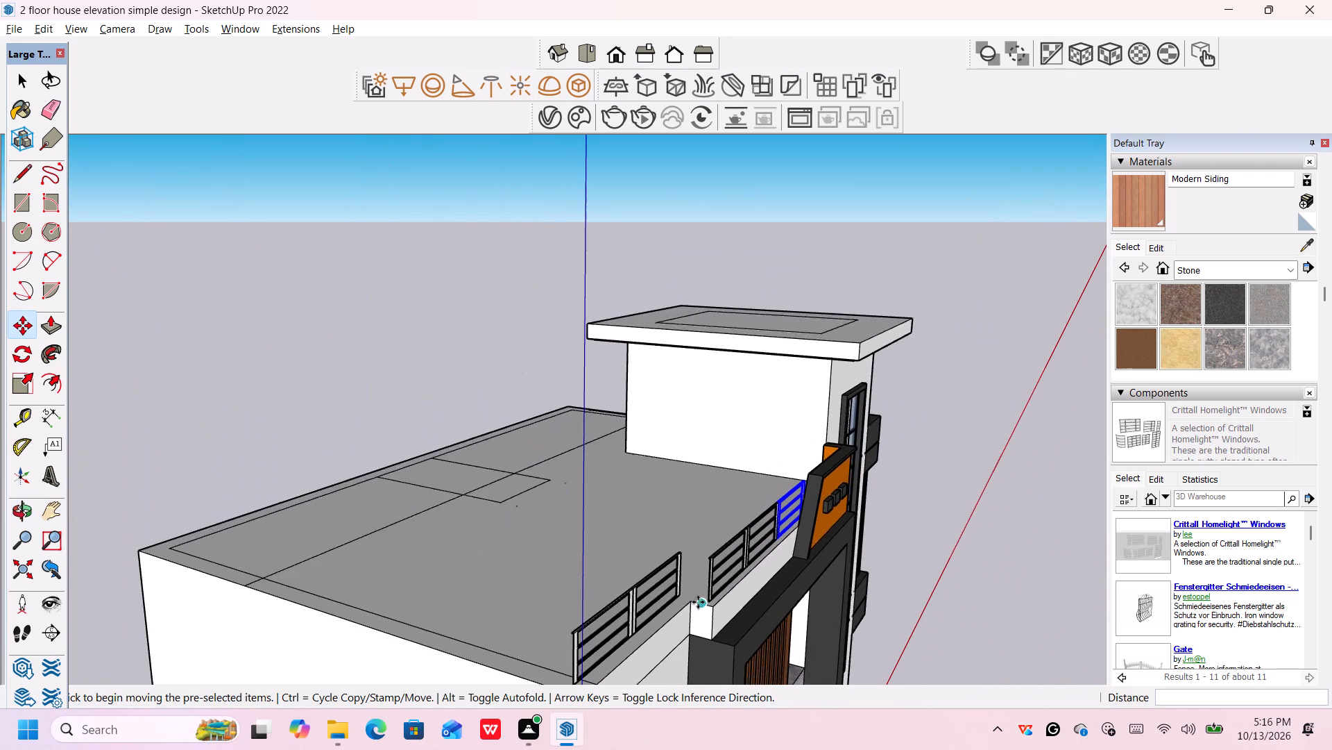
Copy the end frame of the front-edge railing by its lower corner about 2' 1 3/4" inward onto the roof.
{"action": "scroll", "coordinate": [698, 602], "scroll_direction": "down", "scroll_amount": 8}
{"action": "scroll", "coordinate": [602, 656], "scroll_direction": "up", "scroll_amount": 5}
{"action": "middle_click_drag", "start_coordinate": [609, 665], "coordinate": [766, 635]}
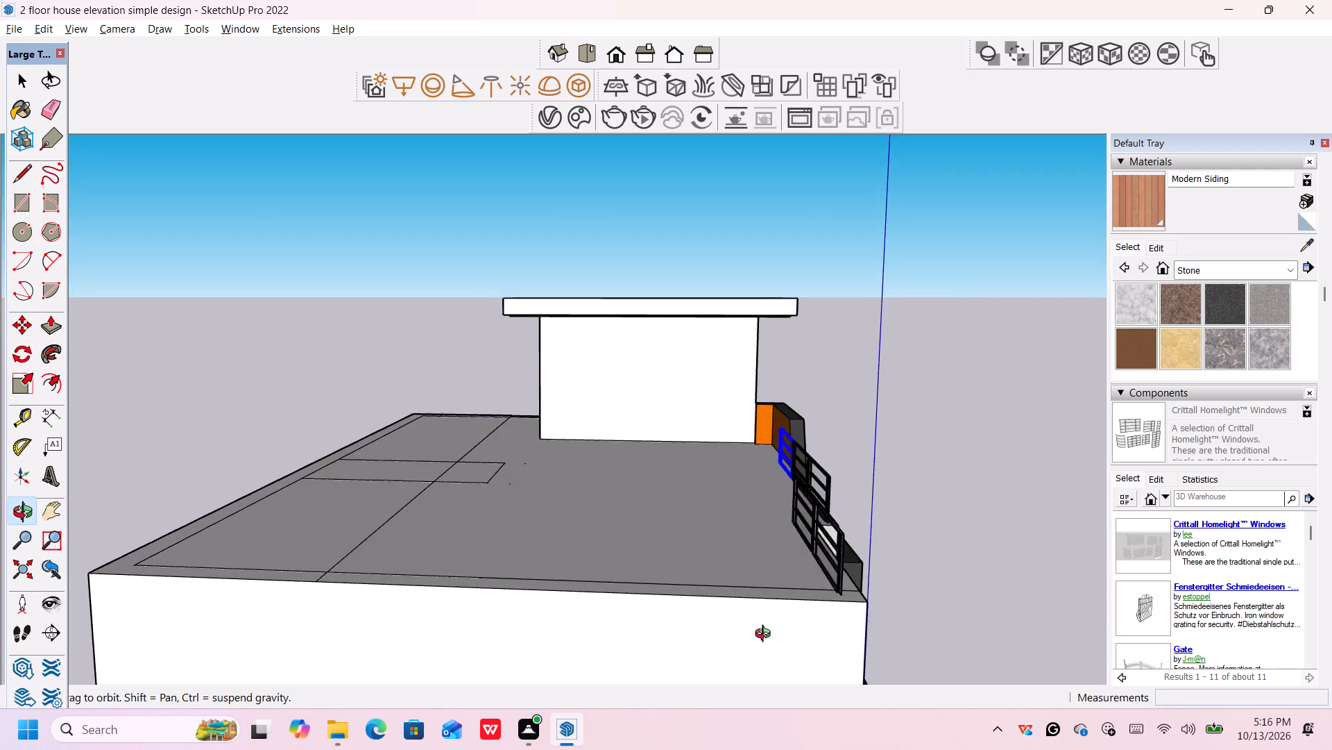
{"action": "middle_click_drag", "start_coordinate": [766, 635], "coordinate": [732, 634]}
{"action": "key", "text": "space"}
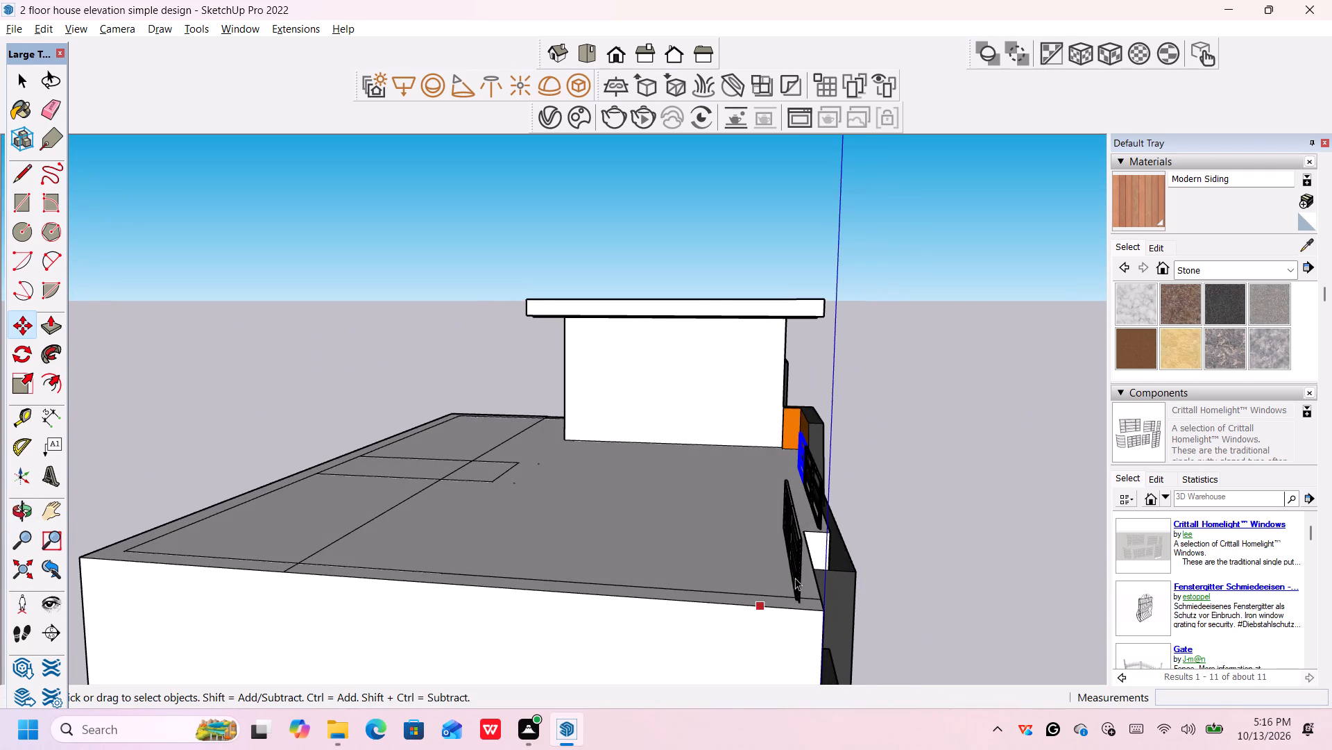
{"action": "middle_click_drag", "start_coordinate": [795, 581], "coordinate": [632, 622]}
{"action": "scroll", "coordinate": [513, 668], "scroll_direction": "up", "scroll_amount": 1}
{"action": "middle_click_drag", "start_coordinate": [547, 666], "coordinate": [551, 659]}
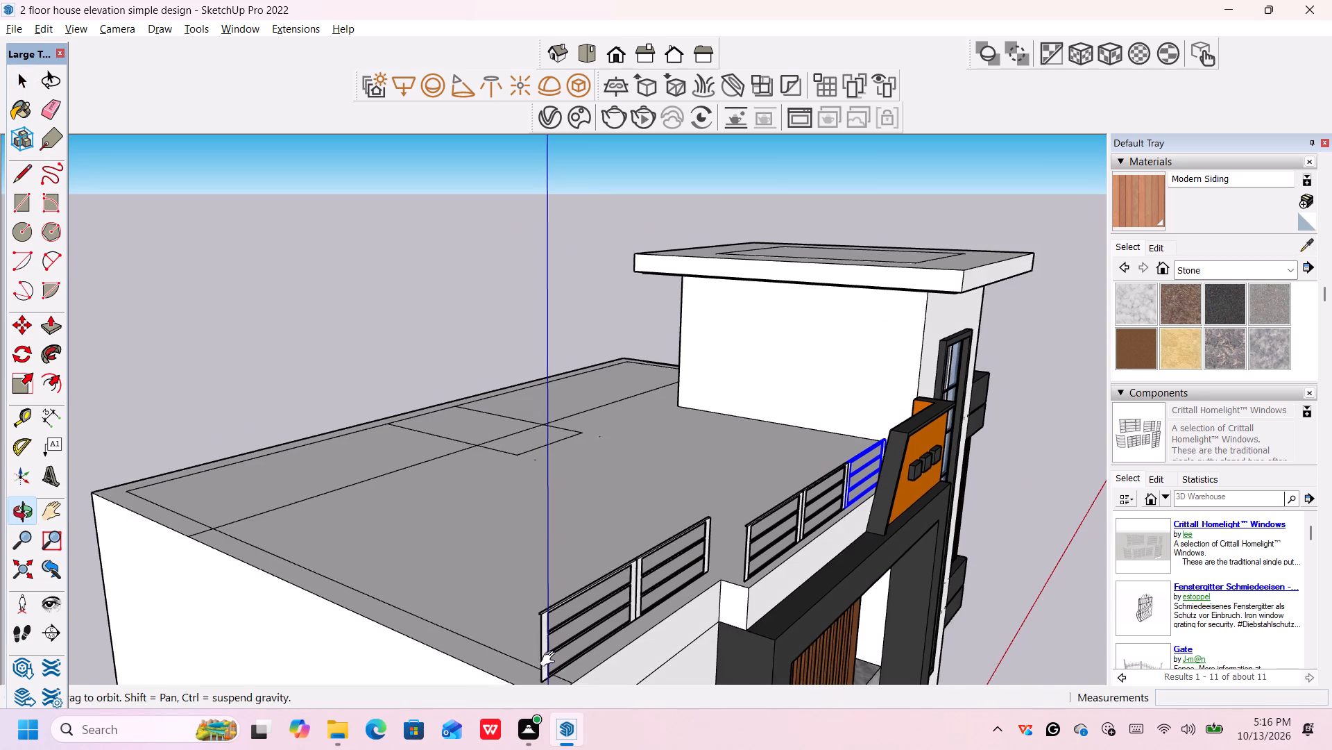
{"action": "middle_click_drag", "start_coordinate": [551, 659], "coordinate": [585, 549]}
{"action": "scroll", "coordinate": [581, 572], "scroll_direction": "up", "scroll_amount": 11}
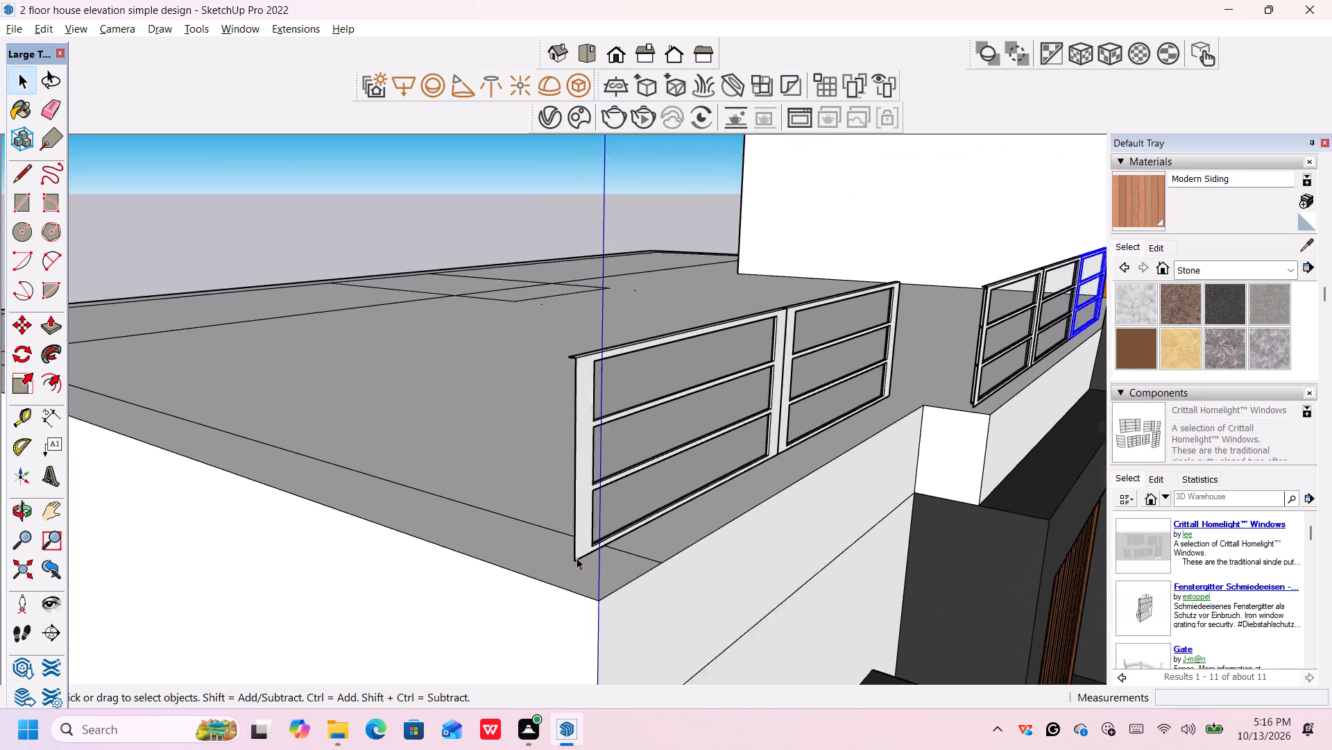
{"action": "scroll", "coordinate": [577, 558], "scroll_direction": "up", "scroll_amount": 2}
{"action": "middle_click_drag", "start_coordinate": [578, 555], "coordinate": [561, 556]}
{"action": "left_click", "coordinate": [559, 551]}
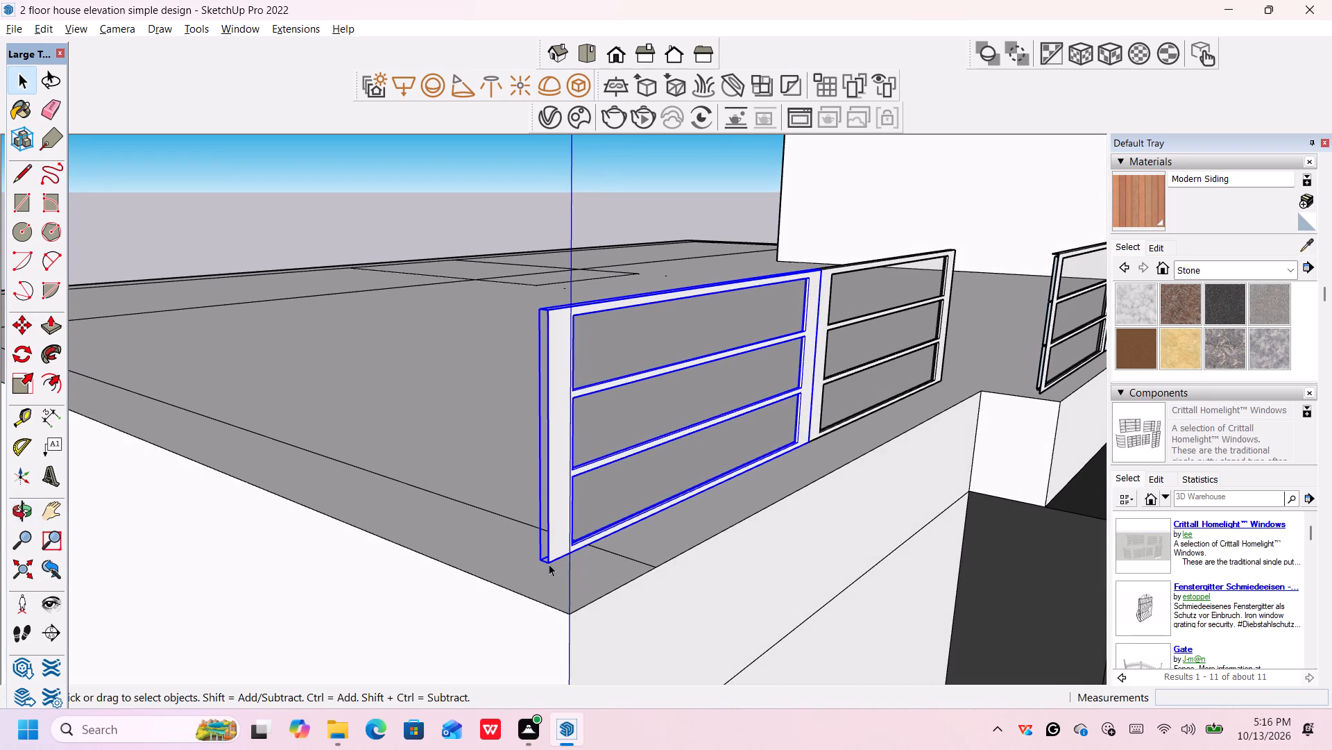
{"action": "key", "text": "m"}
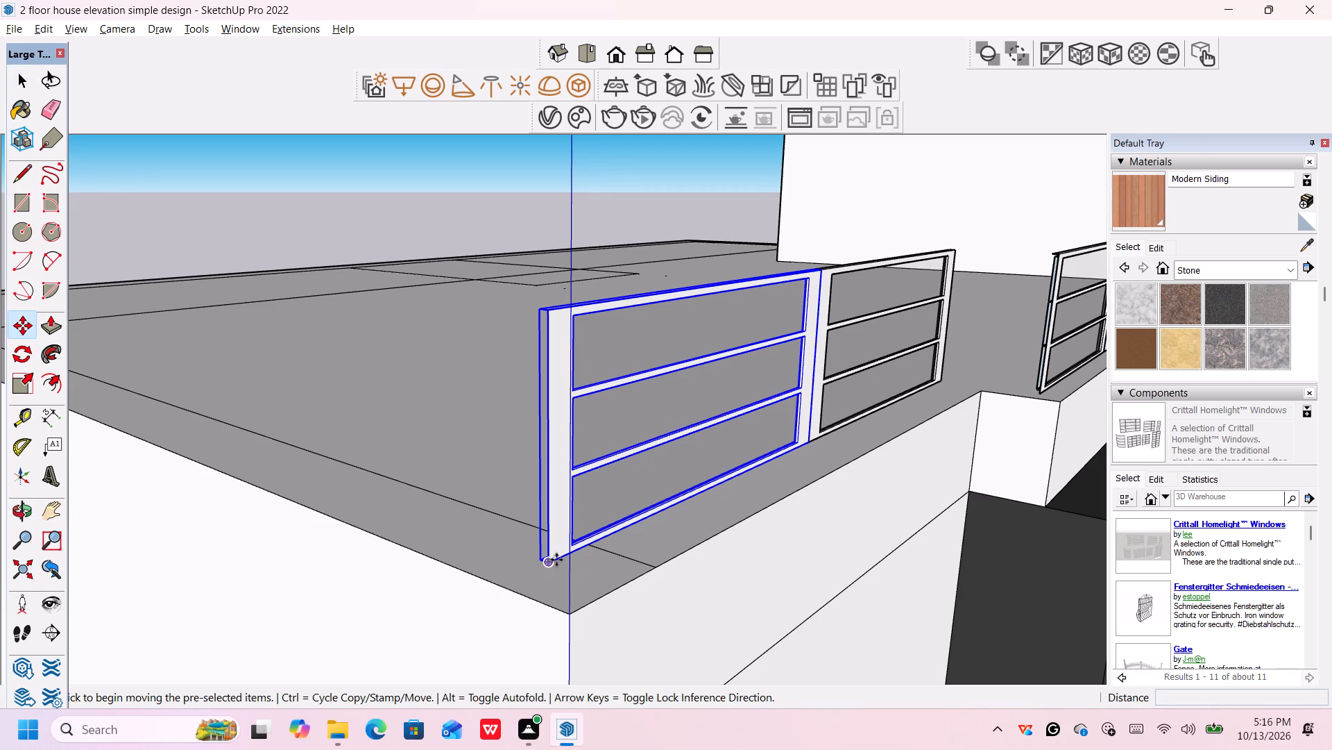
{"action": "left_click", "coordinate": [549, 562]}
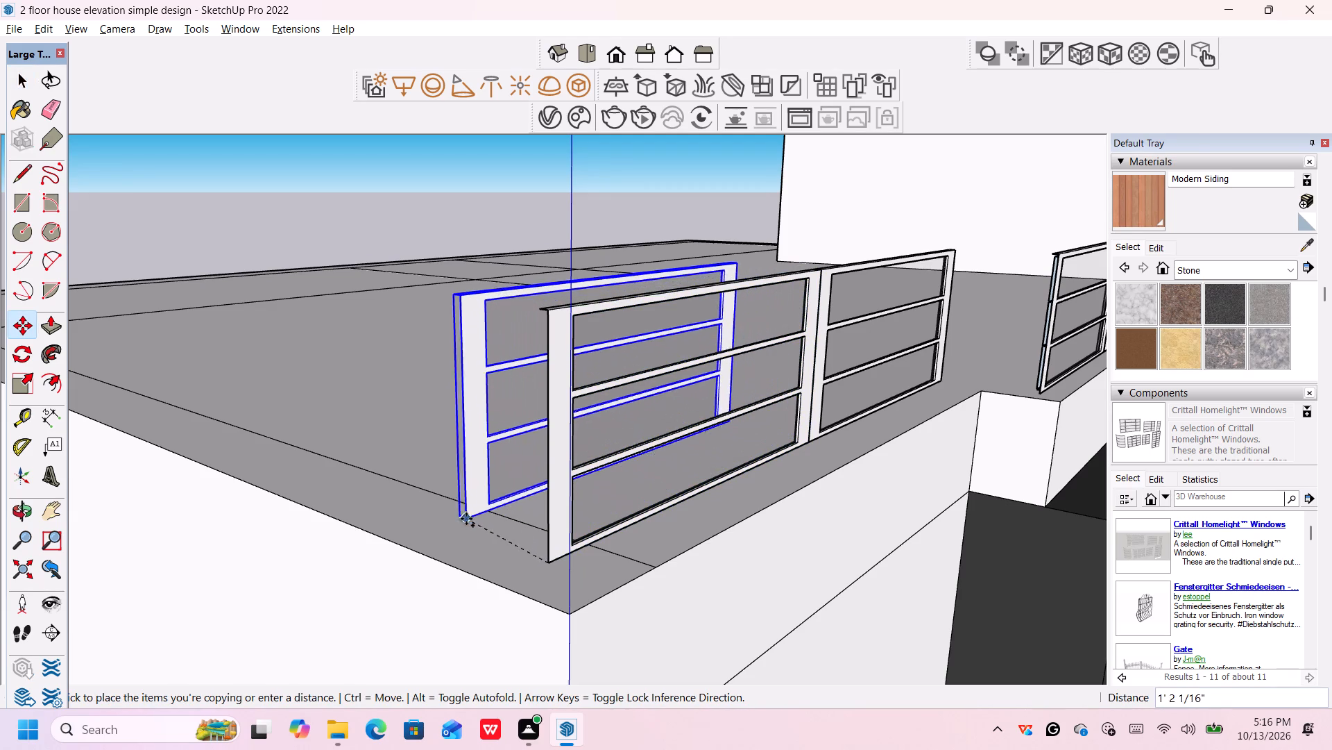
{"action": "scroll", "coordinate": [395, 499], "scroll_direction": "down", "scroll_amount": 1}
{"action": "left_click", "coordinate": [378, 494]}
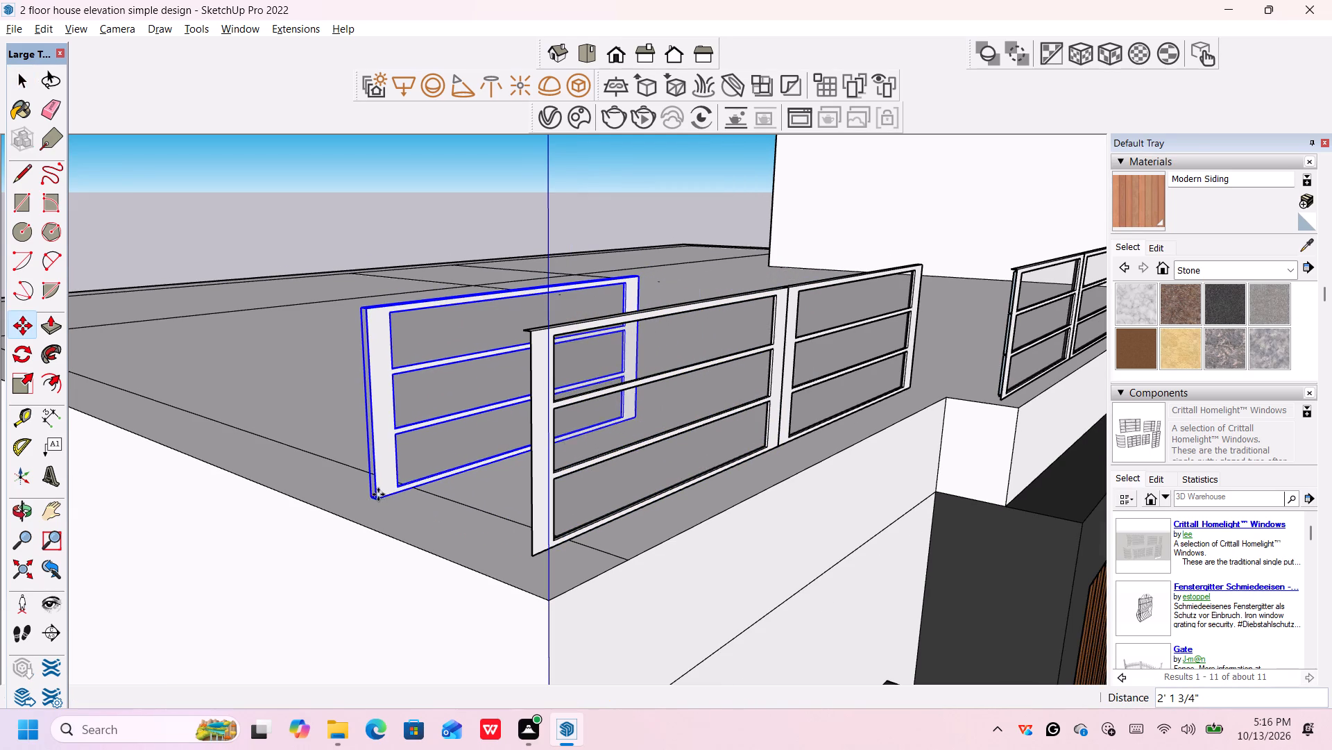
Move the copied frame about 11 1/2" farther from the front railing, leaving room to turn it.
{"action": "scroll", "coordinate": [407, 485], "scroll_direction": "down", "scroll_amount": 4}
{"action": "middle_click_drag", "start_coordinate": [415, 481], "coordinate": [620, 531]}
{"action": "middle_click_drag", "start_coordinate": [608, 531], "coordinate": [577, 524]}
{"action": "scroll", "coordinate": [655, 424], "scroll_direction": "up", "scroll_amount": 2}
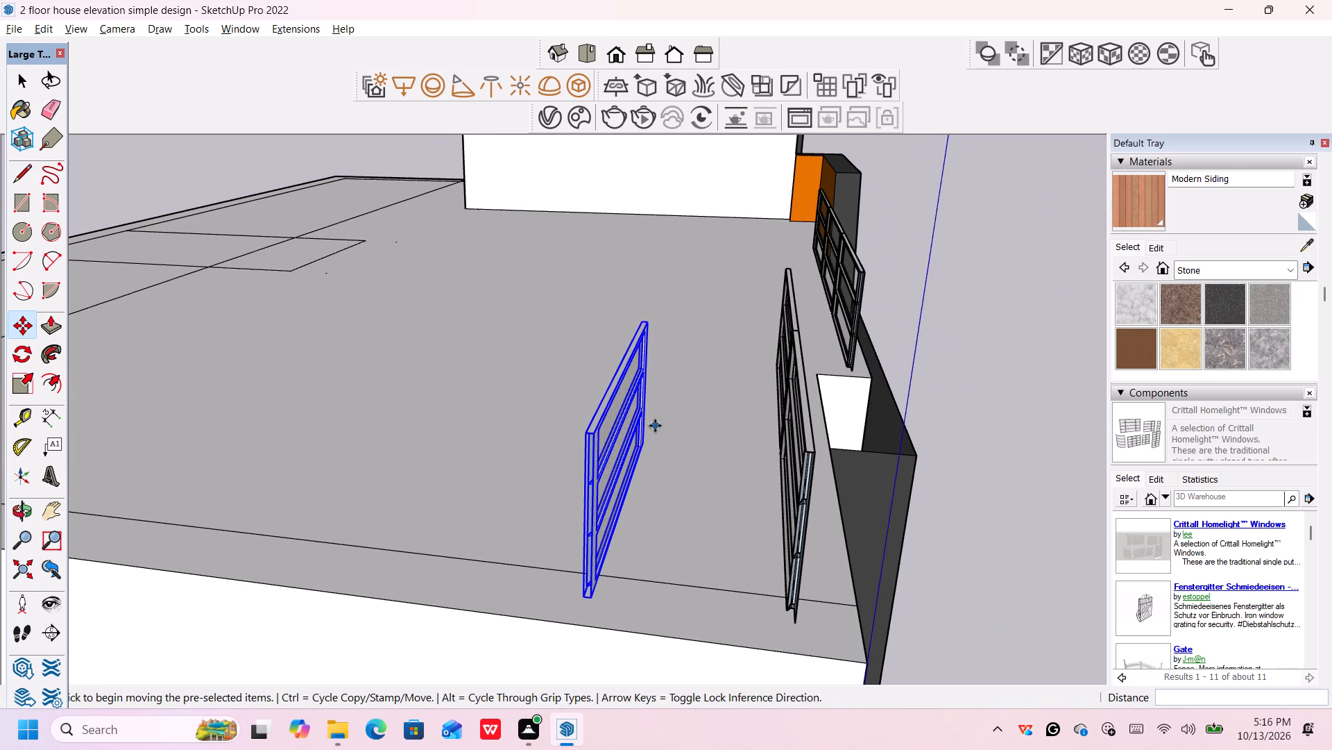
{"action": "left_click", "coordinate": [592, 597]}
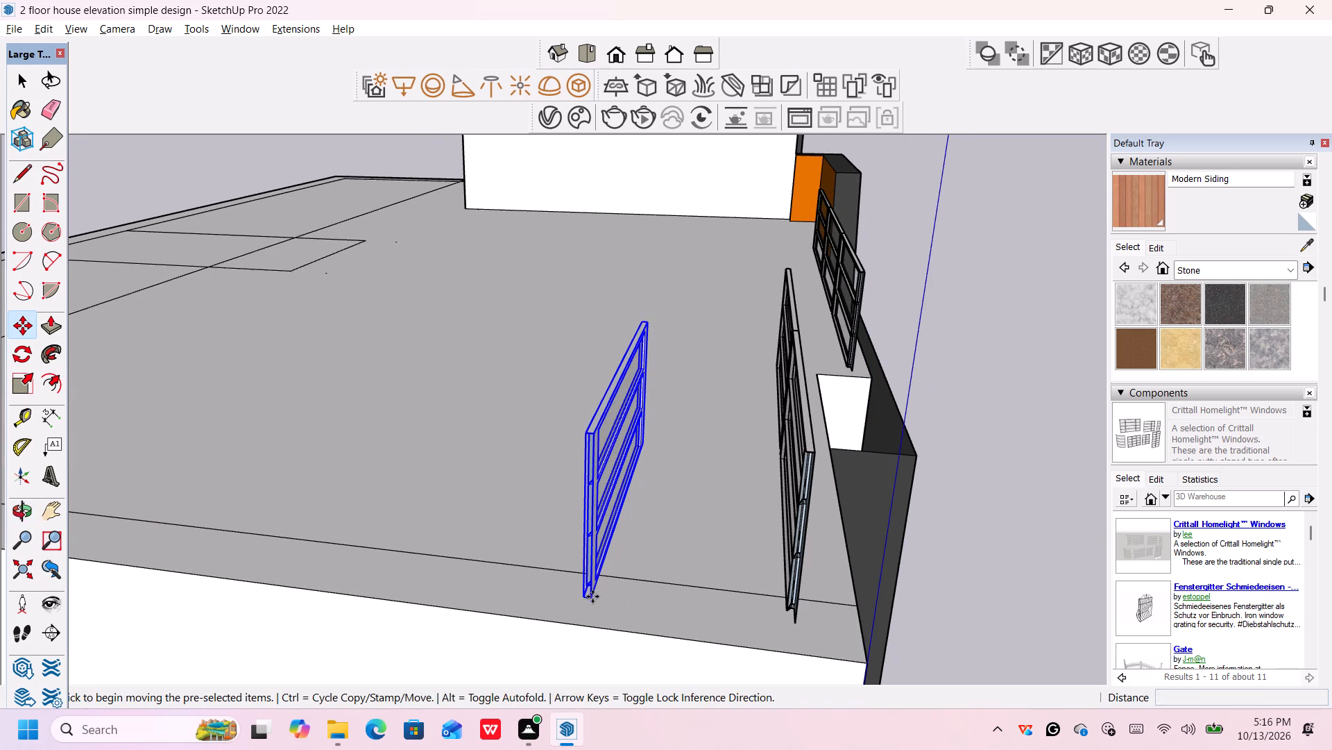
{"action": "left_click", "coordinate": [506, 583]}
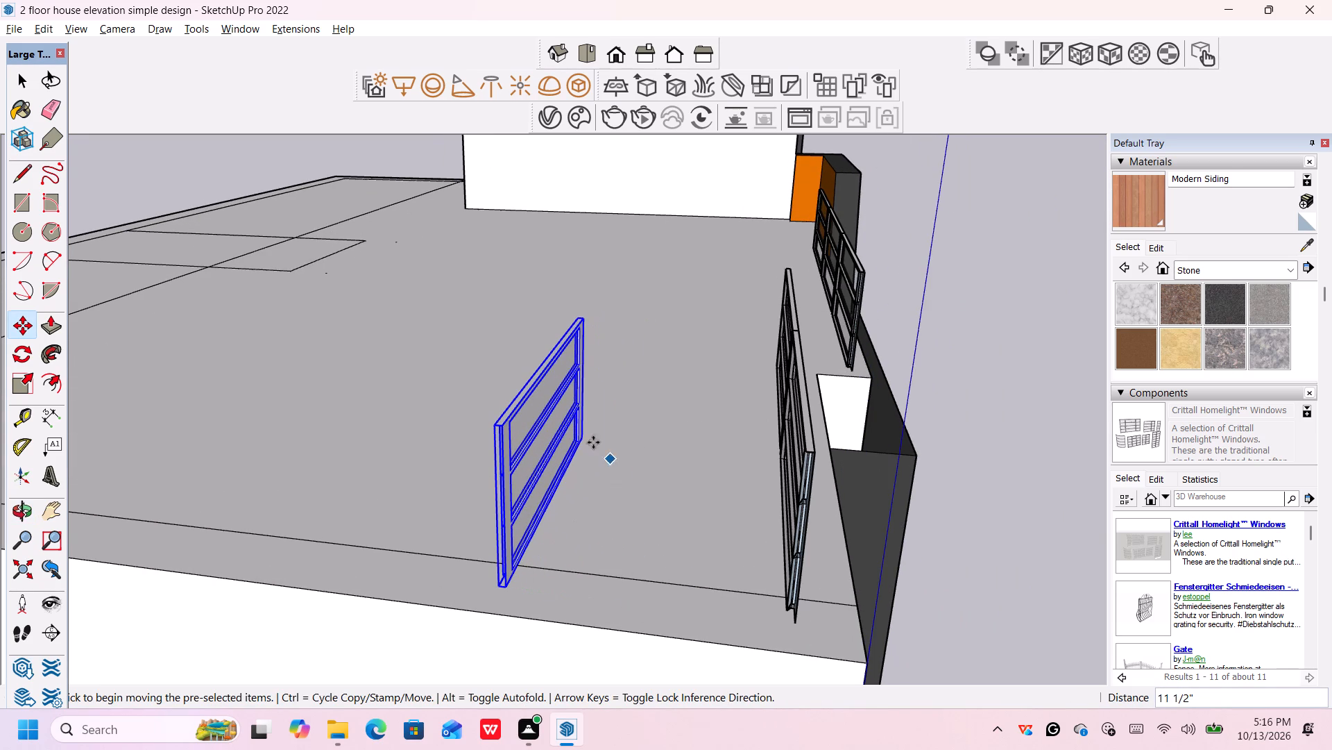
Rotate the copied frame 90 degrees horizontally about its top rail so it runs parallel to the side roof edge.
{"action": "left_click", "coordinate": [18, 349]}
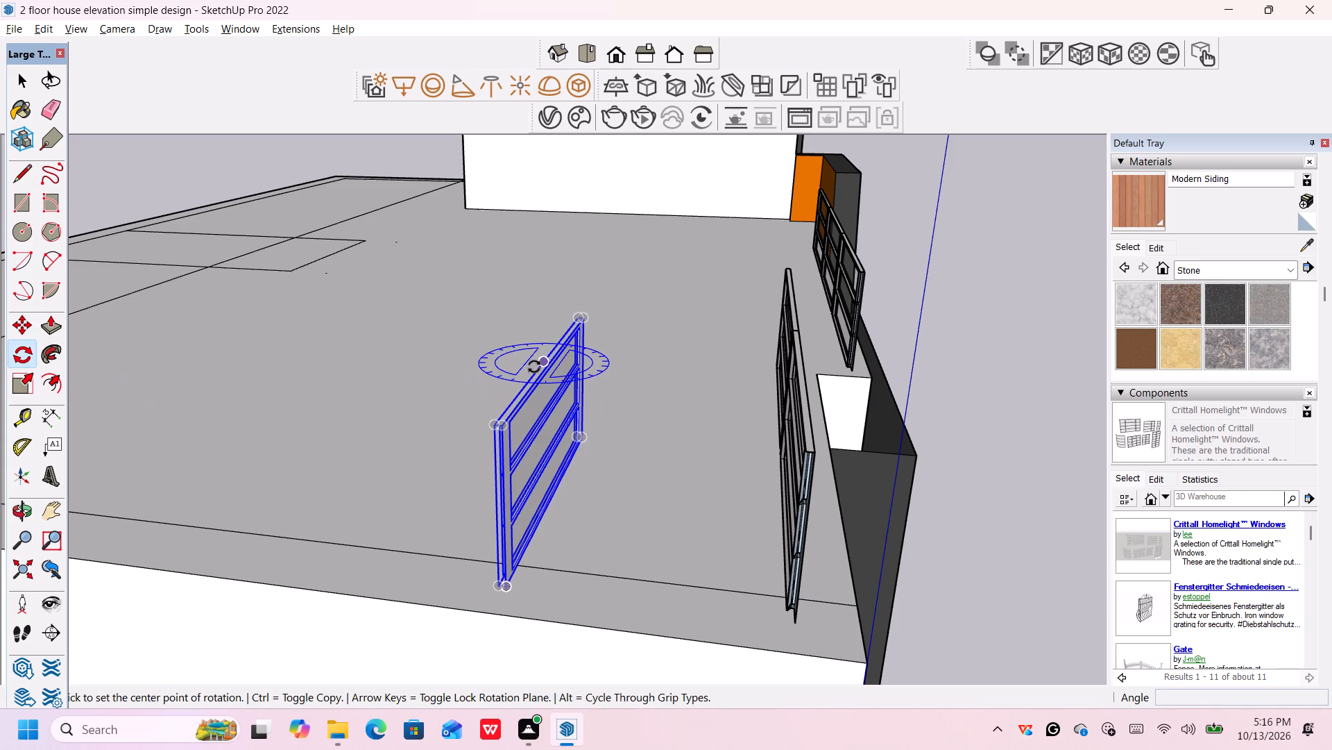
{"action": "left_click", "coordinate": [534, 367]}
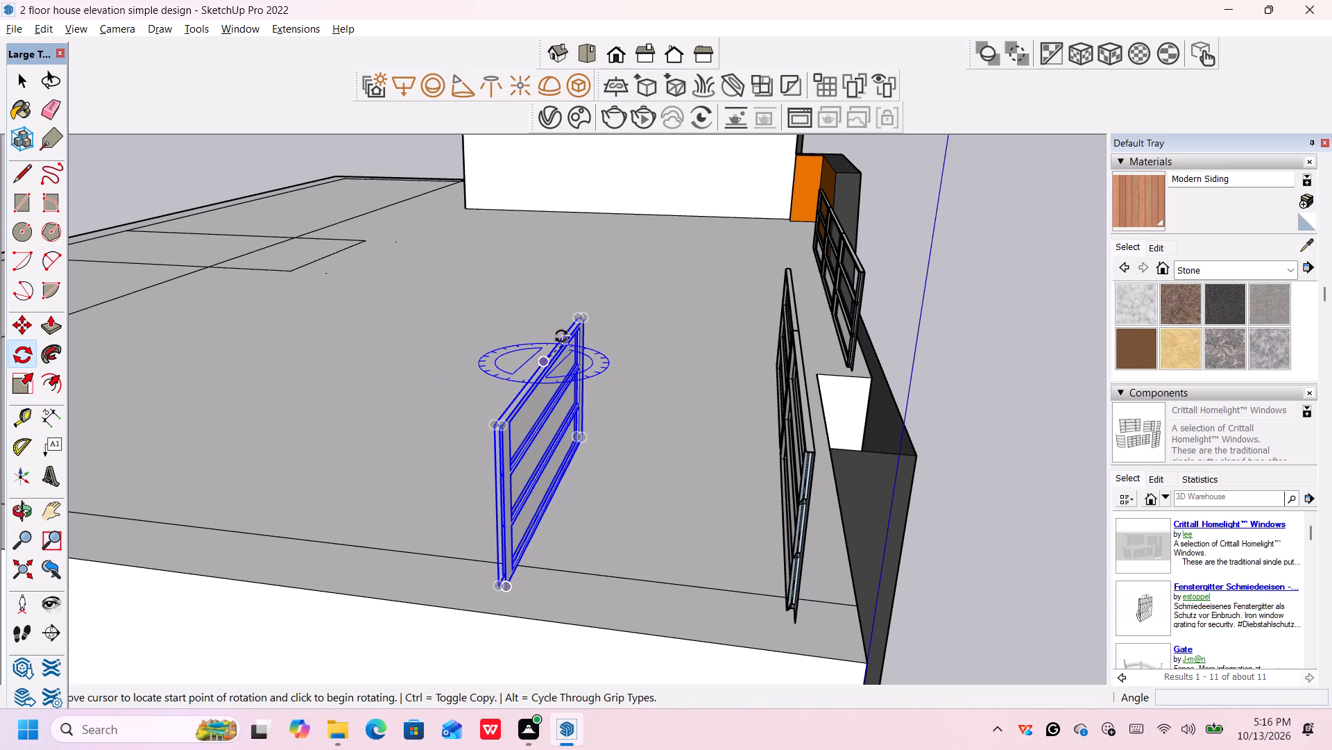
{"action": "left_click", "coordinate": [561, 336]}
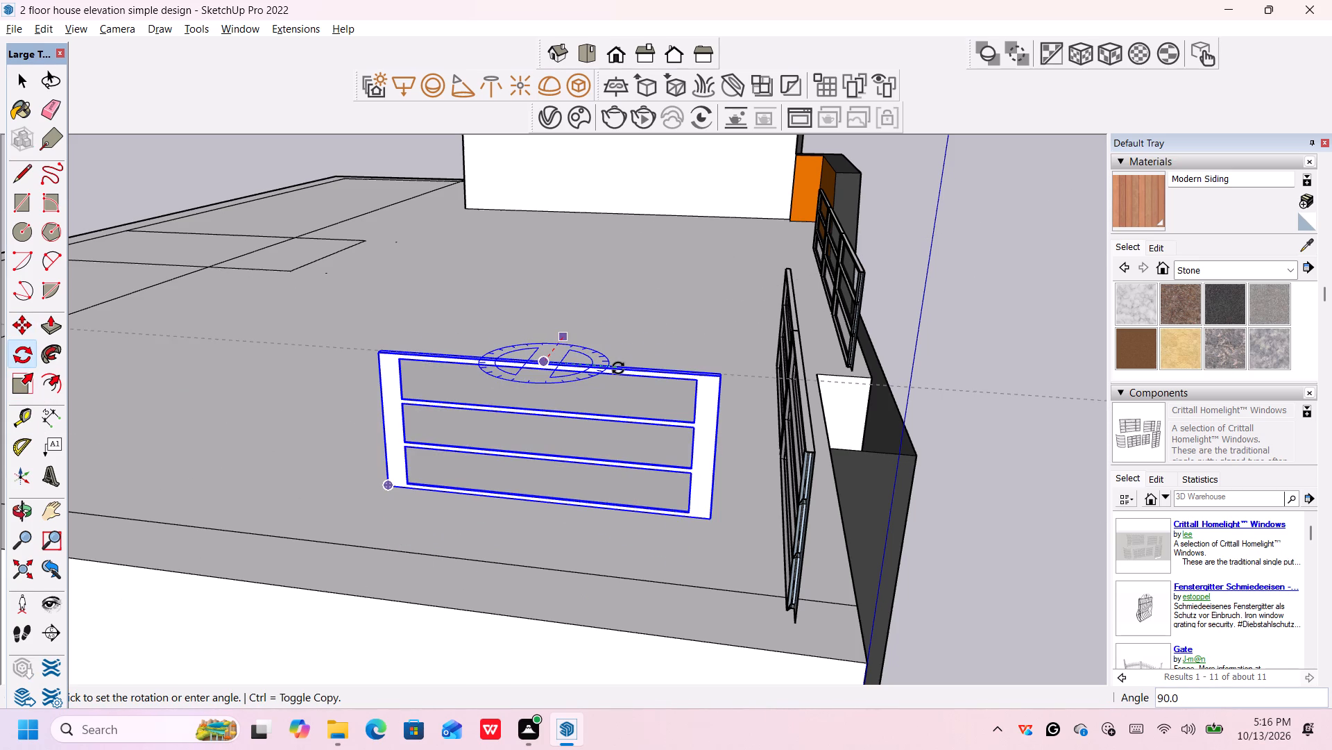
{"action": "left_click", "coordinate": [618, 368]}
{"action": "key", "text": "space"}
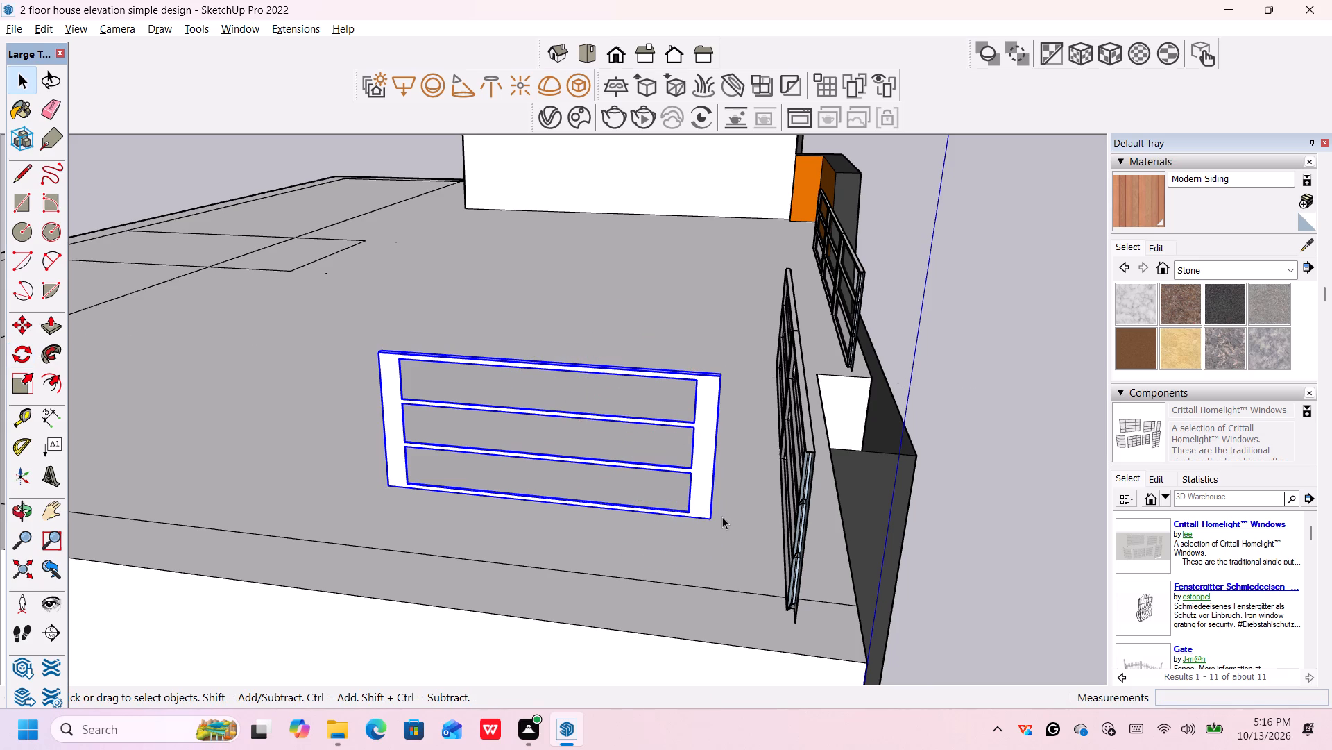
Move the rotated frame about 2' 4 15/16" by its lower corner so it meets the end of the front railing.
{"action": "key", "text": "m"}
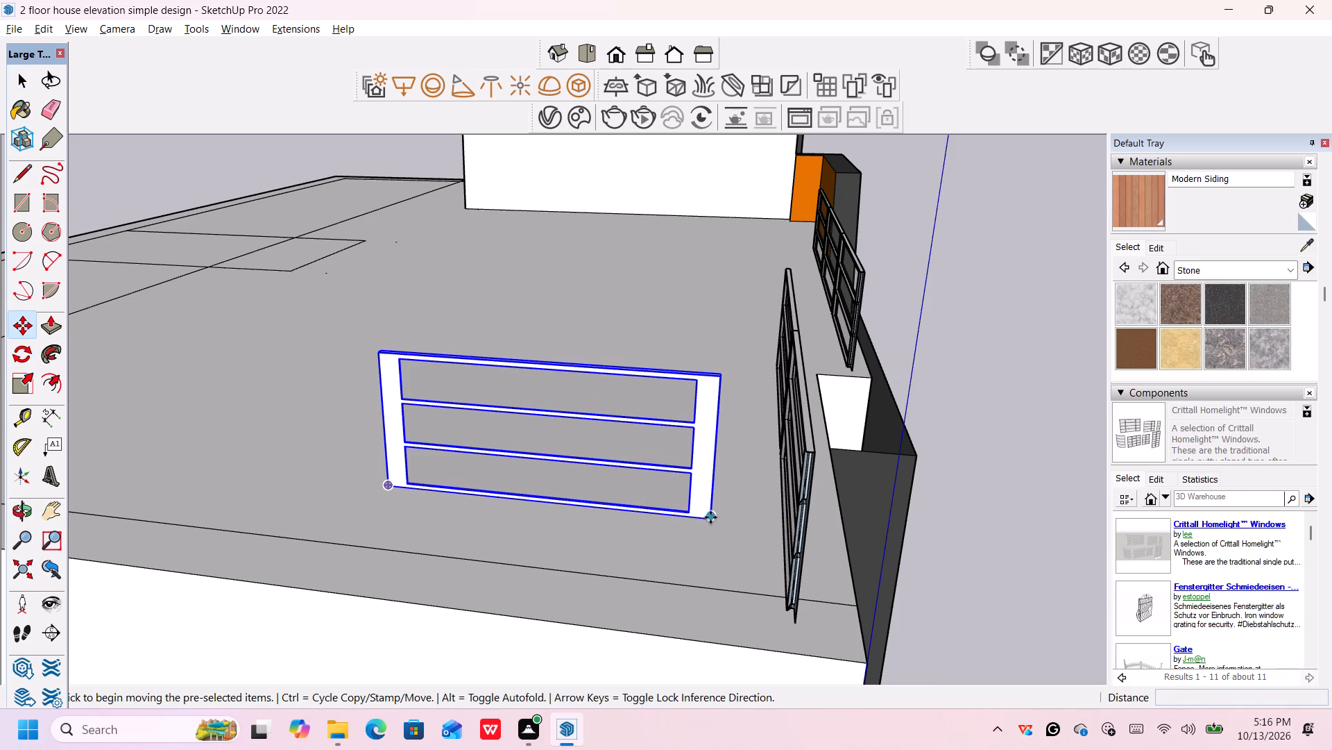
{"action": "left_click", "coordinate": [710, 517]}
{"action": "left_click", "coordinate": [794, 624]}
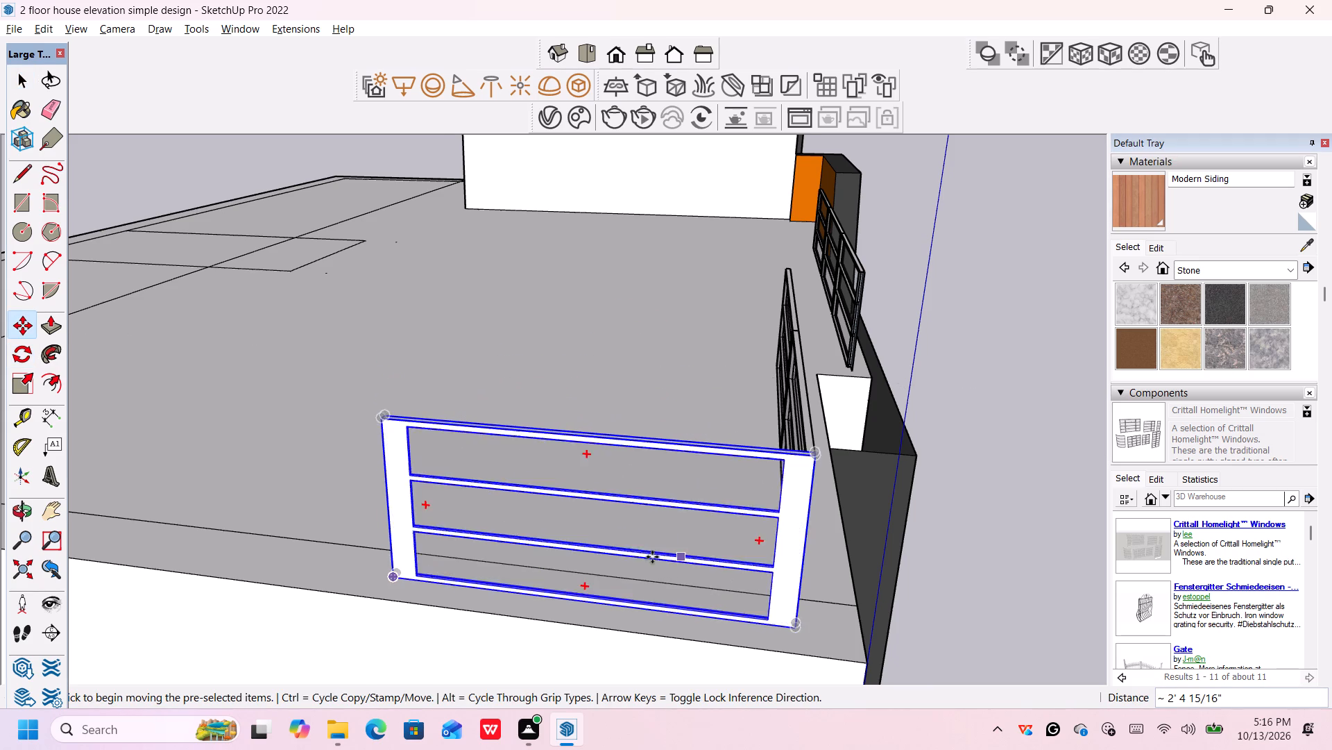
Copy the side-edge frame end to end along the green axis, away from the front corner.
{"action": "scroll", "coordinate": [634, 556], "scroll_direction": "down", "scroll_amount": 6}
{"action": "middle_click_drag", "start_coordinate": [453, 581], "coordinate": [685, 544], "text": "shift"}
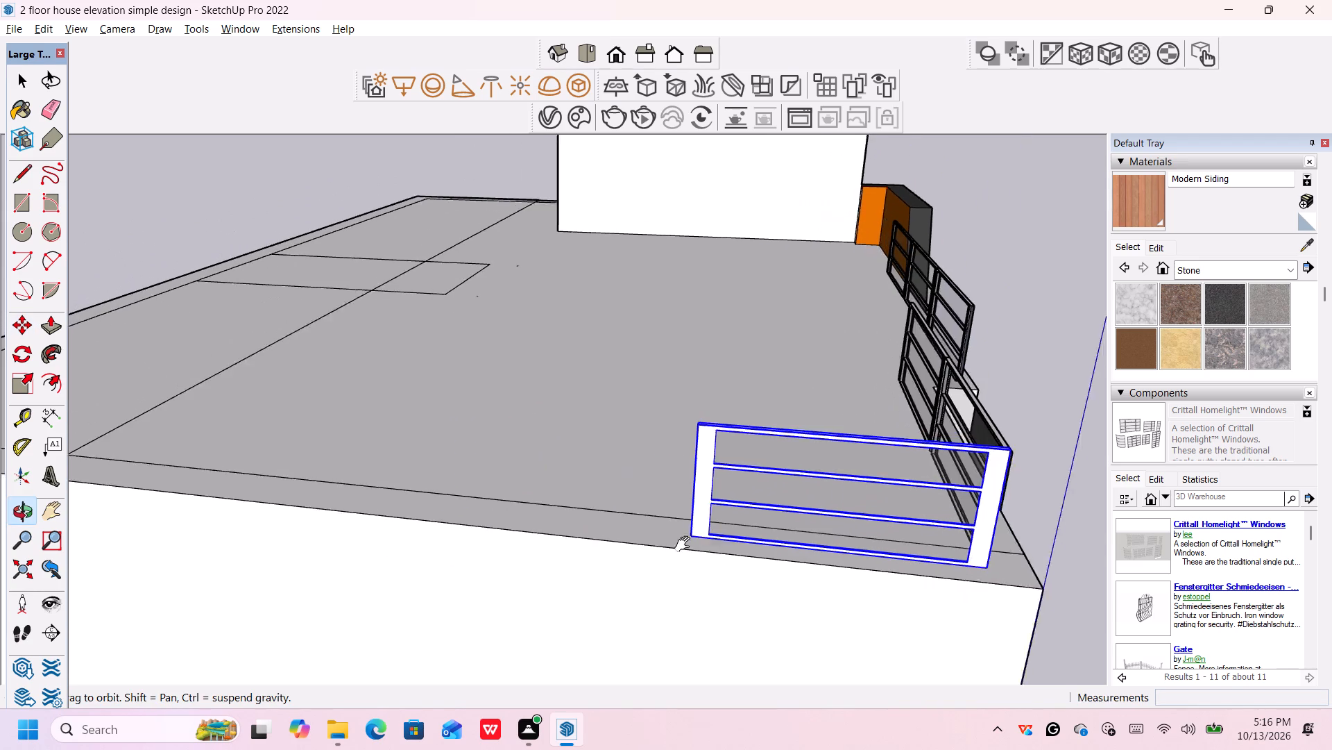
{"action": "middle_click_drag", "start_coordinate": [685, 544], "coordinate": [731, 532], "text": "shift"}
{"action": "scroll", "coordinate": [735, 521], "scroll_direction": "down", "scroll_amount": 3}
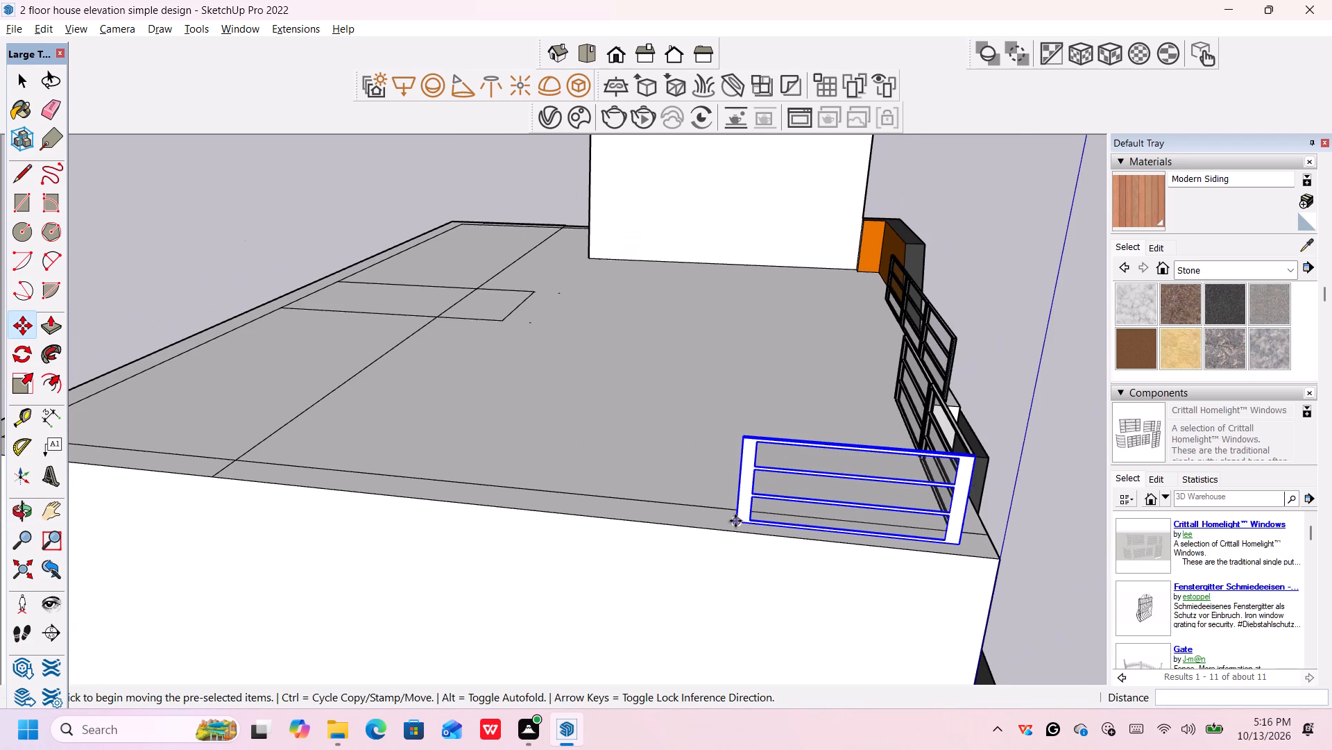
{"action": "left_click", "coordinate": [735, 521]}
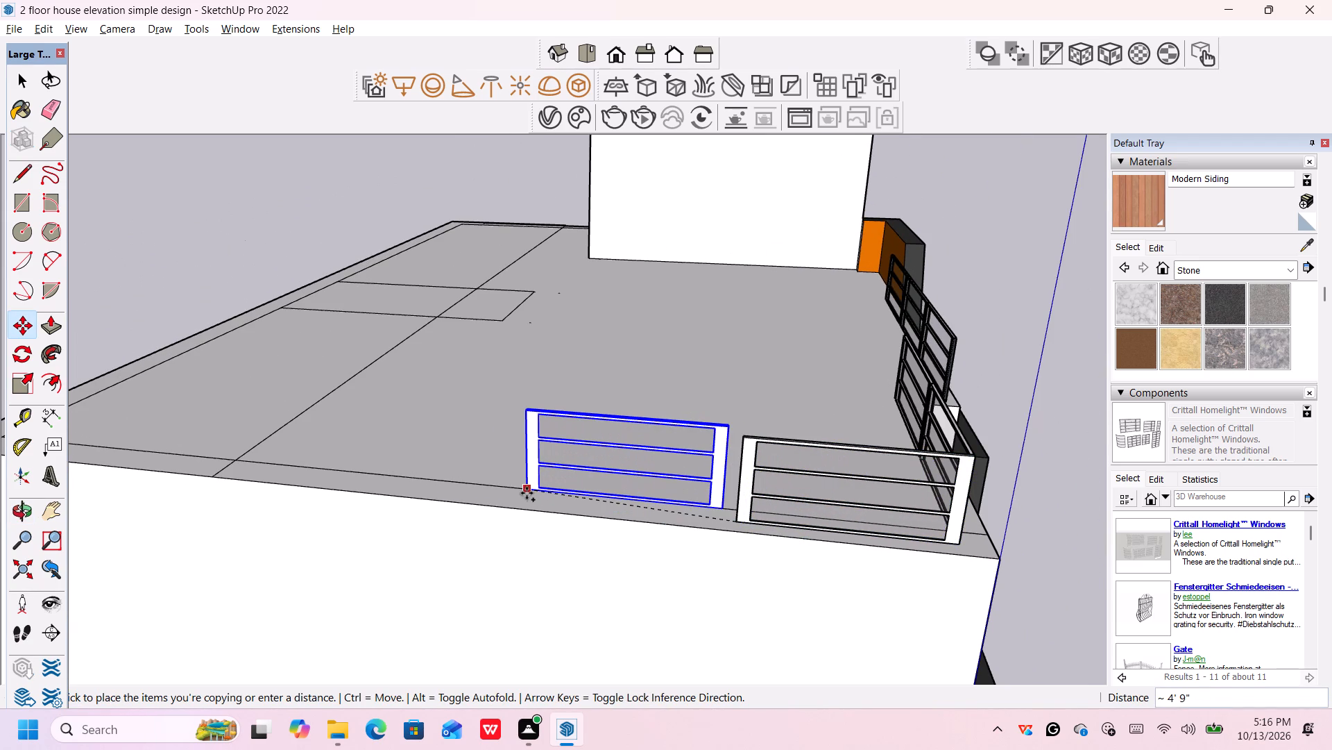
{"action": "key", "text": "Escape"}
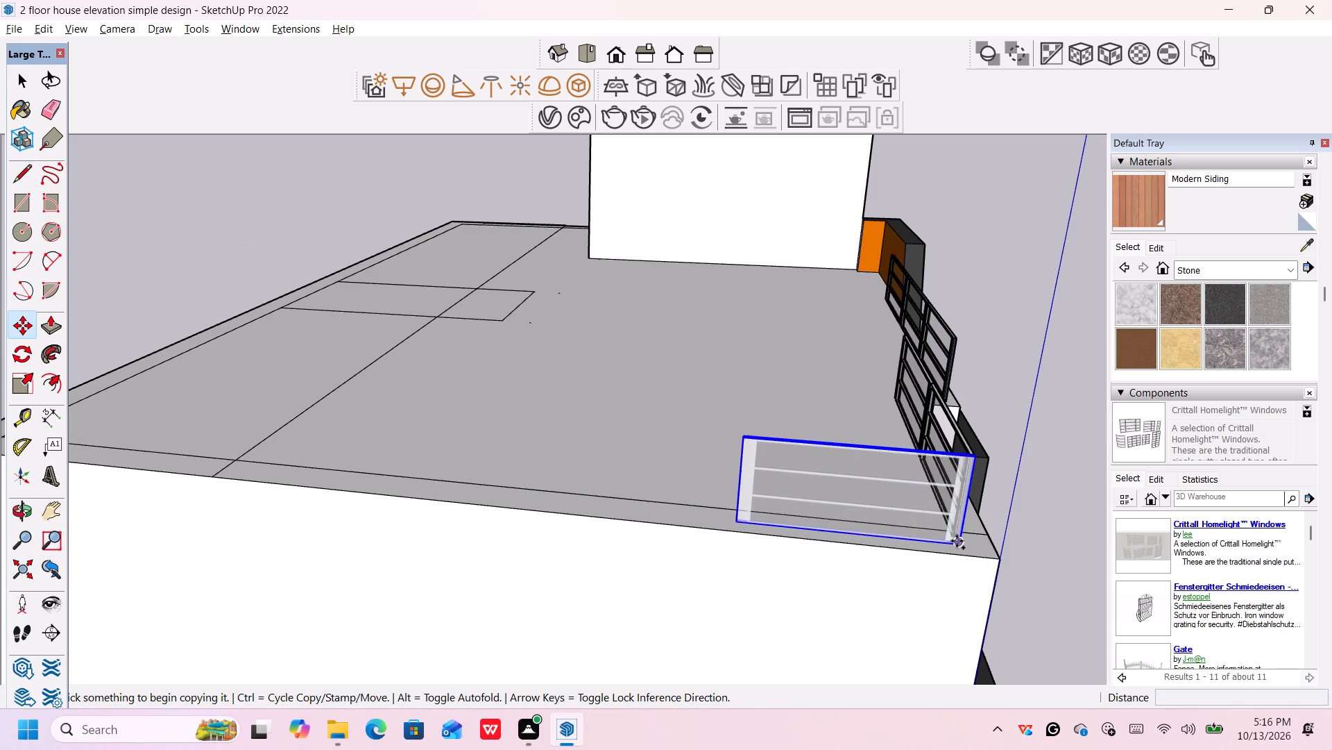
{"action": "left_click", "coordinate": [957, 542]}
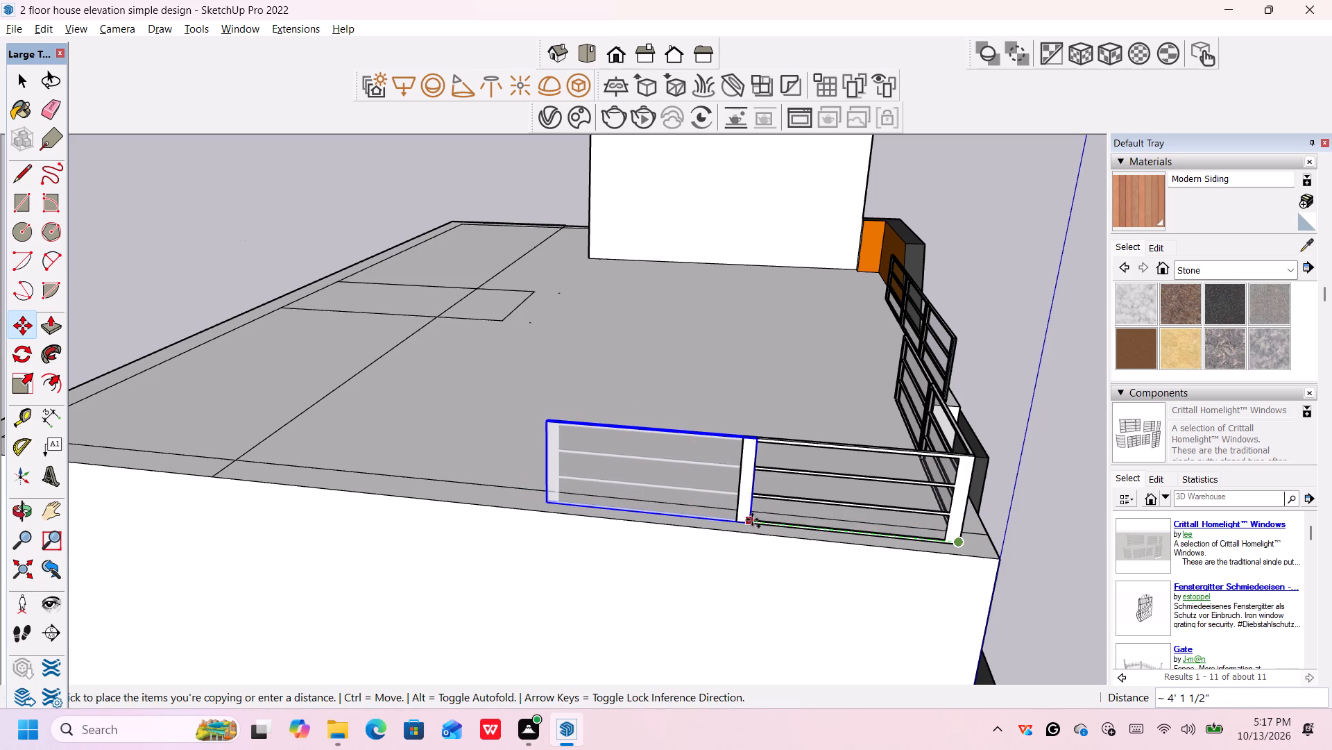
{"action": "scroll", "coordinate": [736, 519], "scroll_direction": "up", "scroll_amount": 2}
{"action": "left_click", "coordinate": [736, 519]}
Copy the second side-edge frame by its lower corner to butt a third frame against its far end.
{"action": "scroll", "coordinate": [717, 515], "scroll_direction": "down", "scroll_amount": 5}
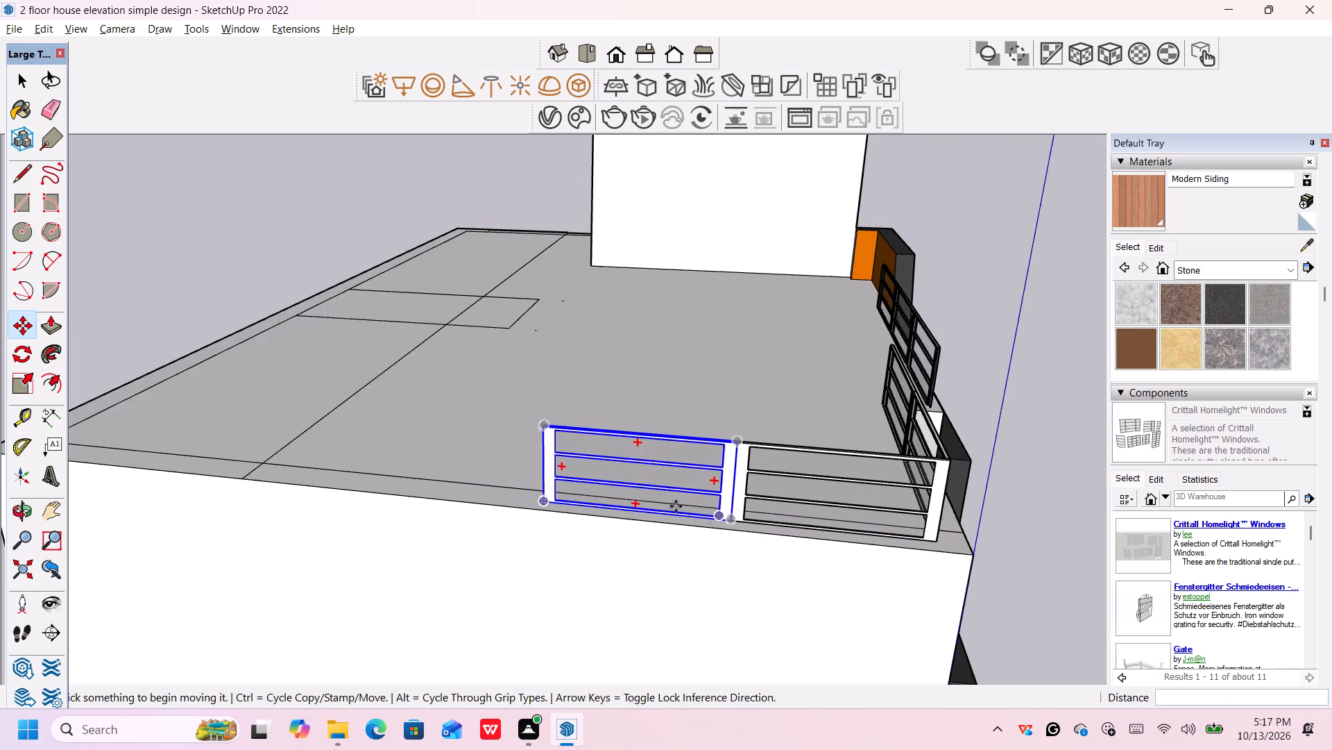
{"action": "scroll", "coordinate": [676, 506], "scroll_direction": "down", "scroll_amount": 1}
{"action": "middle_click_drag", "start_coordinate": [601, 494], "coordinate": [640, 492]}
{"action": "scroll", "coordinate": [854, 540], "scroll_direction": "up", "scroll_amount": 2}
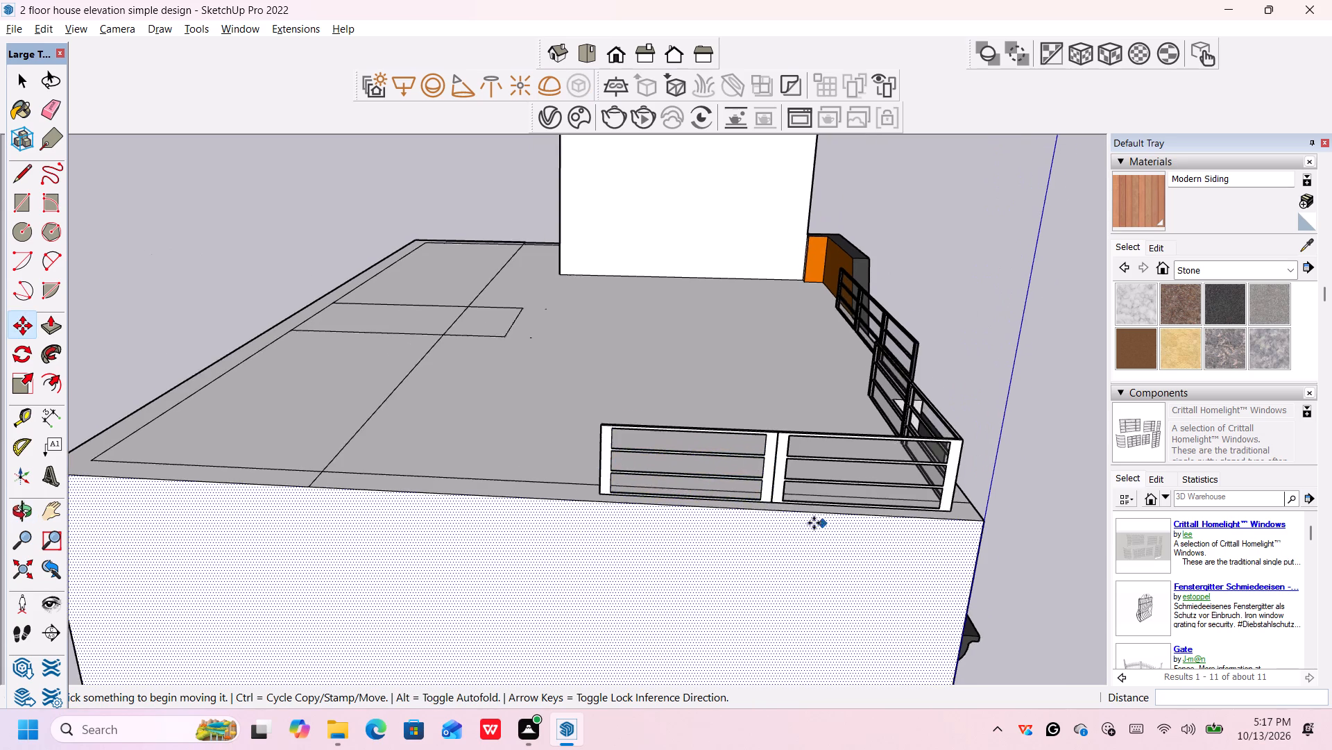
{"action": "scroll", "coordinate": [814, 523], "scroll_direction": "up", "scroll_amount": 2}
{"action": "left_click", "coordinate": [758, 493]}
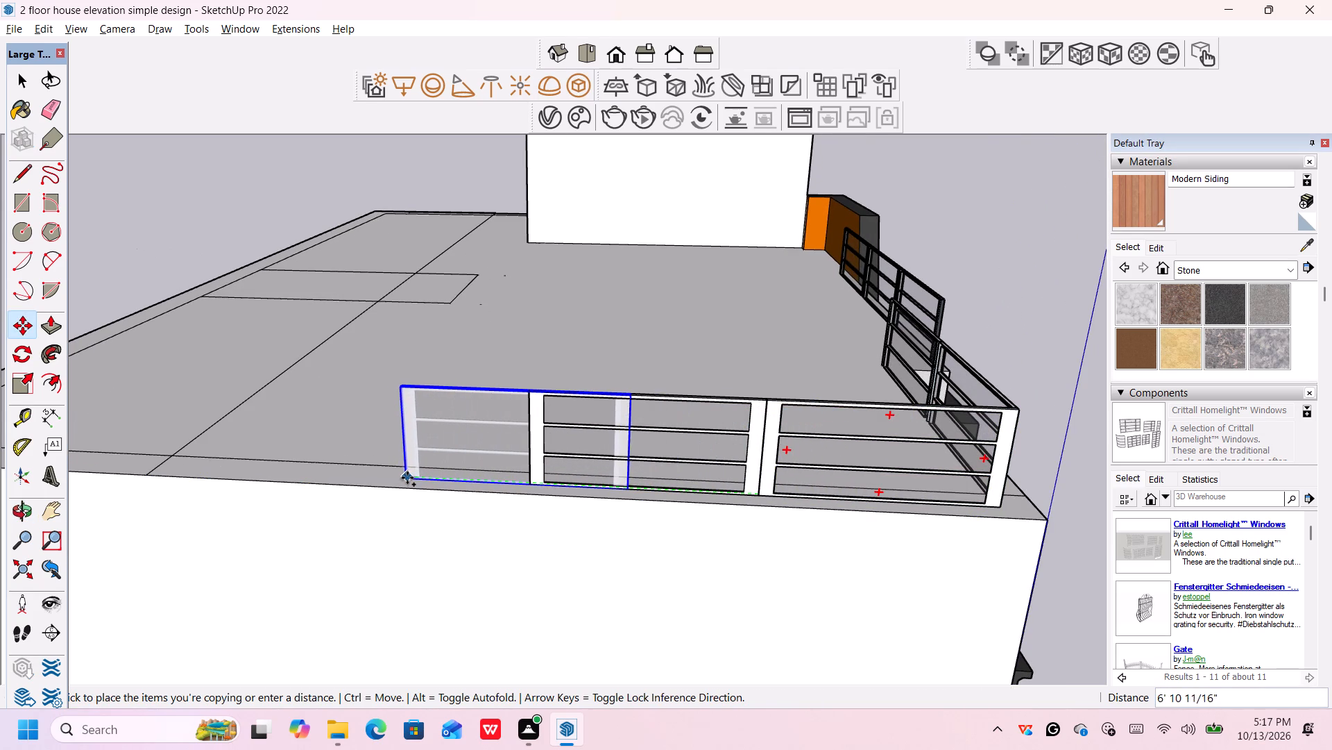
{"action": "key", "text": "Escape"}
{"action": "scroll", "coordinate": [791, 503], "scroll_direction": "up", "scroll_amount": 4}
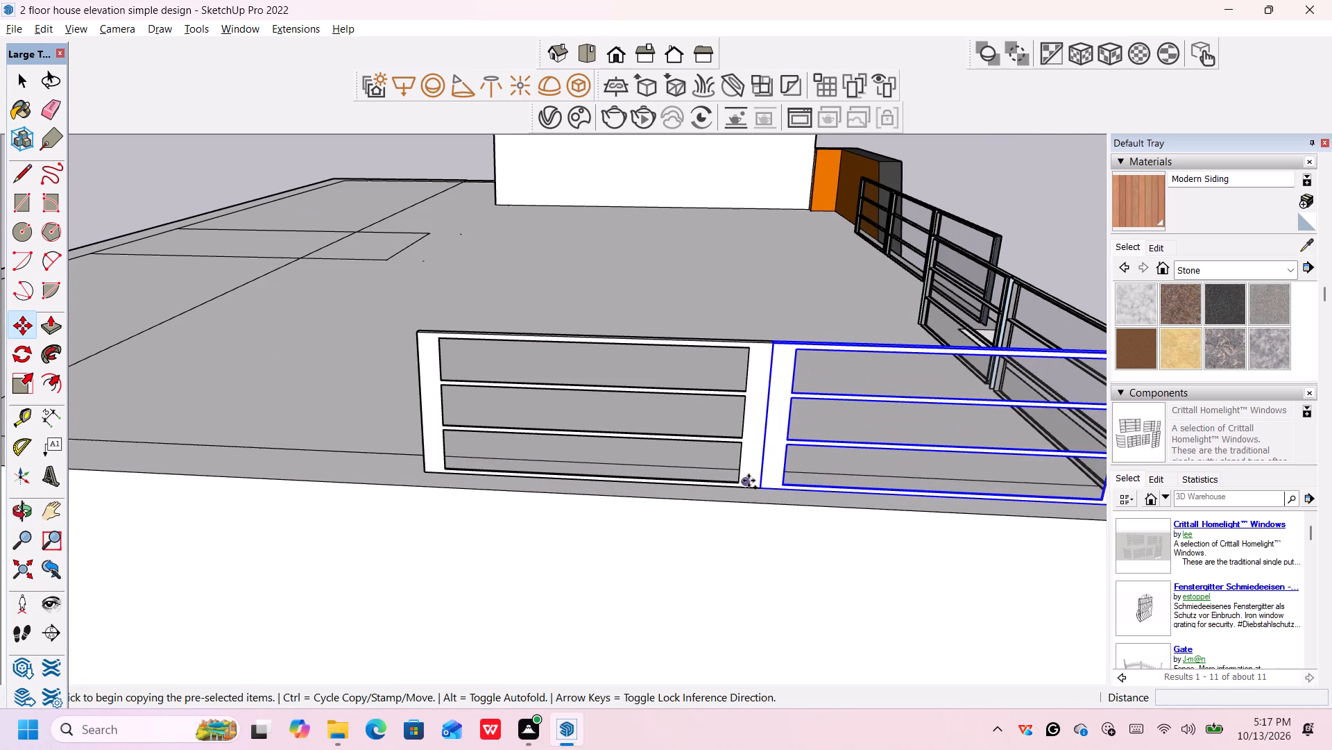
{"action": "key", "text": "Escape"}
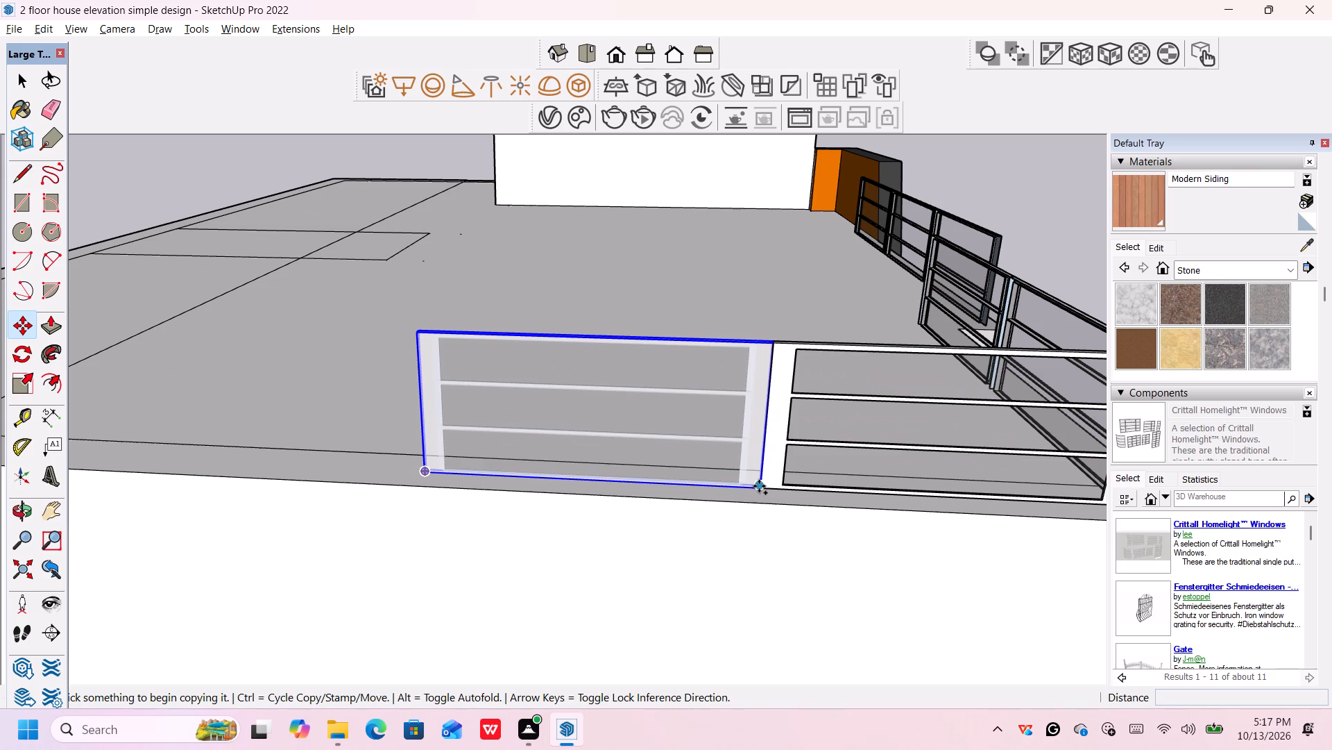
{"action": "left_click", "coordinate": [759, 485]}
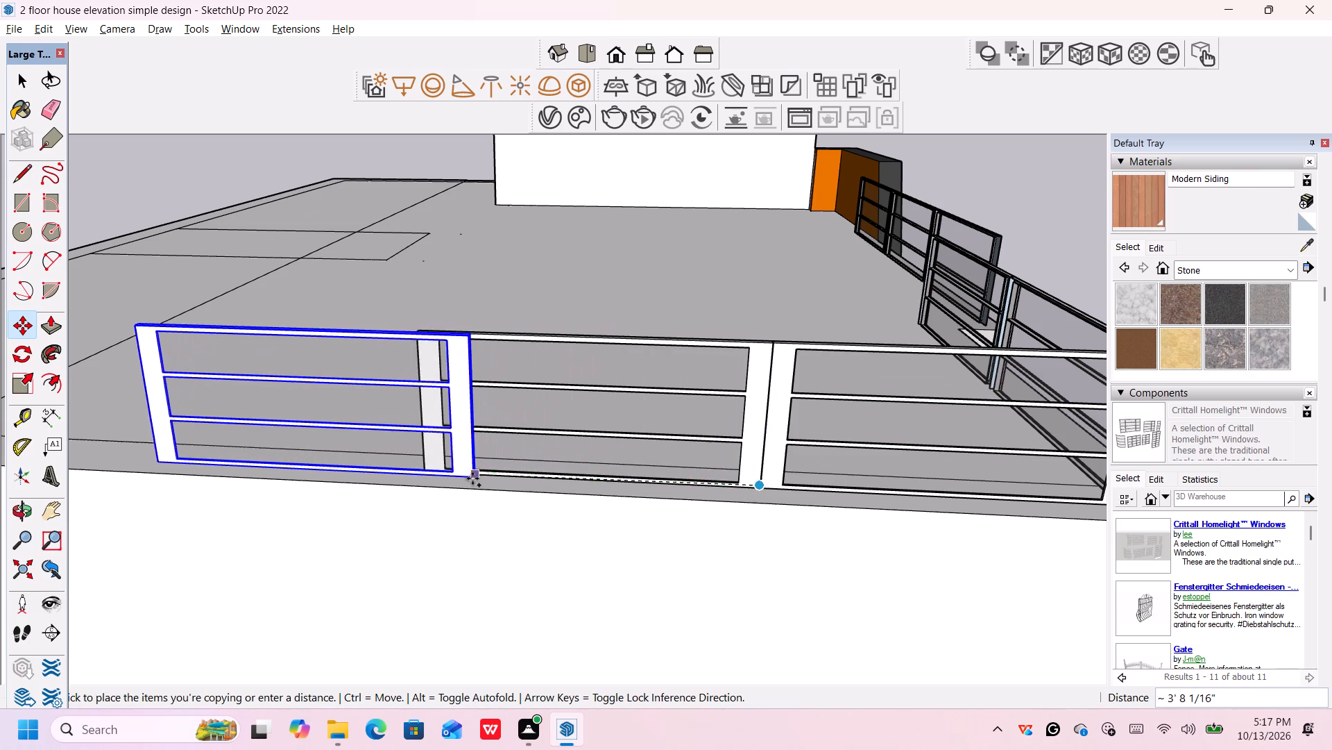
{"action": "left_click", "coordinate": [425, 471]}
Extend the side-edge railing toward the rear corner with two more end-to-end copies, each offset about 4' 4 13/16" along the green axis.
{"action": "scroll", "coordinate": [433, 465], "scroll_direction": "down", "scroll_amount": 6}
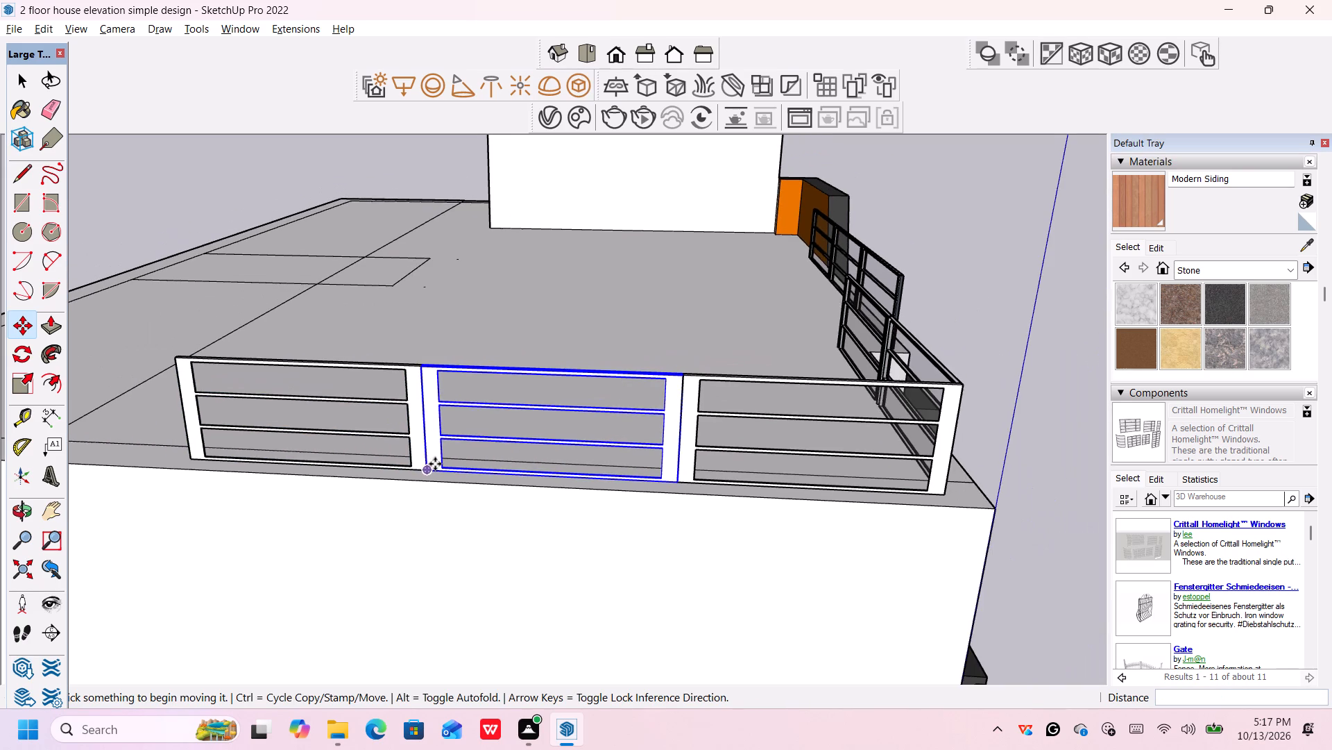
{"action": "middle_click_drag", "start_coordinate": [435, 464], "coordinate": [918, 475]}
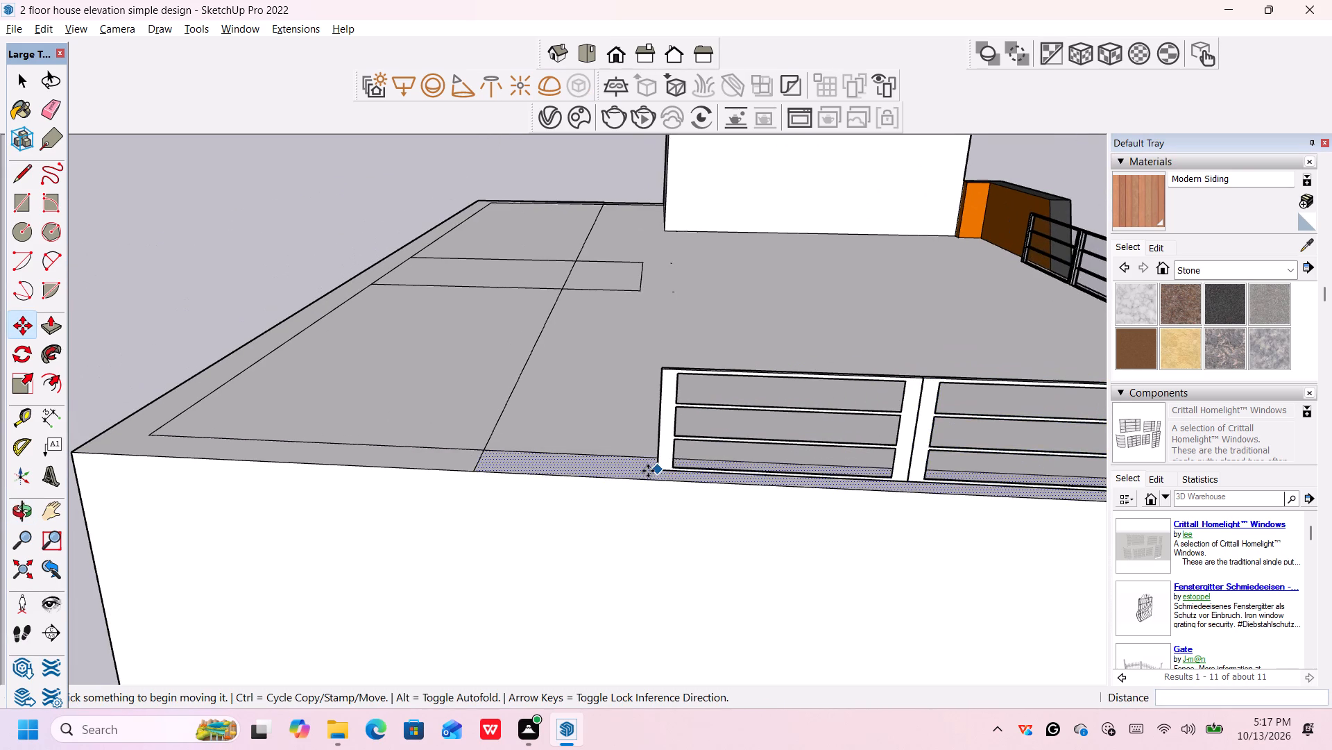
{"action": "scroll", "coordinate": [933, 486], "scroll_direction": "up", "scroll_amount": 7}
{"action": "left_click", "coordinate": [910, 479]}
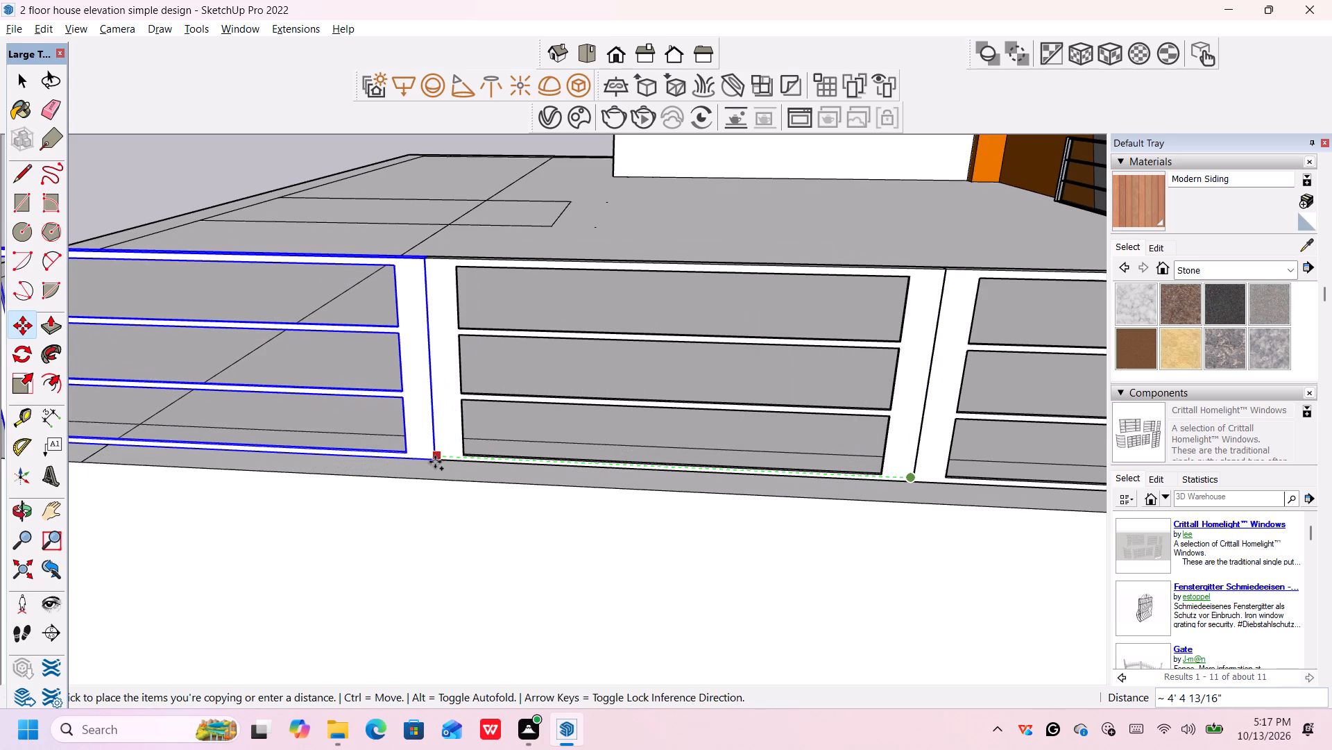
{"action": "left_click", "coordinate": [435, 462]}
{"action": "scroll", "coordinate": [461, 441], "scroll_direction": "down", "scroll_amount": 20}
{"action": "scroll", "coordinate": [461, 441], "scroll_direction": "down", "scroll_amount": 2}
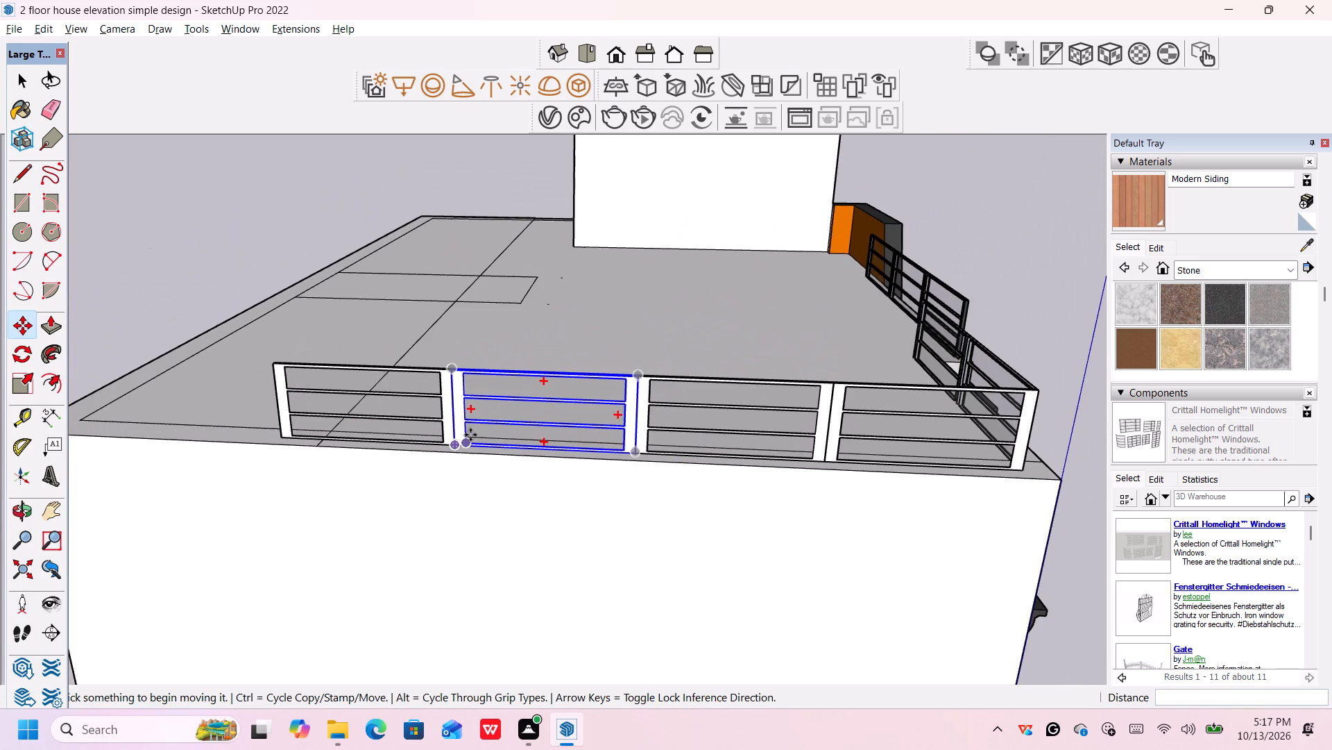
{"action": "middle_click_drag", "start_coordinate": [470, 436], "coordinate": [801, 410], "text": "shift"}
{"action": "scroll", "coordinate": [600, 389], "scroll_direction": "up", "scroll_amount": 5}
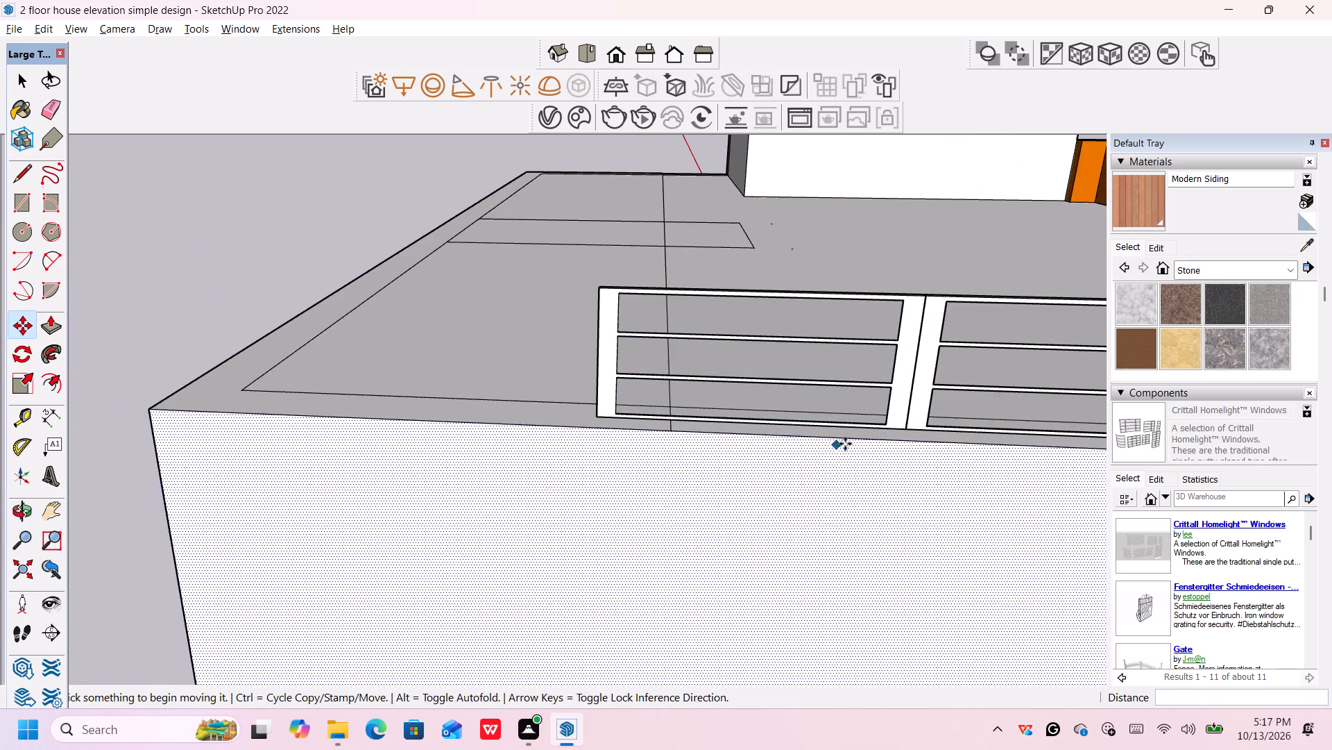
{"action": "scroll", "coordinate": [900, 428], "scroll_direction": "up", "scroll_amount": 3}
{"action": "left_click", "coordinate": [901, 429]}
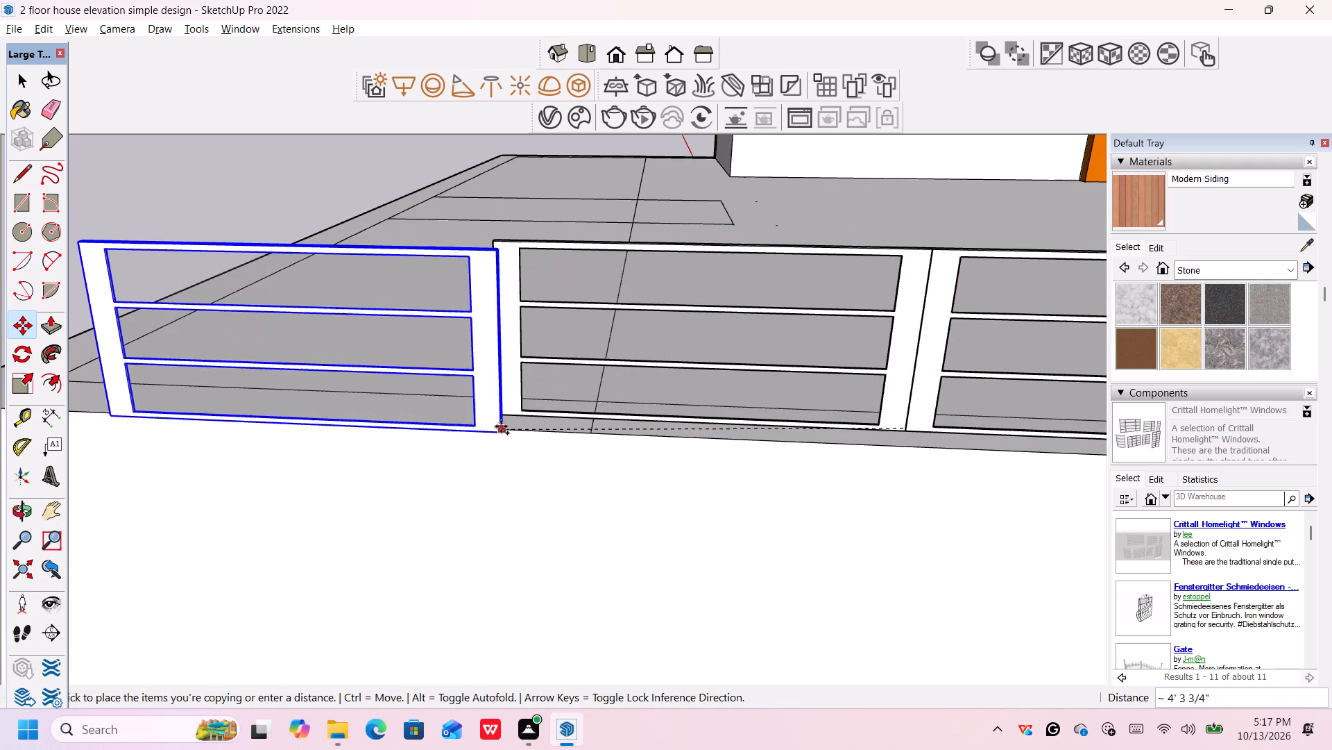
{"action": "left_click", "coordinate": [493, 412]}
{"action": "scroll", "coordinate": [498, 410], "scroll_direction": "down", "scroll_amount": 7}
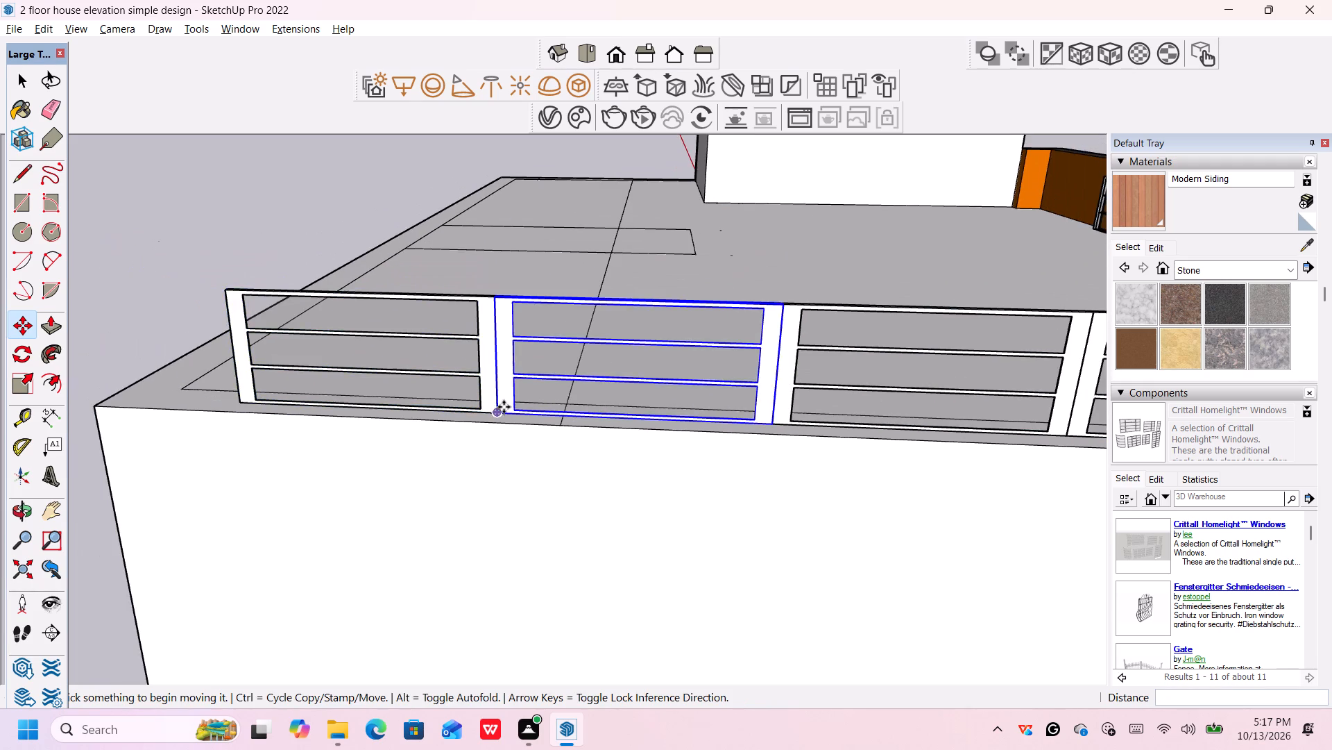
Copy the last side-edge frame end to end by about 4' 4 13/16", extending the railing past the rear roof corner.
{"action": "middle_click_drag", "start_coordinate": [504, 407], "coordinate": [825, 447]}
{"action": "scroll", "coordinate": [564, 456], "scroll_direction": "down", "scroll_amount": 3}
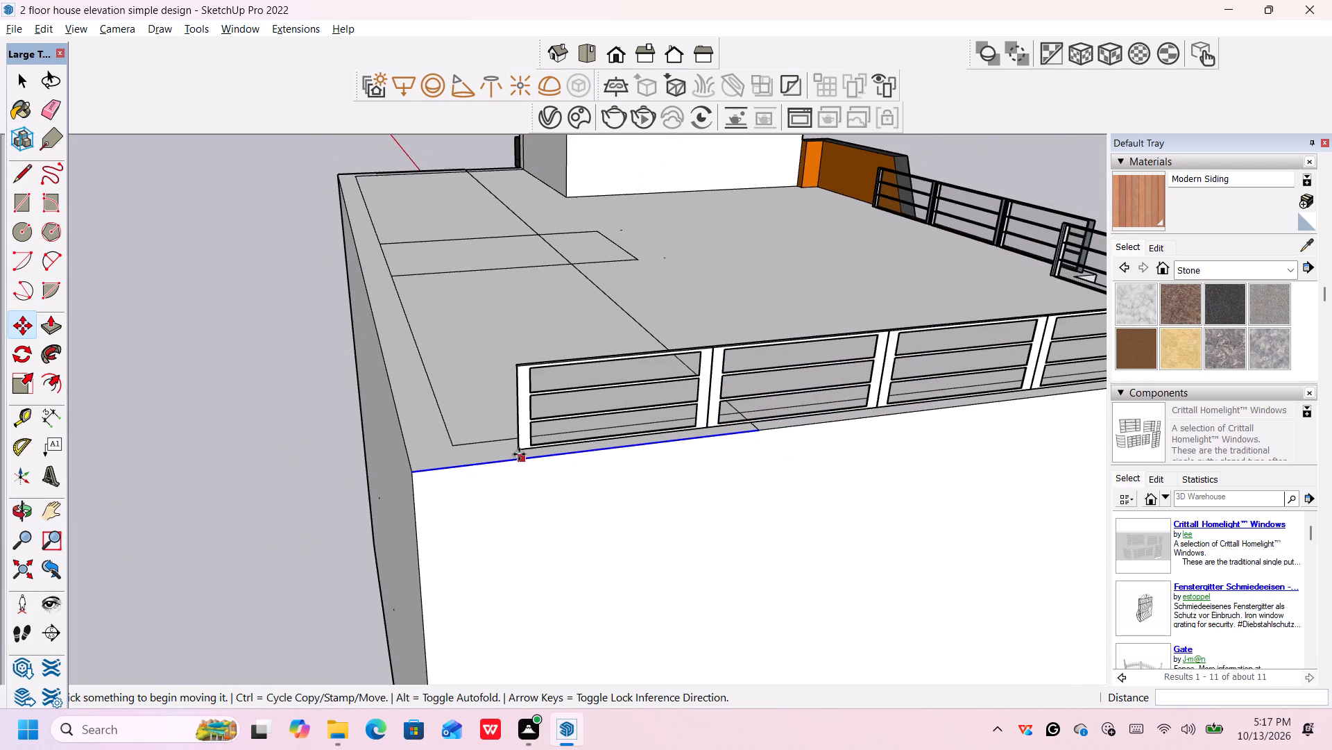
{"action": "scroll", "coordinate": [520, 454], "scroll_direction": "up", "scroll_amount": 7}
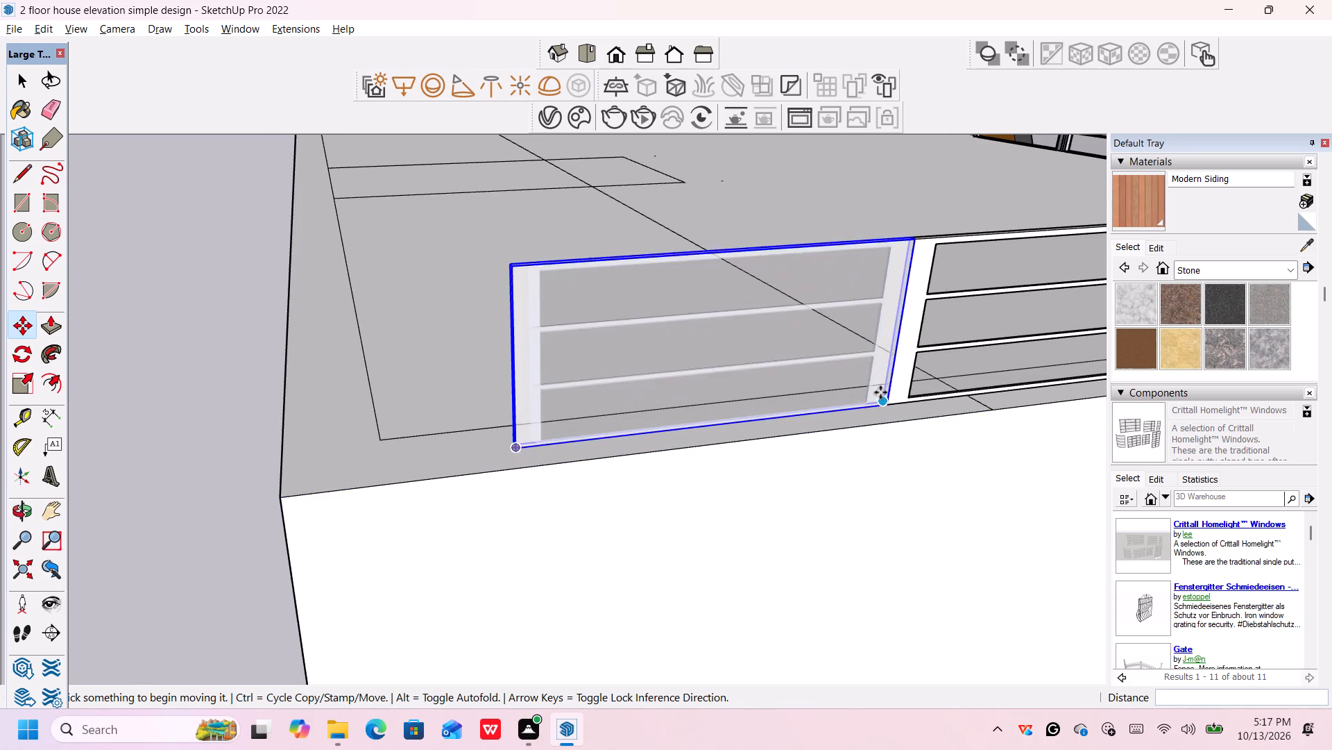
{"action": "scroll", "coordinate": [882, 392], "scroll_direction": "up", "scroll_amount": 4}
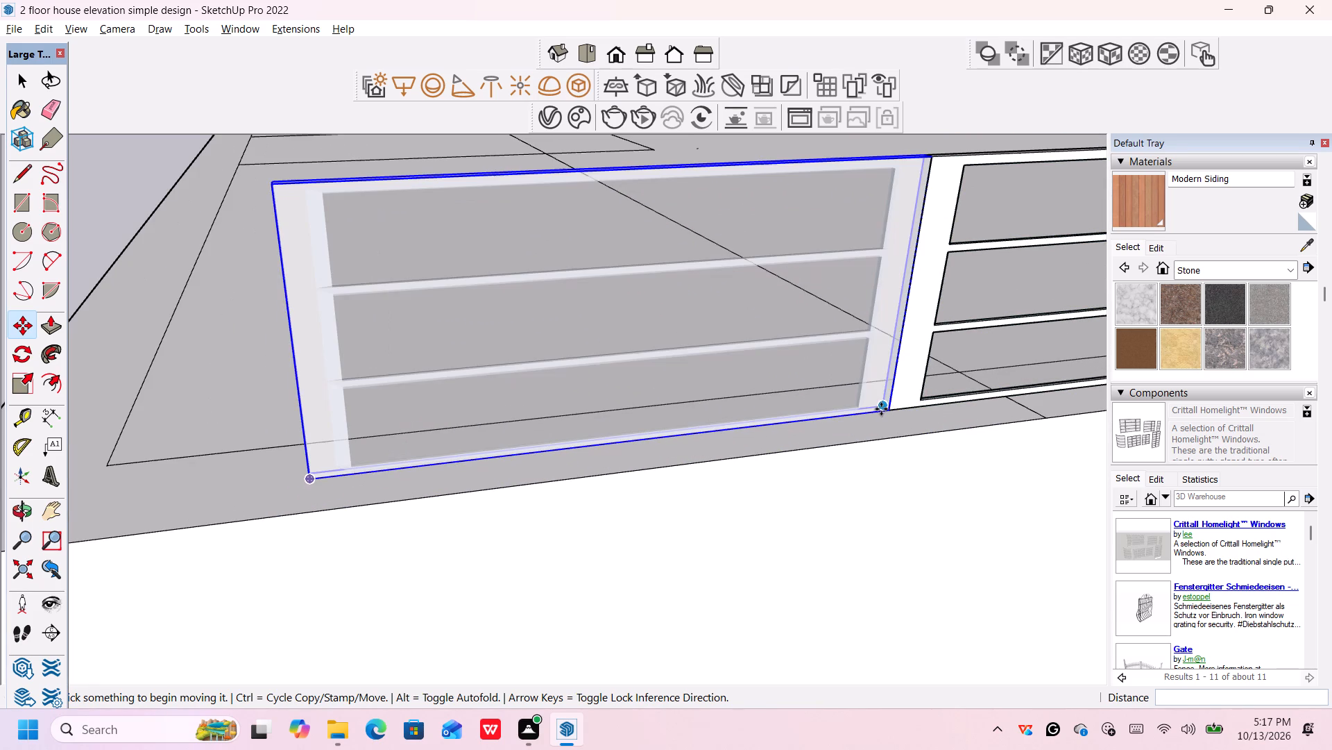
{"action": "left_click", "coordinate": [880, 409]}
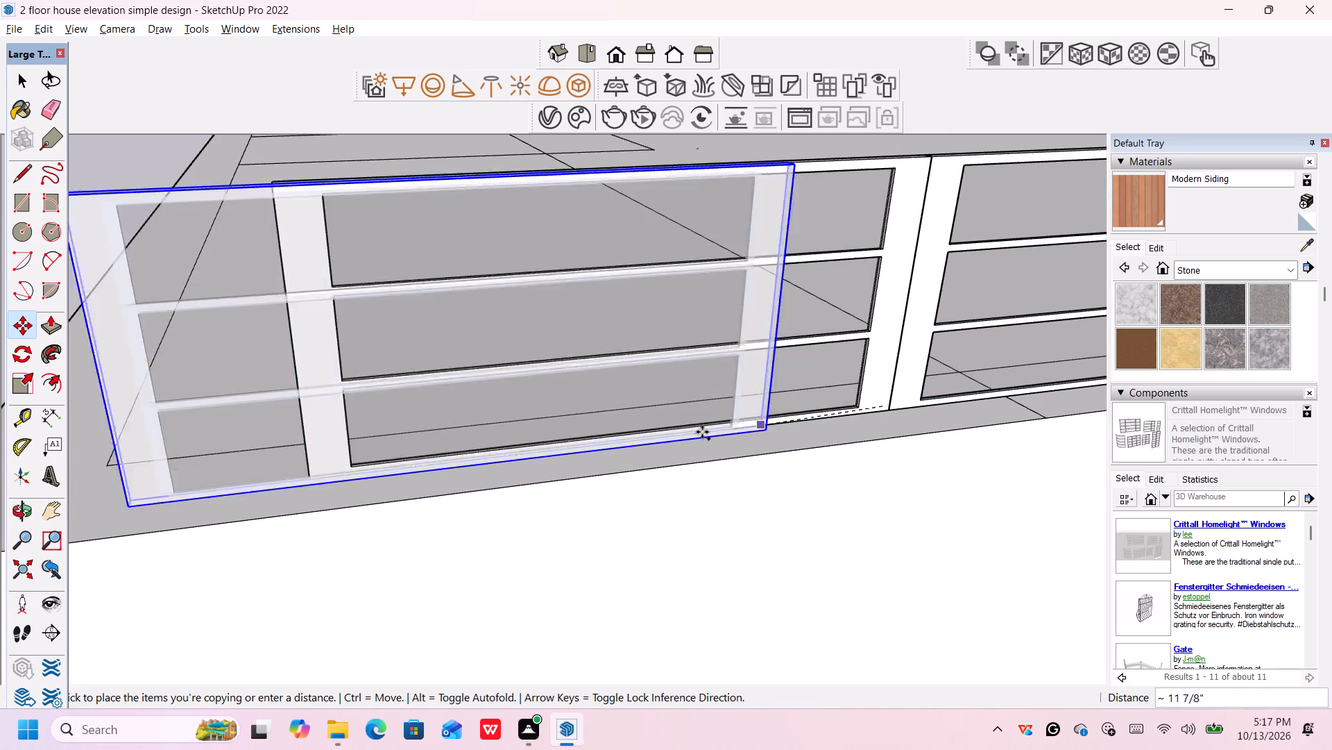
{"action": "left_click", "coordinate": [307, 478]}
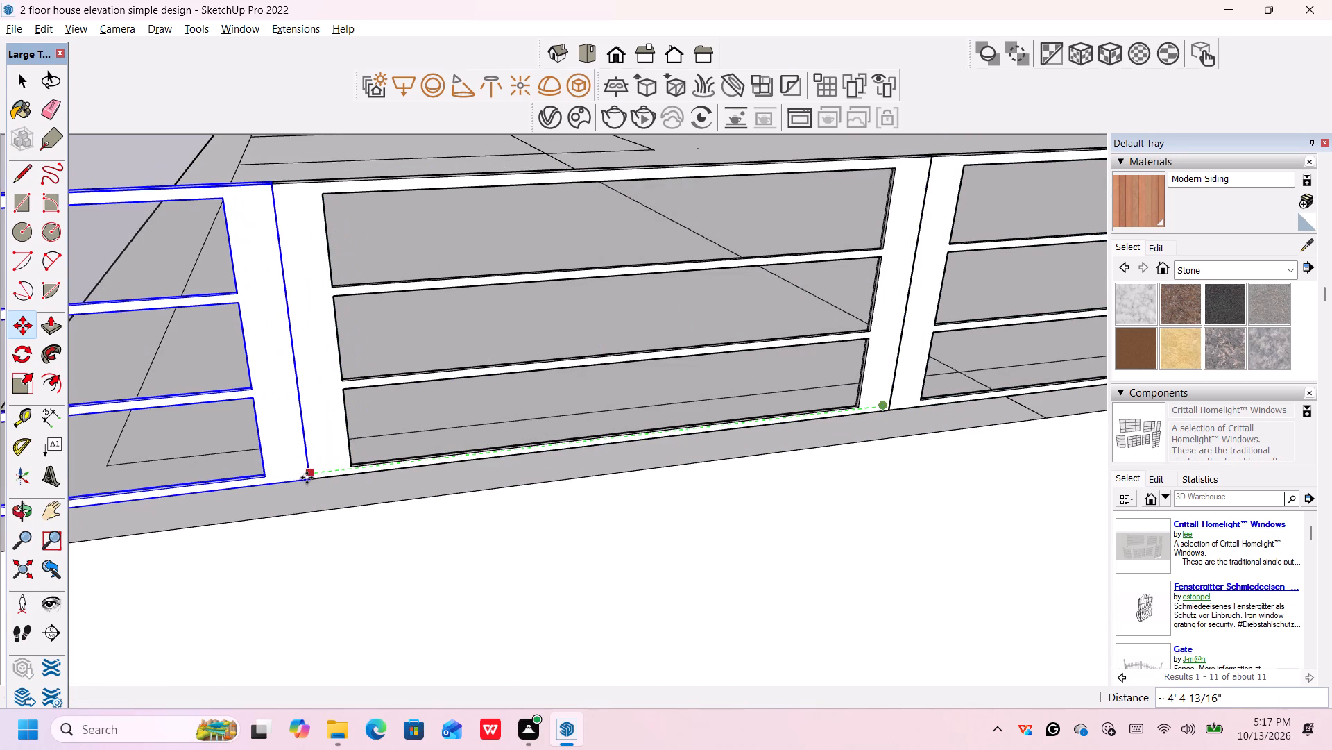
{"action": "scroll", "coordinate": [362, 428], "scroll_direction": "down", "scroll_amount": 20}
{"action": "scroll", "coordinate": [362, 428], "scroll_direction": "down", "scroll_amount": 11}
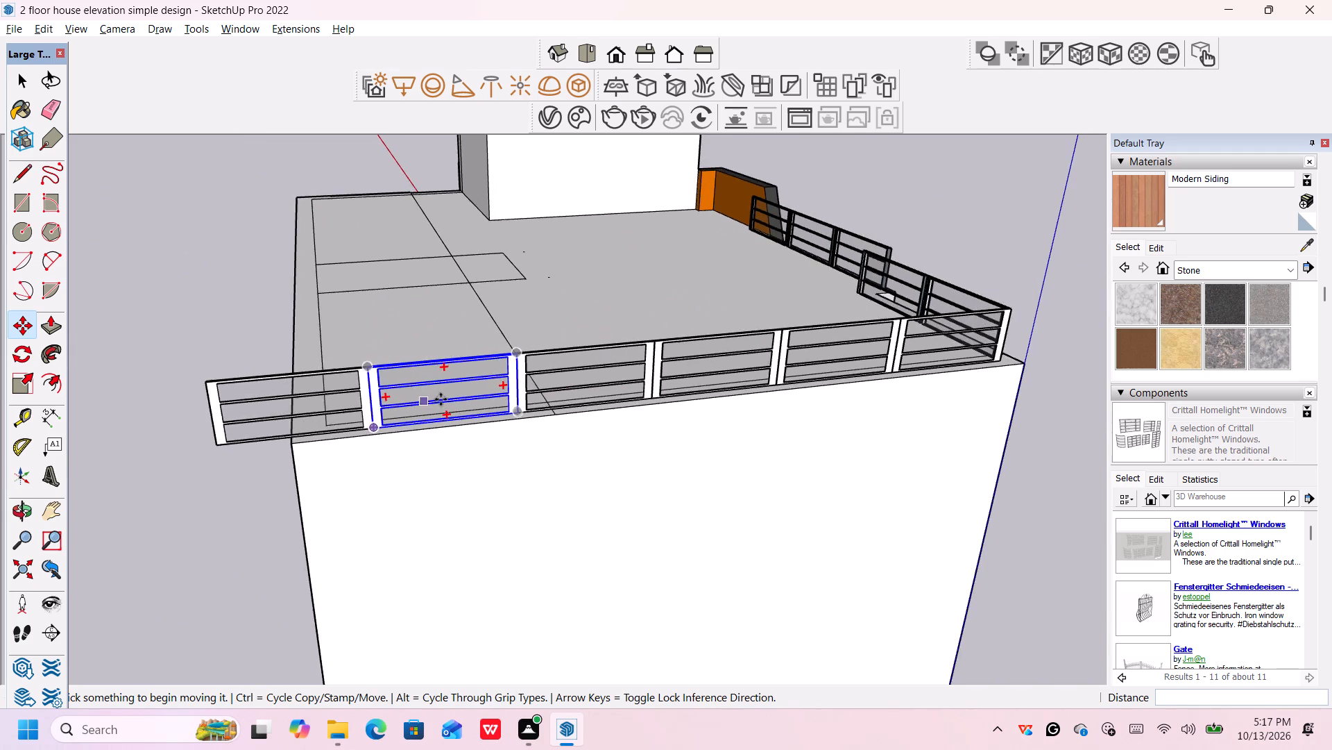
Scale the overhanging rear frame to about 0.44 of its width so it ends at the roof's rear corner.
{"action": "scroll", "coordinate": [572, 381], "scroll_direction": "down", "scroll_amount": 6}
{"action": "middle_click_drag", "start_coordinate": [967, 383], "coordinate": [928, 374]}
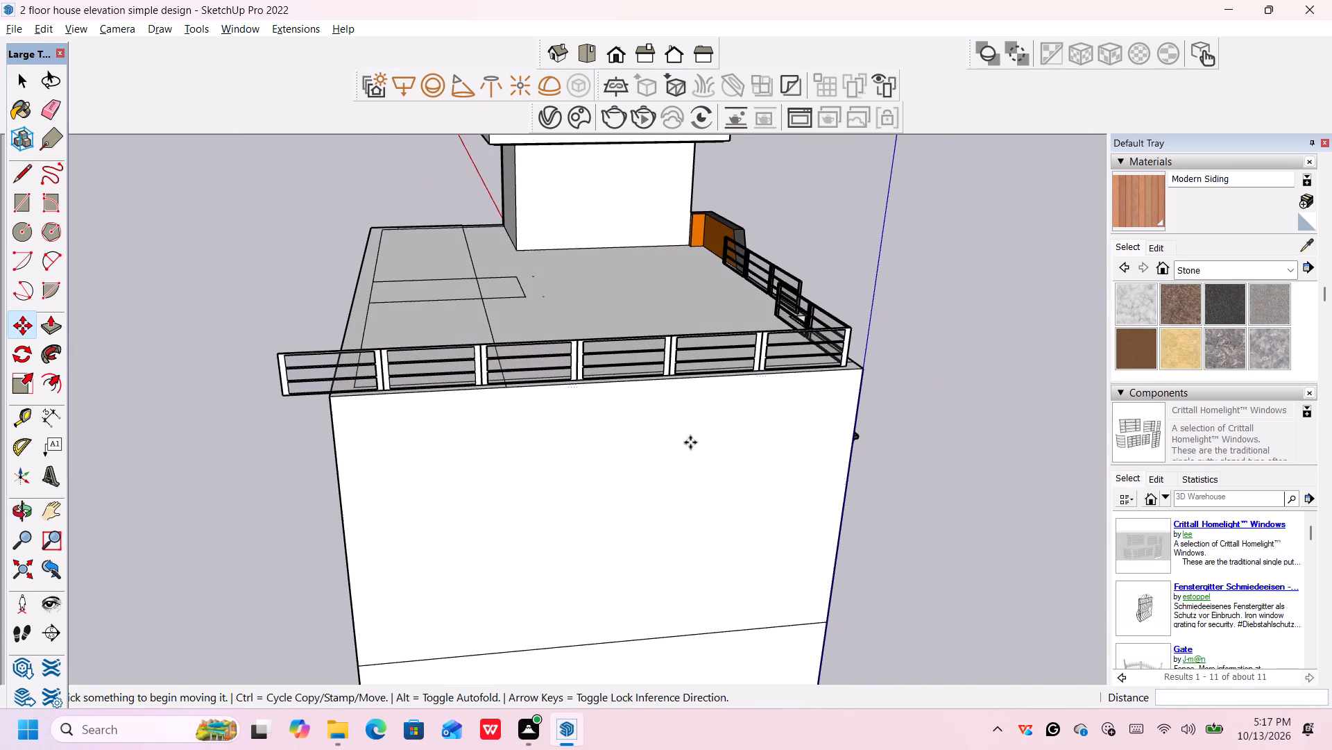
{"action": "left_click", "coordinate": [13, 379]}
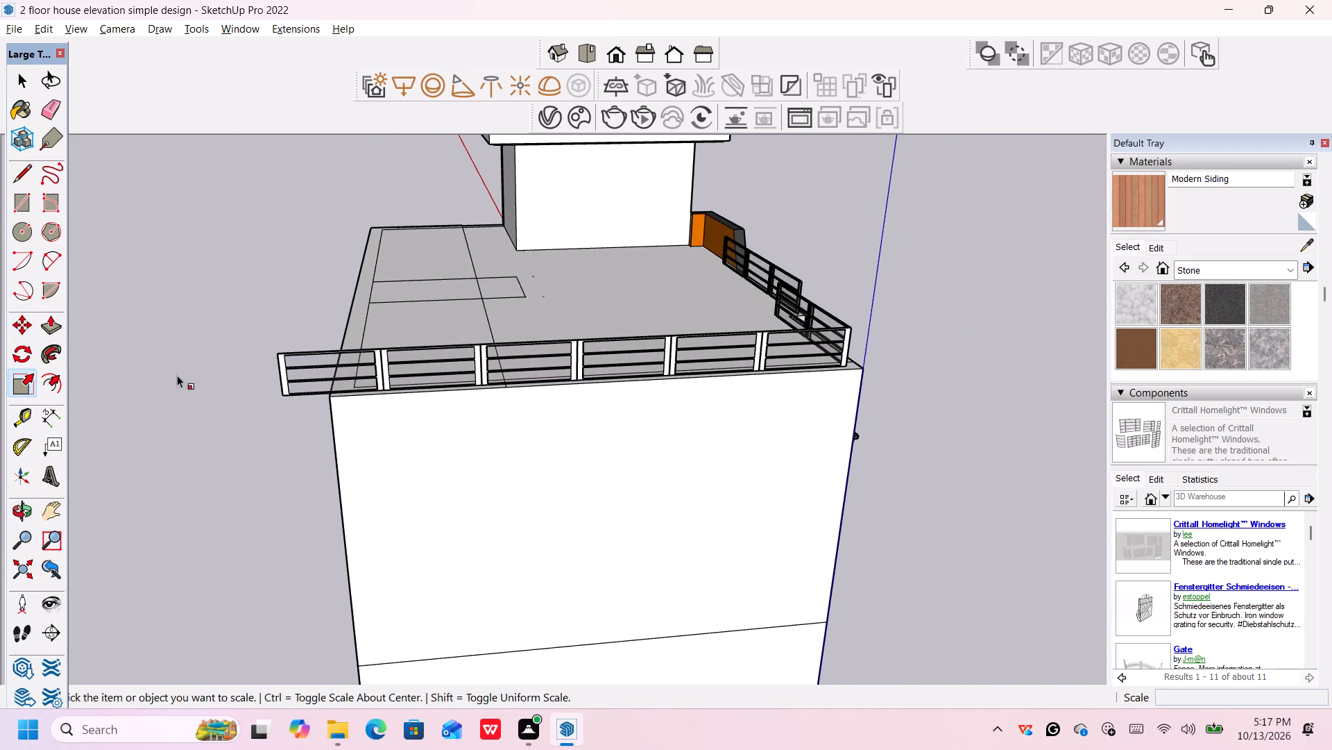
{"action": "scroll", "coordinate": [282, 374], "scroll_direction": "up", "scroll_amount": 4}
{"action": "left_click", "coordinate": [282, 374]}
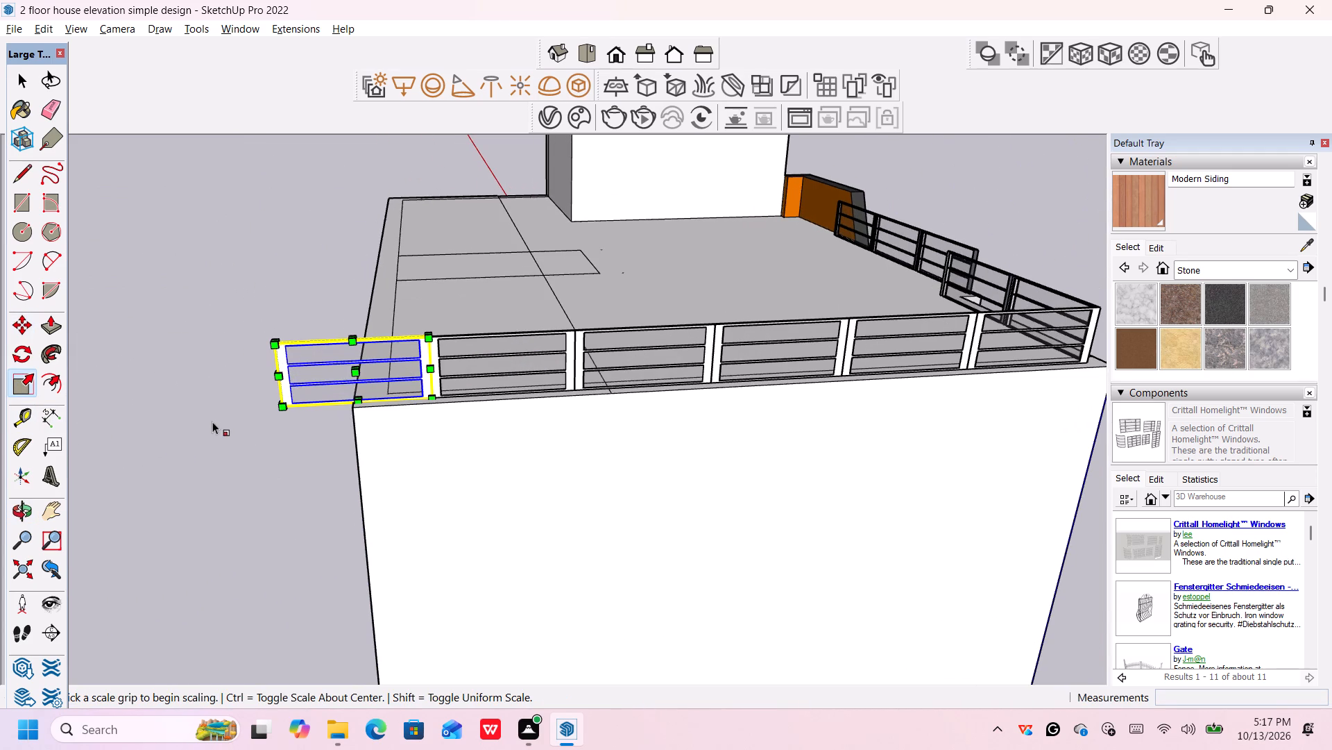
{"action": "scroll", "coordinate": [333, 372], "scroll_direction": "up", "scroll_amount": 6}
{"action": "middle_click_drag", "start_coordinate": [345, 393], "coordinate": [343, 376]}
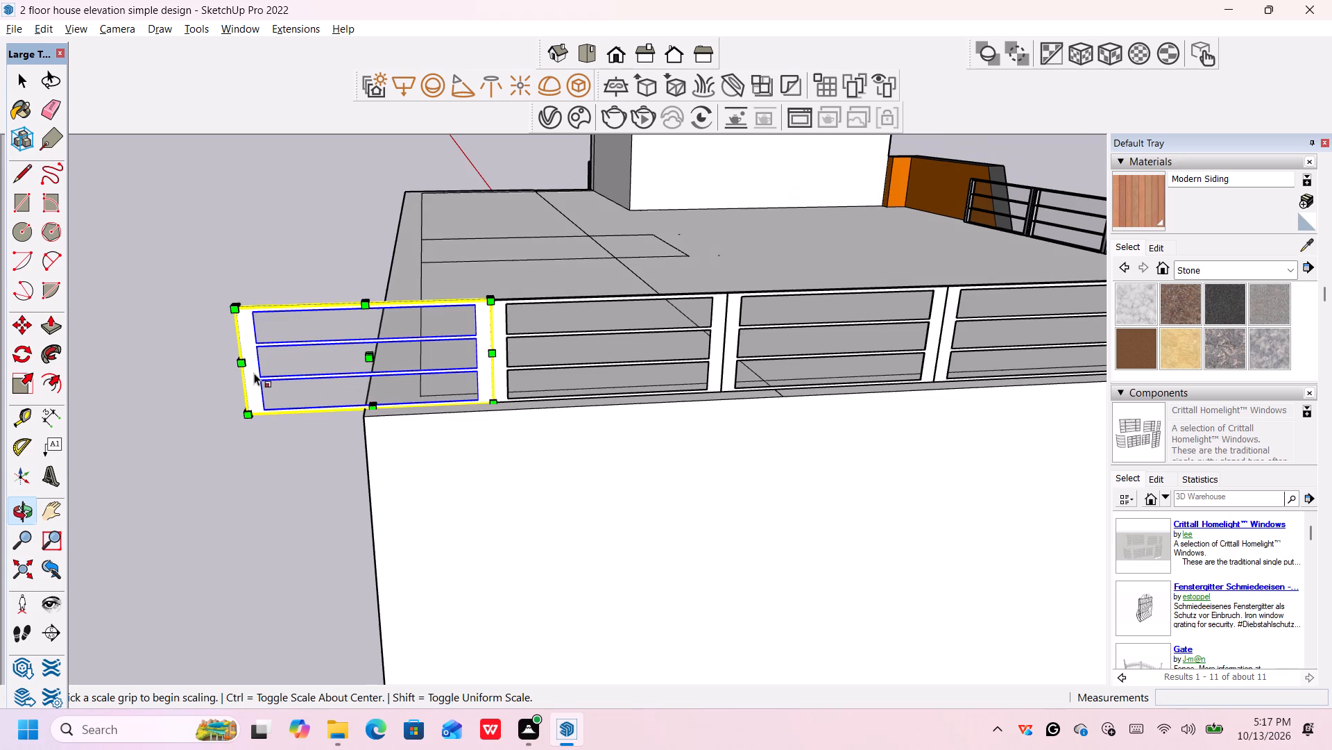
{"action": "scroll", "coordinate": [254, 373], "scroll_direction": "up", "scroll_amount": 7}
{"action": "scroll", "coordinate": [230, 355], "scroll_direction": "down", "scroll_amount": 4}
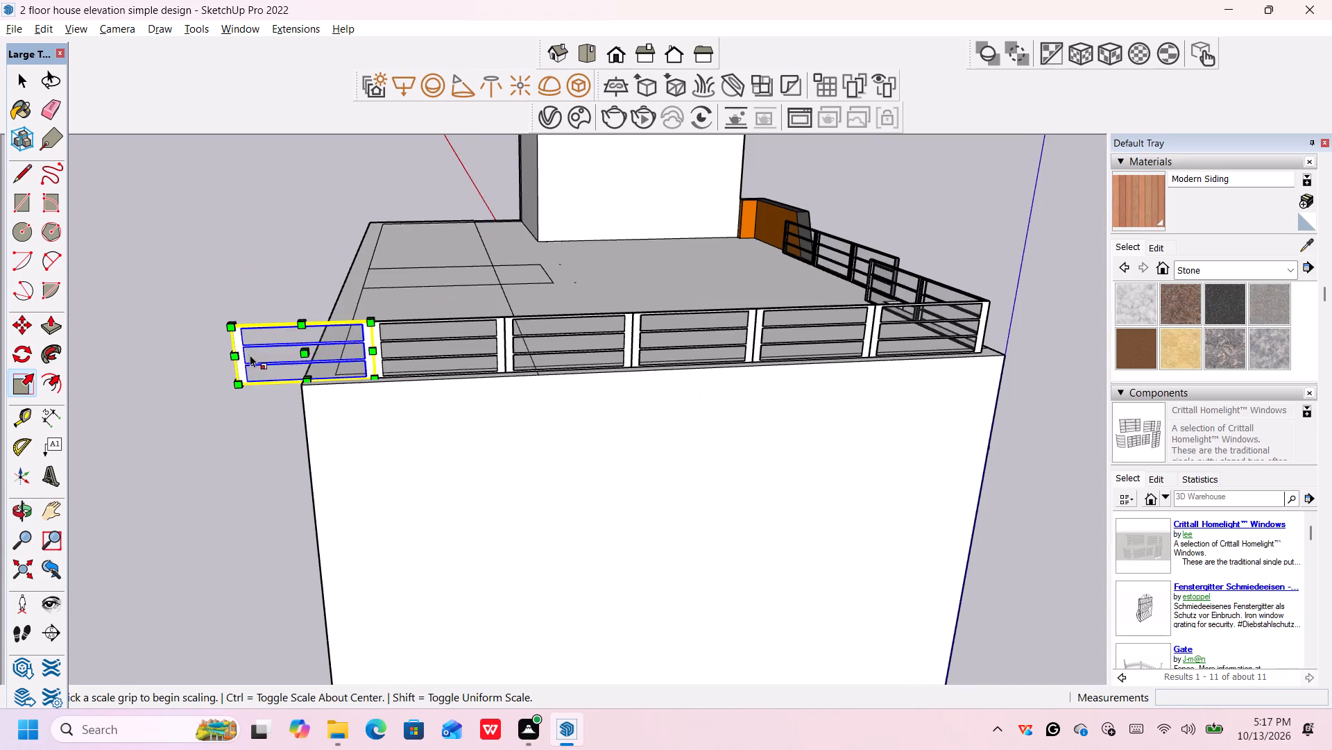
{"action": "middle_click_drag", "start_coordinate": [255, 358], "coordinate": [415, 403]}
{"action": "middle_click", "coordinate": [415, 403]}
{"action": "scroll", "coordinate": [468, 467], "scroll_direction": "up", "scroll_amount": 6}
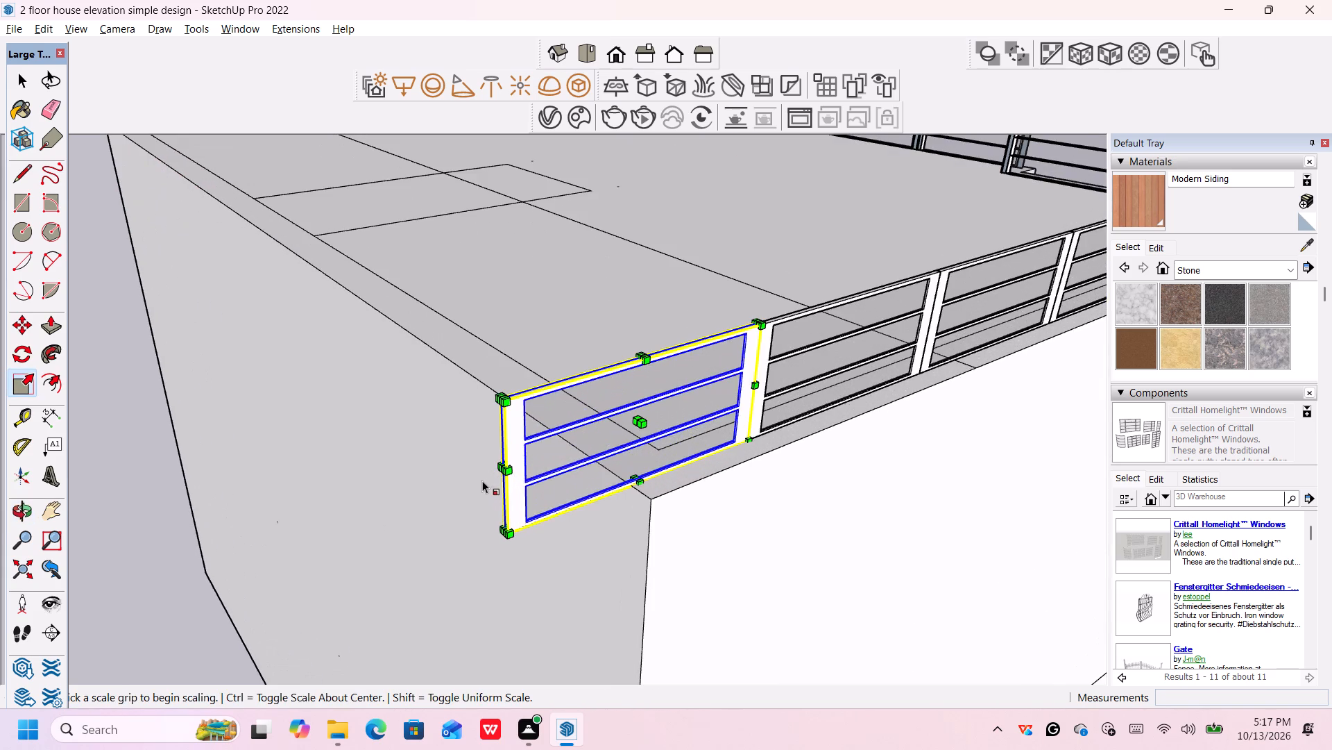
{"action": "scroll", "coordinate": [497, 465], "scroll_direction": "up", "scroll_amount": 4}
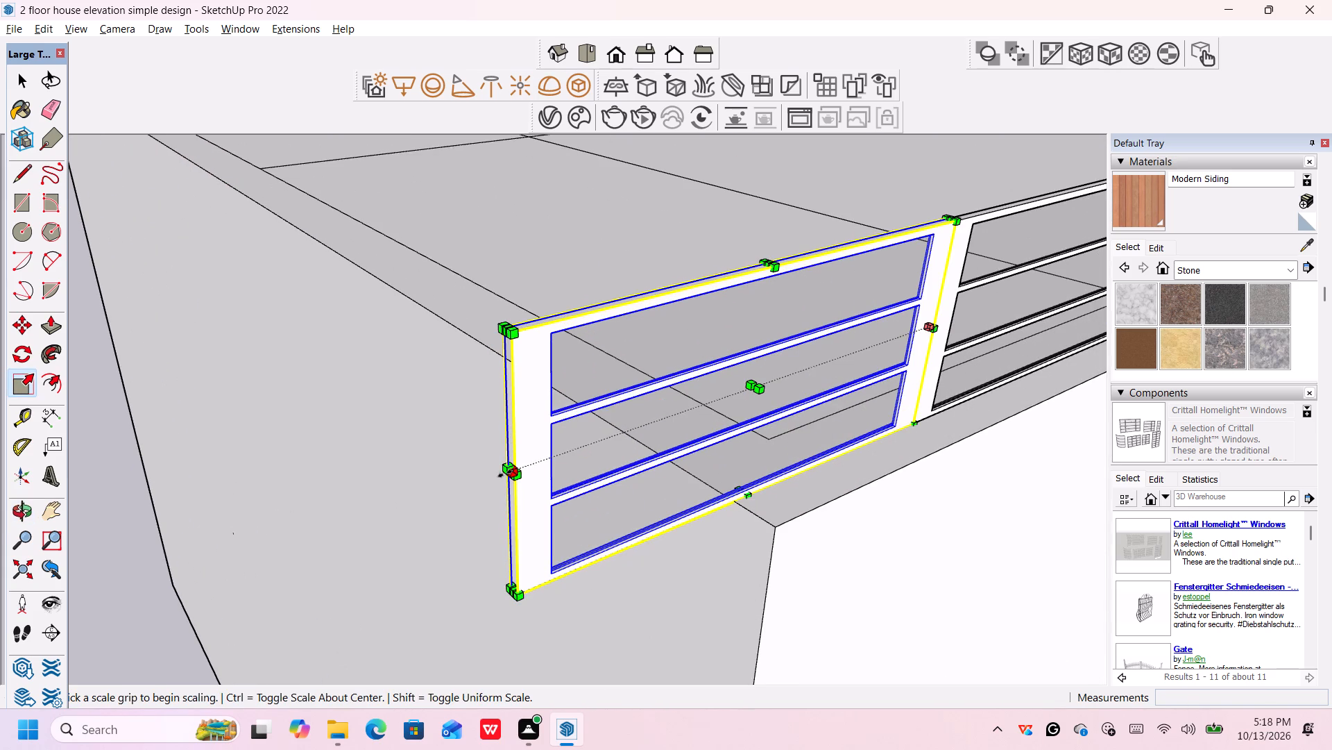
{"action": "left_click", "coordinate": [505, 474]}
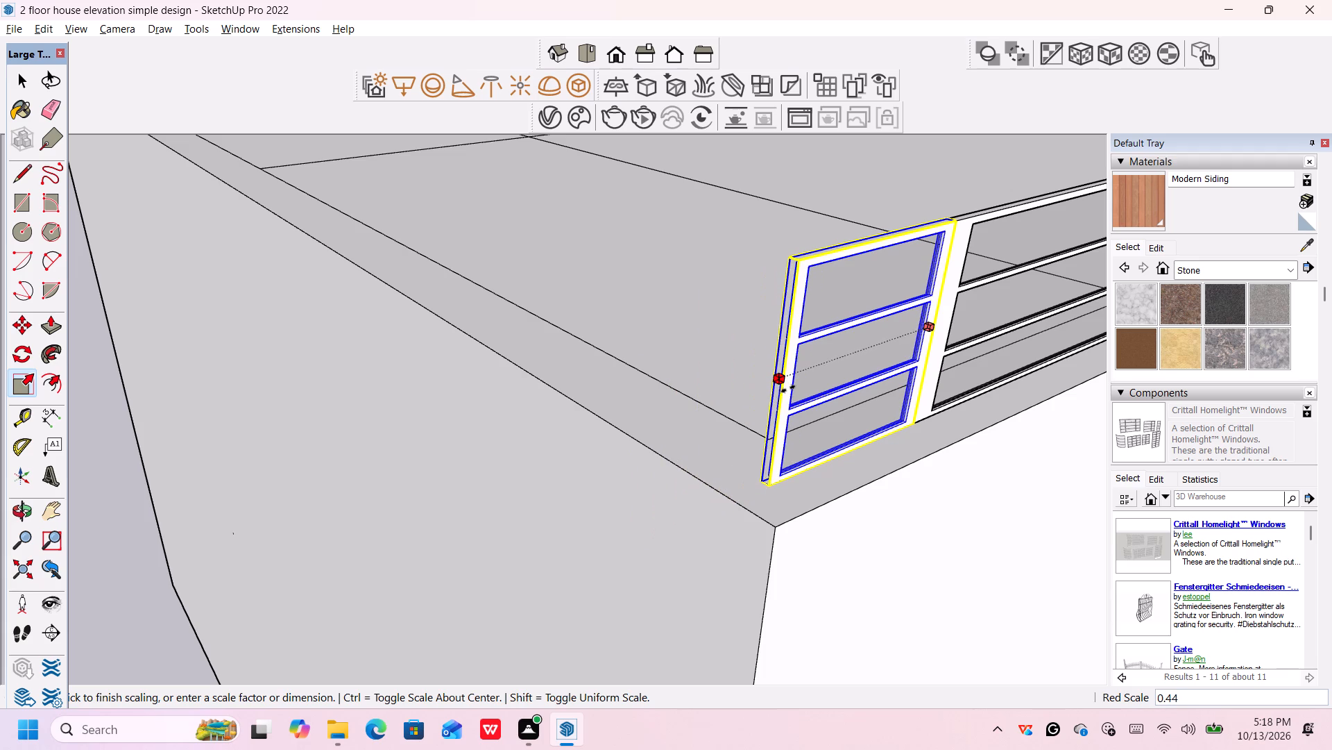
{"action": "left_click", "coordinate": [788, 389]}
{"action": "scroll", "coordinate": [805, 396], "scroll_direction": "down", "scroll_amount": 12}
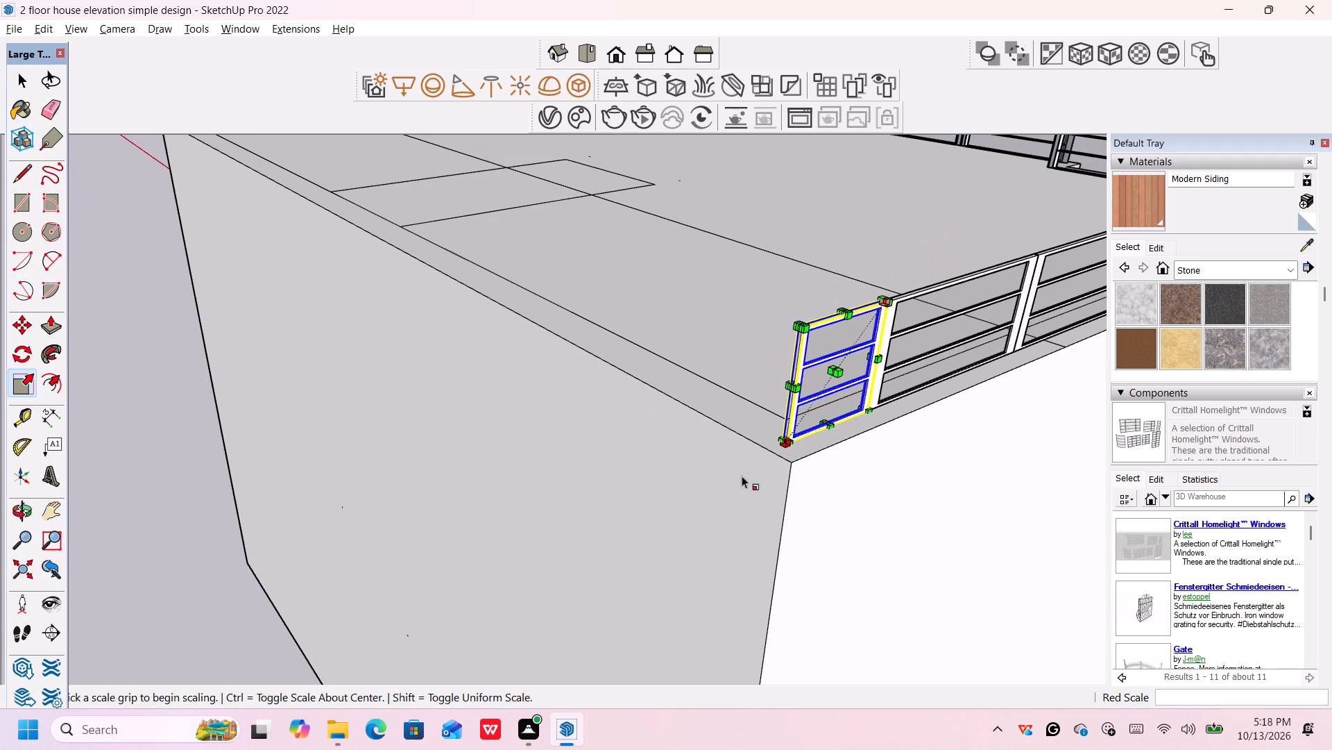
{"action": "key", "text": "space"}
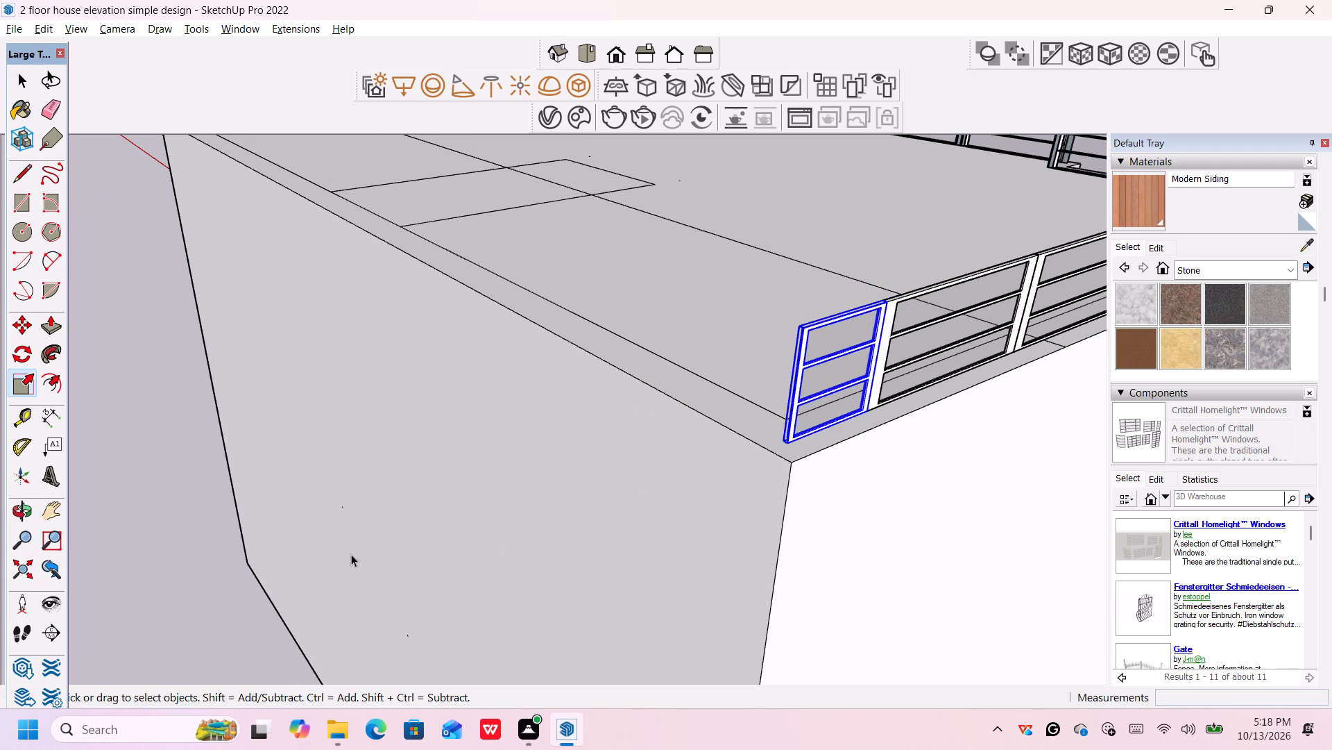
{"action": "left_click", "coordinate": [216, 617]}
Copy the shortened rear frame by its lower corner, about 24' 11 1/4", to the step between the two front railing runs.
{"action": "scroll", "coordinate": [461, 510], "scroll_direction": "down", "scroll_amount": 12}
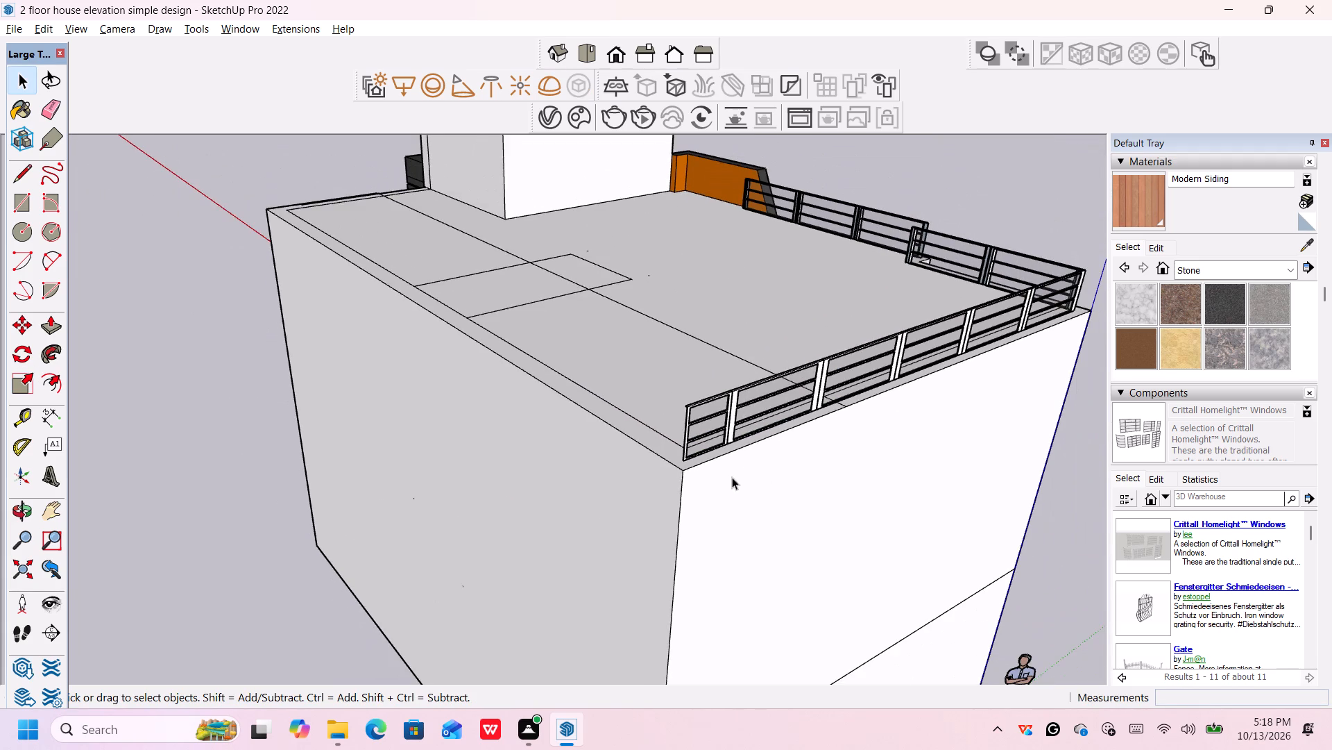
{"action": "scroll", "coordinate": [840, 485], "scroll_direction": "down", "scroll_amount": 1}
{"action": "middle_click_drag", "start_coordinate": [840, 486], "coordinate": [429, 442]}
{"action": "scroll", "coordinate": [620, 388], "scroll_direction": "up", "scroll_amount": 2}
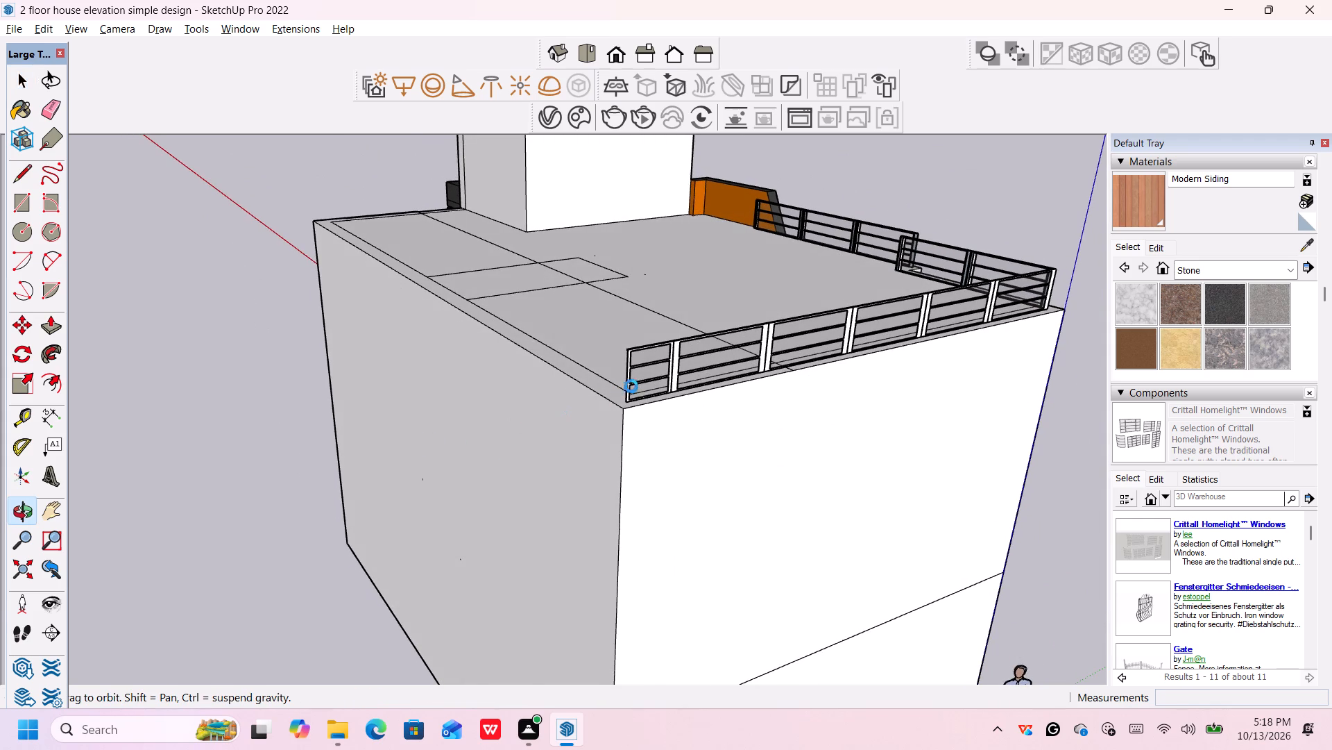
{"action": "scroll", "coordinate": [631, 386], "scroll_direction": "up", "scroll_amount": 1}
{"action": "scroll", "coordinate": [617, 419], "scroll_direction": "down", "scroll_amount": 6}
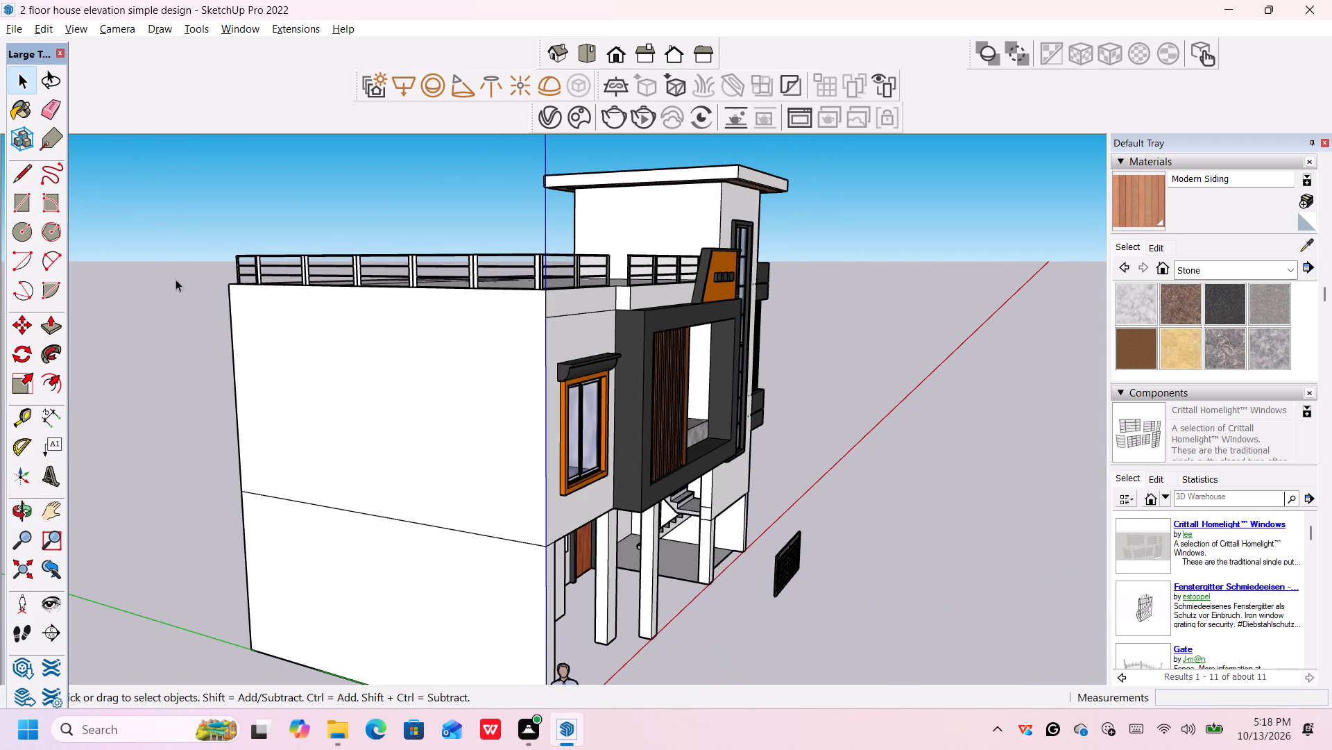
{"action": "middle_click_drag", "start_coordinate": [176, 277], "coordinate": [355, 316]}
{"action": "scroll", "coordinate": [357, 312], "scroll_direction": "up", "scroll_amount": 4}
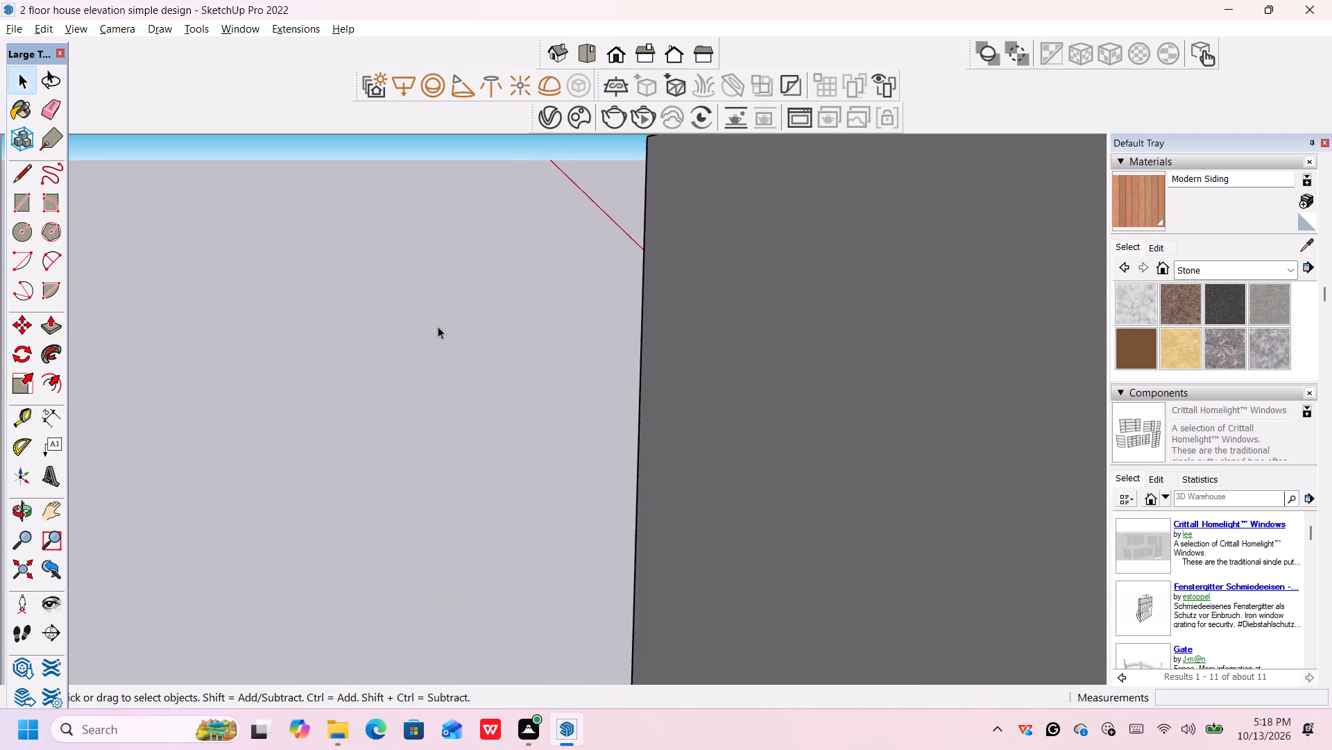
{"action": "scroll", "coordinate": [438, 326], "scroll_direction": "down", "scroll_amount": 5}
{"action": "scroll", "coordinate": [454, 324], "scroll_direction": "up", "scroll_amount": 7}
{"action": "scroll", "coordinate": [500, 357], "scroll_direction": "up", "scroll_amount": 6}
{"action": "left_click", "coordinate": [504, 362]}
{"action": "scroll", "coordinate": [506, 364], "scroll_direction": "up", "scroll_amount": 5}
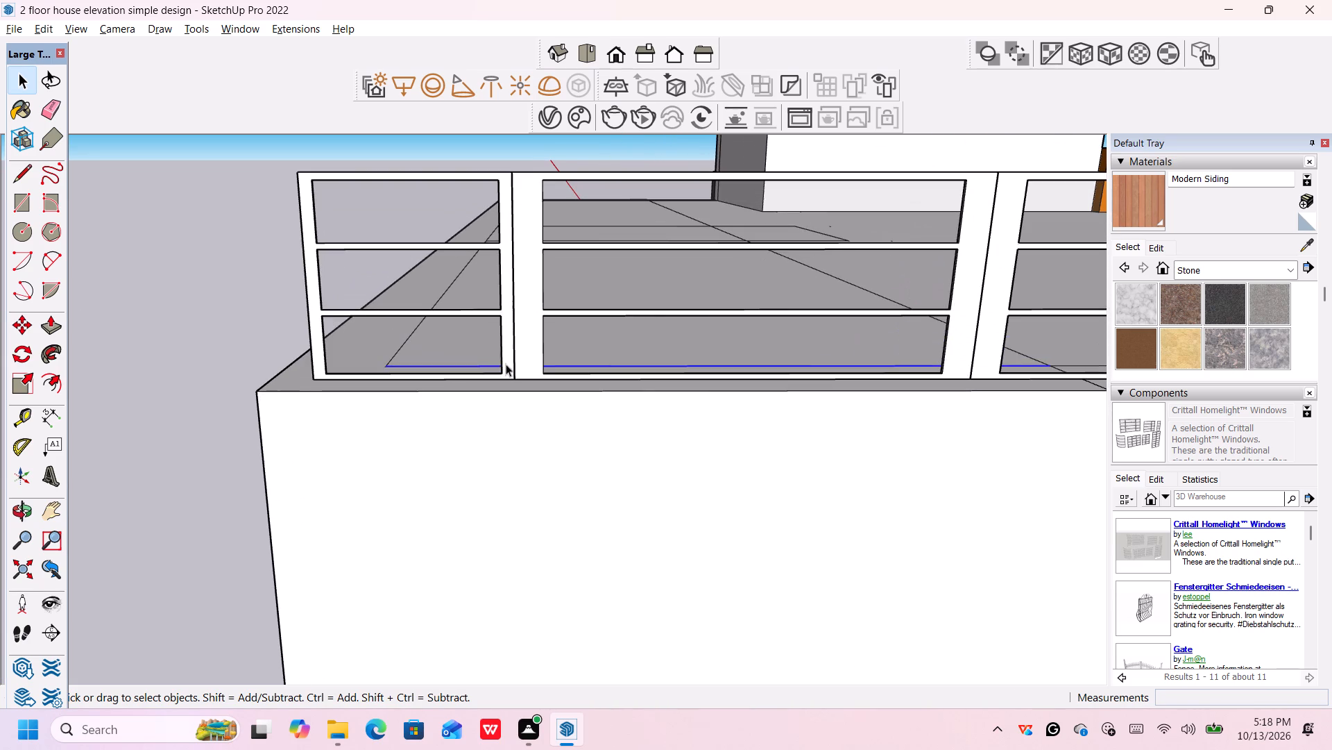
{"action": "left_click", "coordinate": [513, 331]}
{"action": "scroll", "coordinate": [507, 361], "scroll_direction": "up", "scroll_amount": 3}
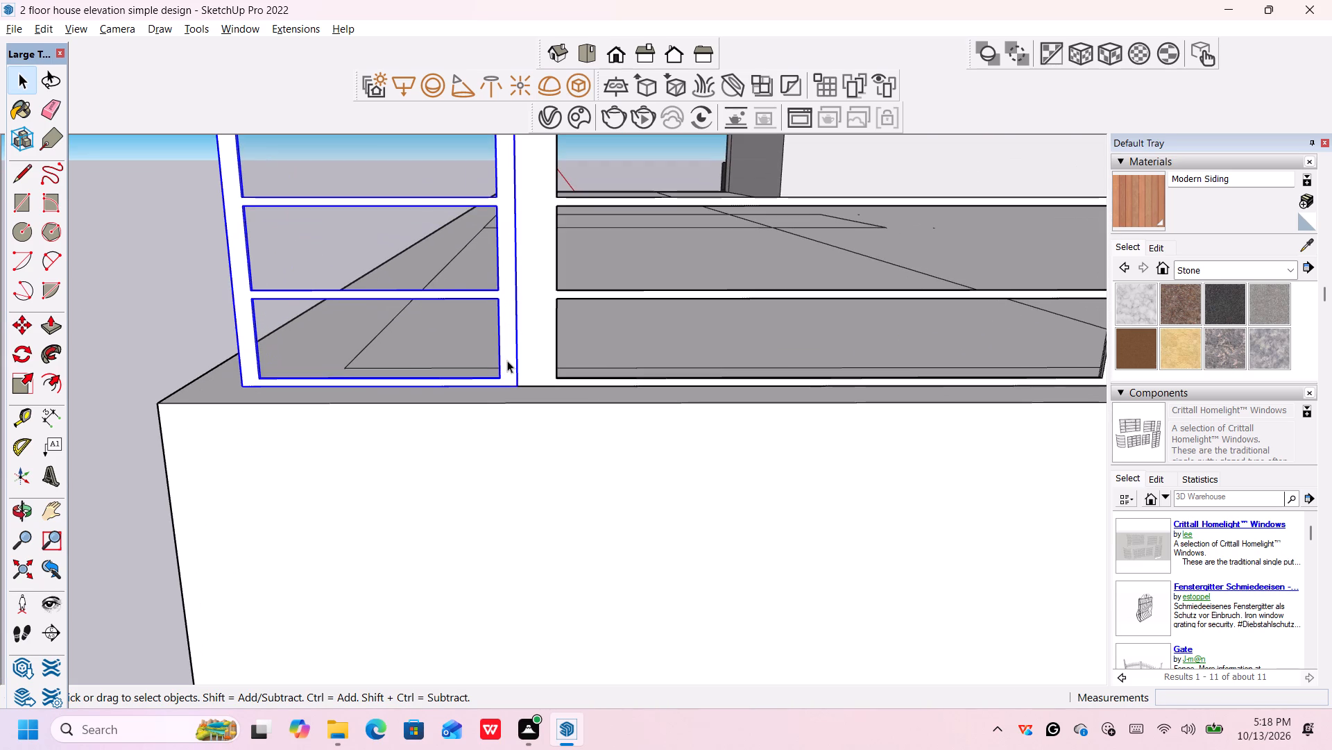
{"action": "key", "text": "m"}
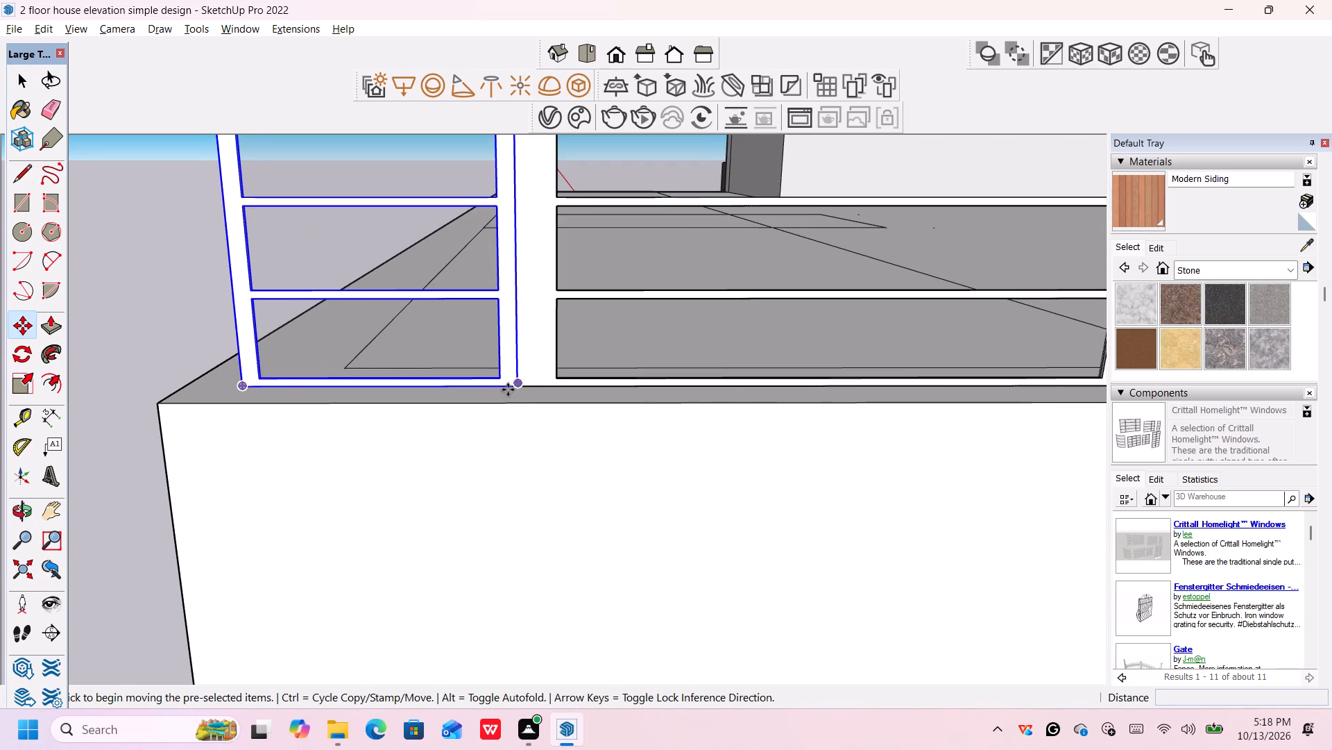
{"action": "scroll", "coordinate": [508, 387], "scroll_direction": "up", "scroll_amount": 1}
{"action": "left_click", "coordinate": [518, 382]}
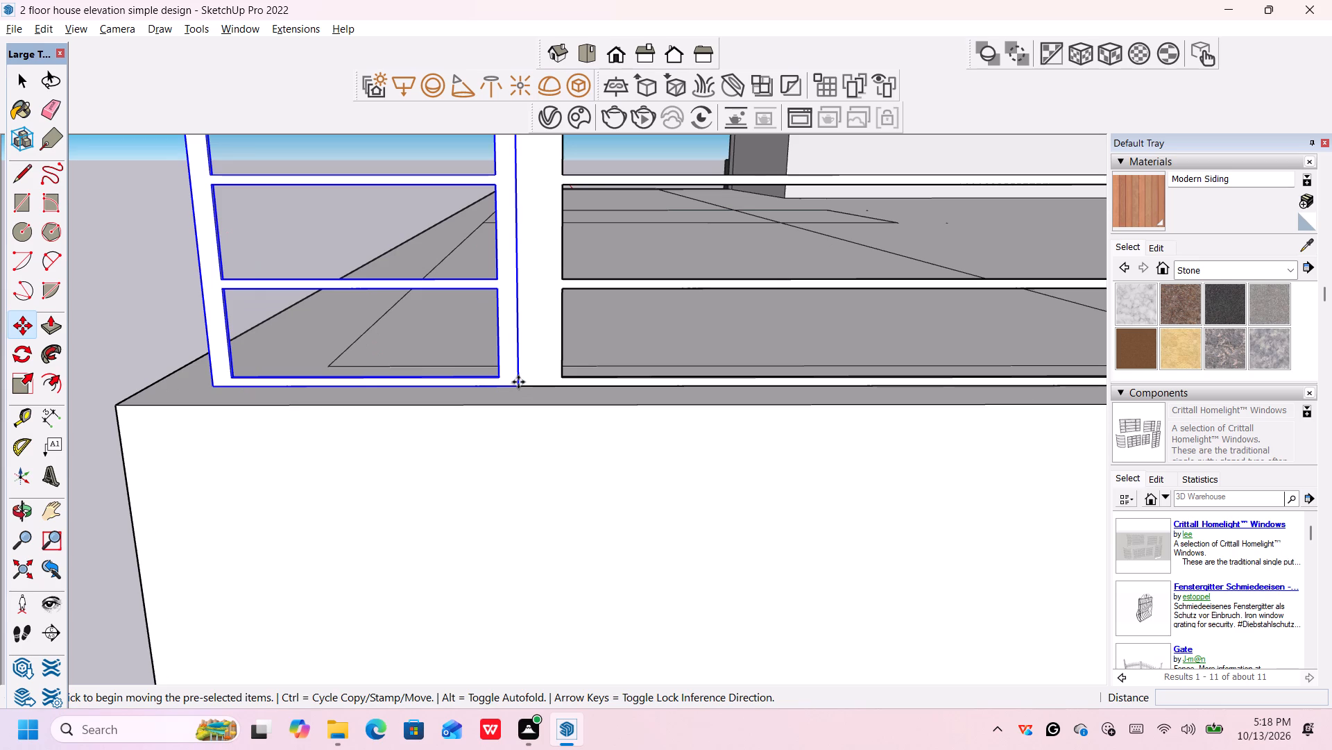
{"action": "scroll", "coordinate": [541, 371], "scroll_direction": "down", "scroll_amount": 8}
{"action": "scroll", "coordinate": [541, 369], "scroll_direction": "down", "scroll_amount": 14}
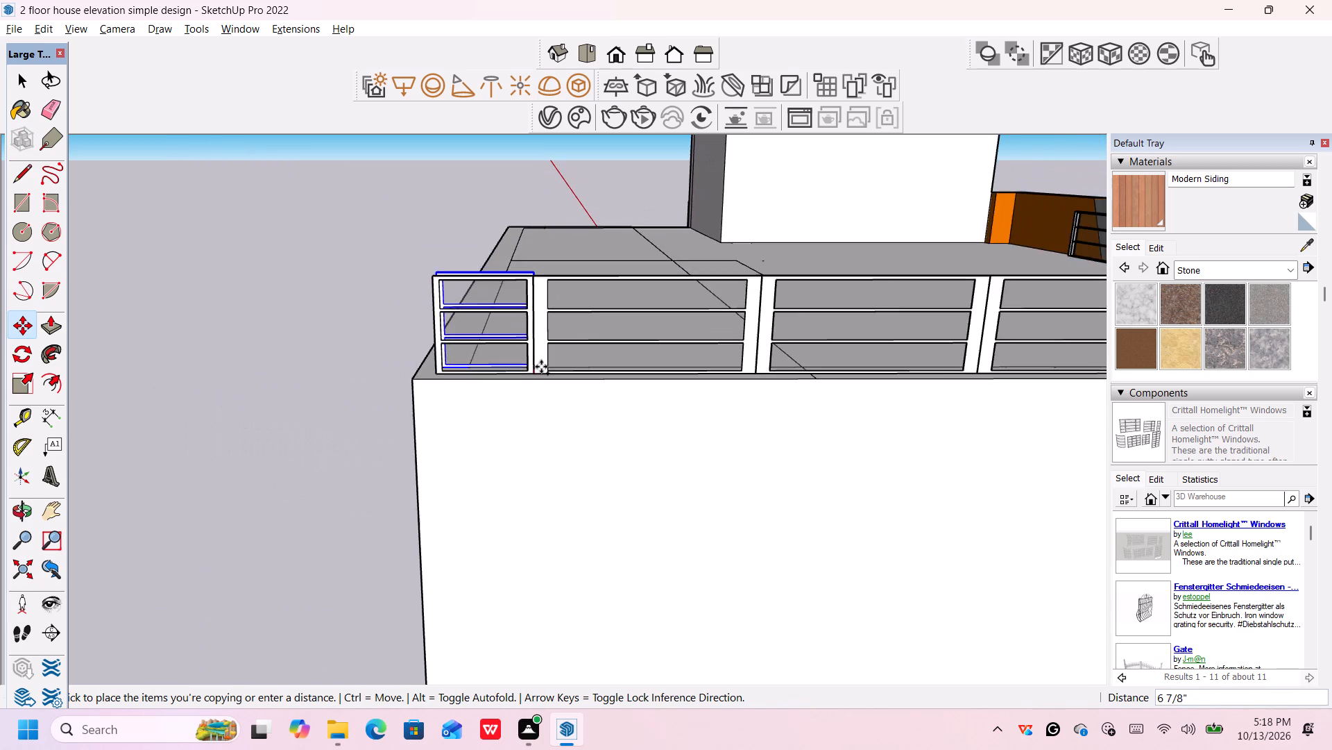
{"action": "scroll", "coordinate": [541, 367], "scroll_direction": "down", "scroll_amount": 7}
{"action": "middle_click_drag", "start_coordinate": [564, 353], "coordinate": [0, 330], "text": "shift"}
{"action": "scroll", "coordinate": [830, 258], "scroll_direction": "up", "scroll_amount": 3}
{"action": "scroll", "coordinate": [735, 297], "scroll_direction": "down", "scroll_amount": 4}
{"action": "scroll", "coordinate": [732, 301], "scroll_direction": "up", "scroll_amount": 2}
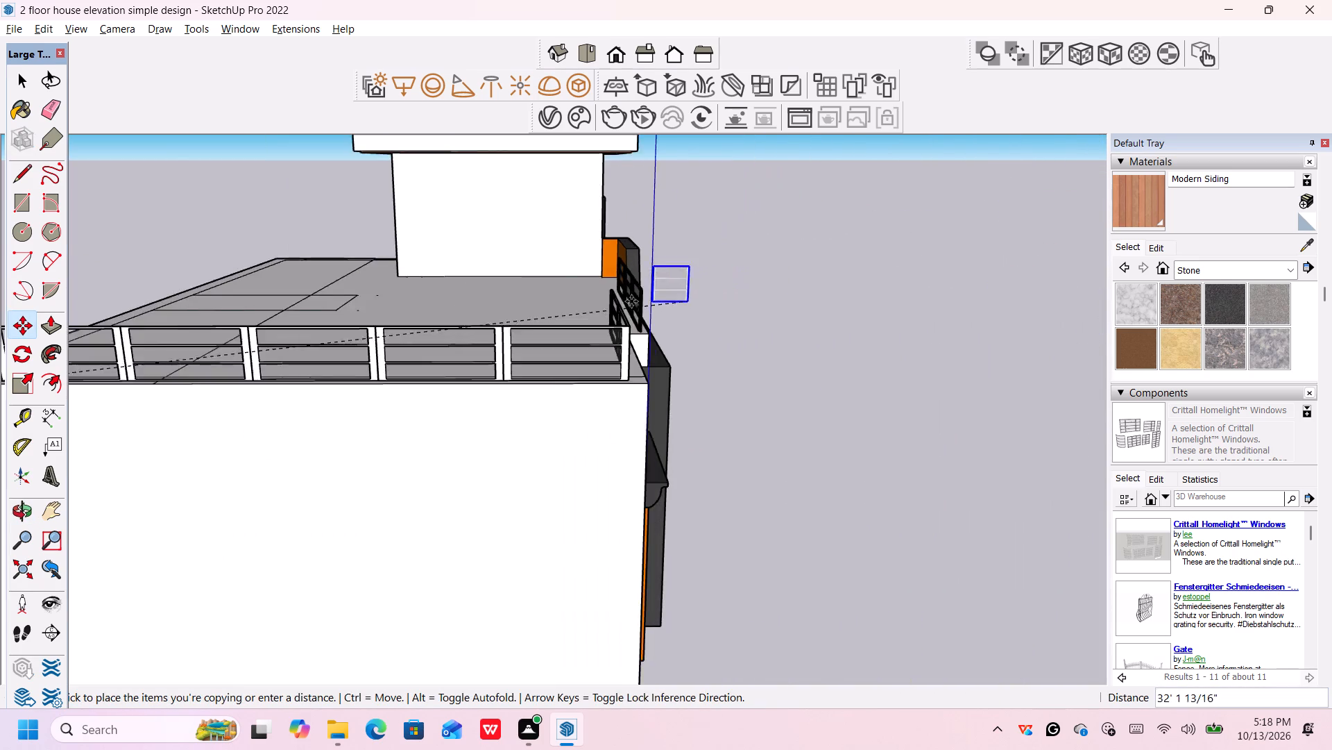
{"action": "scroll", "coordinate": [631, 301], "scroll_direction": "up", "scroll_amount": 4}
{"action": "scroll", "coordinate": [663, 376], "scroll_direction": "up", "scroll_amount": 5}
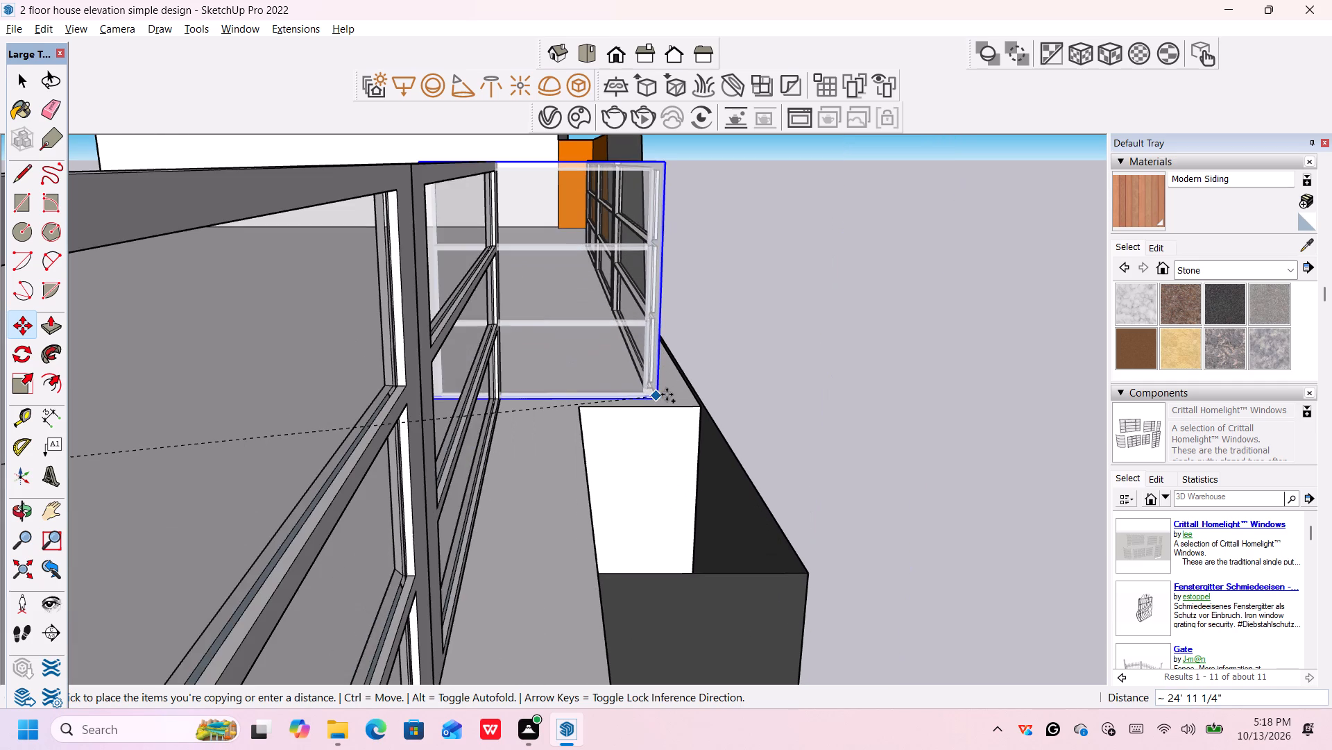
{"action": "scroll", "coordinate": [662, 394], "scroll_direction": "up", "scroll_amount": 12}
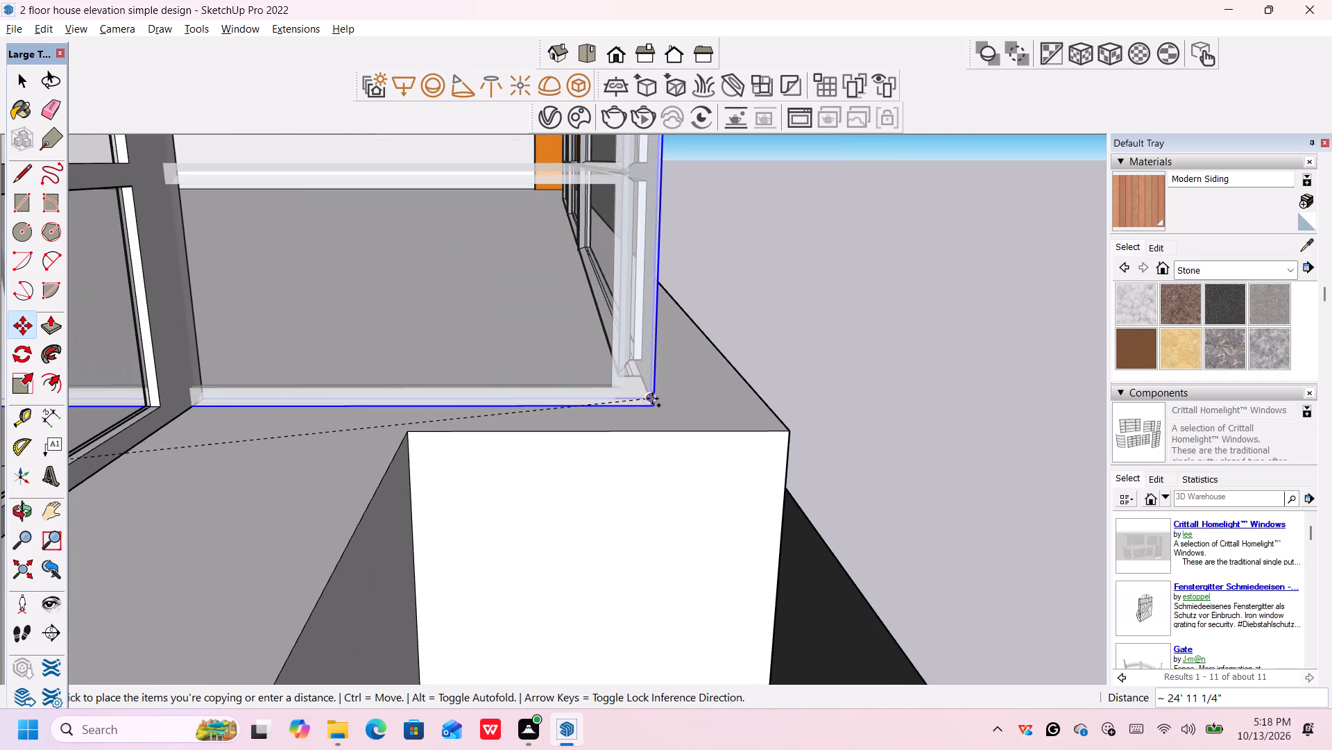
{"action": "left_click", "coordinate": [650, 401]}
Scale the copied frame's width down from its inner side so it fits between the two offset front railing runs.
{"action": "scroll", "coordinate": [651, 397], "scroll_direction": "down", "scroll_amount": 15}
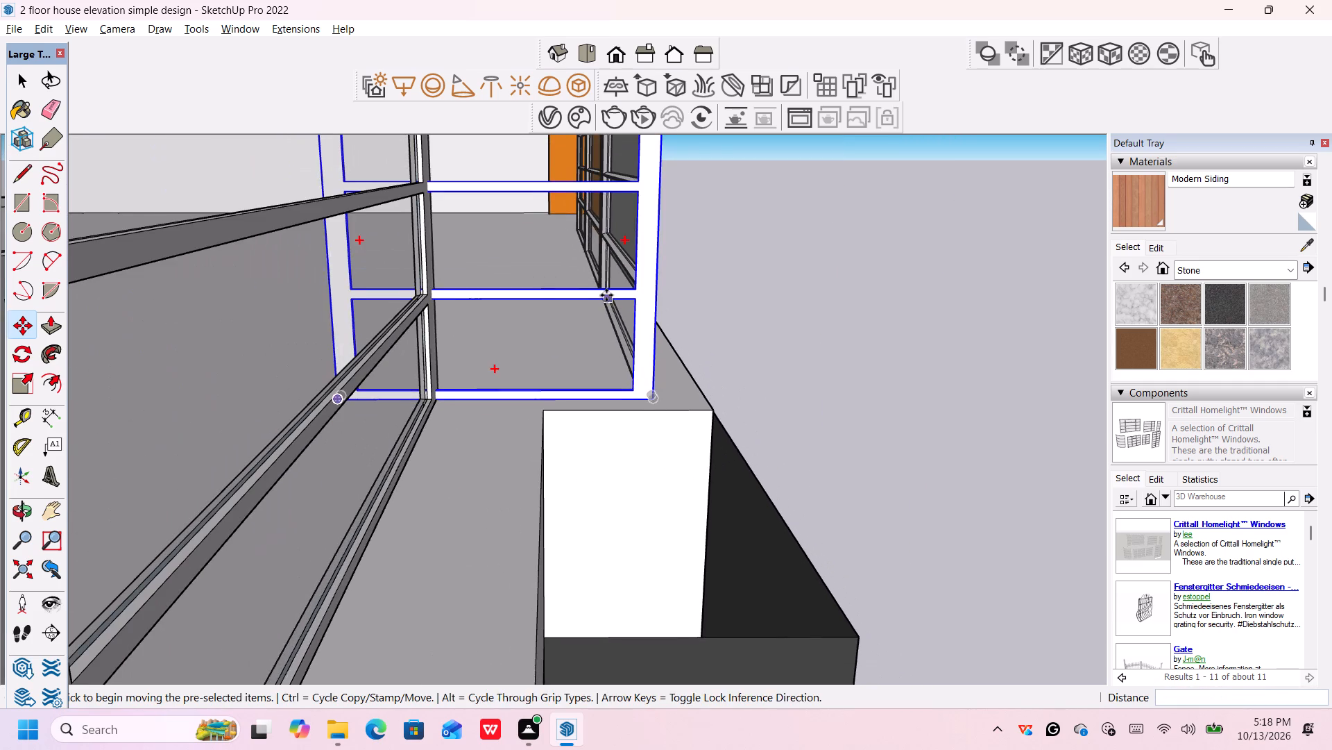
{"action": "middle_click_drag", "start_coordinate": [606, 295], "coordinate": [630, 471]}
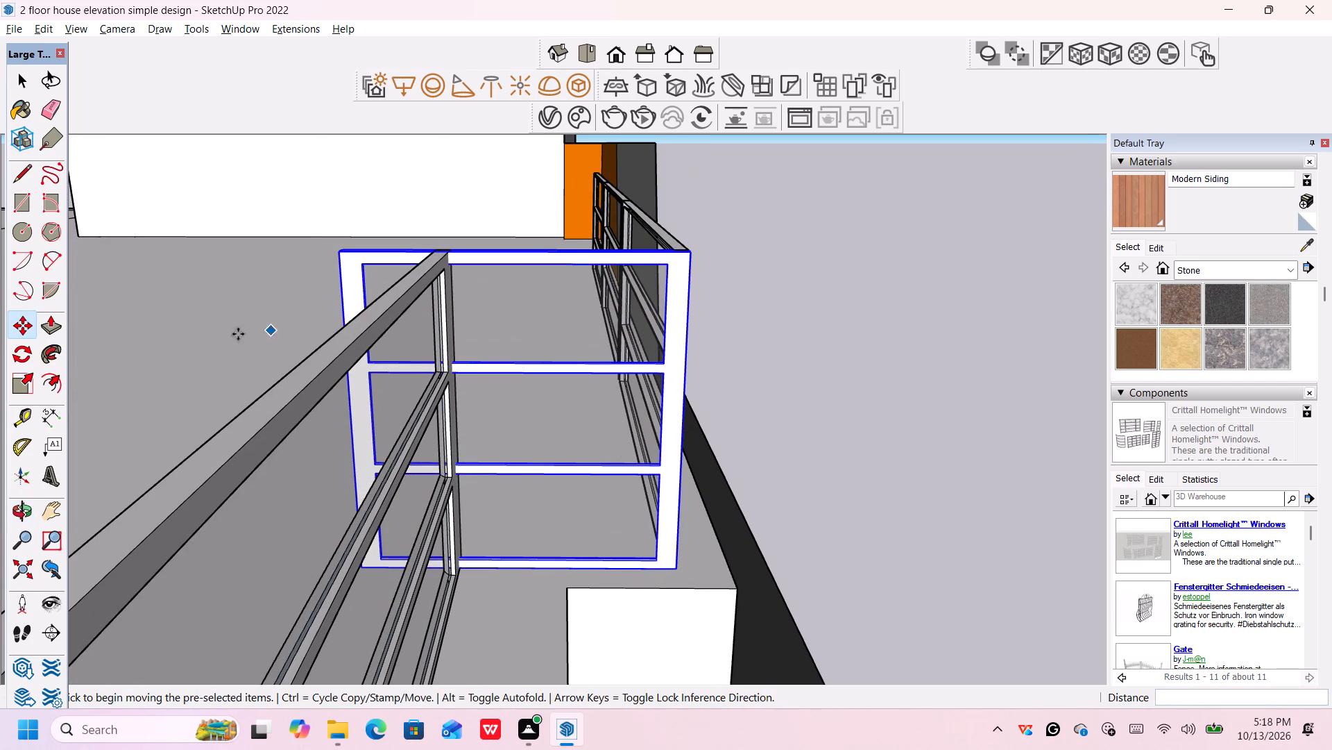
{"action": "left_click", "coordinate": [24, 383]}
{"action": "middle_click_drag", "start_coordinate": [282, 349], "coordinate": [364, 370]}
{"action": "scroll", "coordinate": [608, 488], "scroll_direction": "up", "scroll_amount": 4}
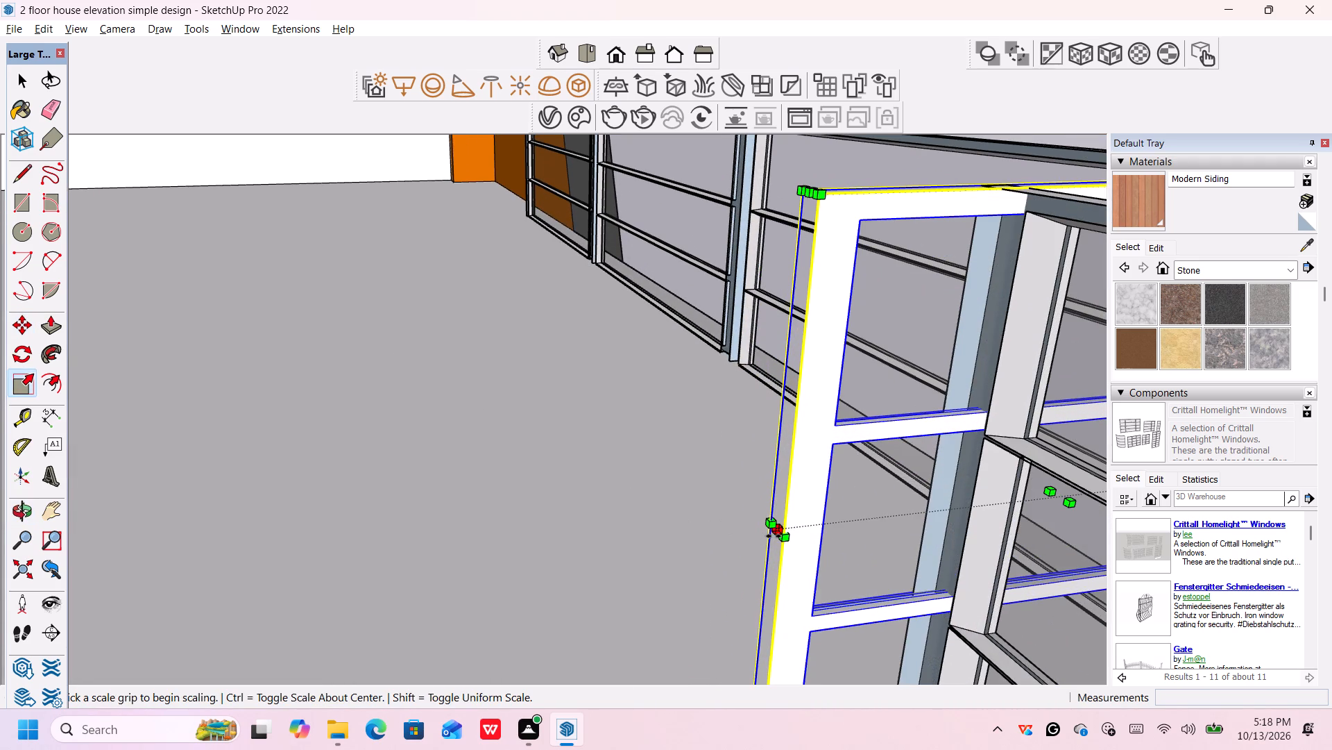
{"action": "left_click_drag", "start_coordinate": [775, 534], "coordinate": [783, 532]}
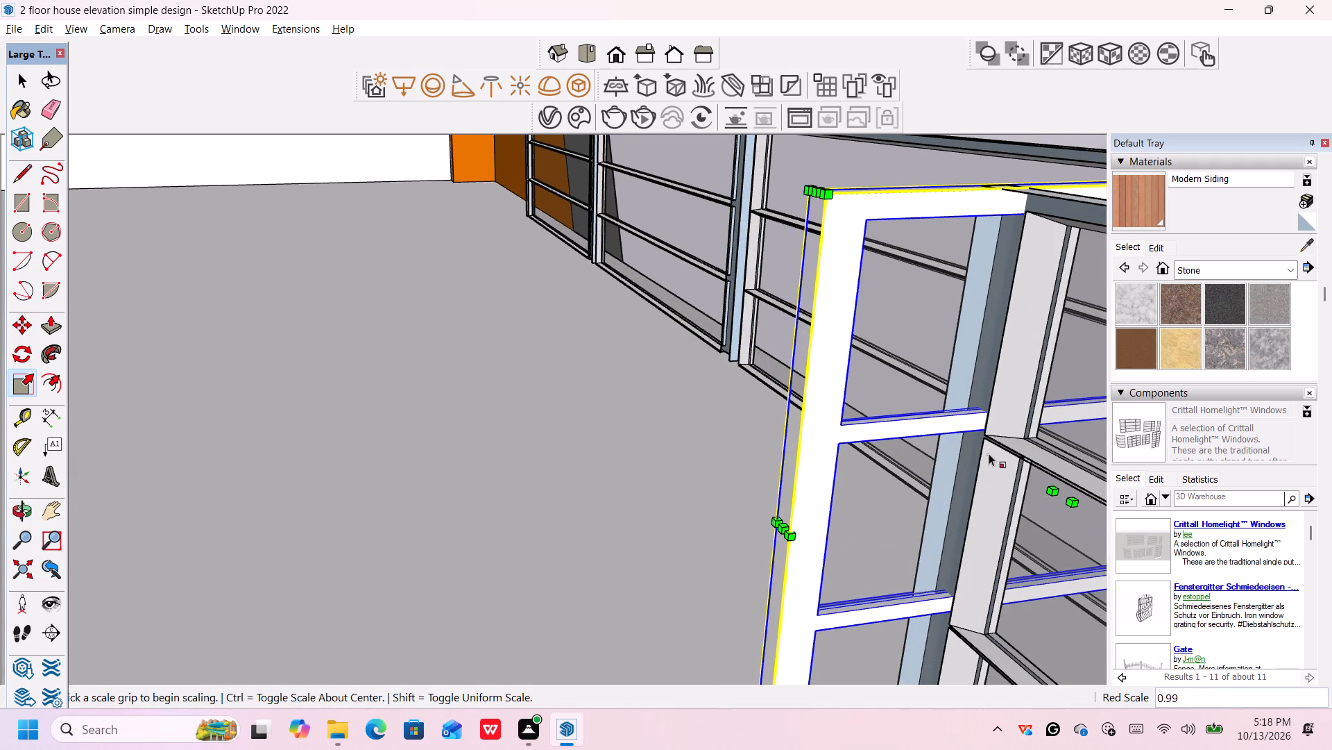
{"action": "left_click", "coordinate": [779, 533]}
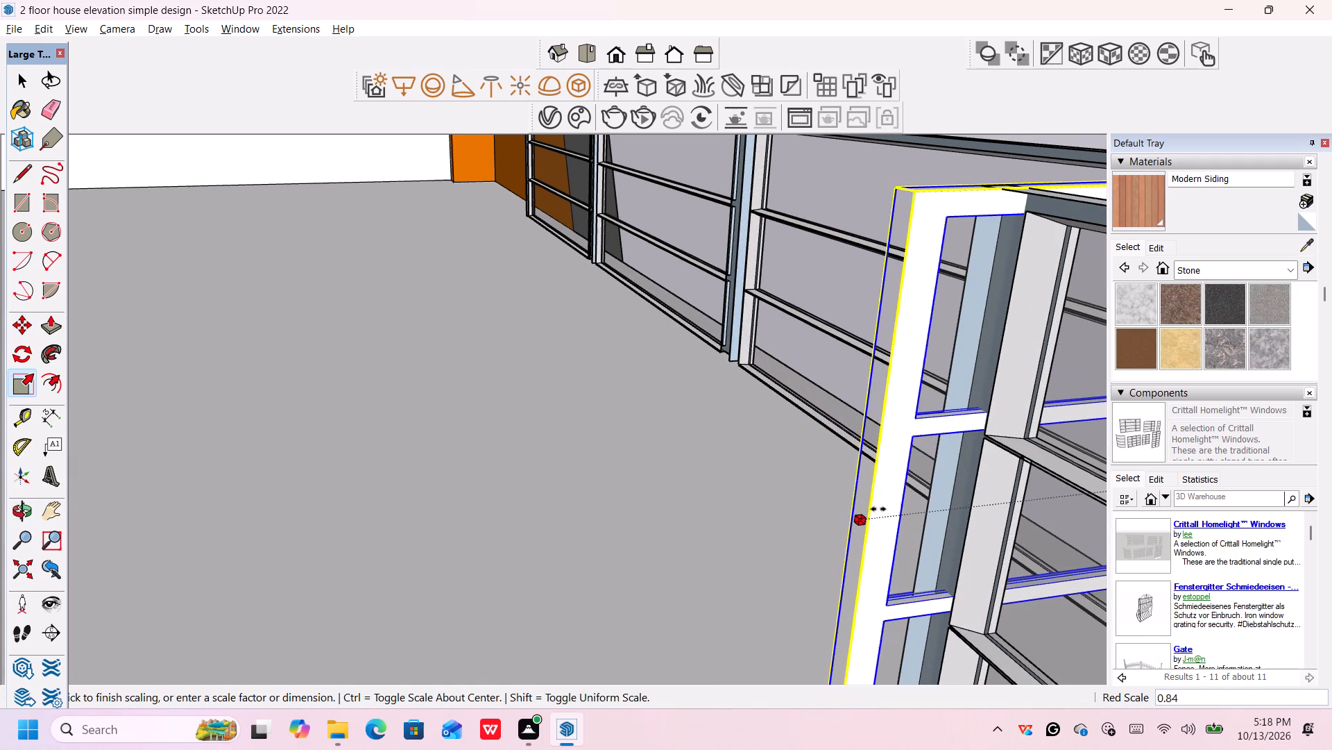
{"action": "left_click", "coordinate": [953, 490]}
{"action": "scroll", "coordinate": [953, 495], "scroll_direction": "down", "scroll_amount": 3}
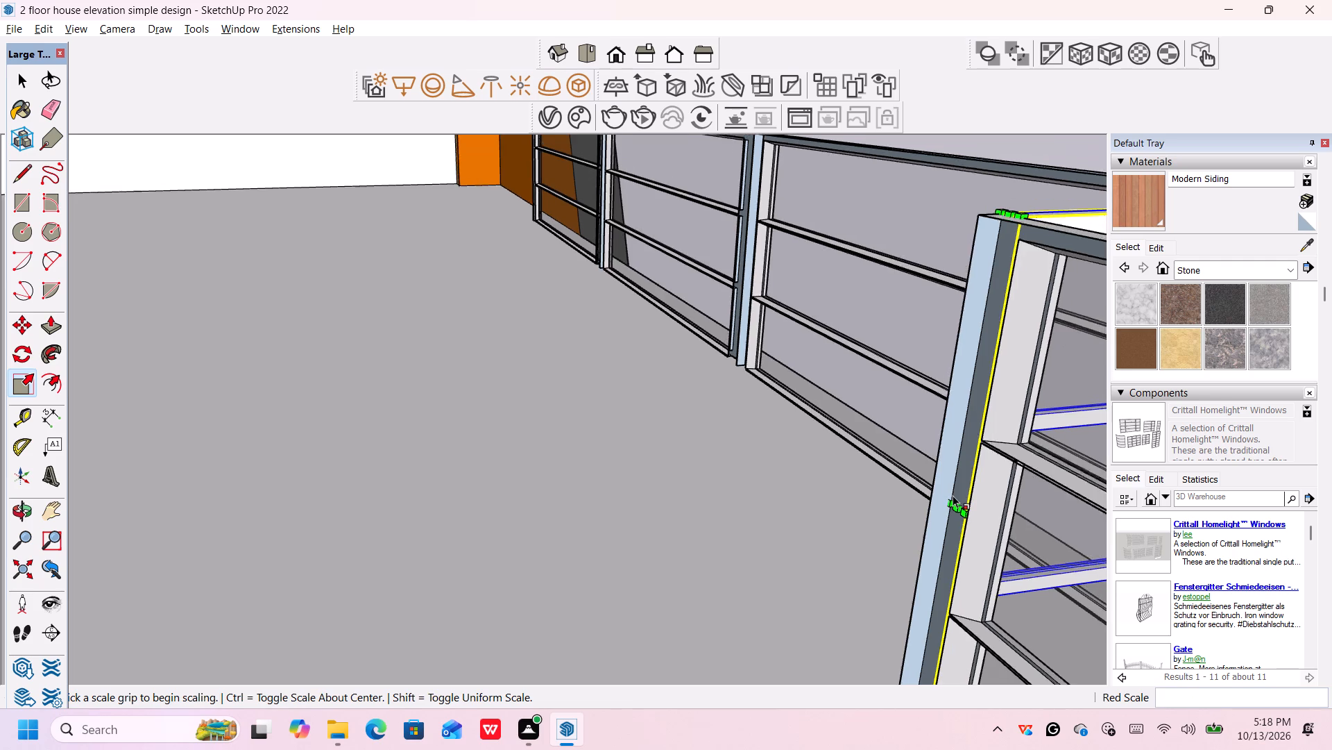
{"action": "scroll", "coordinate": [953, 495], "scroll_direction": "down", "scroll_amount": 11}
{"action": "scroll", "coordinate": [957, 491], "scroll_direction": "up", "scroll_amount": 5}
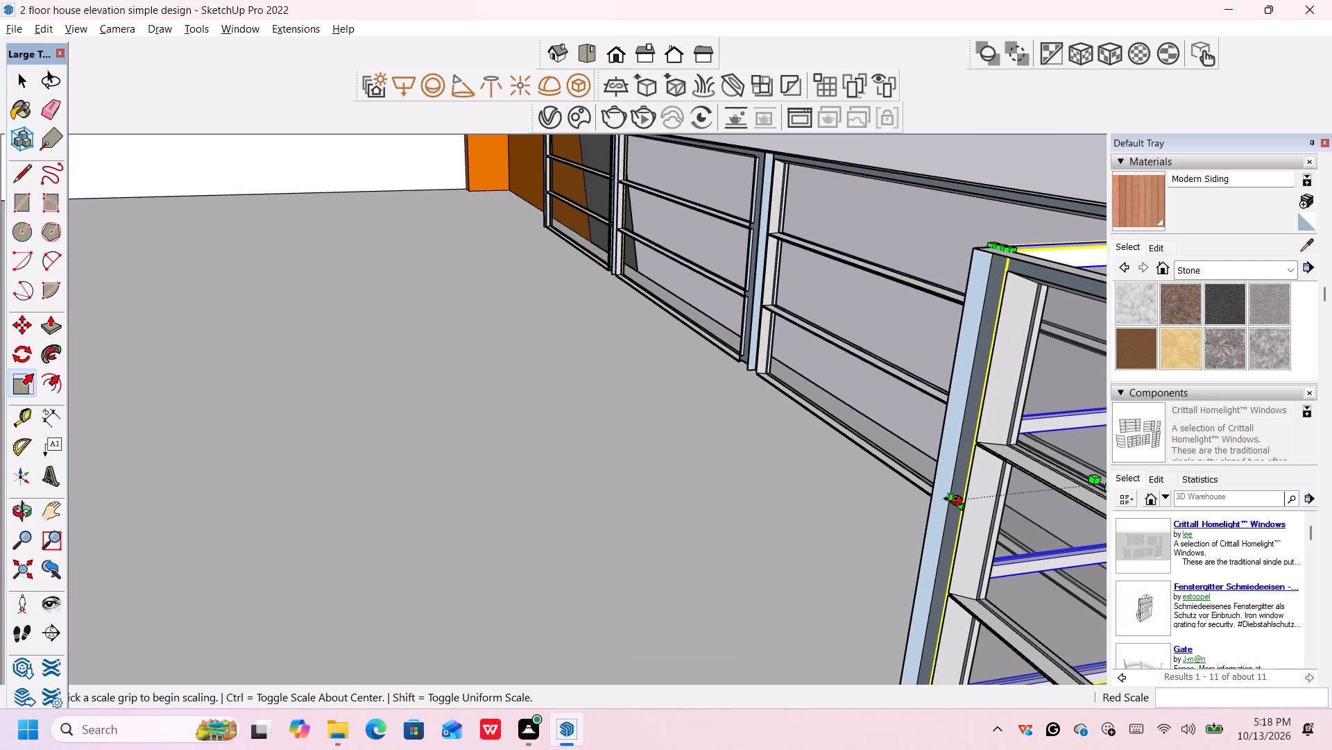
Adjust the width of the small frame at the front step so it meets the railing run, and deselect it.
{"action": "left_click", "coordinate": [951, 499]}
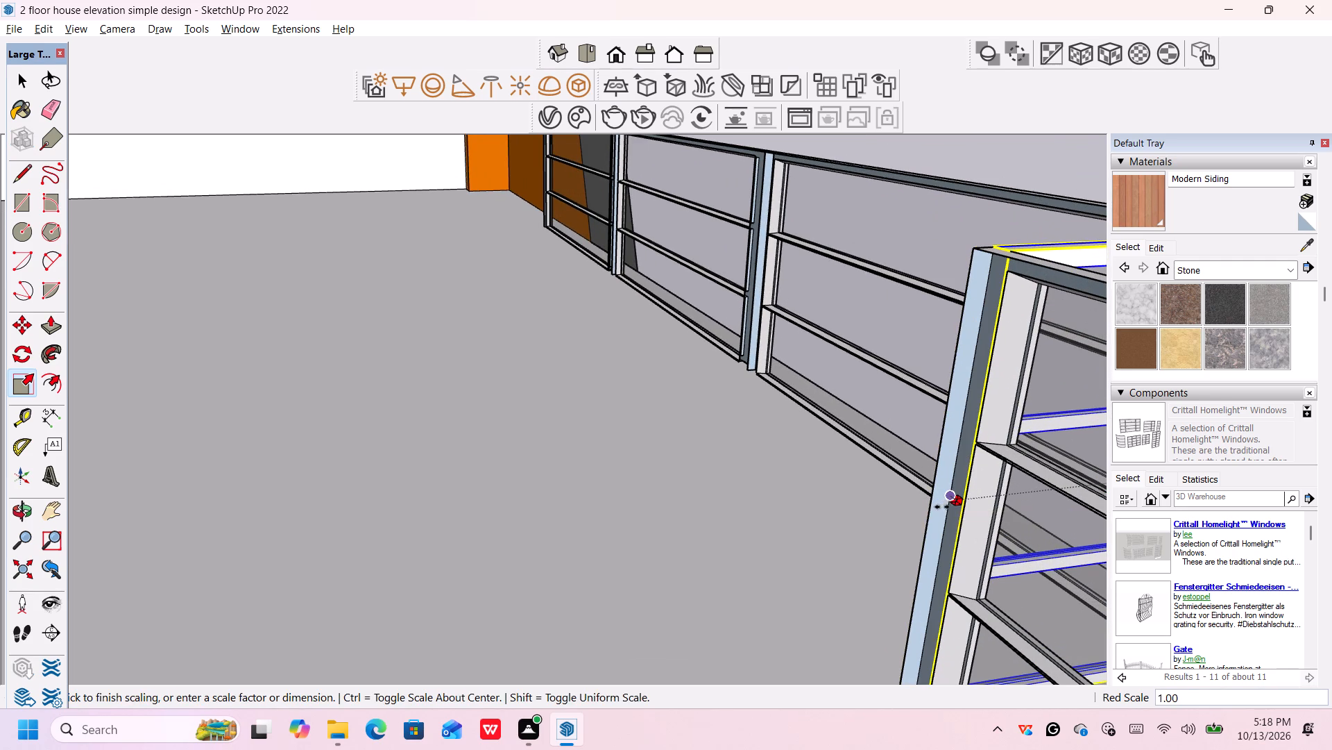
{"action": "left_click", "coordinate": [942, 506]}
{"action": "scroll", "coordinate": [987, 470], "scroll_direction": "down", "scroll_amount": 14}
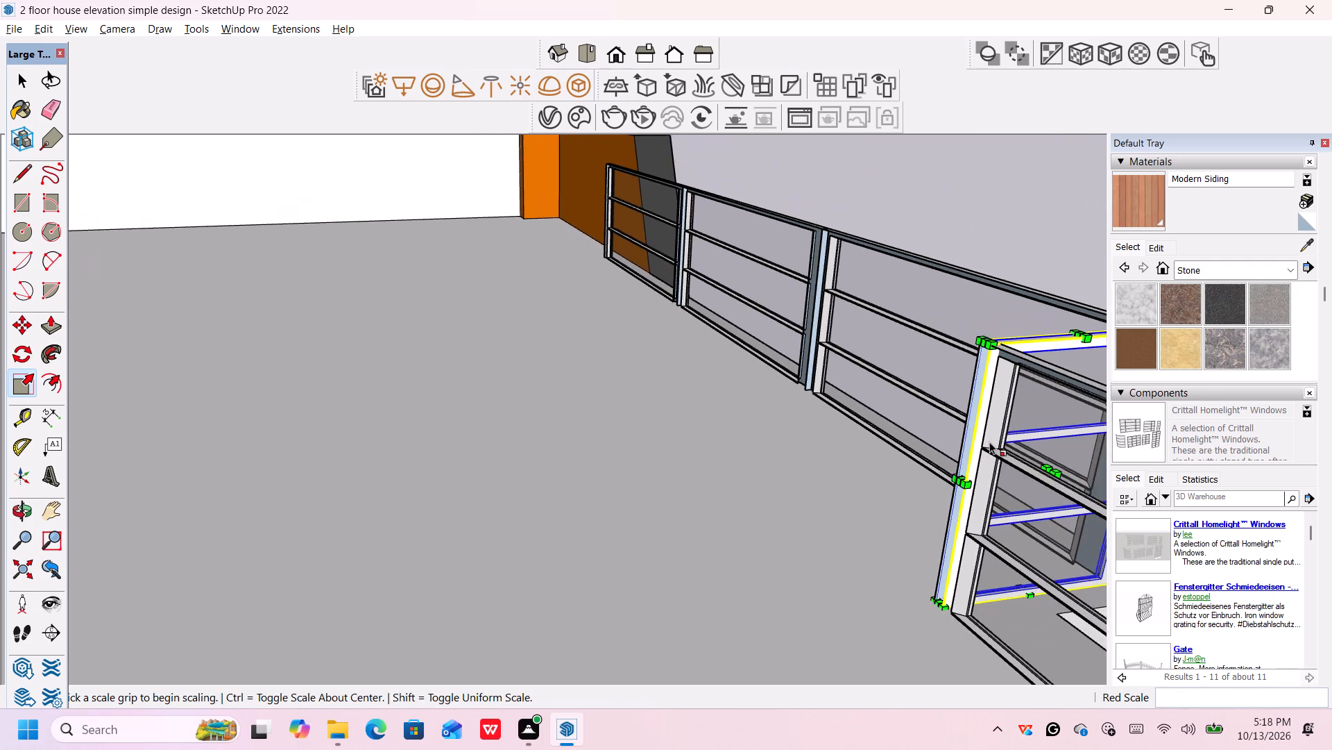
{"action": "scroll", "coordinate": [989, 442], "scroll_direction": "down", "scroll_amount": 20}
{"action": "scroll", "coordinate": [989, 442], "scroll_direction": "down", "scroll_amount": 6}
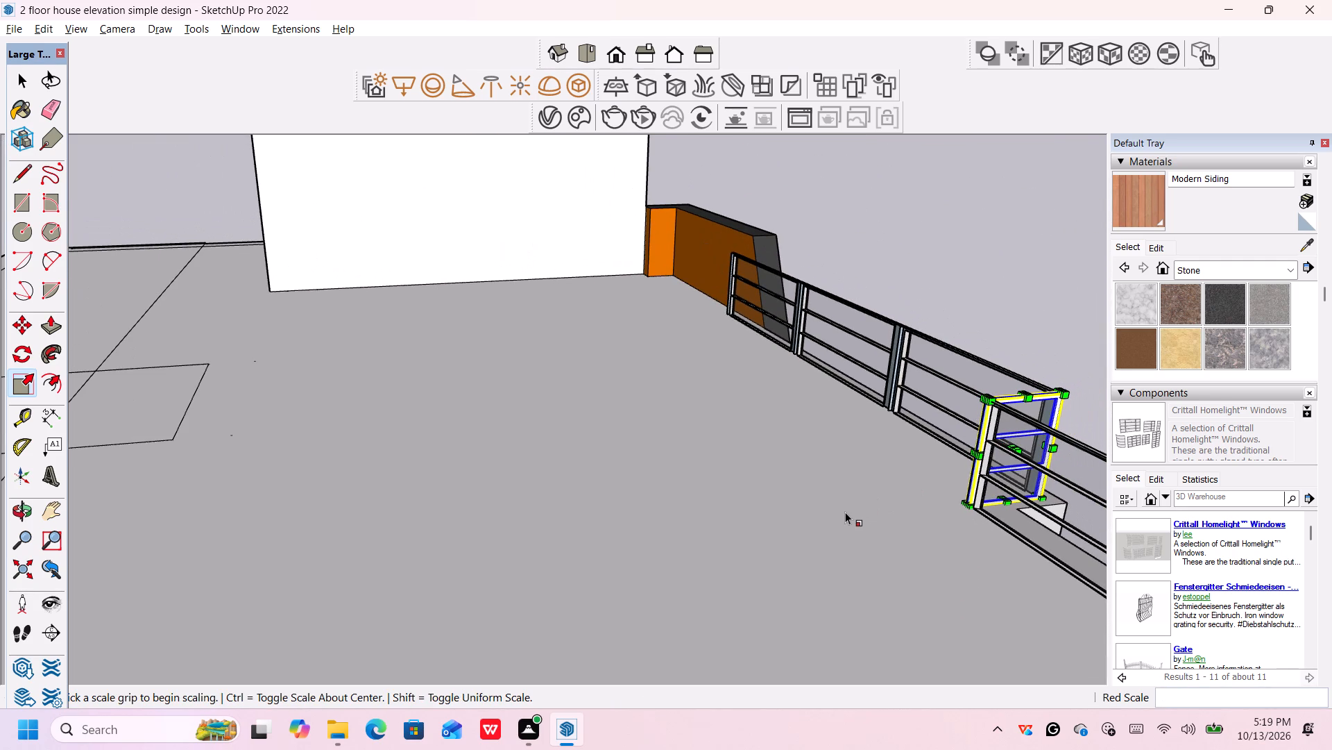
{"action": "middle_click_drag", "start_coordinate": [845, 512], "coordinate": [805, 407]}
{"action": "key", "text": "space"}
{"action": "key", "text": "space"}
{"action": "key", "text": "space"}
{"action": "scroll", "coordinate": [810, 408], "scroll_direction": "down", "scroll_amount": 14}
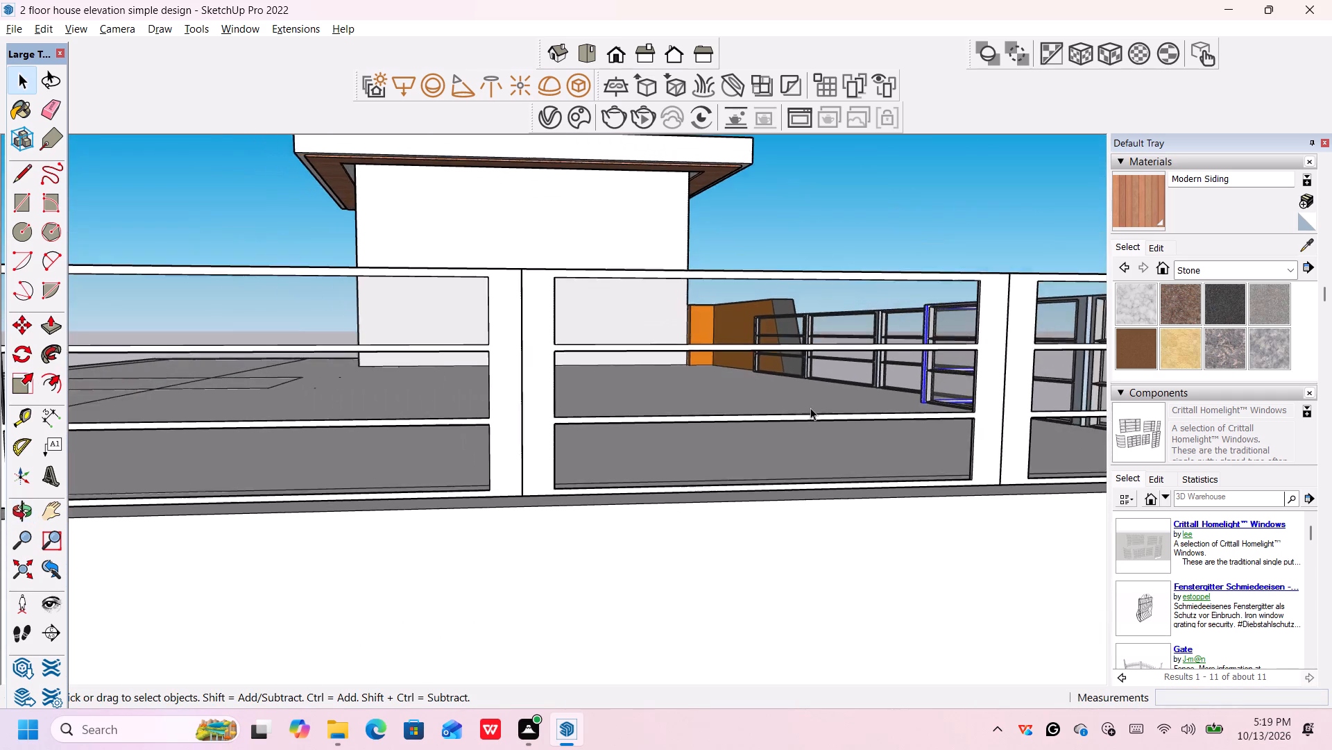
{"action": "scroll", "coordinate": [810, 408], "scroll_direction": "down", "scroll_amount": 20}
{"action": "scroll", "coordinate": [810, 408], "scroll_direction": "down", "scroll_amount": 20}
{"action": "scroll", "coordinate": [810, 408], "scroll_direction": "down", "scroll_amount": 1}
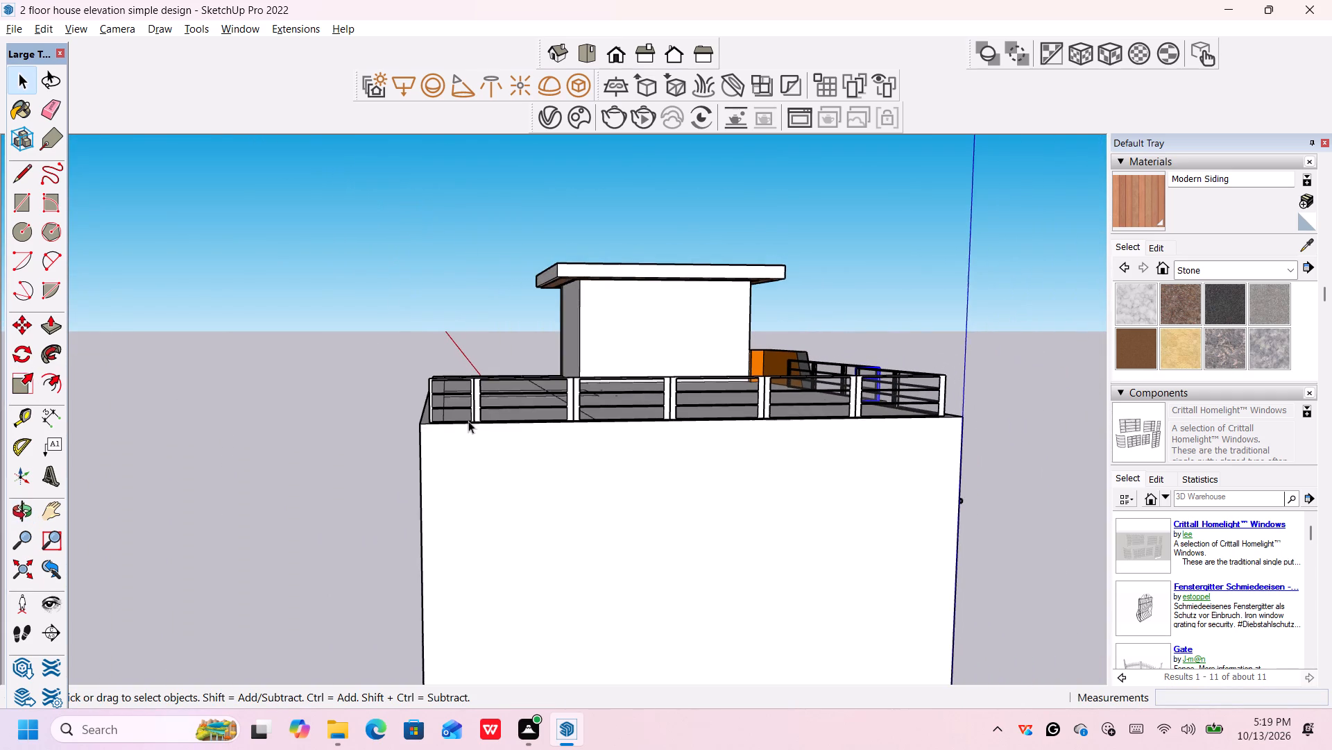
{"action": "middle_click_drag", "start_coordinate": [319, 472], "coordinate": [609, 520]}
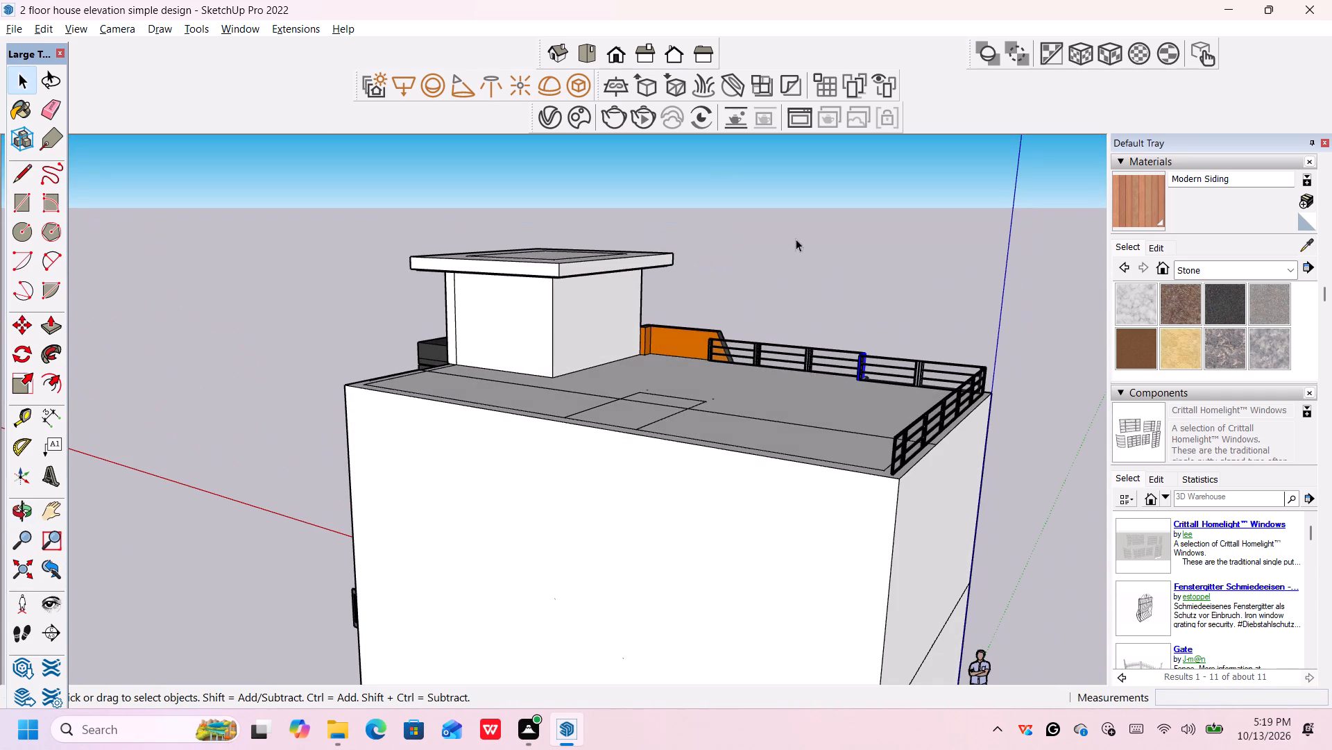
{"action": "left_click", "coordinate": [821, 228]}
Examine the roof railing from the roof side and the street front, especially the frame at the step between the front runs.
{"action": "middle_click_drag", "start_coordinate": [852, 535], "coordinate": [959, 535]}
{"action": "scroll", "coordinate": [959, 533], "scroll_direction": "up", "scroll_amount": 1}
{"action": "scroll", "coordinate": [923, 312], "scroll_direction": "up", "scroll_amount": 5}
{"action": "scroll", "coordinate": [894, 387], "scroll_direction": "up", "scroll_amount": 2}
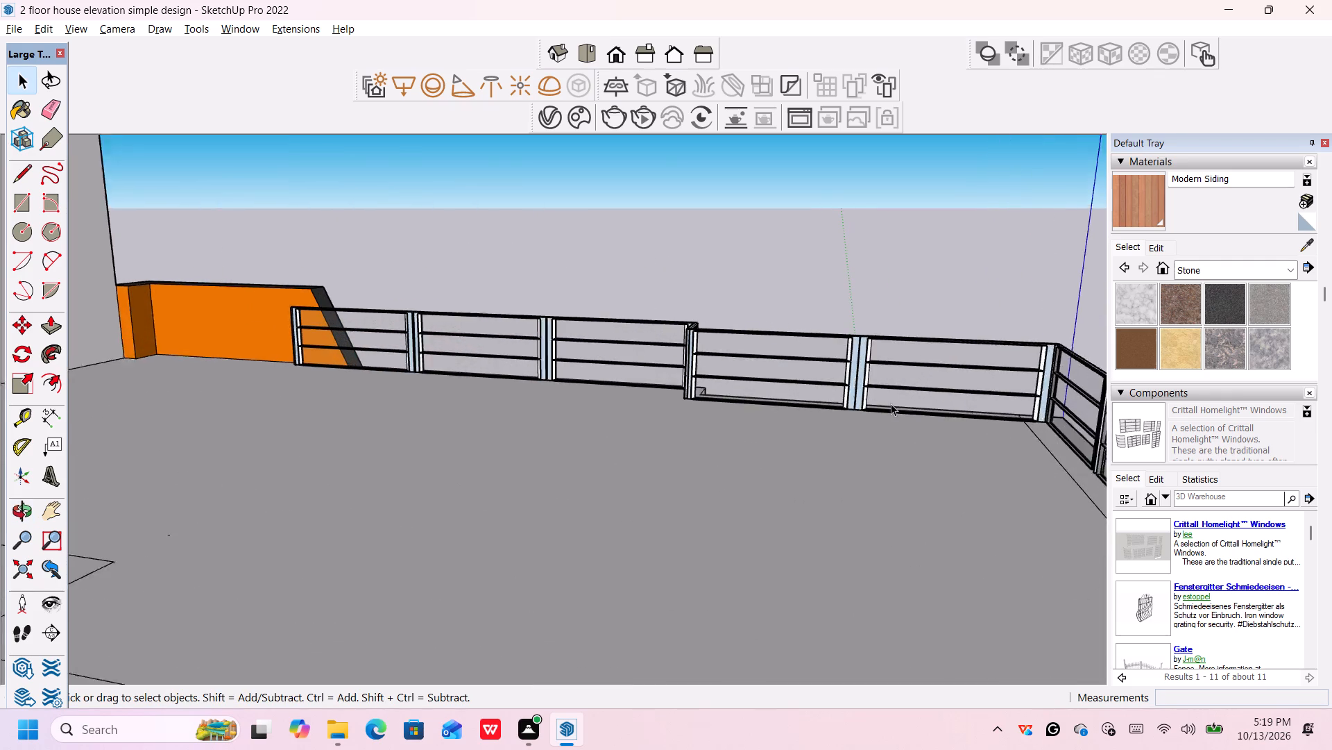
{"action": "scroll", "coordinate": [891, 403], "scroll_direction": "up", "scroll_amount": 3}
{"action": "scroll", "coordinate": [869, 410], "scroll_direction": "down", "scroll_amount": 17}
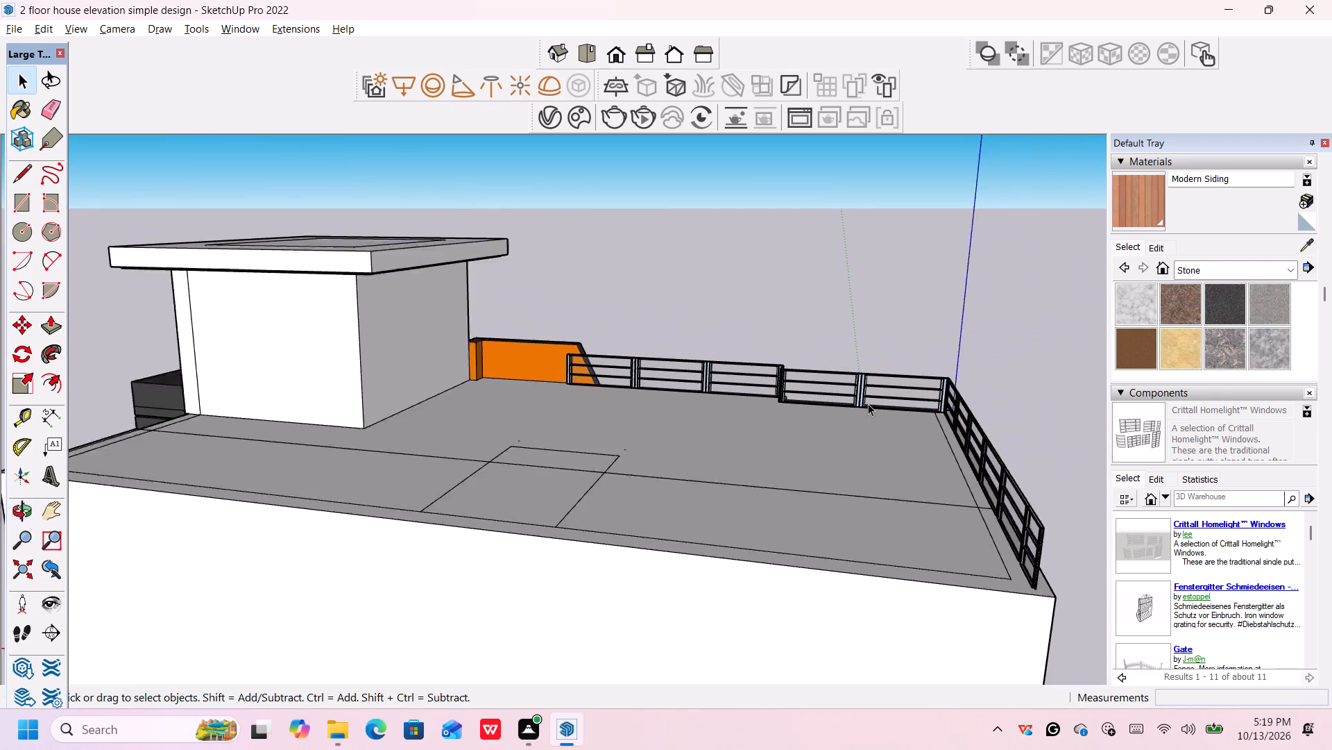
{"action": "scroll", "coordinate": [868, 403], "scroll_direction": "down", "scroll_amount": 6}
{"action": "middle_click_drag", "start_coordinate": [875, 421], "coordinate": [833, 413]}
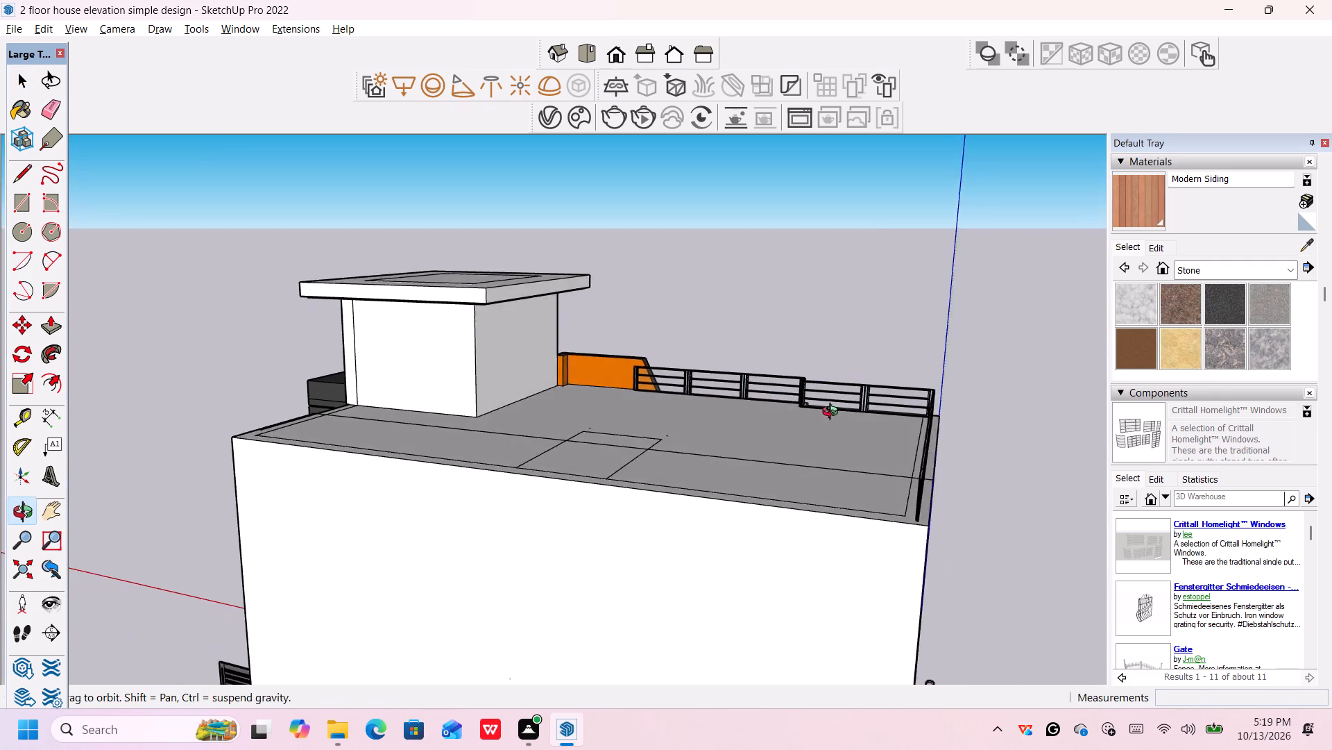
{"action": "middle_click_drag", "start_coordinate": [833, 413], "coordinate": [475, 419]}
{"action": "scroll", "coordinate": [547, 525], "scroll_direction": "down", "scroll_amount": 5}
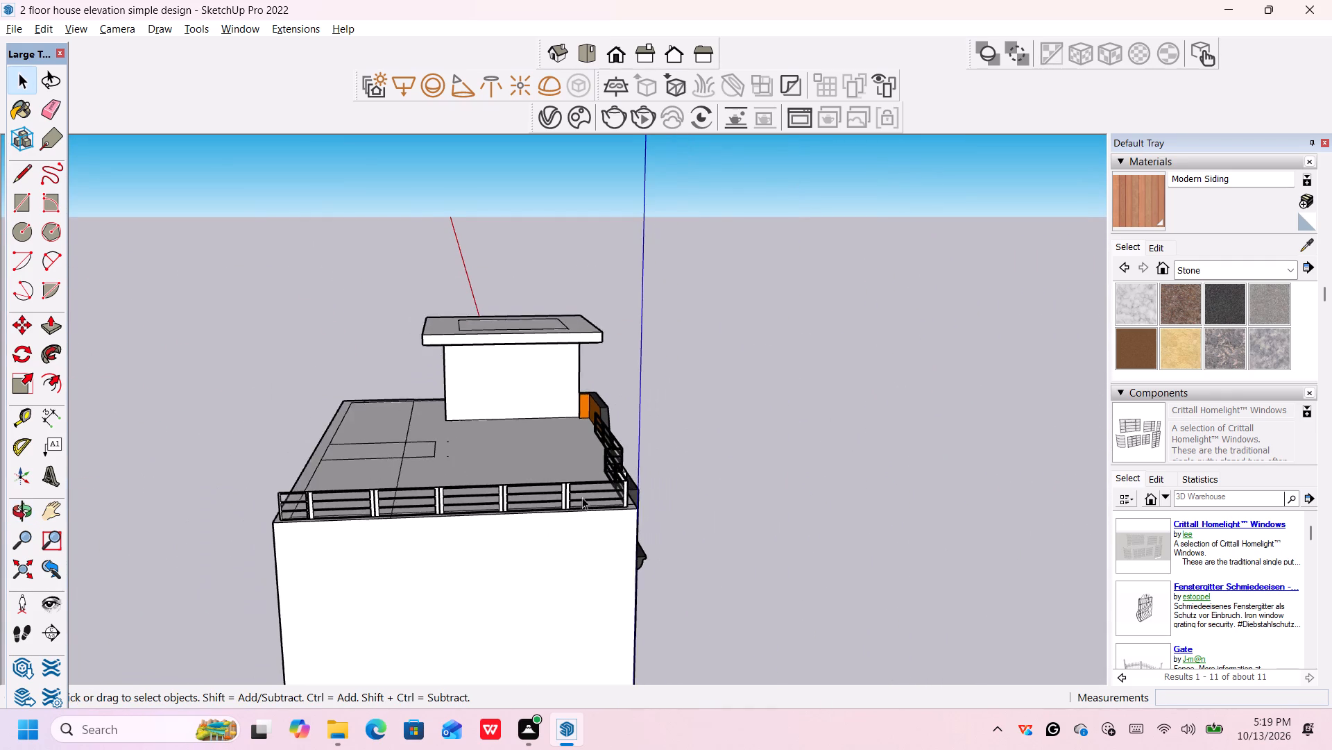
{"action": "scroll", "coordinate": [582, 497], "scroll_direction": "down", "scroll_amount": 2}
{"action": "middle_click_drag", "start_coordinate": [699, 534], "coordinate": [229, 453]}
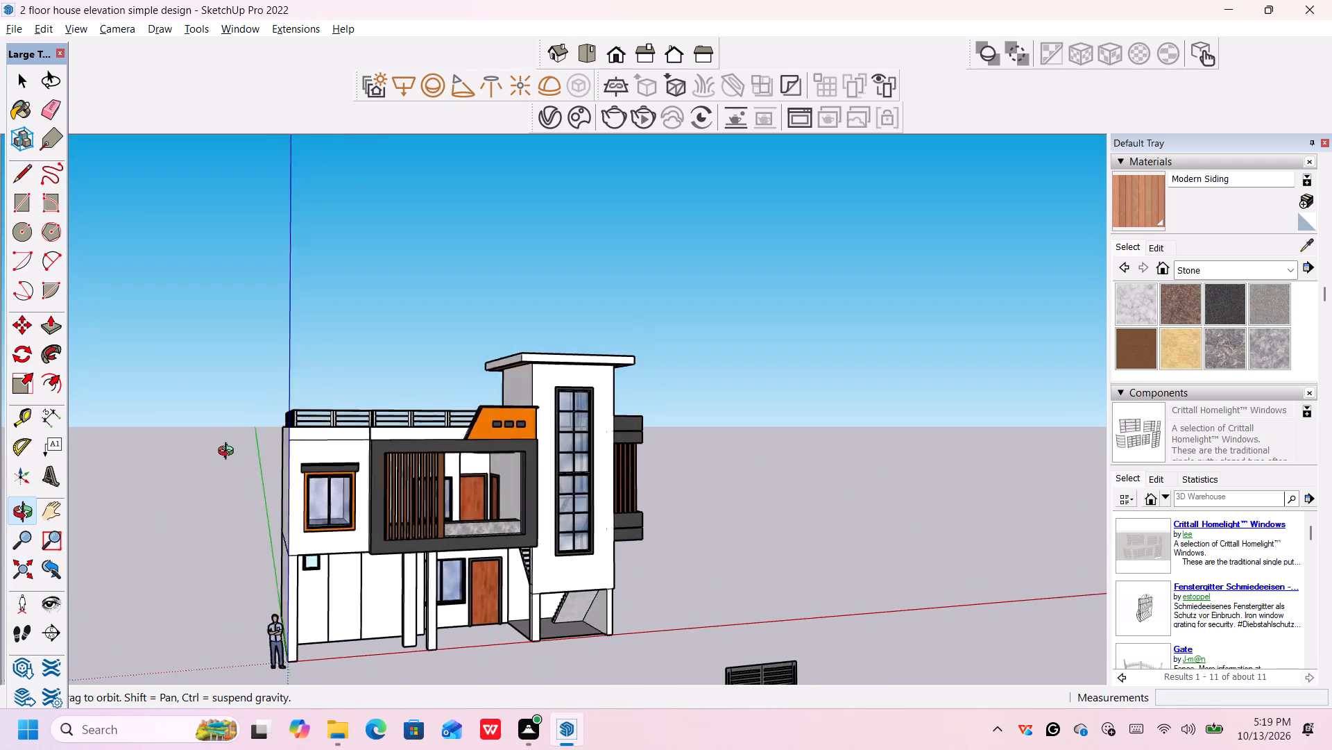
{"action": "middle_click_drag", "start_coordinate": [229, 453], "coordinate": [237, 458]}
{"action": "scroll", "coordinate": [350, 441], "scroll_direction": "up", "scroll_amount": 4}
{"action": "scroll", "coordinate": [409, 383], "scroll_direction": "up", "scroll_amount": 7}
{"action": "scroll", "coordinate": [407, 406], "scroll_direction": "down", "scroll_amount": 4}
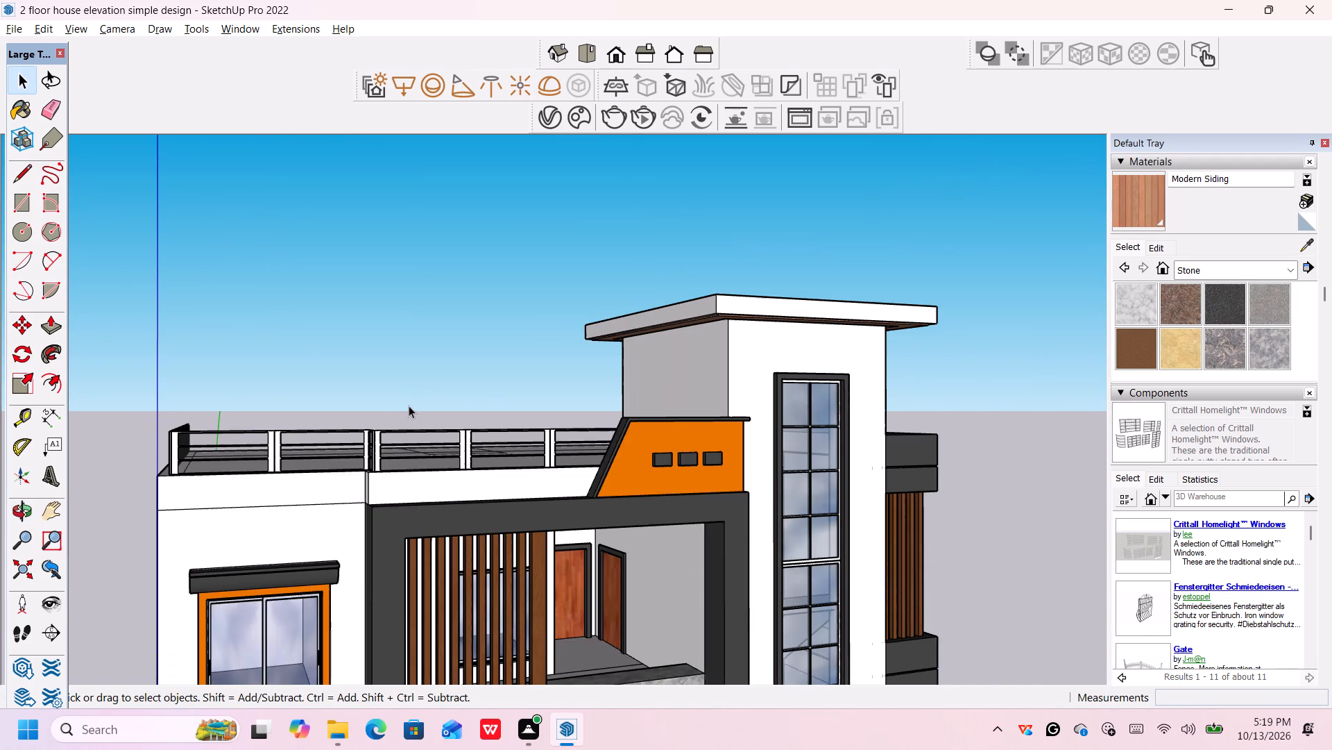
{"action": "middle_click_drag", "start_coordinate": [372, 460], "coordinate": [382, 435]}
{"action": "scroll", "coordinate": [382, 438], "scroll_direction": "up", "scroll_amount": 9}
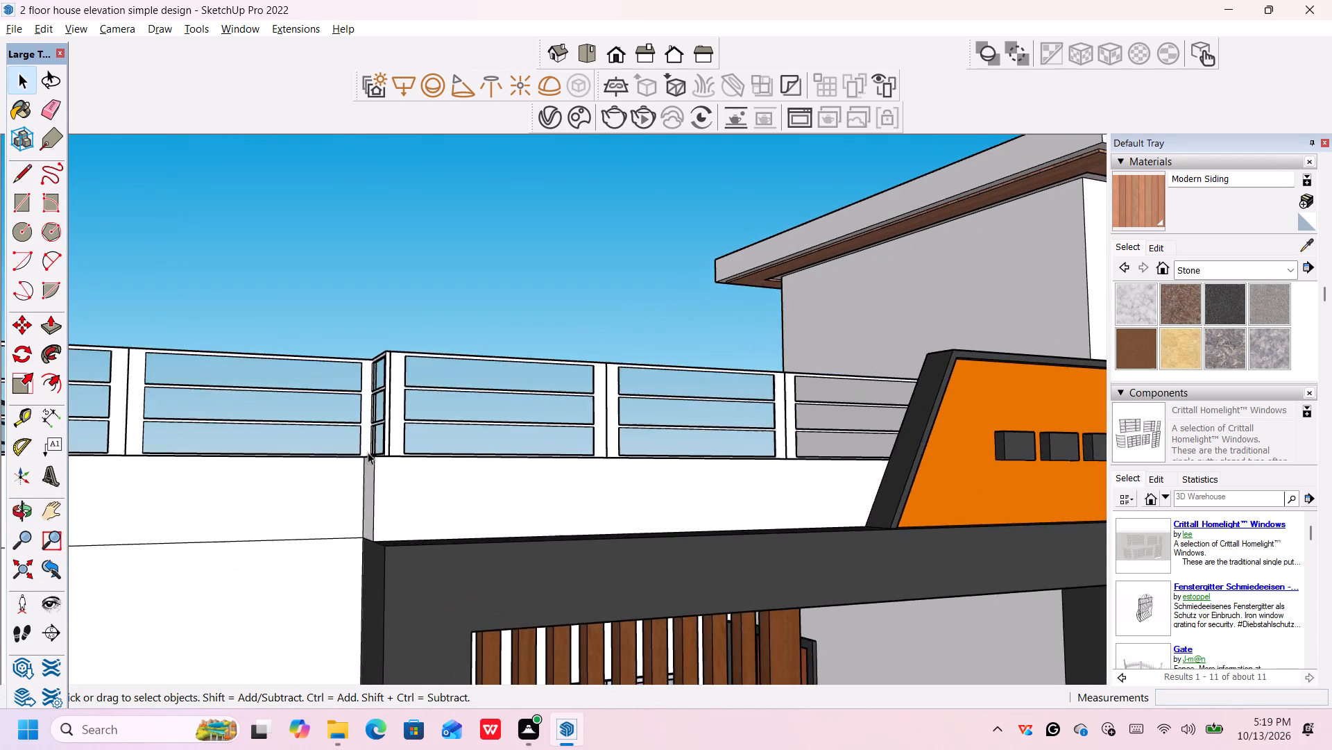
{"action": "scroll", "coordinate": [369, 452], "scroll_direction": "up", "scroll_amount": 4}
{"action": "scroll", "coordinate": [369, 451], "scroll_direction": "down", "scroll_amount": 6}
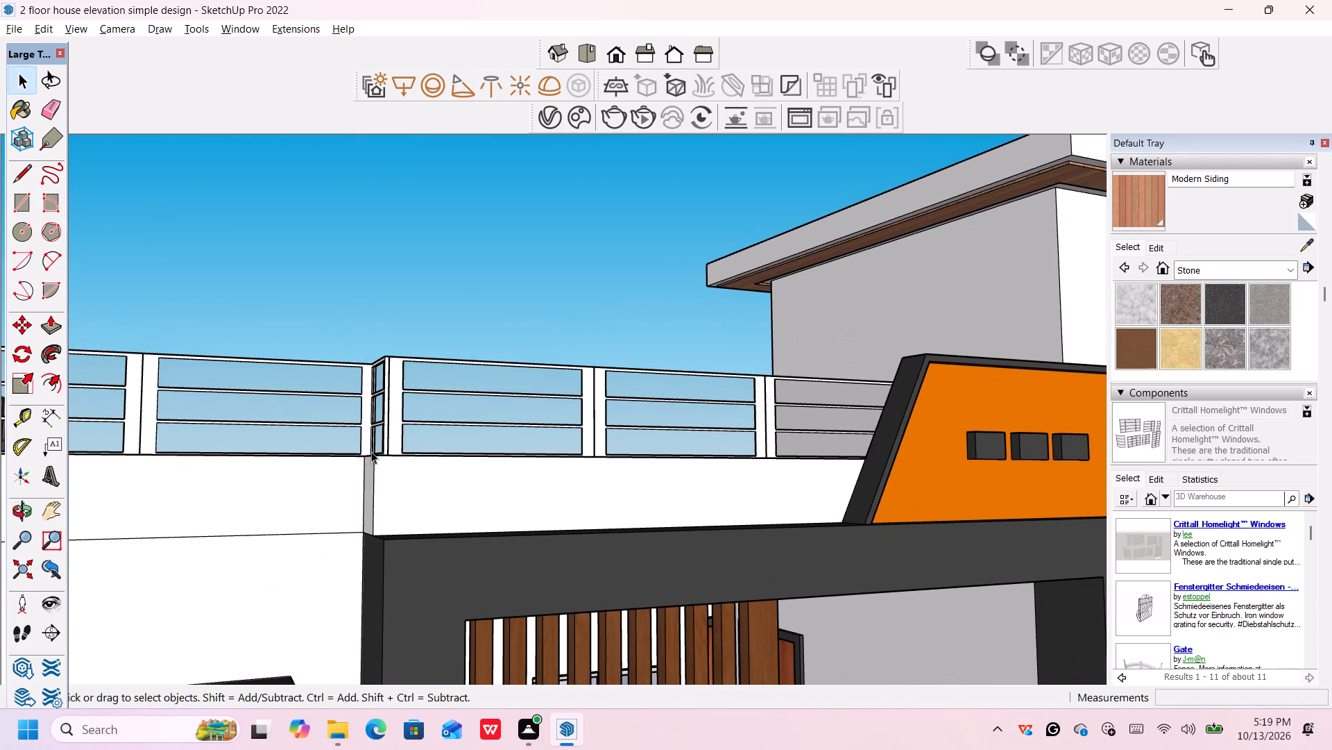
{"action": "middle_click_drag", "start_coordinate": [371, 451], "coordinate": [746, 443]}
Copy the front run's corner frame by its lower outer corner, about 23' 11 1/4", to the railing's end at the roof's rear corner.
{"action": "scroll", "coordinate": [329, 431], "scroll_direction": "up", "scroll_amount": 3}
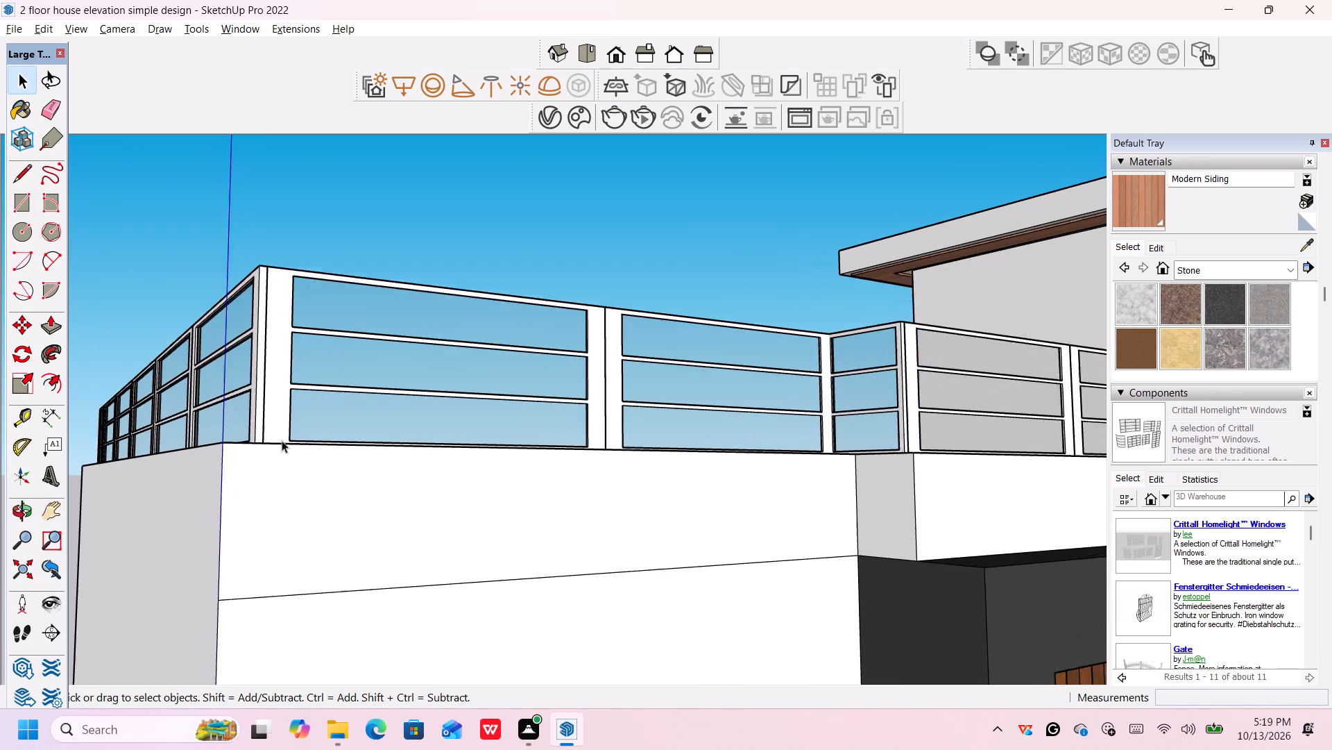
{"action": "scroll", "coordinate": [282, 440], "scroll_direction": "up", "scroll_amount": 2}
{"action": "left_click", "coordinate": [277, 429]}
{"action": "scroll", "coordinate": [273, 434], "scroll_direction": "up", "scroll_amount": 2}
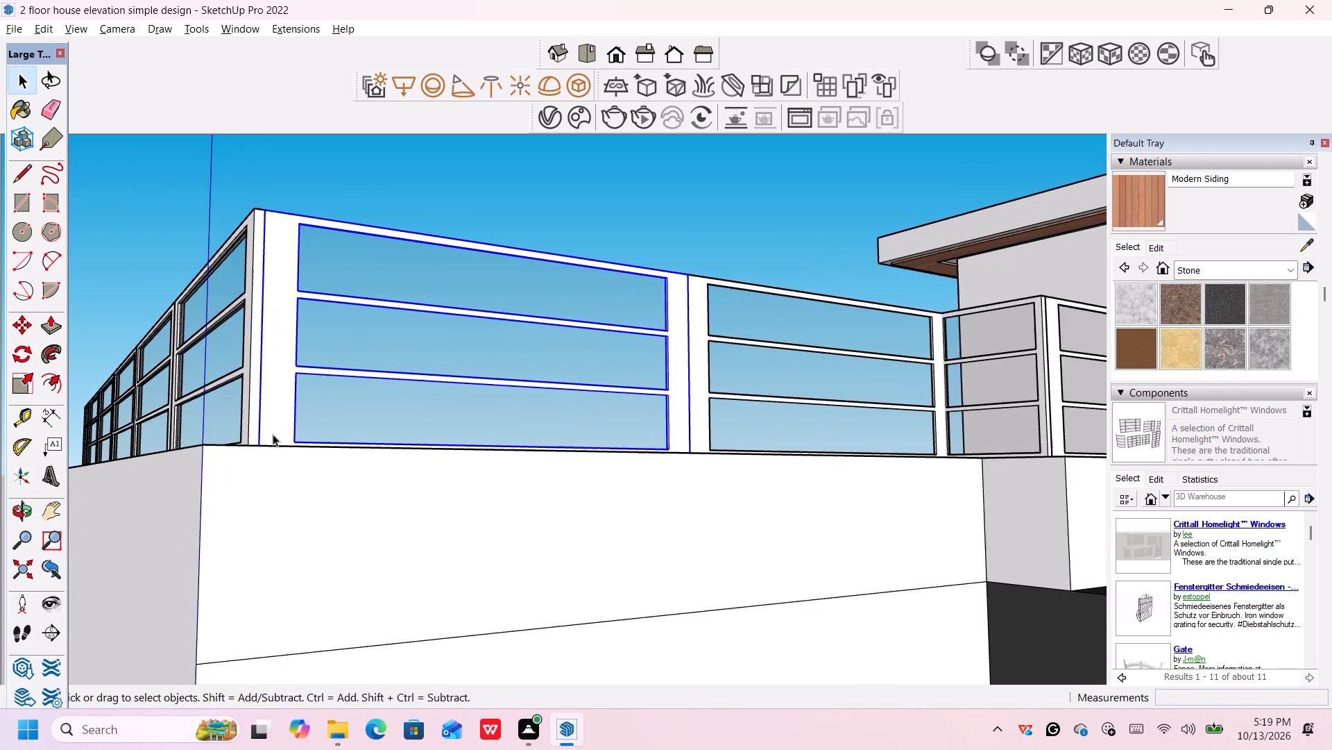
{"action": "scroll", "coordinate": [273, 434], "scroll_direction": "up", "scroll_amount": 1}
{"action": "key", "text": "m"}
{"action": "middle_click_drag", "start_coordinate": [265, 442], "coordinate": [261, 492]}
{"action": "left_click", "coordinate": [258, 499]}
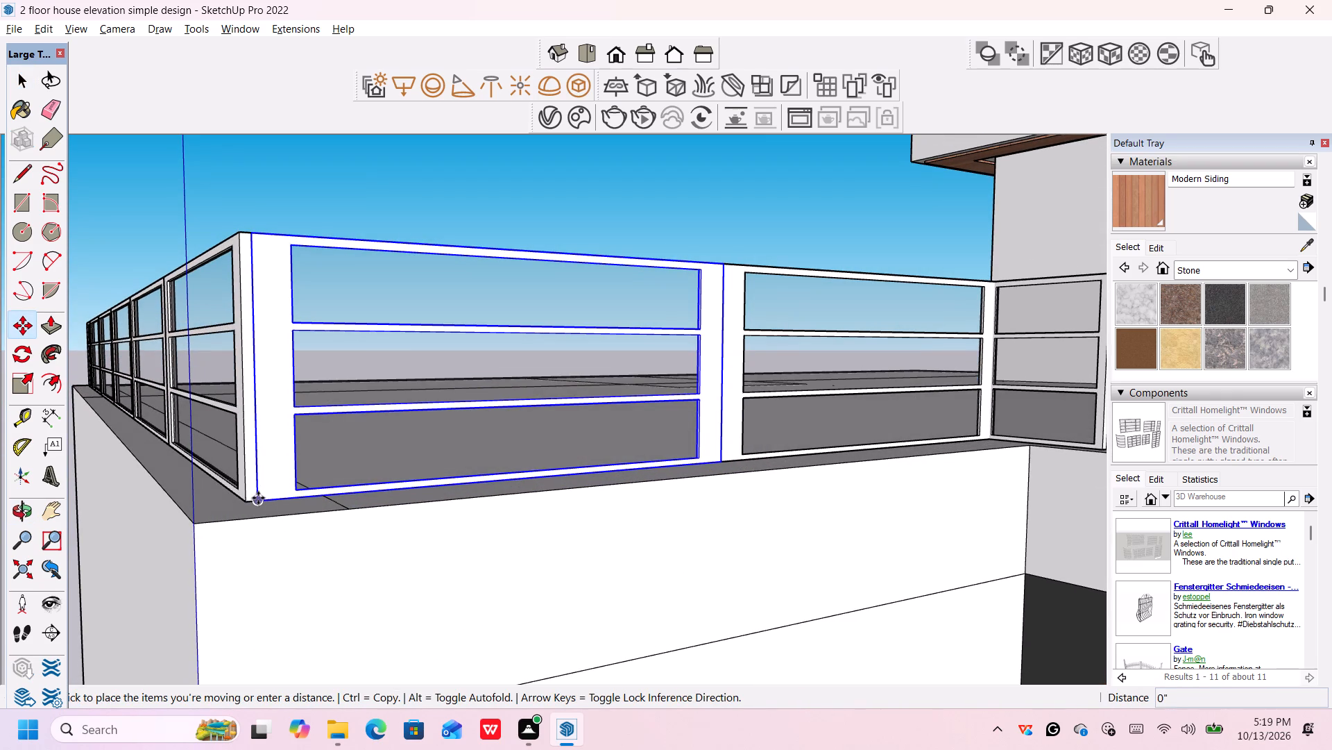
{"action": "scroll", "coordinate": [285, 345], "scroll_direction": "down", "scroll_amount": 7}
{"action": "middle_click_drag", "start_coordinate": [291, 290], "coordinate": [348, 544]}
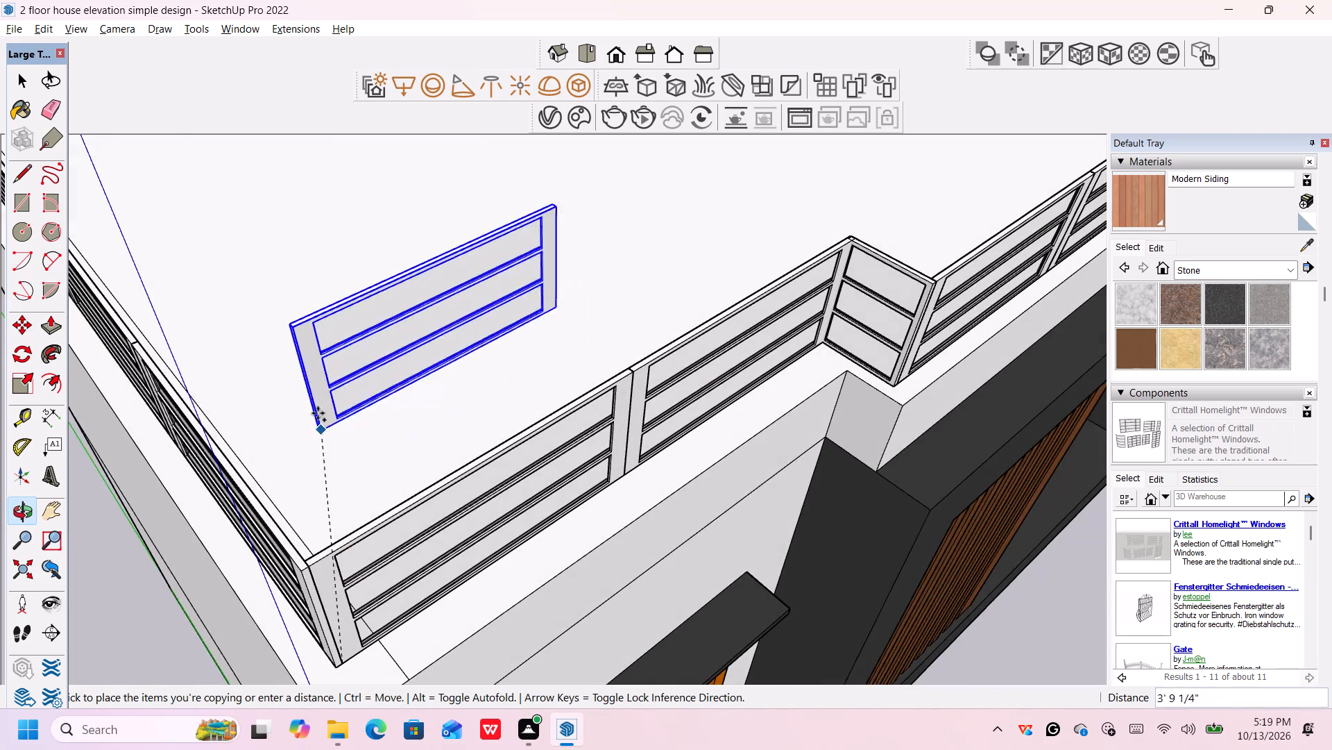
{"action": "scroll", "coordinate": [306, 376], "scroll_direction": "down", "scroll_amount": 5}
{"action": "middle_click_drag", "start_coordinate": [307, 376], "coordinate": [706, 700], "text": "shift"}
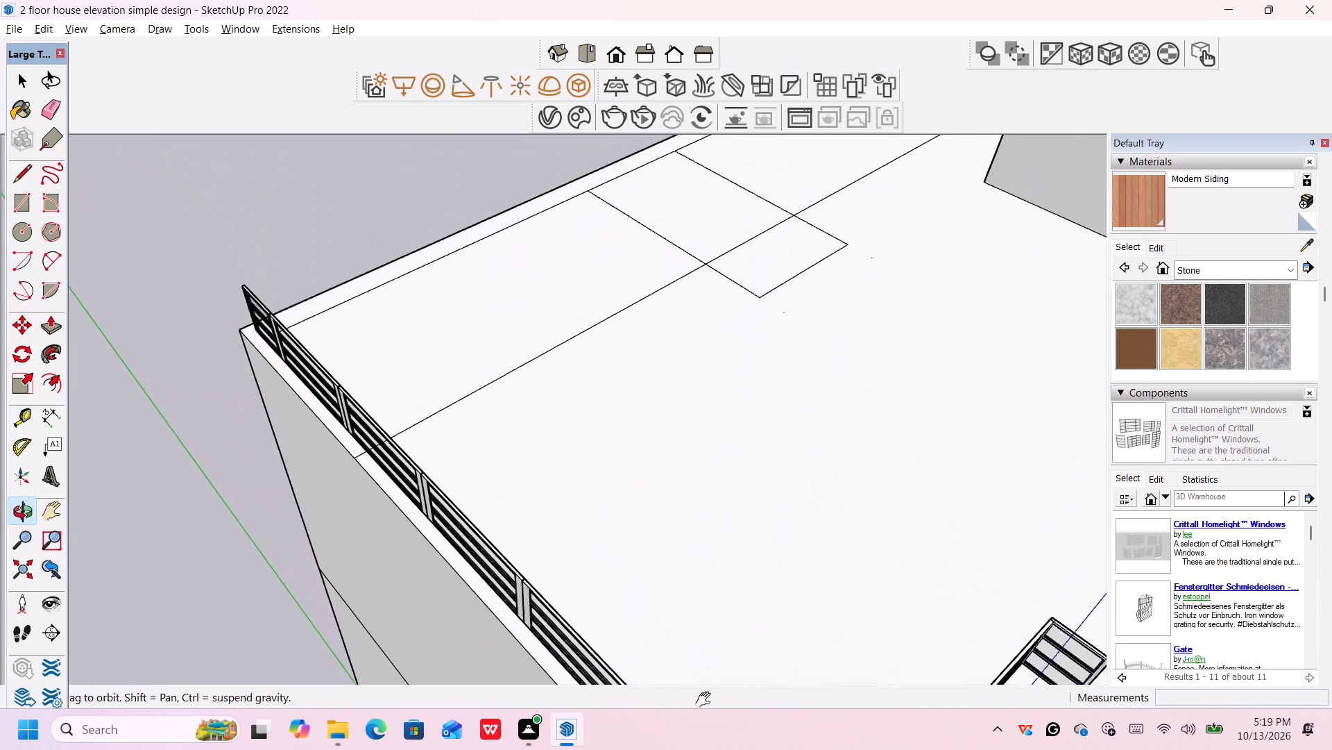
{"action": "middle_click_drag", "start_coordinate": [706, 700], "coordinate": [708, 704], "text": "shift"}
{"action": "scroll", "coordinate": [369, 343], "scroll_direction": "down", "scroll_amount": 1}
{"action": "scroll", "coordinate": [345, 340], "scroll_direction": "up", "scroll_amount": 6}
{"action": "scroll", "coordinate": [274, 320], "scroll_direction": "up", "scroll_amount": 2}
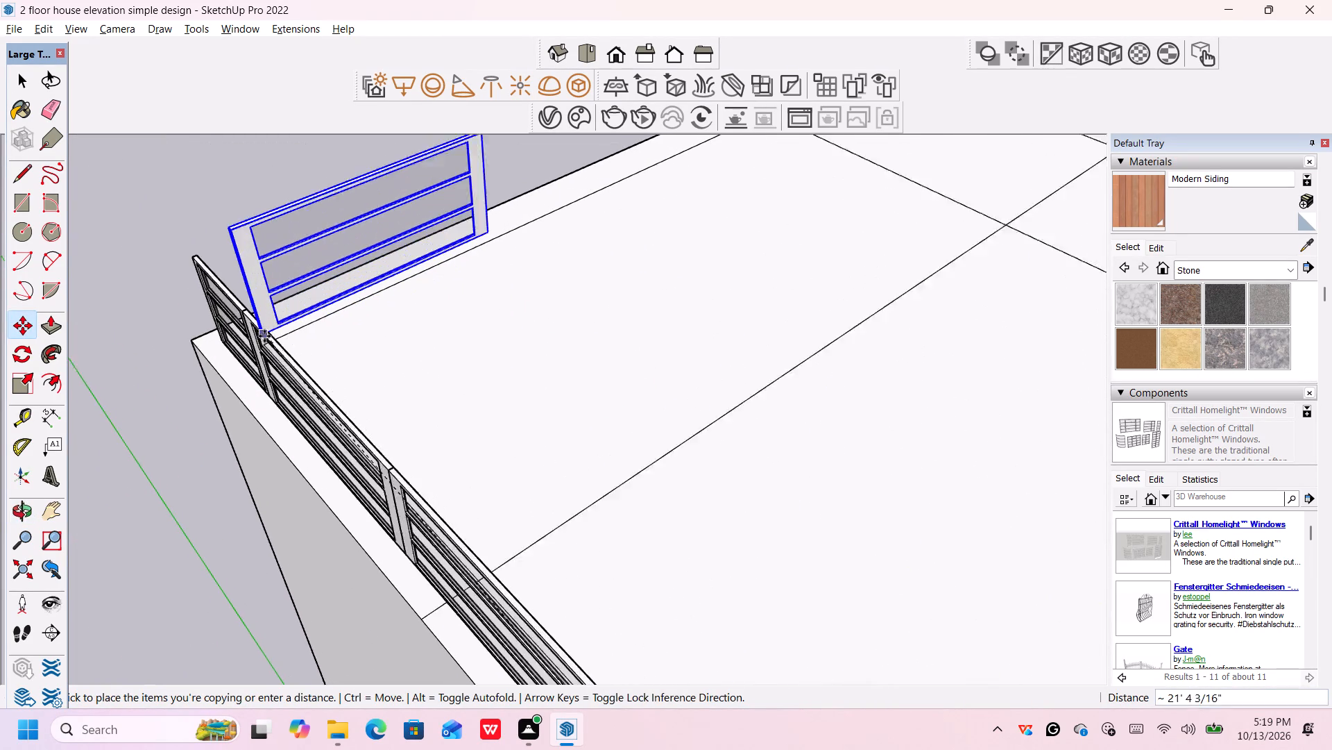
{"action": "scroll", "coordinate": [264, 336], "scroll_direction": "up", "scroll_amount": 2}
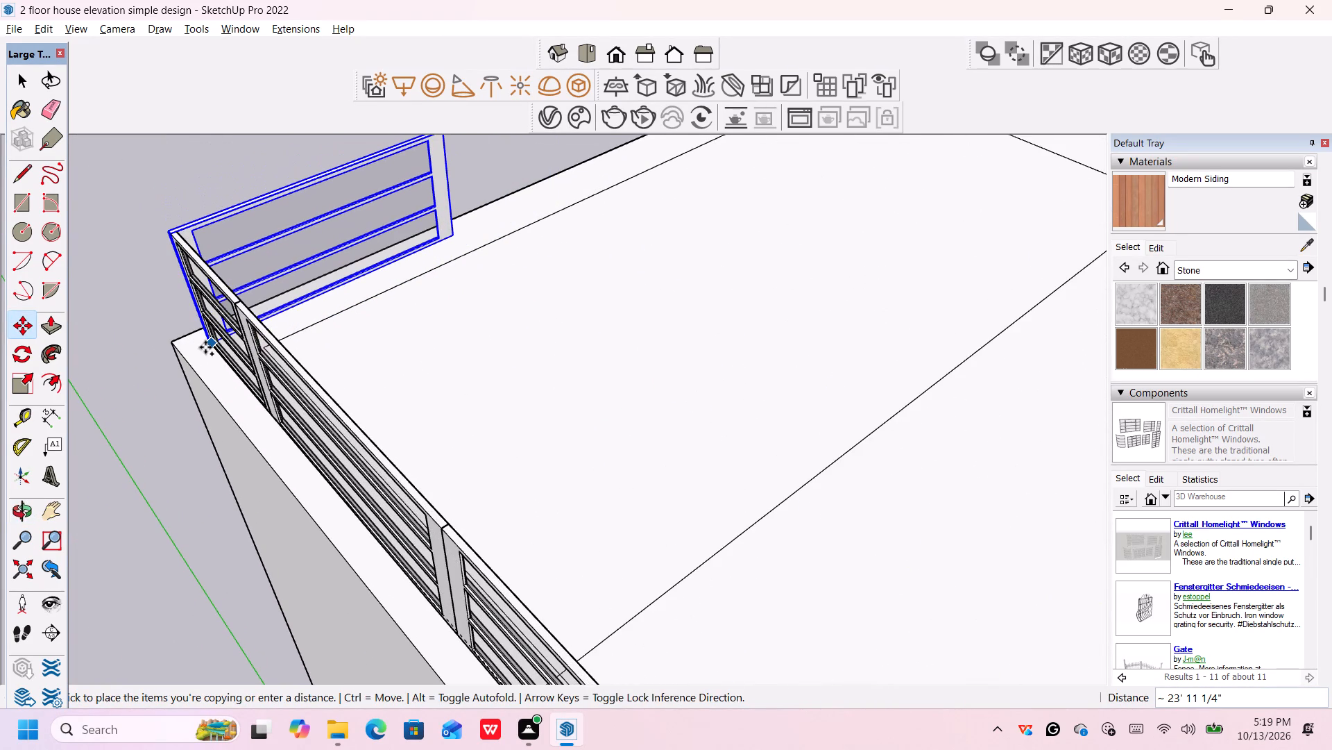
{"action": "scroll", "coordinate": [205, 347], "scroll_direction": "up", "scroll_amount": 2}
{"action": "left_click", "coordinate": [205, 347]}
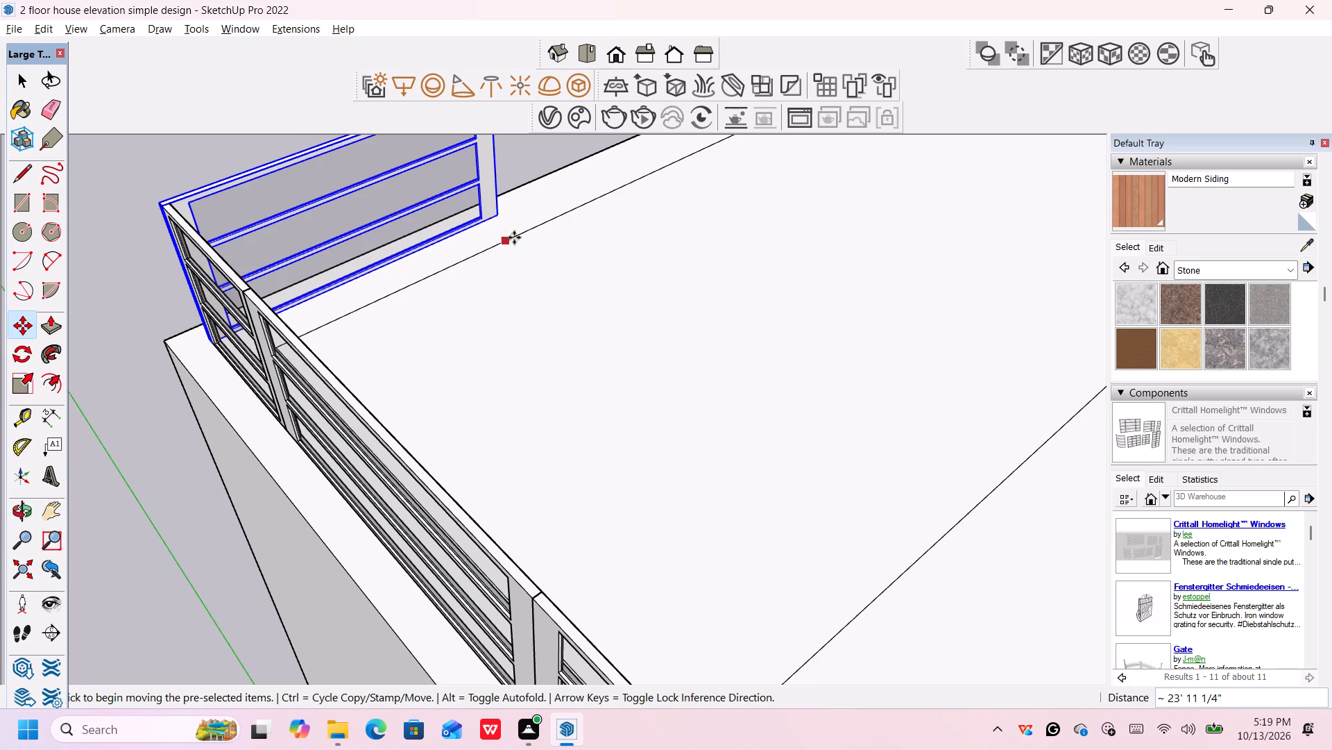
Copy the rear corner frame about 5' 2 1/4" along the rear roof edge and move the copy back against the first frame.
{"action": "middle_click_drag", "start_coordinate": [513, 239], "coordinate": [341, 448], "text": "shift"}
{"action": "scroll", "coordinate": [350, 420], "scroll_direction": "up", "scroll_amount": 2}
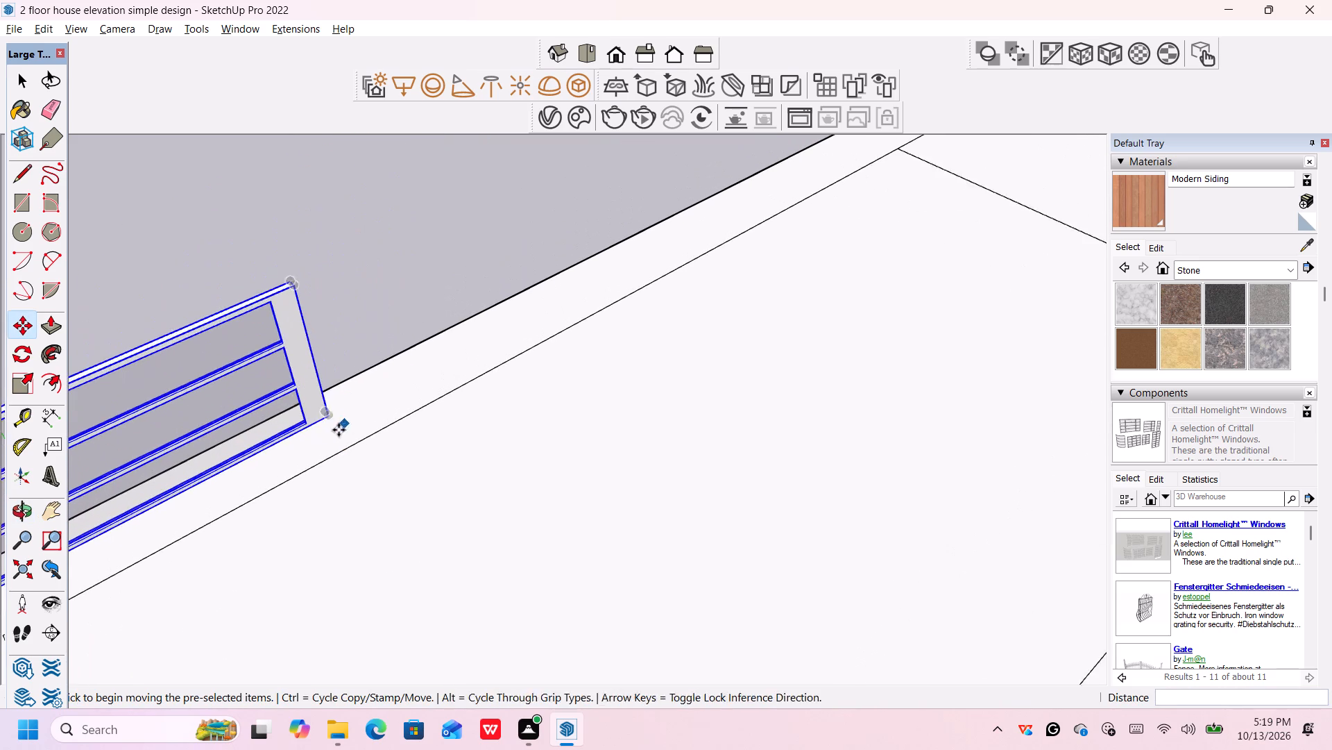
{"action": "scroll", "coordinate": [339, 430], "scroll_direction": "up", "scroll_amount": 2}
{"action": "left_click", "coordinate": [327, 413]}
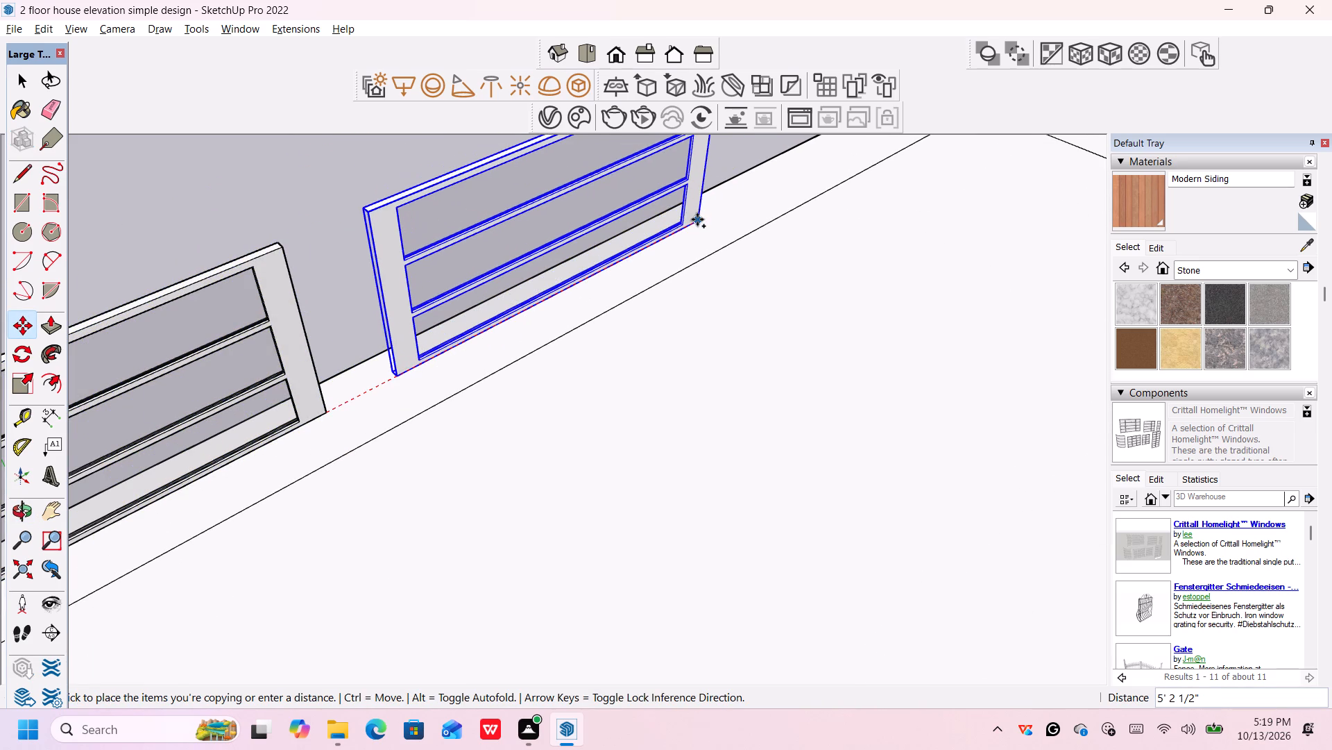
{"action": "left_click", "coordinate": [696, 219]}
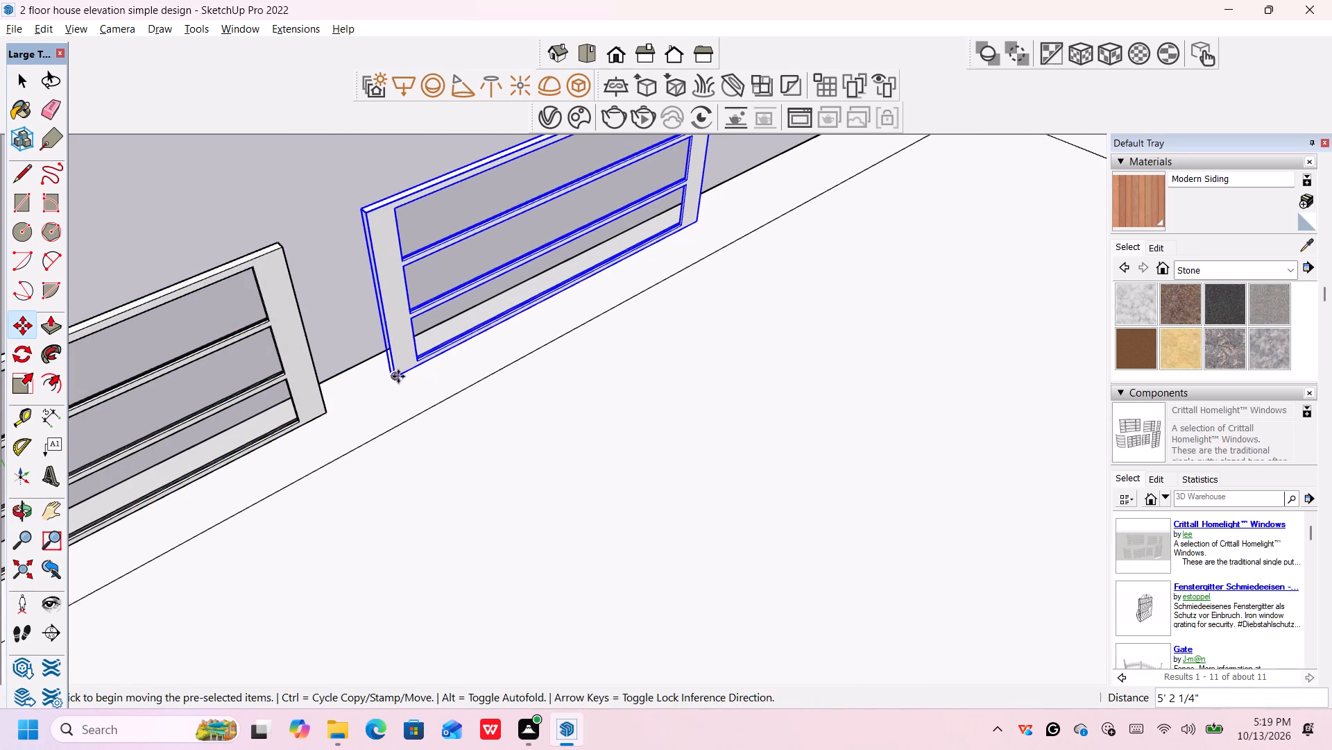
{"action": "left_click", "coordinate": [395, 376]}
{"action": "left_click", "coordinate": [326, 408]}
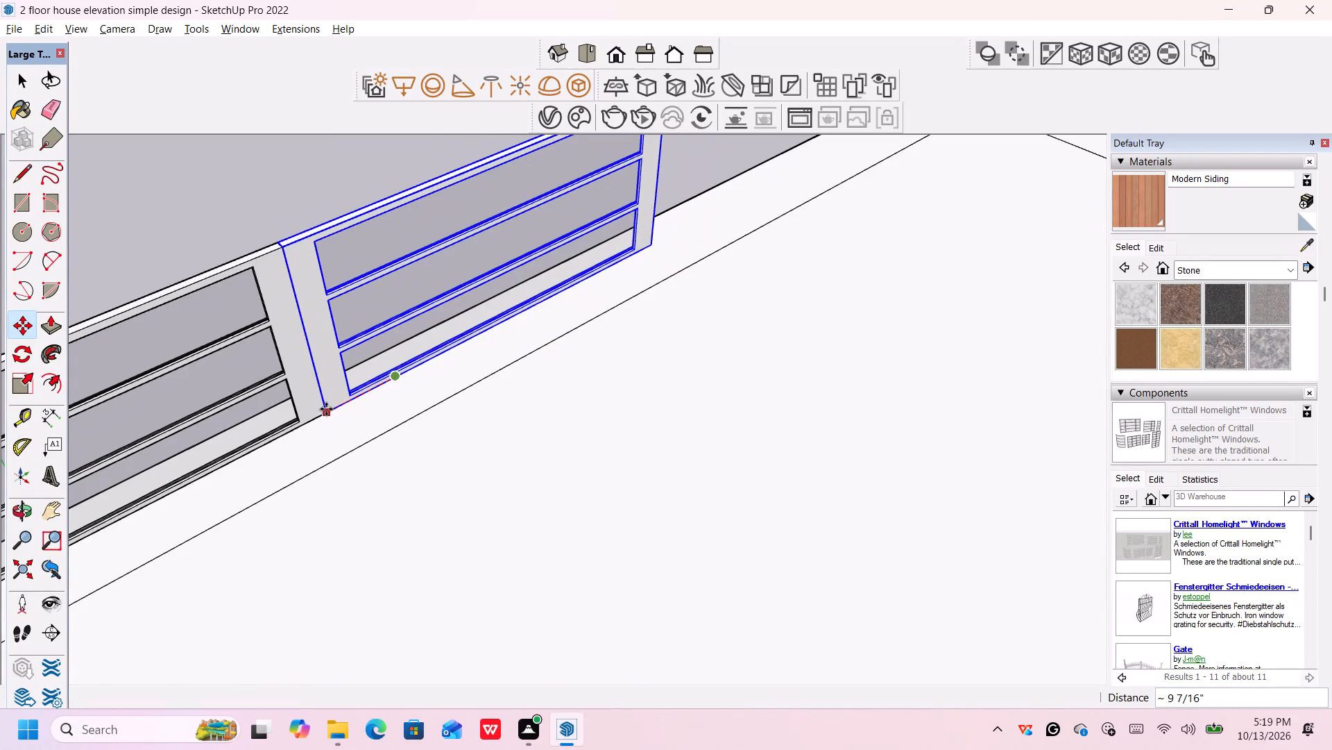
Copy the last rear-edge frame end to end three times, about 4' 4 13/16" apart, continuing the railing along the rear roof edge.
{"action": "left_click", "coordinate": [326, 409]}
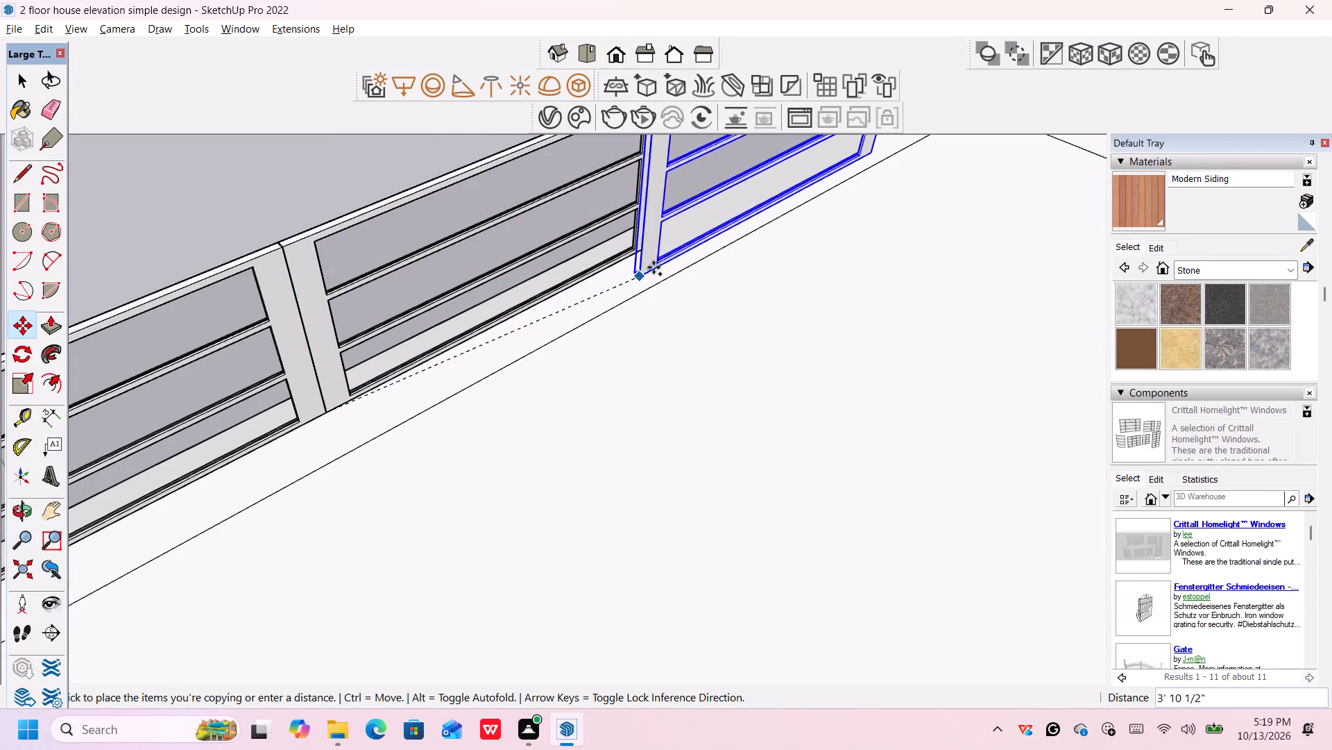
{"action": "left_click", "coordinate": [654, 244]}
{"action": "scroll", "coordinate": [654, 244], "scroll_direction": "down", "scroll_amount": 1}
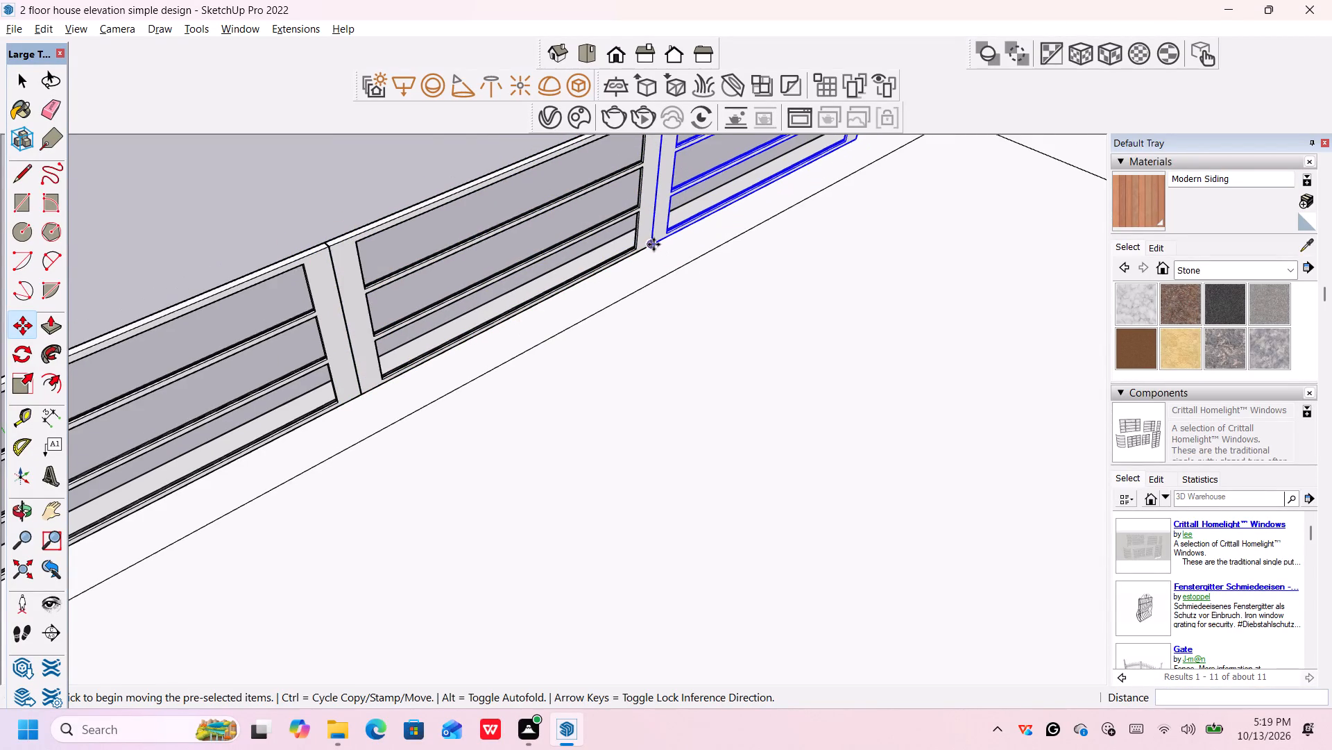
{"action": "scroll", "coordinate": [654, 244], "scroll_direction": "down", "scroll_amount": 9}
{"action": "middle_click_drag", "start_coordinate": [778, 208], "coordinate": [748, 254]}
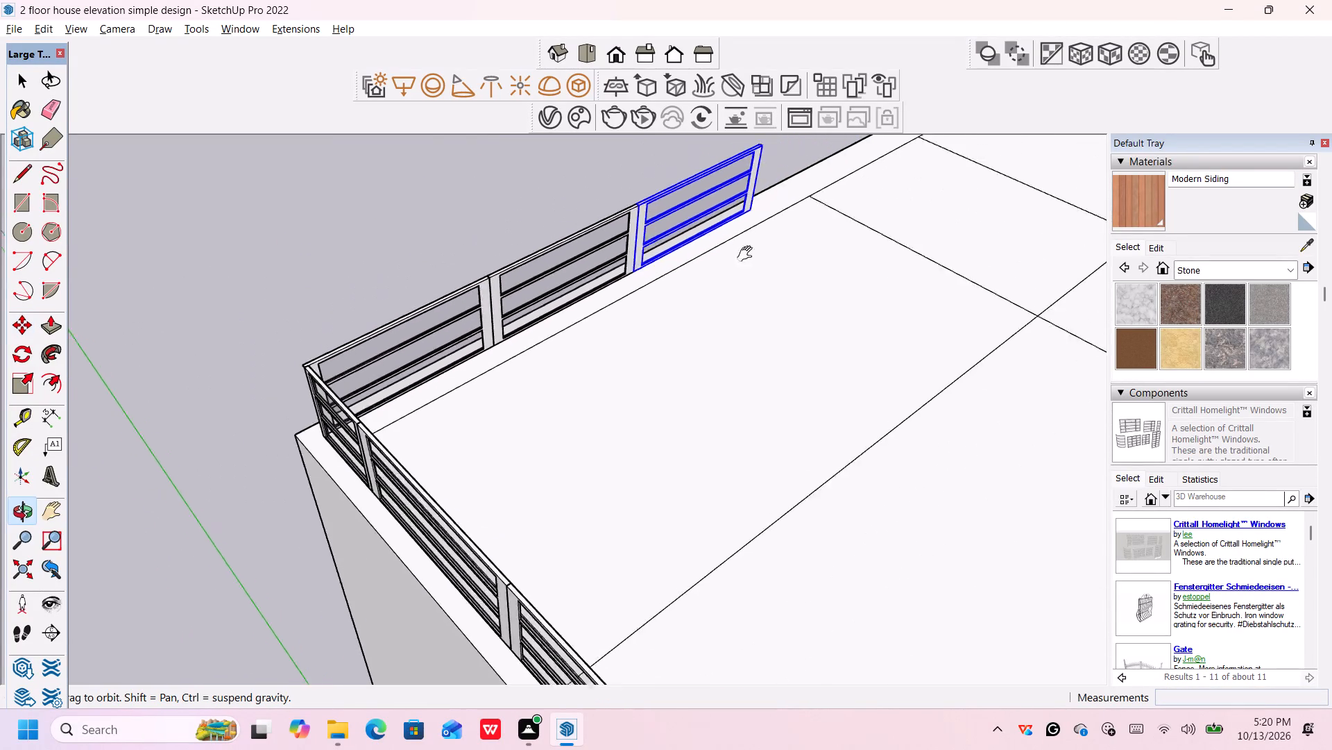
{"action": "middle_click_drag", "start_coordinate": [748, 254], "coordinate": [398, 537]}
{"action": "scroll", "coordinate": [420, 509], "scroll_direction": "up", "scroll_amount": 3}
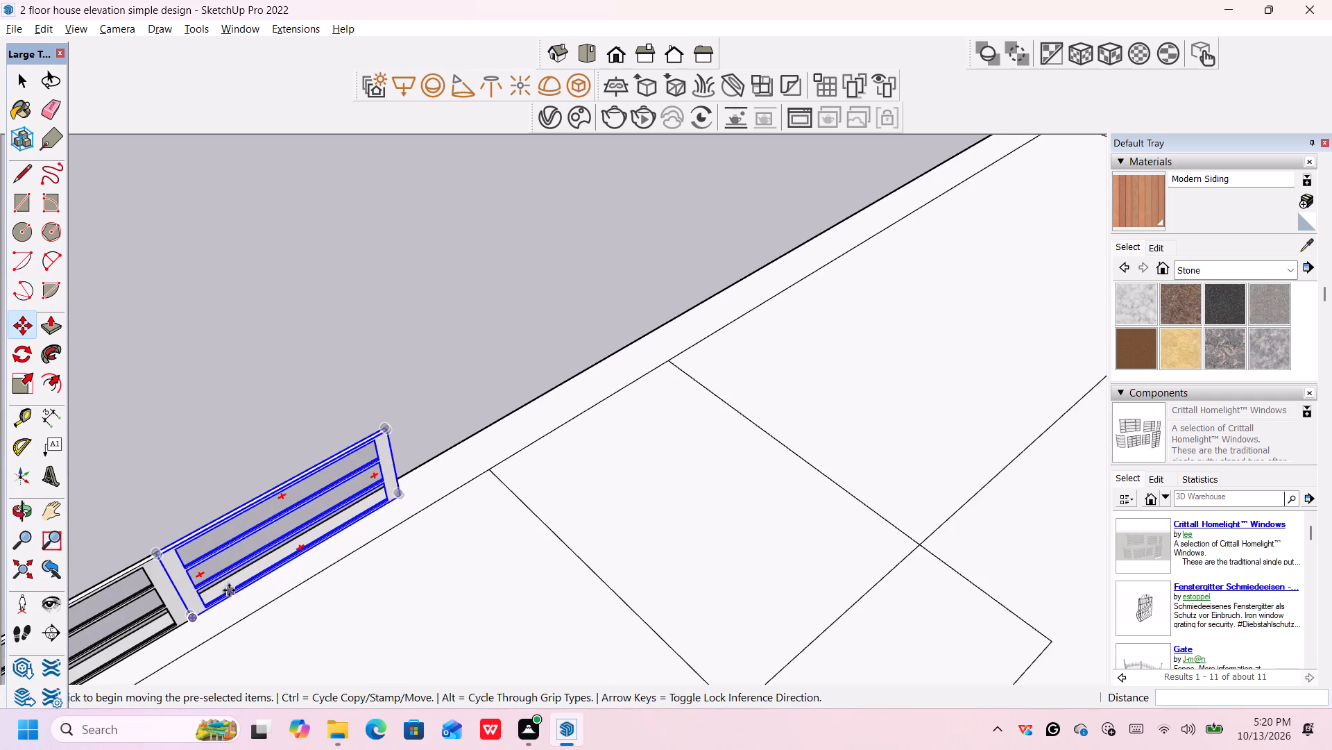
{"action": "left_click", "coordinate": [191, 619]}
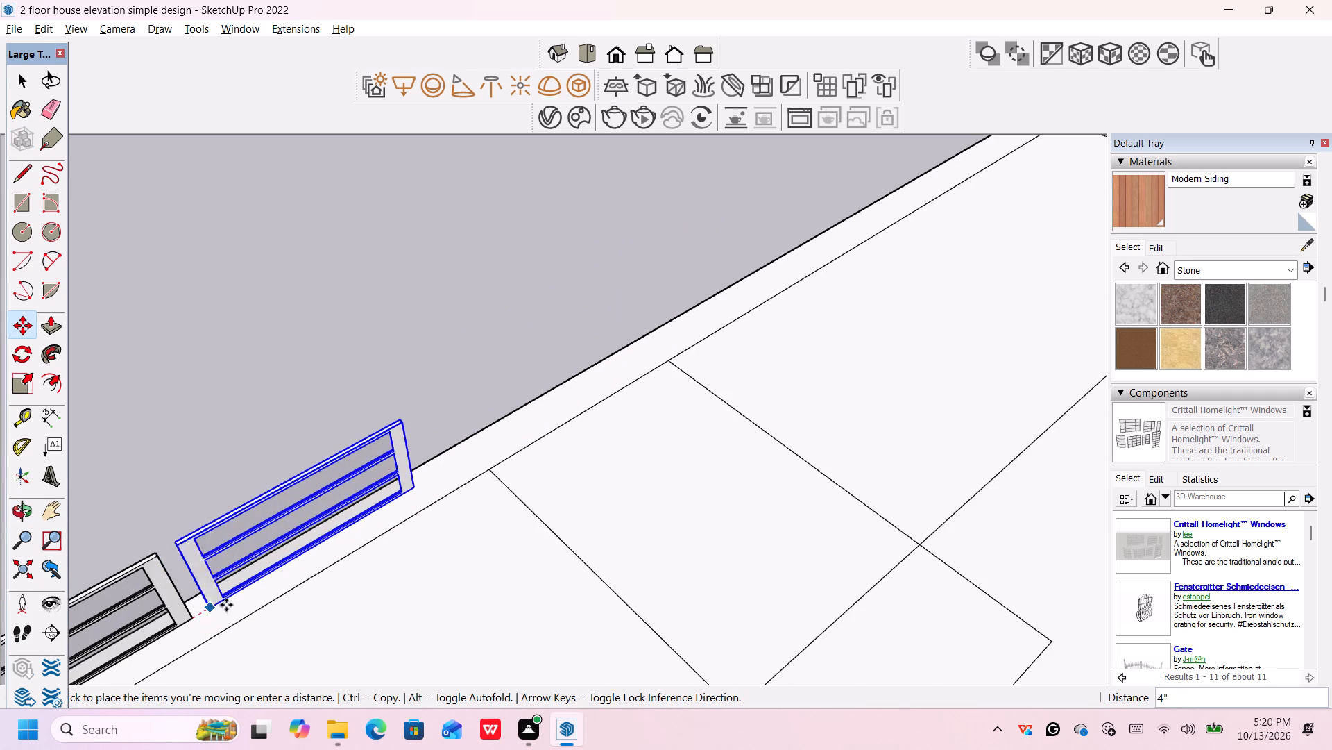
{"action": "left_click", "coordinate": [403, 498]}
{"action": "scroll", "coordinate": [404, 491], "scroll_direction": "up", "scroll_amount": 1}
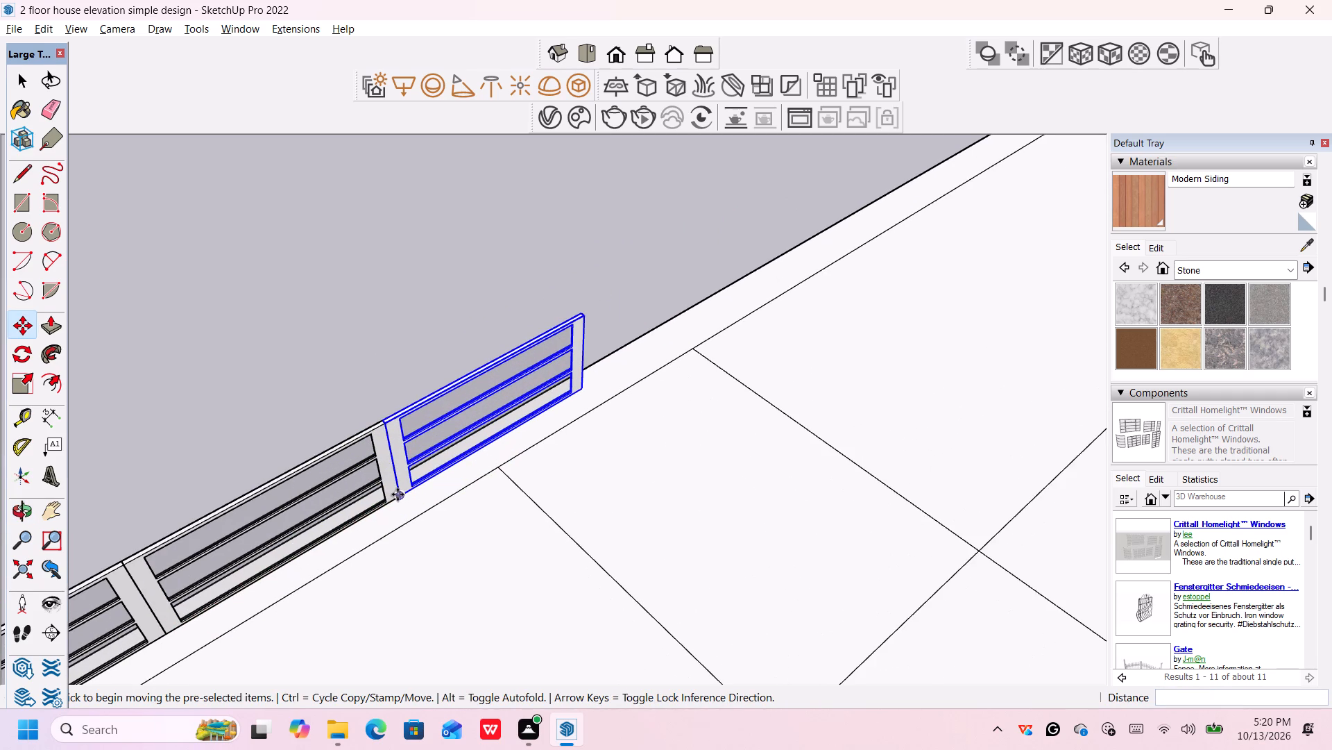
{"action": "left_click", "coordinate": [398, 494]}
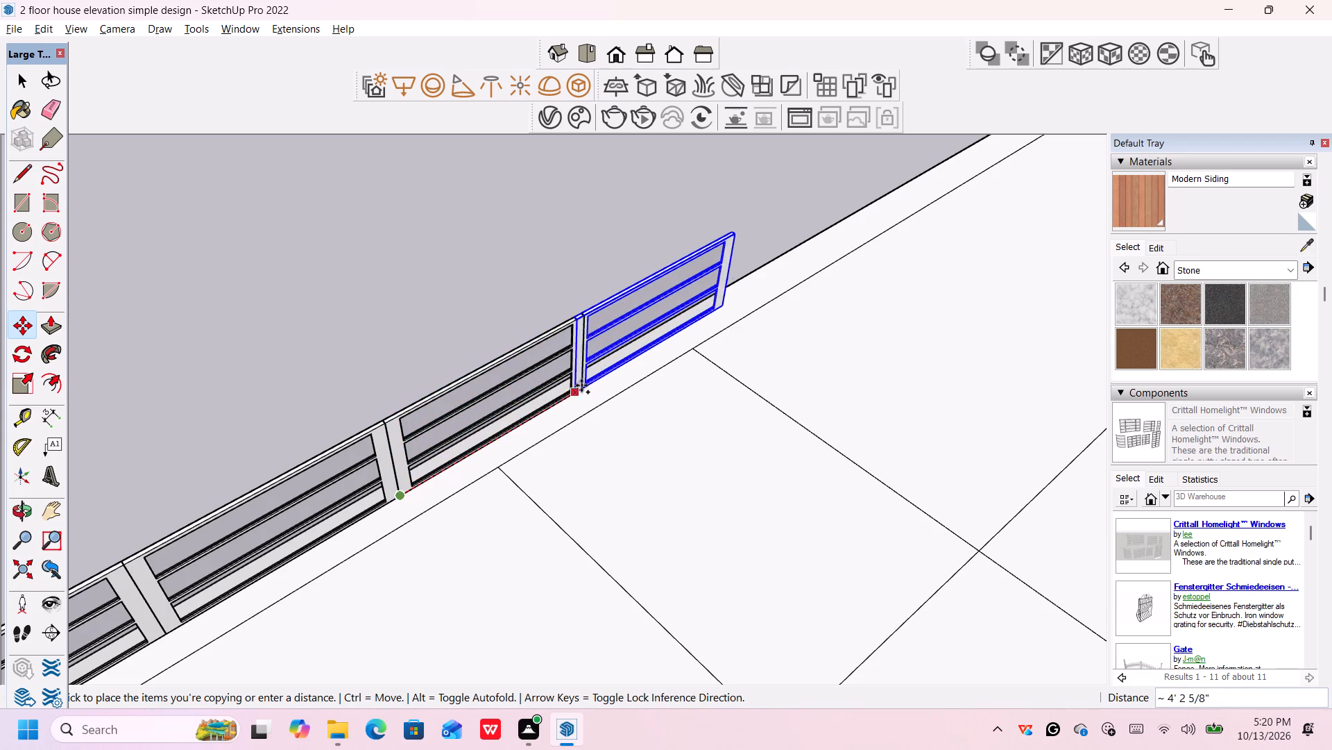
{"action": "left_click", "coordinate": [584, 384]}
{"action": "scroll", "coordinate": [630, 364], "scroll_direction": "down", "scroll_amount": 3}
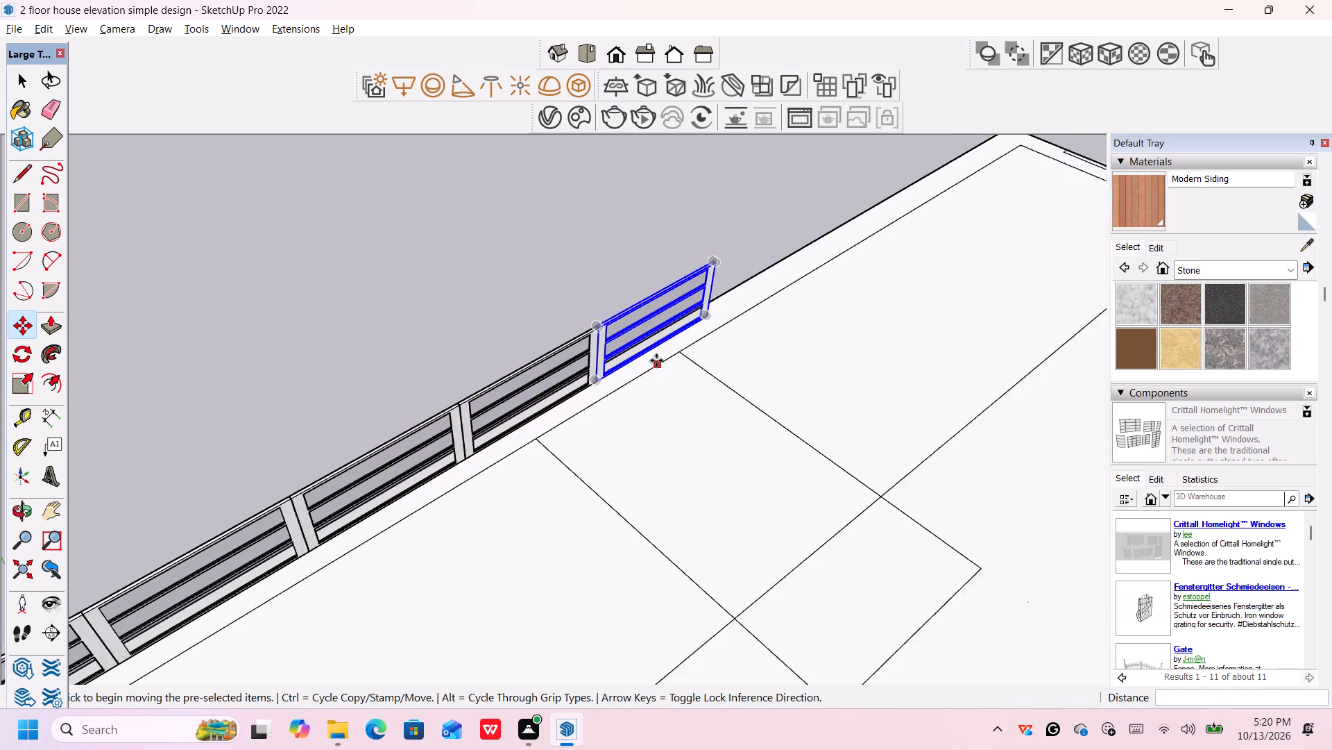
Copy the last rear-edge frame end to end twice more, about 4' 4 13/16" apart, along the rear roof edge.
{"action": "scroll", "coordinate": [656, 360], "scroll_direction": "down", "scroll_amount": 1}
{"action": "middle_click_drag", "start_coordinate": [820, 365], "coordinate": [615, 606]}
{"action": "scroll", "coordinate": [415, 633], "scroll_direction": "up", "scroll_amount": 2}
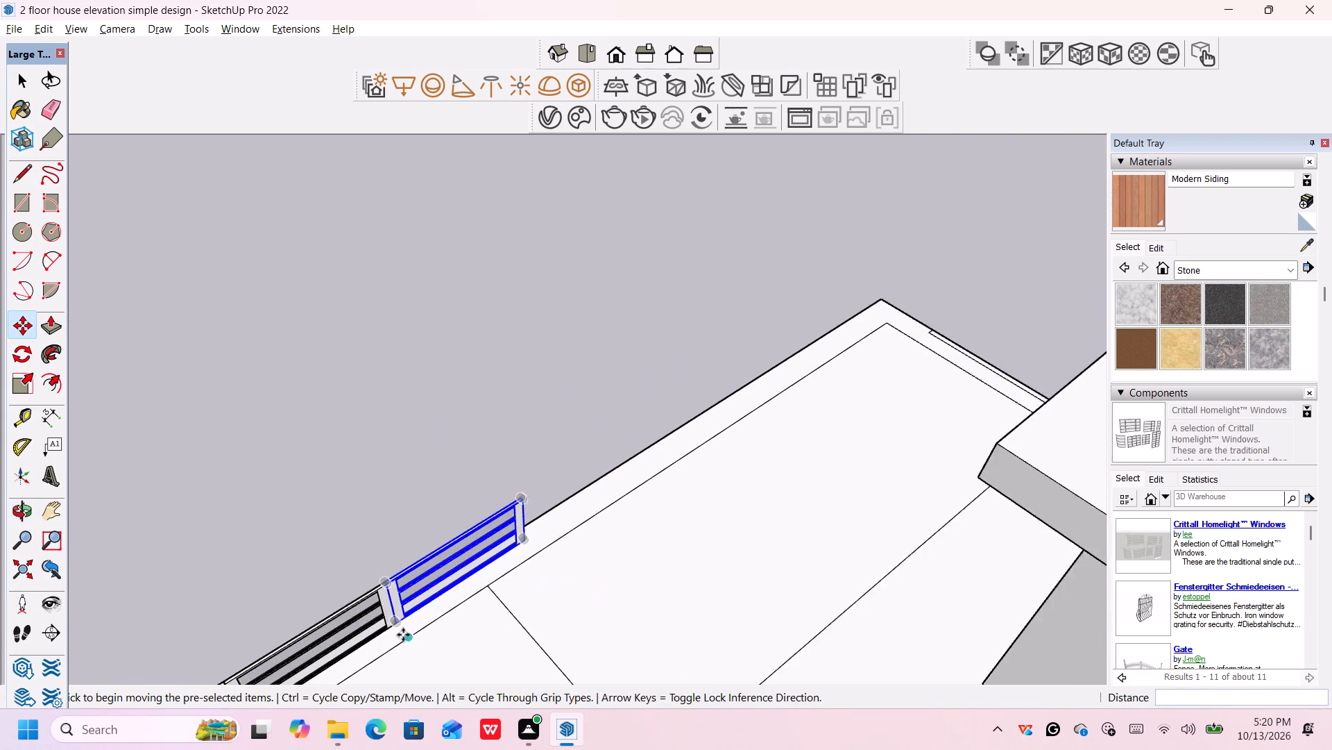
{"action": "scroll", "coordinate": [403, 635], "scroll_direction": "up", "scroll_amount": 4}
{"action": "left_click", "coordinate": [392, 616]}
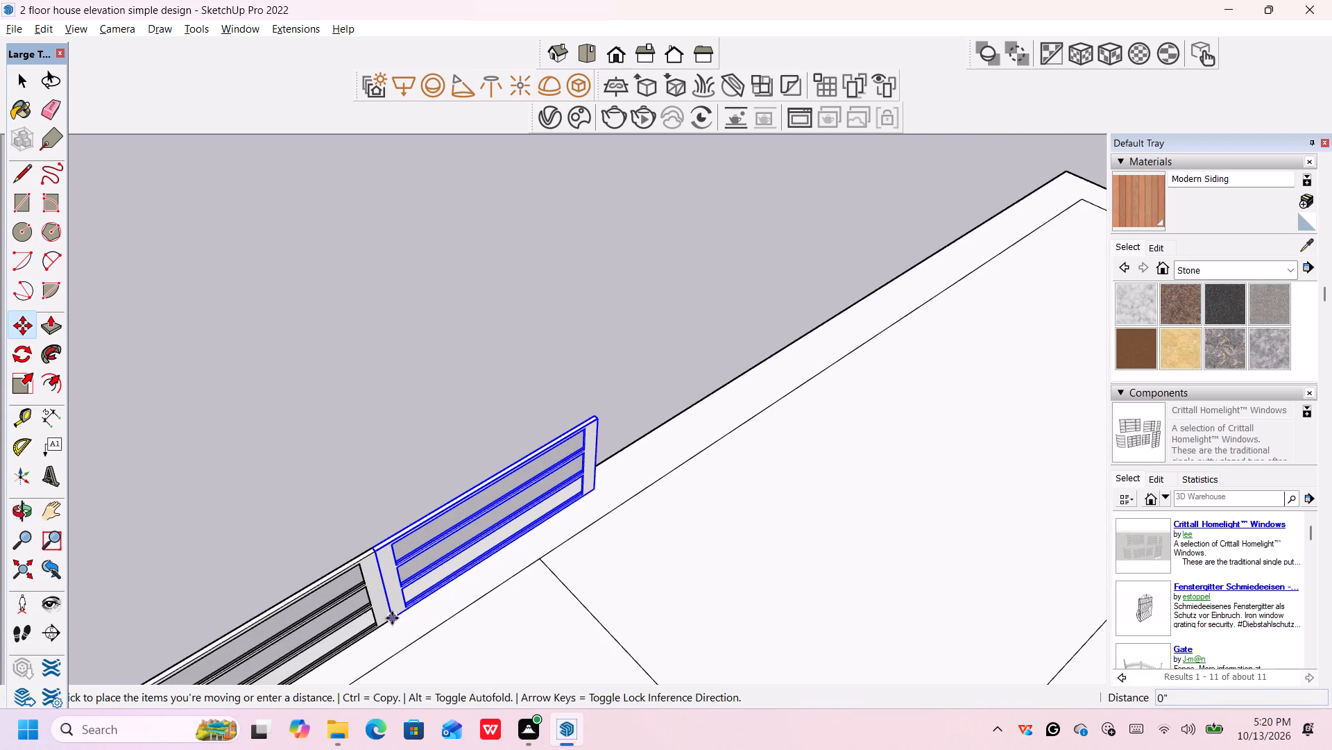
{"action": "left_click", "coordinate": [597, 483]}
{"action": "scroll", "coordinate": [601, 485], "scroll_direction": "up", "scroll_amount": 1}
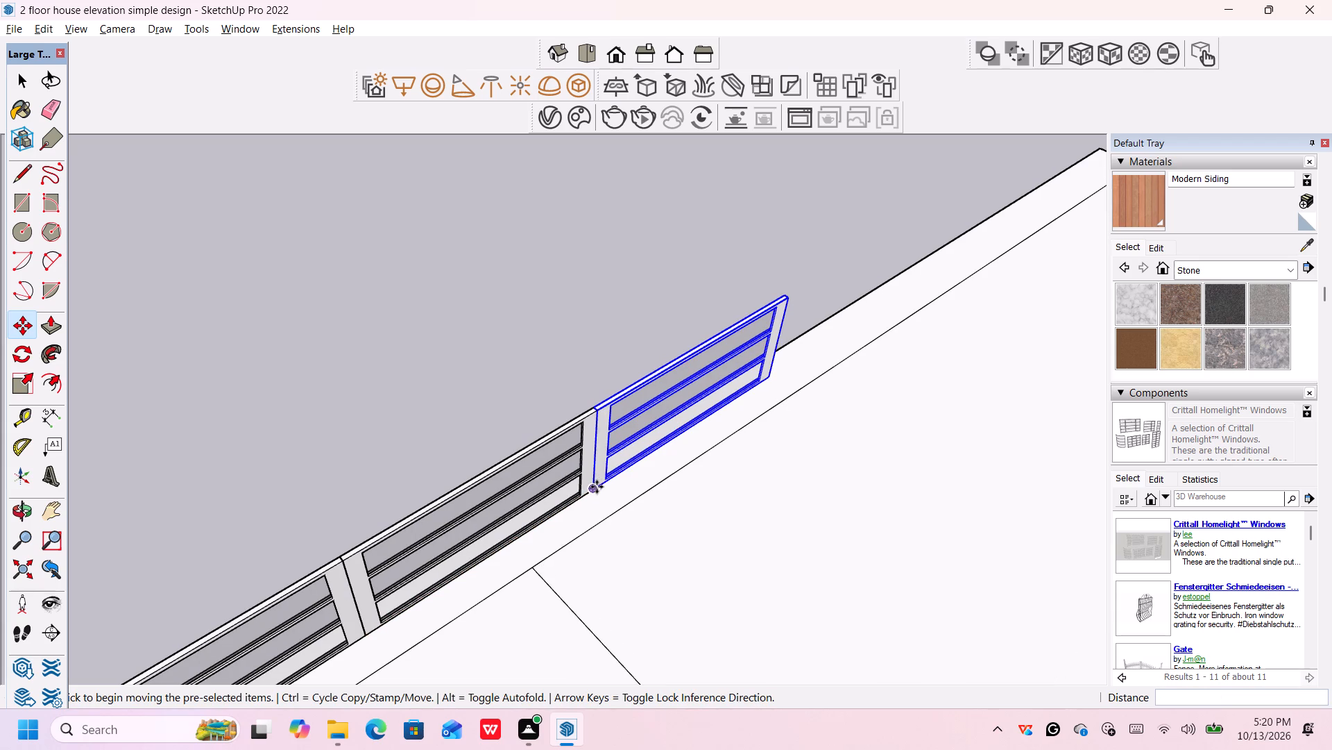
{"action": "left_click", "coordinate": [595, 488]}
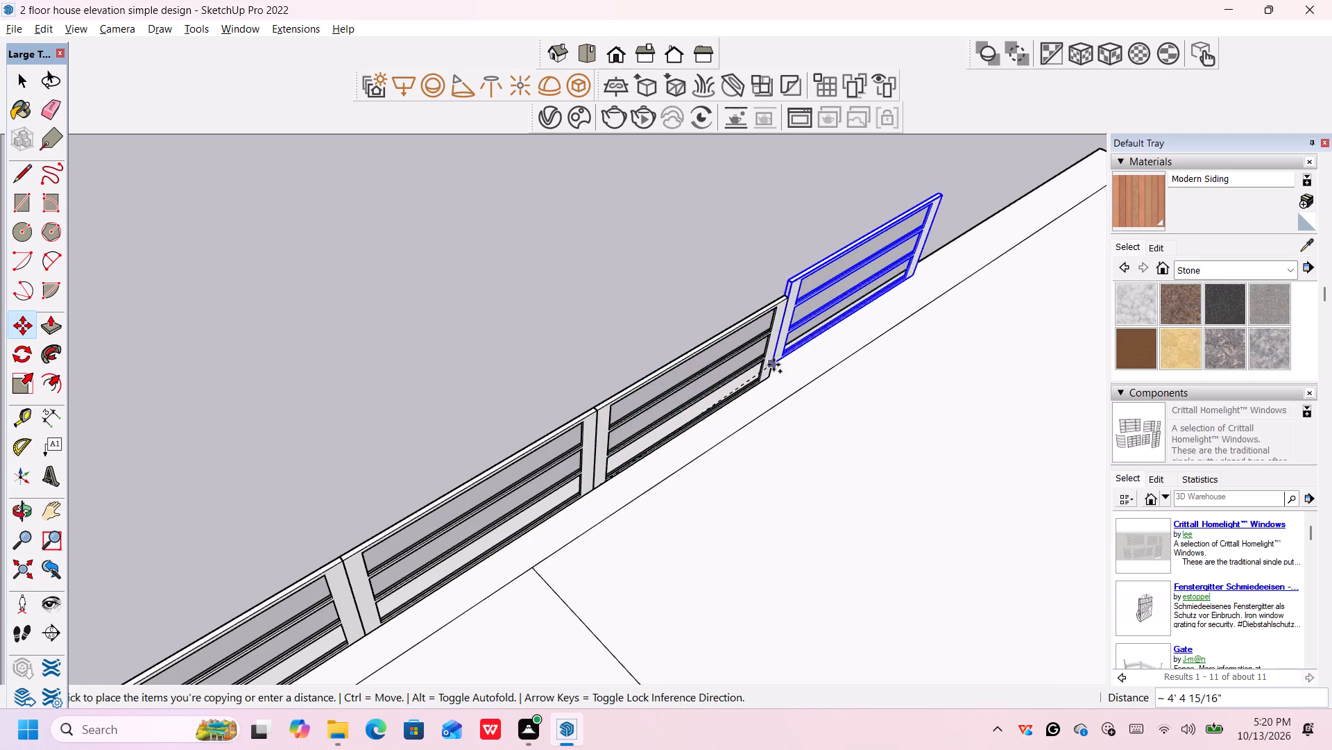
{"action": "left_click", "coordinate": [769, 376]}
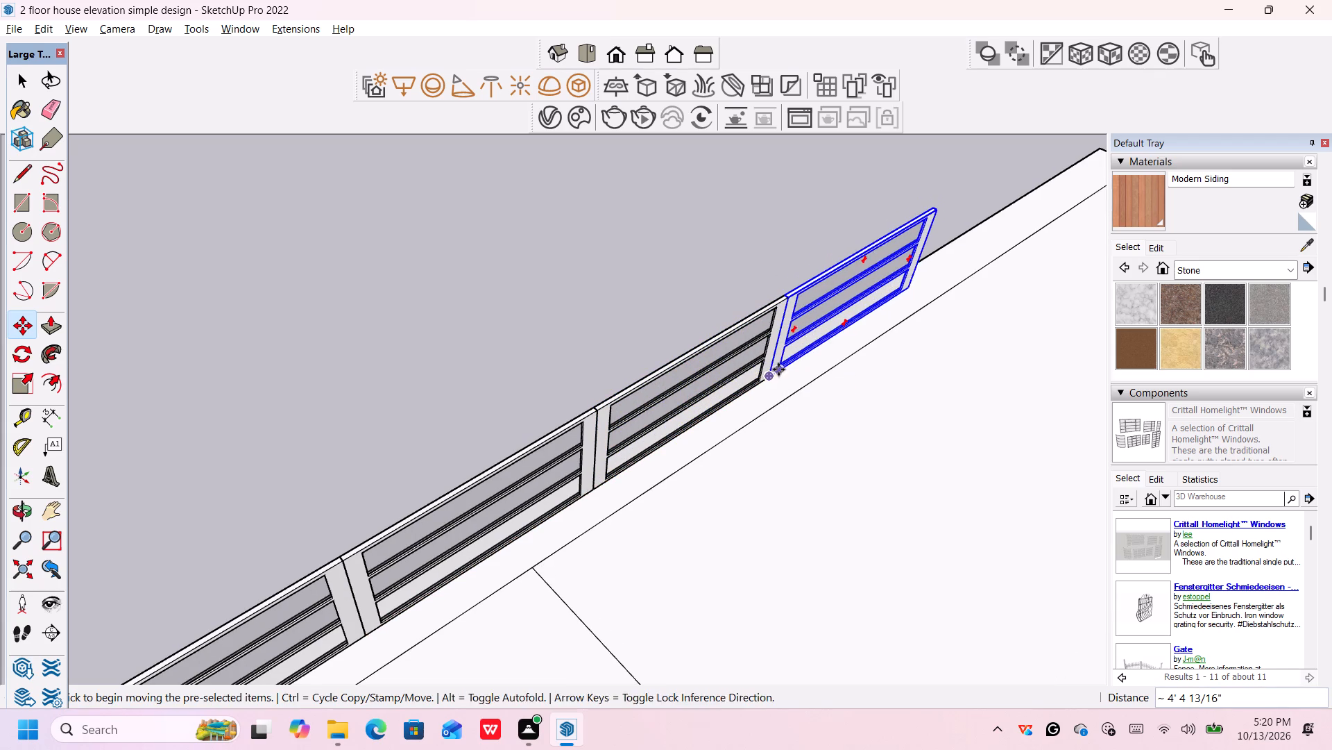
Add two more end-to-end frame copies, about 4' 4 13/16" apart, completing the rear railing to the roof's far corner.
{"action": "scroll", "coordinate": [779, 365], "scroll_direction": "down", "scroll_amount": 6}
{"action": "middle_click_drag", "start_coordinate": [934, 339], "coordinate": [836, 360]}
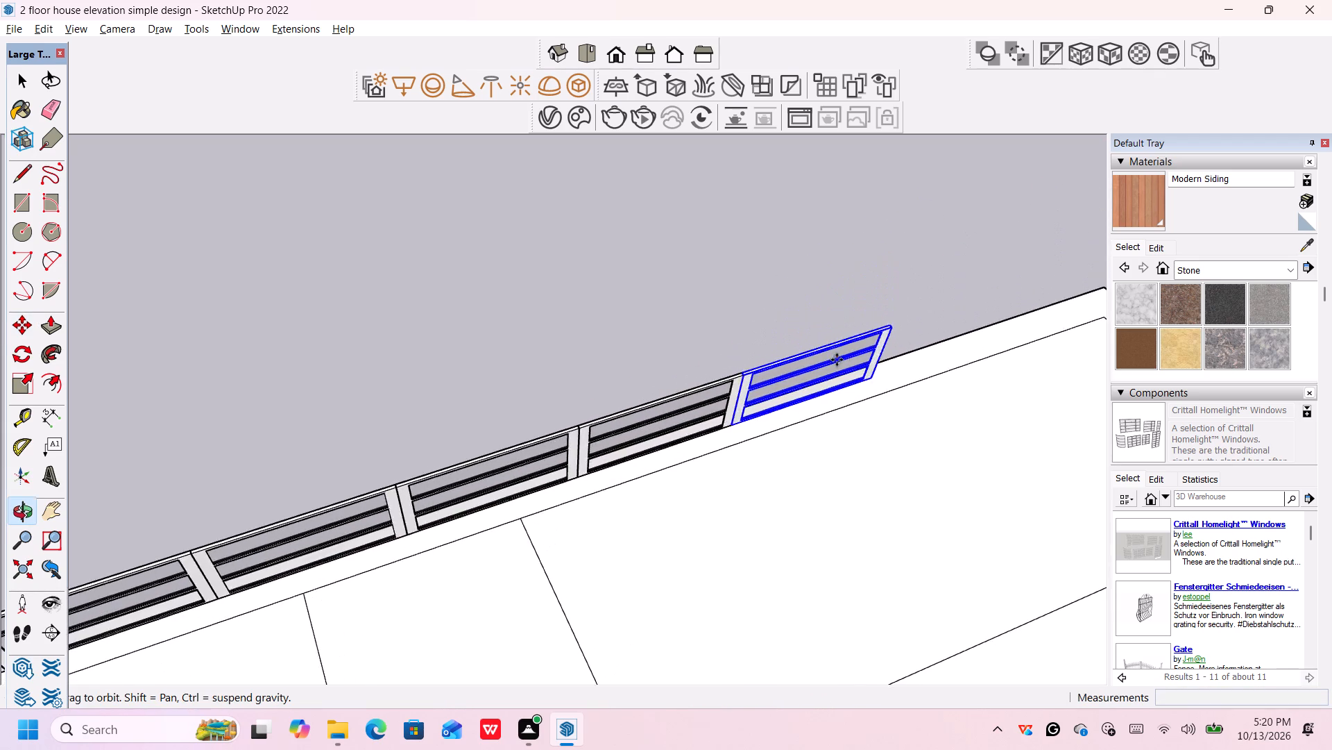
{"action": "scroll", "coordinate": [838, 360], "scroll_direction": "up", "scroll_amount": 5}
{"action": "scroll", "coordinate": [702, 431], "scroll_direction": "up", "scroll_amount": 1}
{"action": "left_click", "coordinate": [705, 422]}
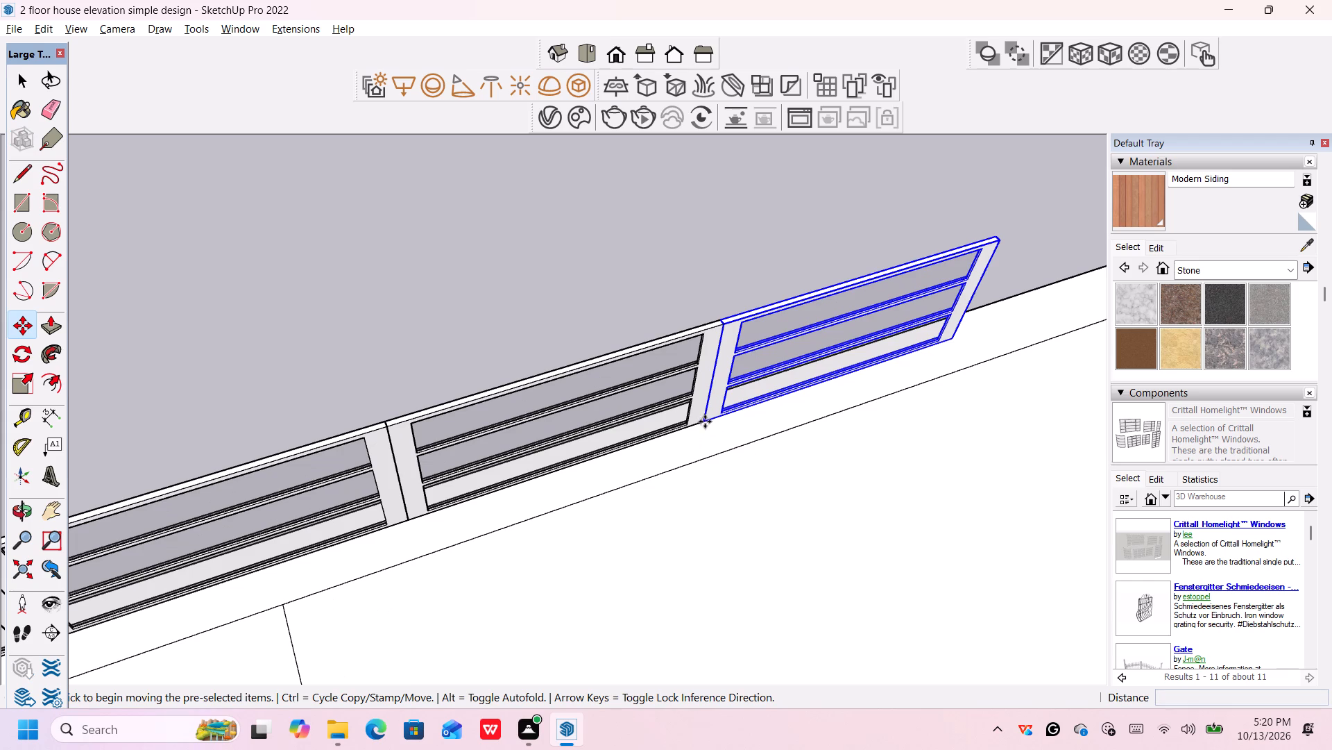
{"action": "left_click", "coordinate": [955, 334]}
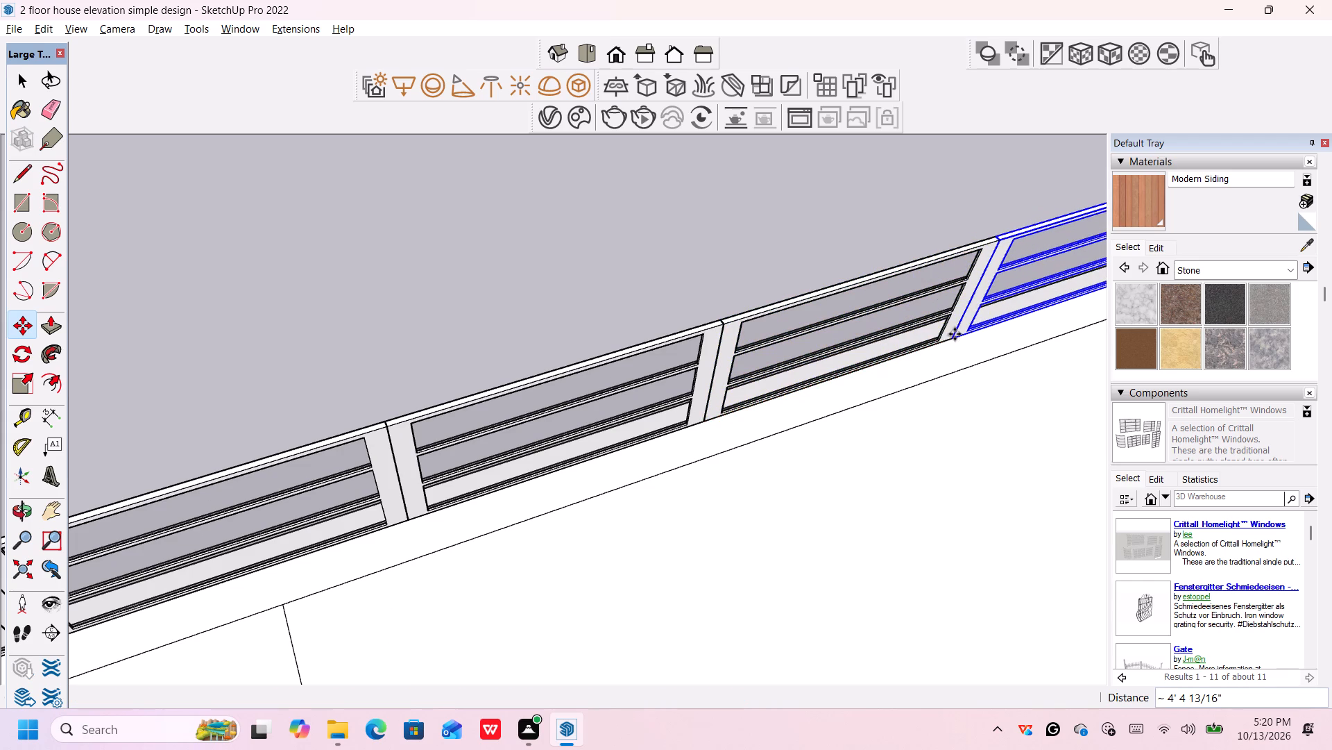
{"action": "scroll", "coordinate": [964, 331], "scroll_direction": "down", "scroll_amount": 20}
{"action": "scroll", "coordinate": [964, 331], "scroll_direction": "down", "scroll_amount": 9}
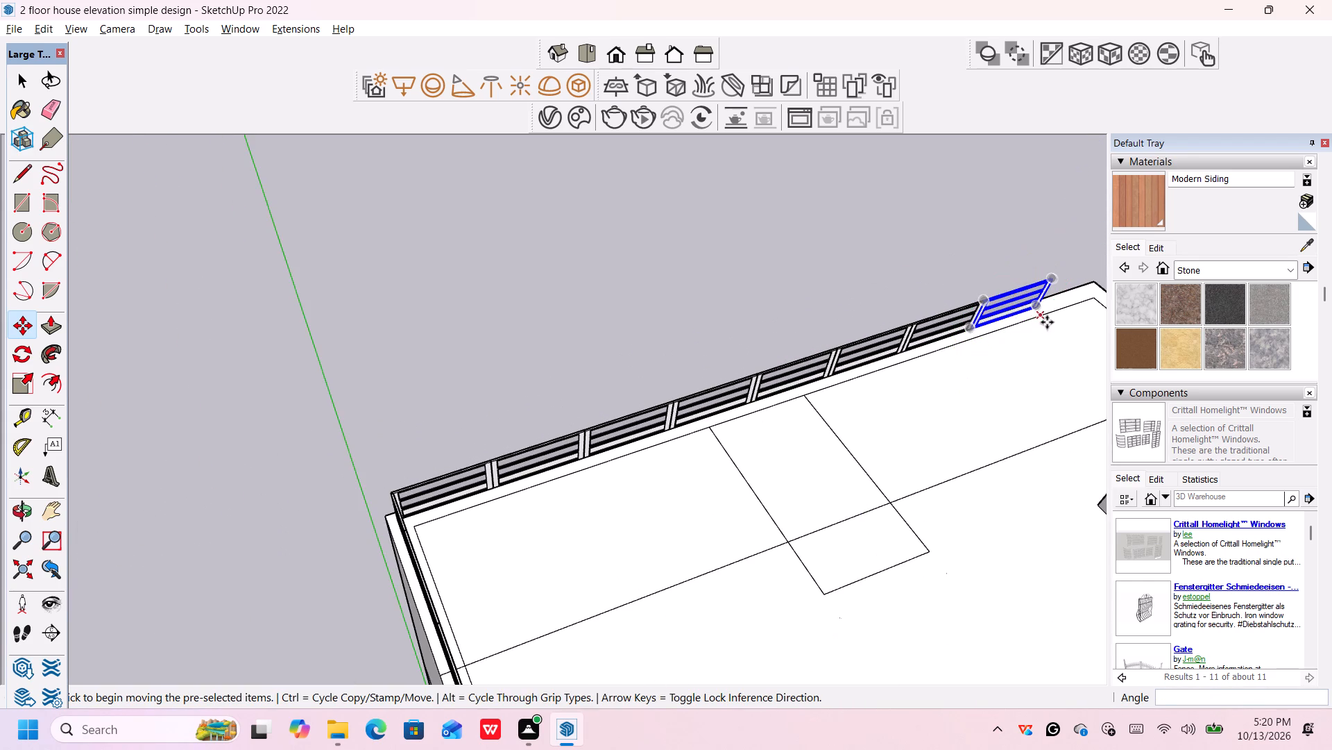
{"action": "scroll", "coordinate": [1059, 319], "scroll_direction": "up", "scroll_amount": 6}
{"action": "middle_click_drag", "start_coordinate": [1054, 322], "coordinate": [839, 382]}
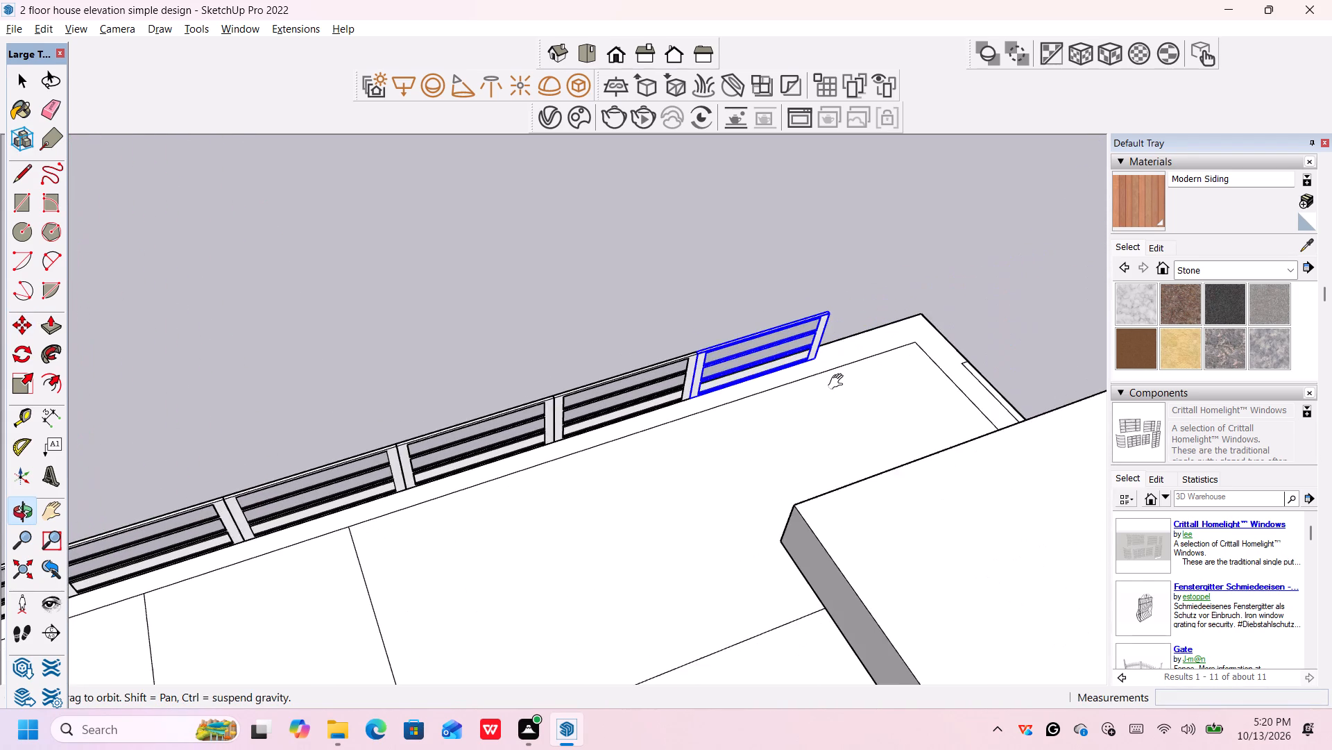
{"action": "middle_click_drag", "start_coordinate": [839, 382], "coordinate": [828, 385]}
{"action": "scroll", "coordinate": [724, 399], "scroll_direction": "up", "scroll_amount": 7}
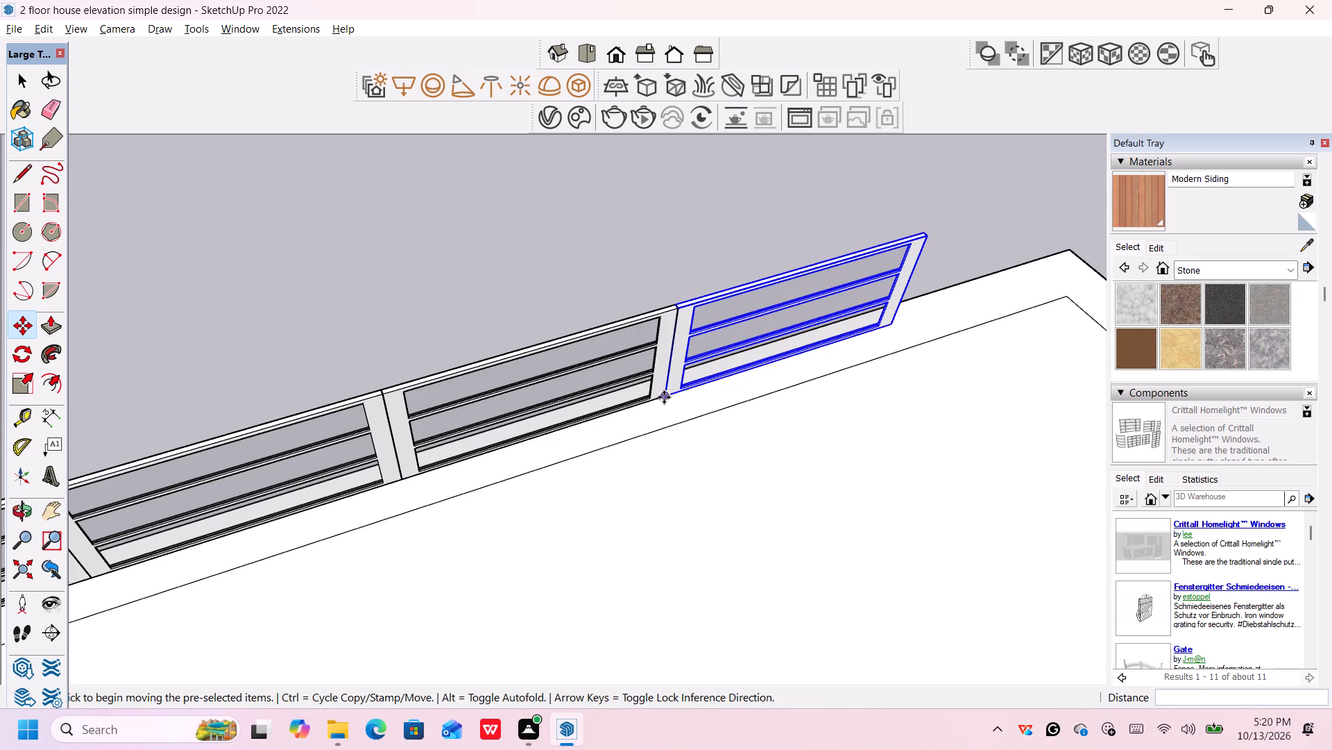
{"action": "left_click", "coordinate": [666, 394]}
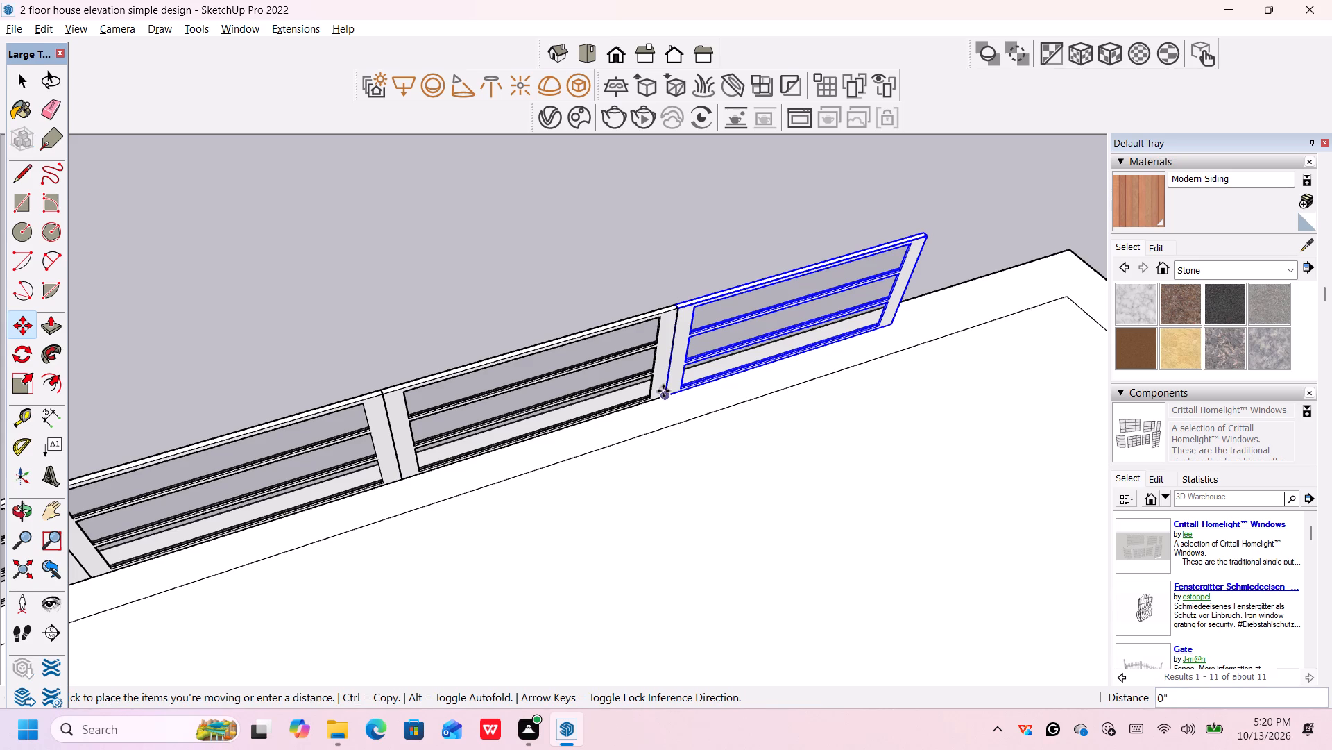
{"action": "left_click", "coordinate": [887, 328]}
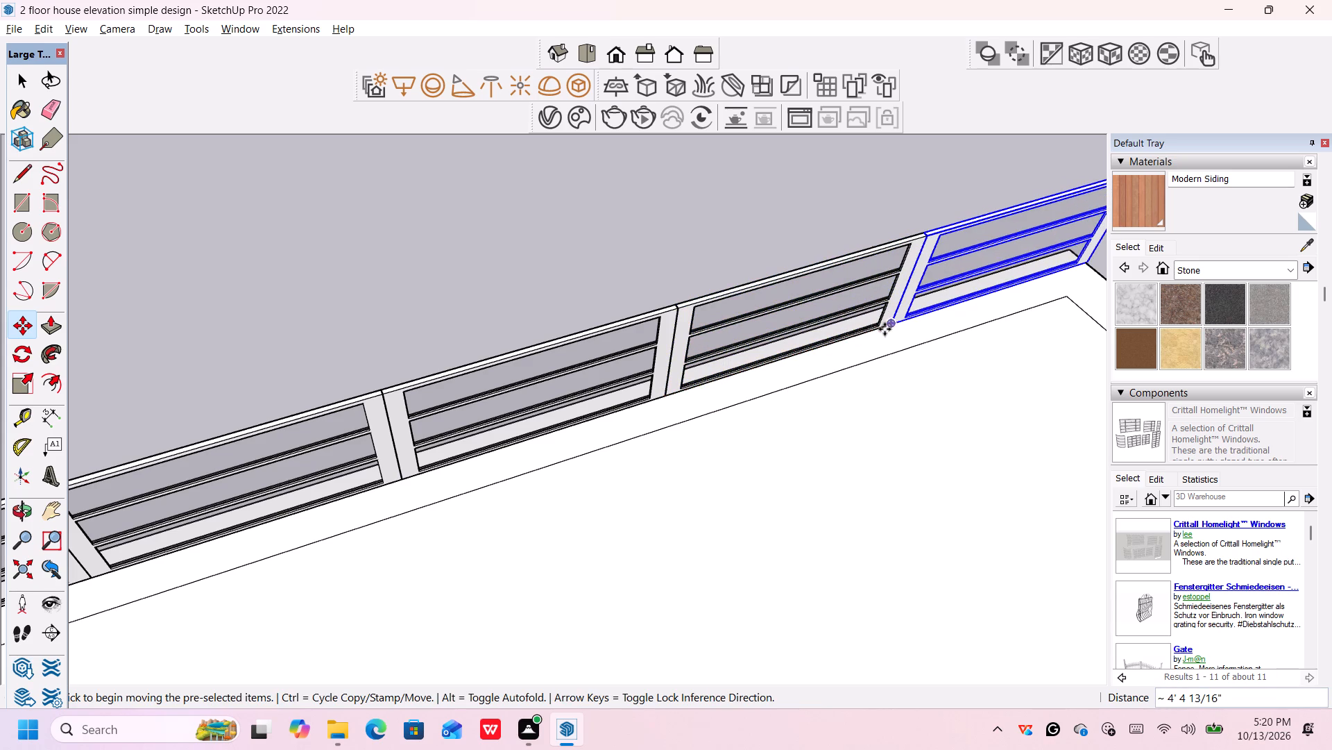
Examine the rear railing's far end and the open roof edge beside the stair tower from outside.
{"action": "scroll", "coordinate": [885, 329], "scroll_direction": "down", "scroll_amount": 7}
{"action": "scroll", "coordinate": [882, 324], "scroll_direction": "down", "scroll_amount": 20}
{"action": "scroll", "coordinate": [882, 324], "scroll_direction": "down", "scroll_amount": 10}
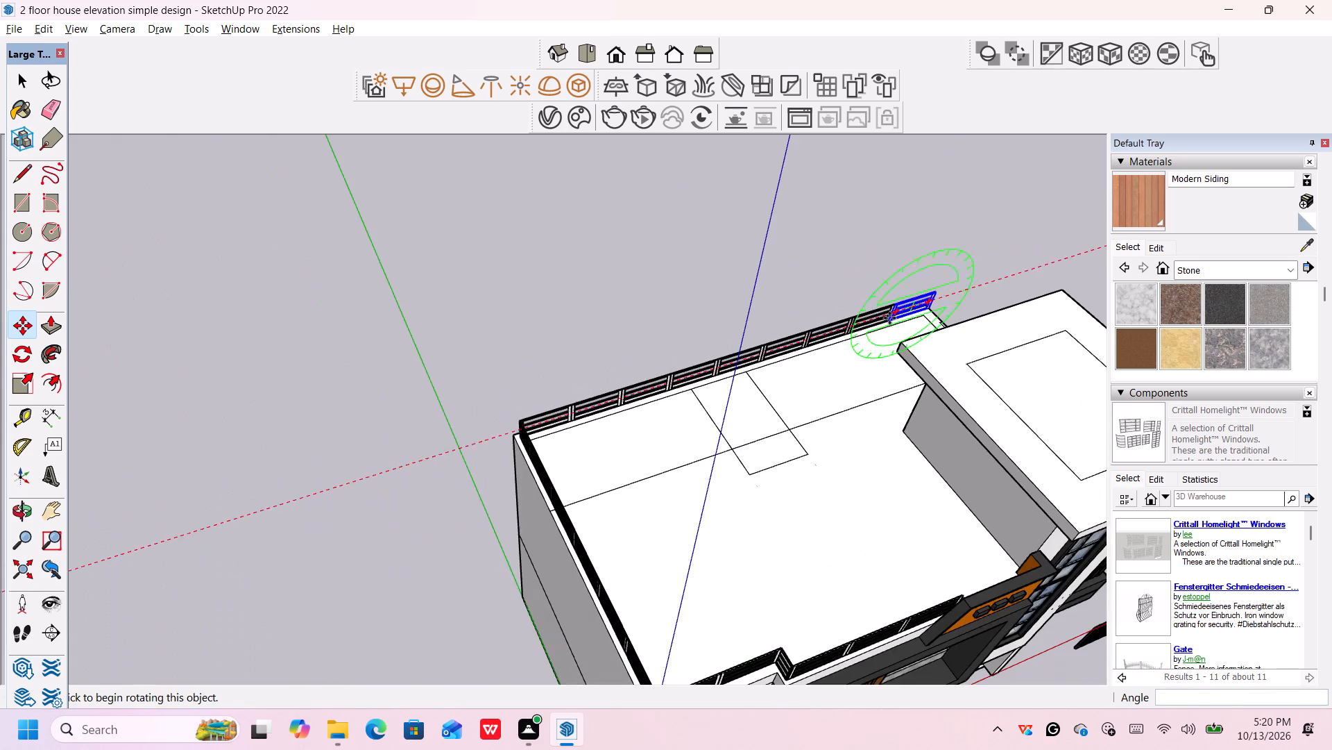
{"action": "middle_click_drag", "start_coordinate": [329, 387], "coordinate": [726, 394]}
{"action": "middle_click_drag", "start_coordinate": [490, 334], "coordinate": [648, 379]}
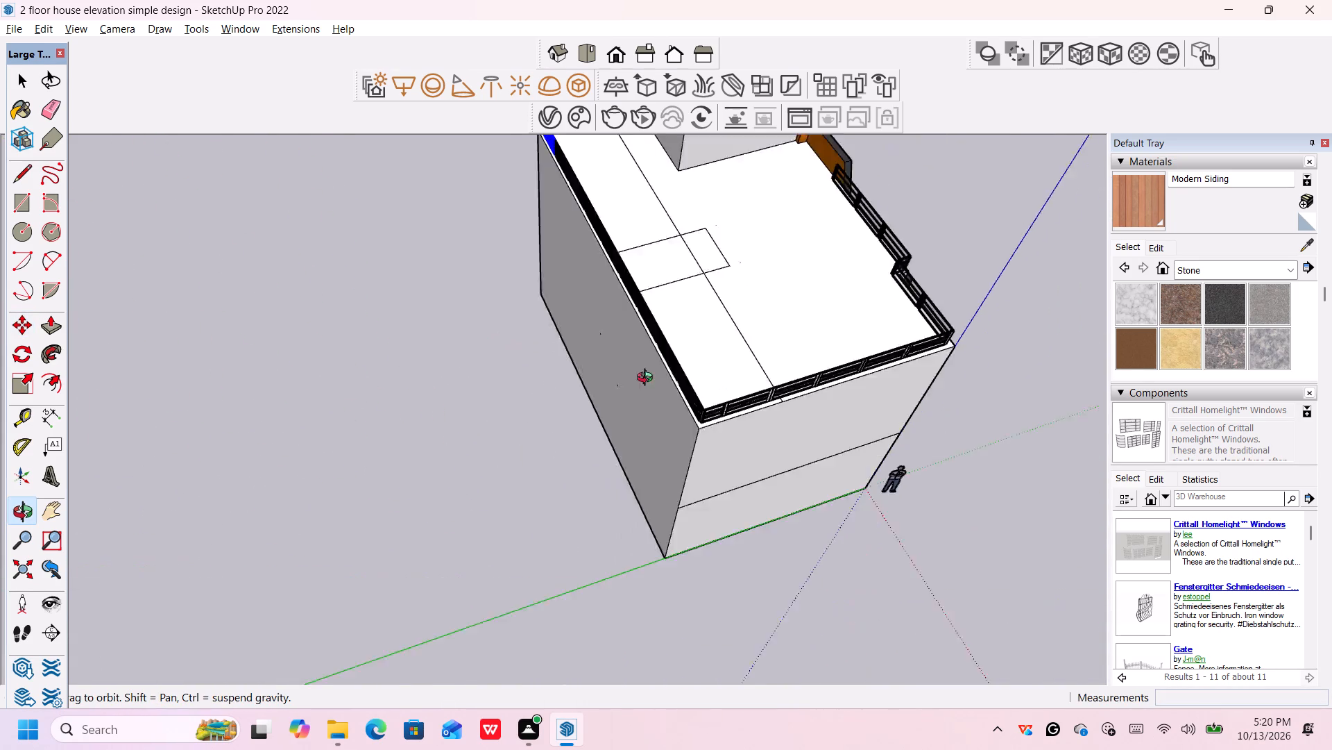
{"action": "middle_click_drag", "start_coordinate": [648, 379], "coordinate": [717, 365]}
{"action": "middle_click_drag", "start_coordinate": [499, 331], "coordinate": [649, 547]}
{"action": "scroll", "coordinate": [720, 442], "scroll_direction": "up", "scroll_amount": 2}
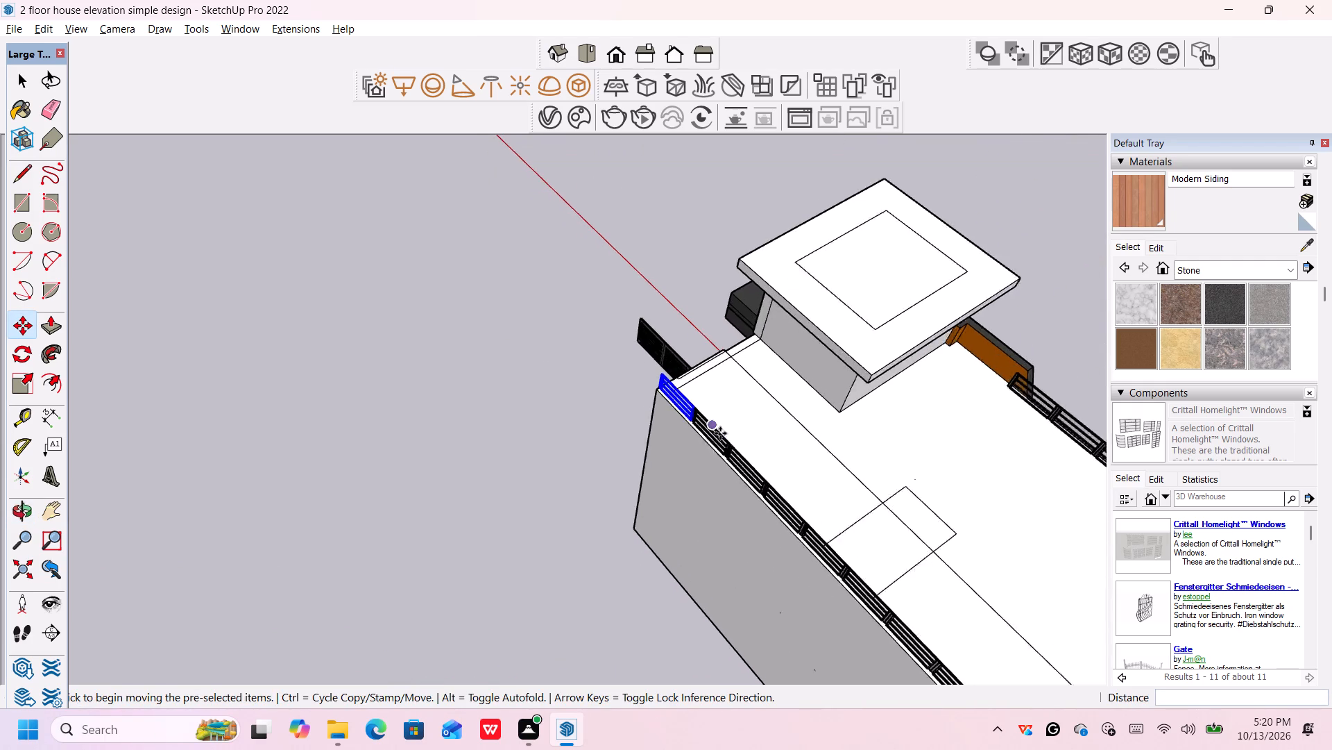
{"action": "scroll", "coordinate": [720, 433], "scroll_direction": "up", "scroll_amount": 3}
{"action": "middle_click_drag", "start_coordinate": [506, 547], "coordinate": [777, 546]}
{"action": "middle_click_drag", "start_coordinate": [513, 468], "coordinate": [706, 580]}
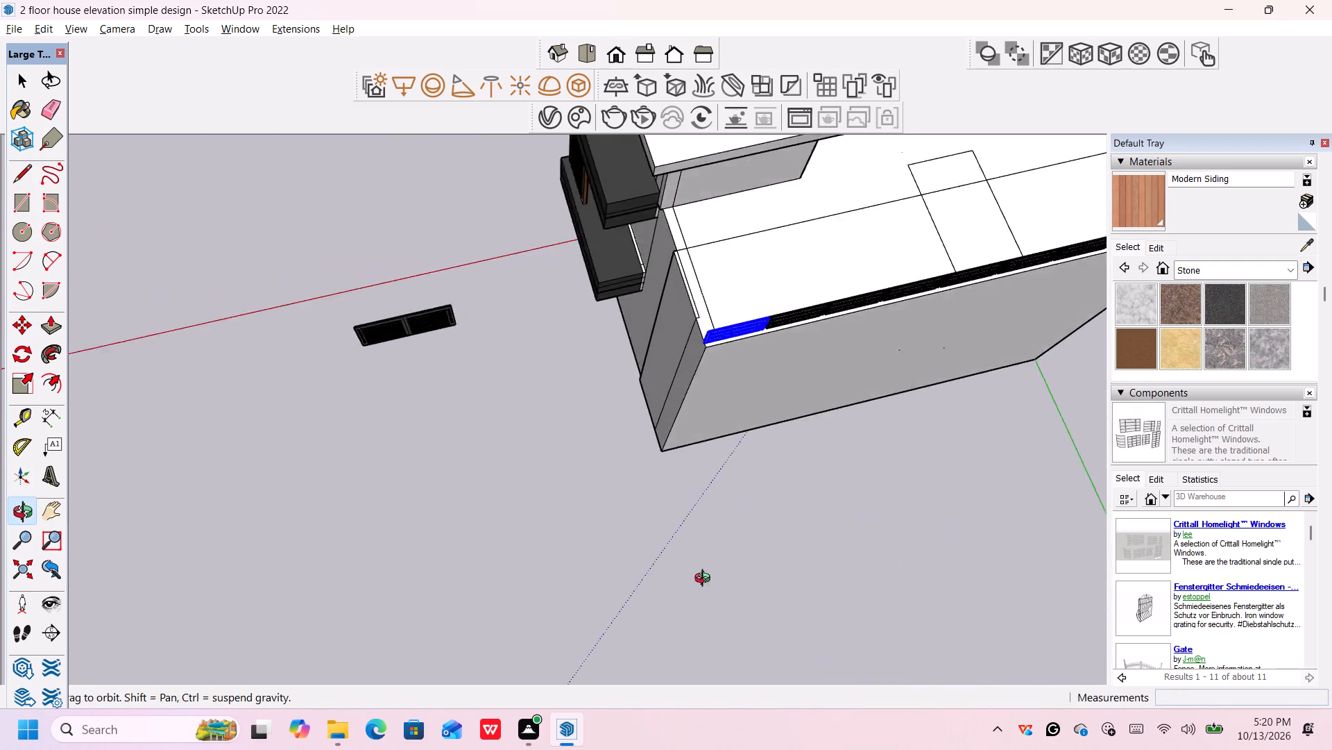
{"action": "middle_click_drag", "start_coordinate": [706, 580], "coordinate": [724, 579]}
{"action": "middle_click_drag", "start_coordinate": [606, 497], "coordinate": [643, 612]}
{"action": "middle_click_drag", "start_coordinate": [643, 551], "coordinate": [718, 470]}
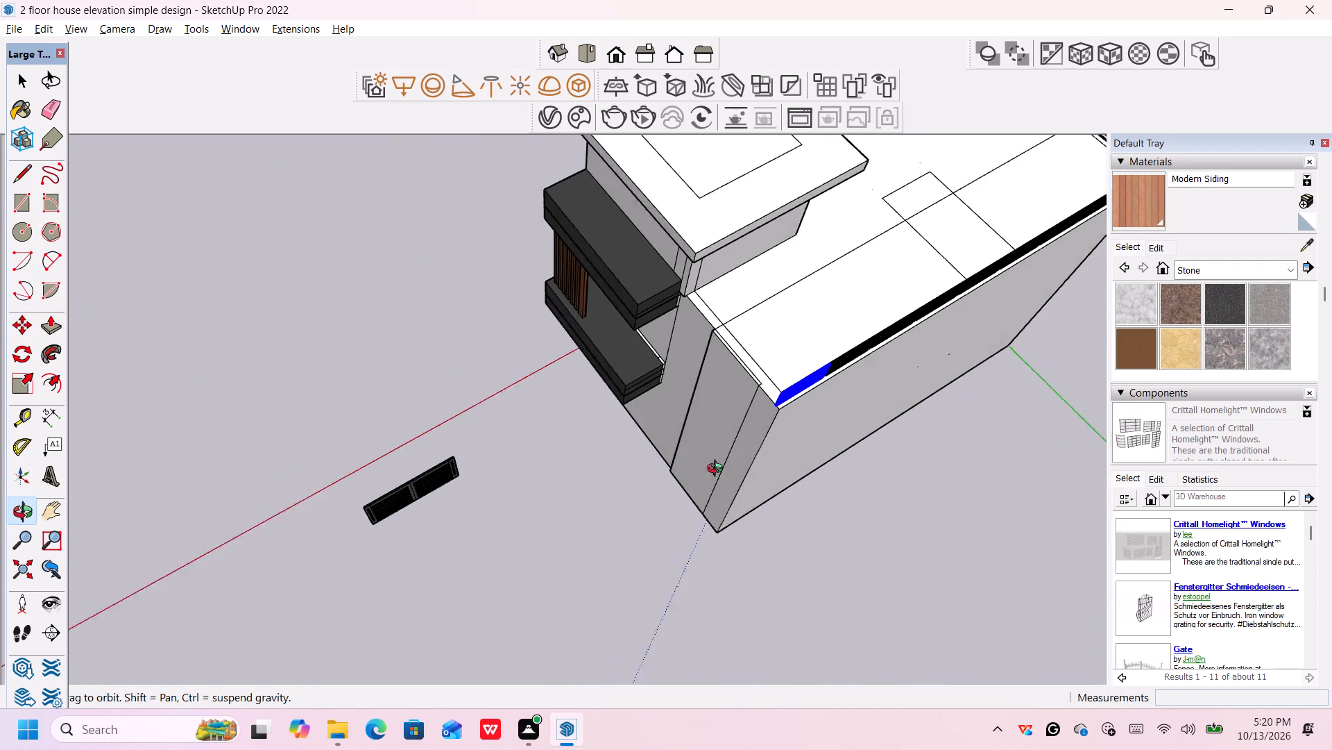
{"action": "middle_click_drag", "start_coordinate": [718, 470], "coordinate": [719, 468]}
{"action": "middle_click_drag", "start_coordinate": [623, 581], "coordinate": [588, 603]}
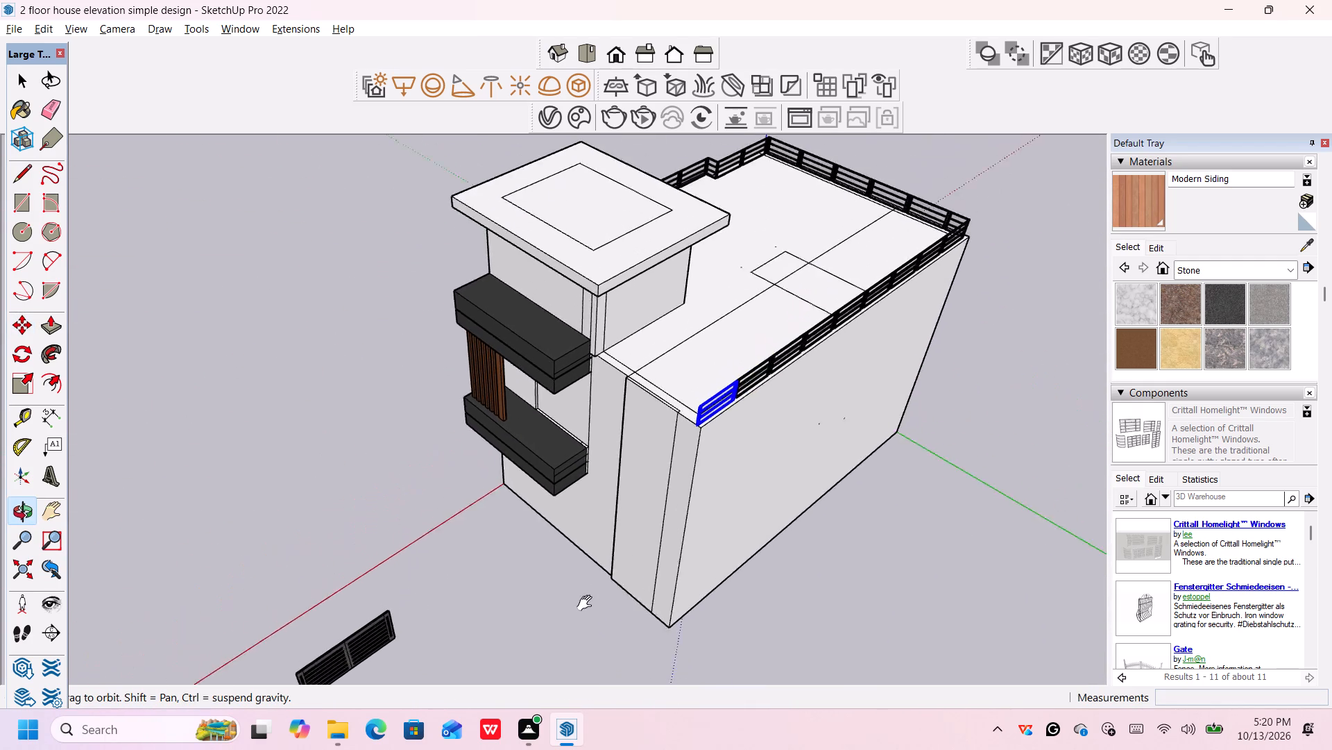
{"action": "middle_click_drag", "start_coordinate": [588, 603], "coordinate": [571, 664]}
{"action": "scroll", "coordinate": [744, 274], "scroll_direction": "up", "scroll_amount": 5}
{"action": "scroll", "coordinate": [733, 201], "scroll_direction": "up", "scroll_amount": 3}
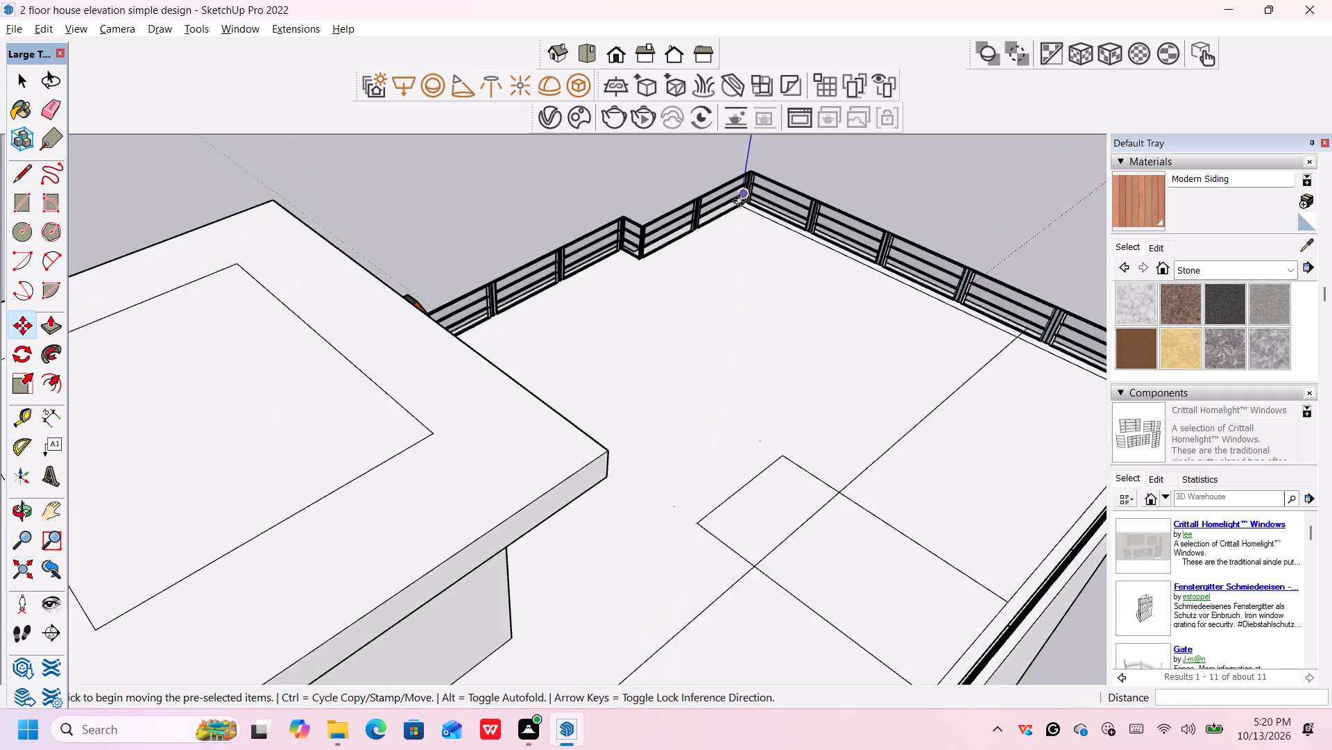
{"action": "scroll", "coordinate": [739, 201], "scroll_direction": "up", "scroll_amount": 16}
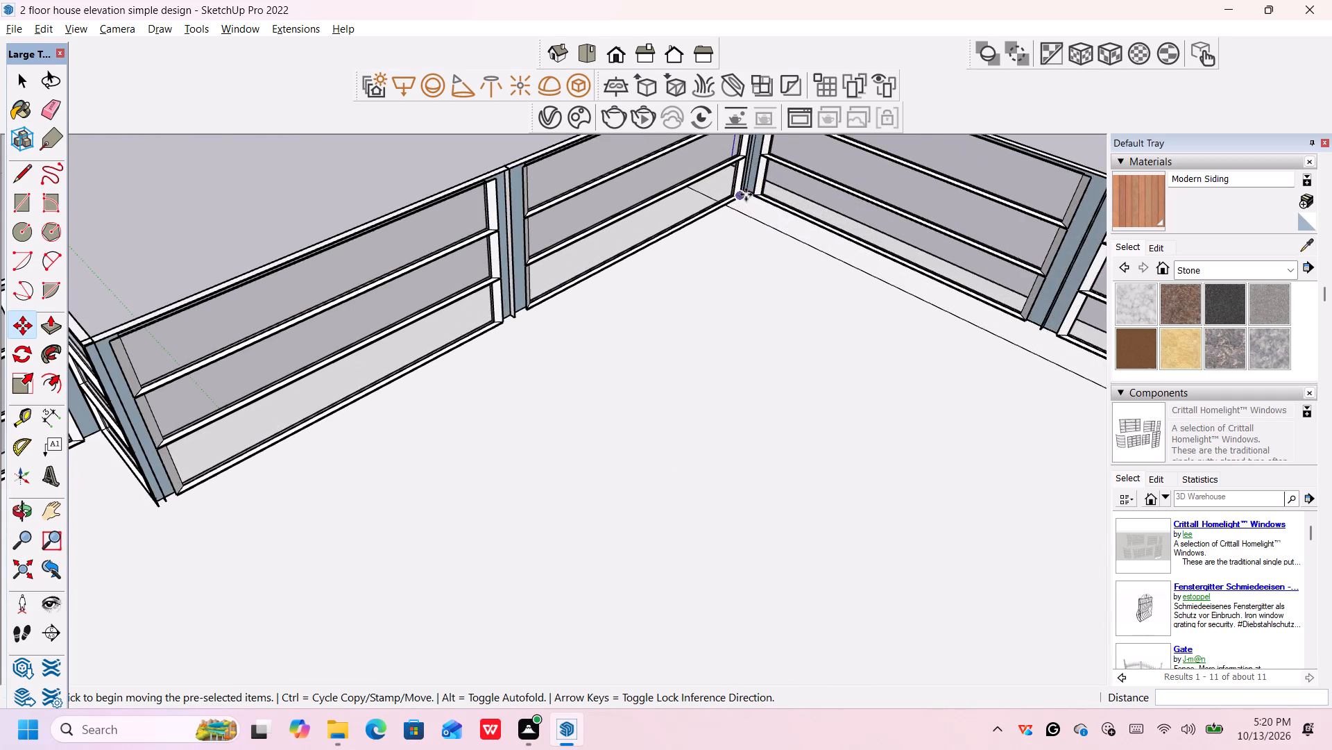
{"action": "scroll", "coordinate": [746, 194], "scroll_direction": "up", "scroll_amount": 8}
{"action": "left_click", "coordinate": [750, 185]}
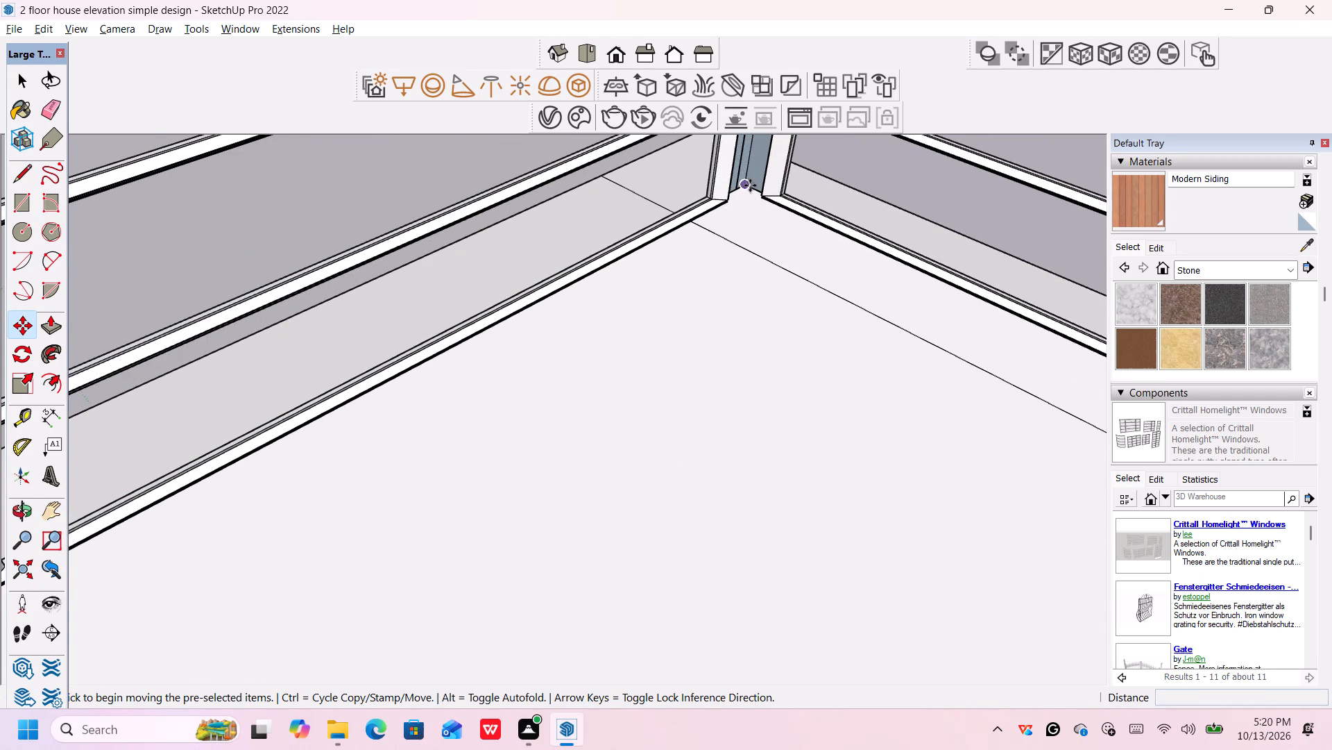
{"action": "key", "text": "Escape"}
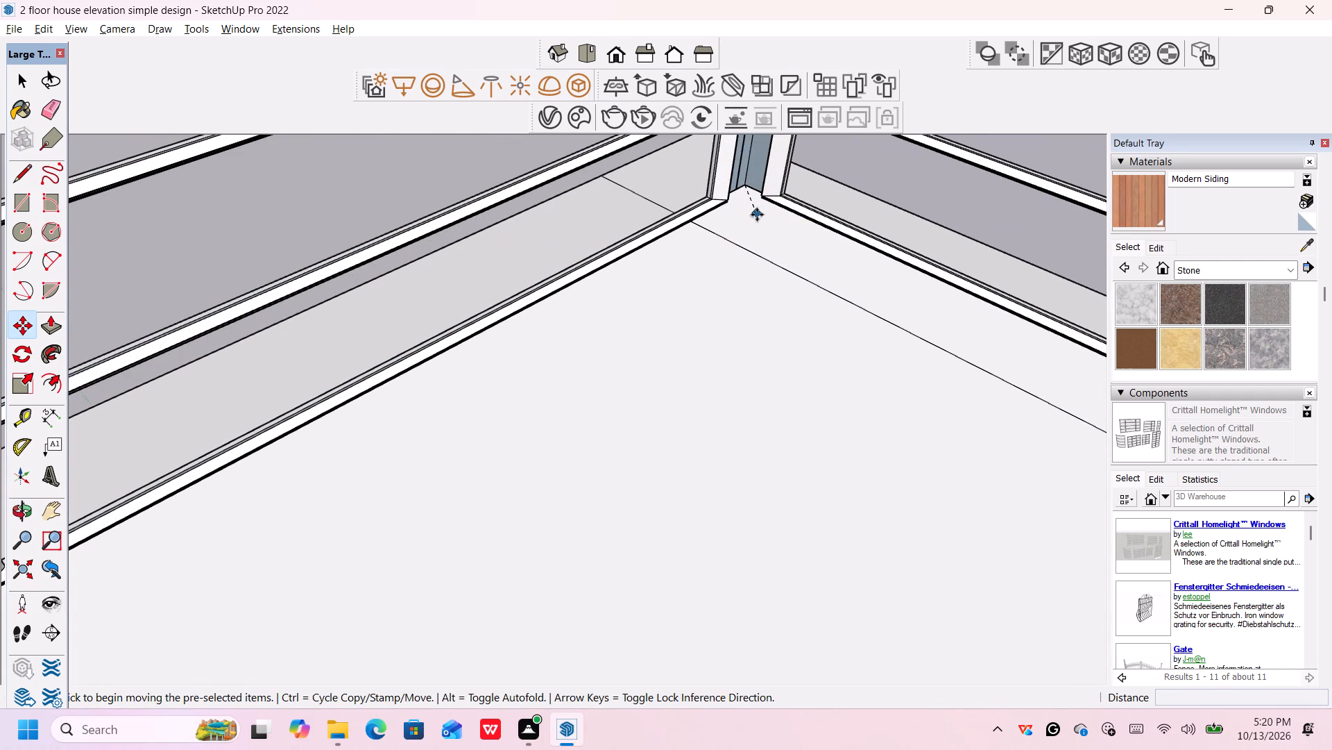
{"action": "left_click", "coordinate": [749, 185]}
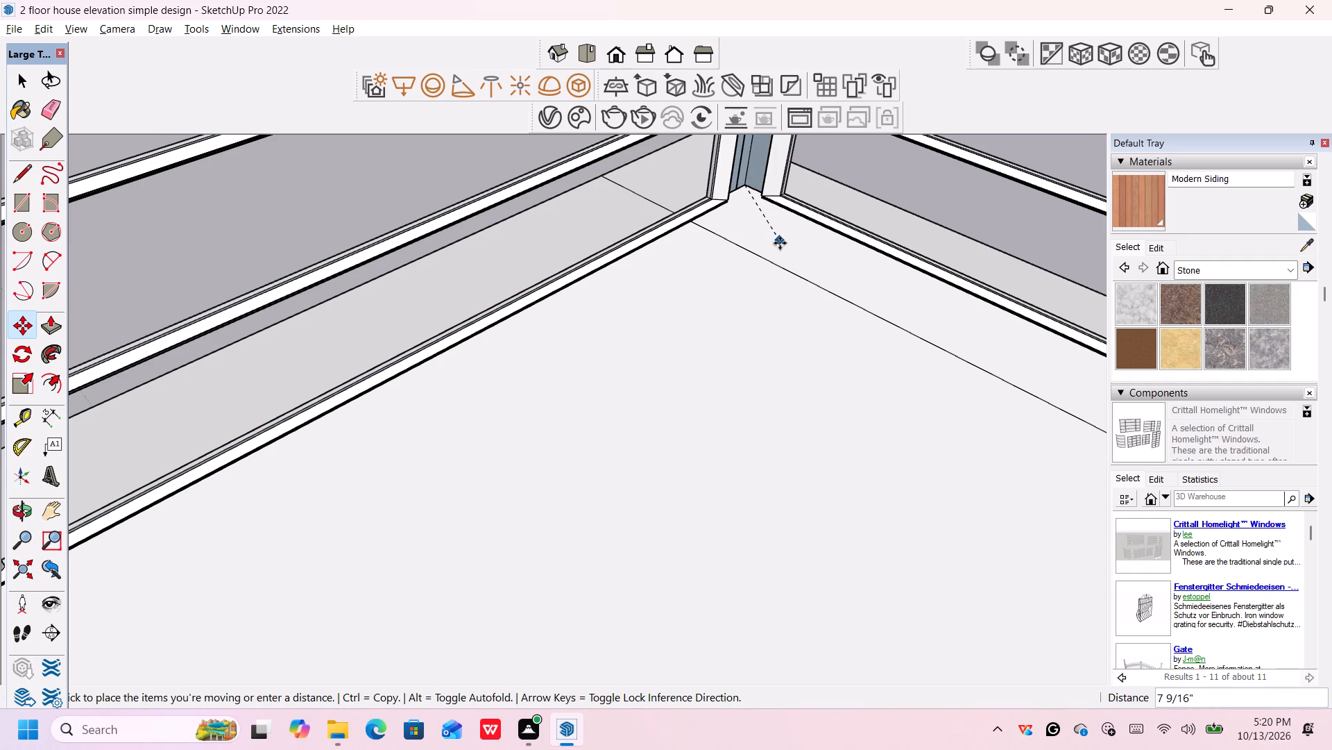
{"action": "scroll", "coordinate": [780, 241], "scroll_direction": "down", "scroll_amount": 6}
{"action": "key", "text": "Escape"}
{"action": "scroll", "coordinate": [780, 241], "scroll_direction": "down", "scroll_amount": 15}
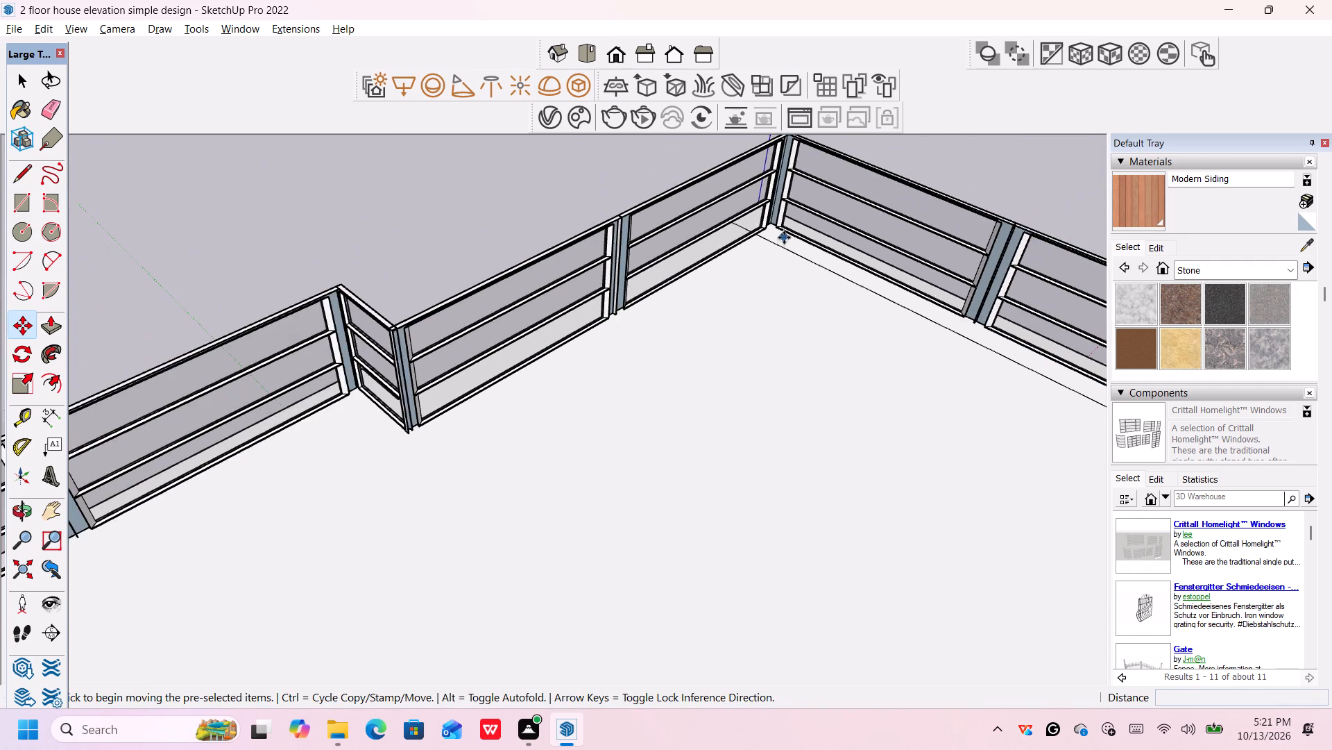
Copy the side run's frame nearest the front corner by its lower corner, about 44' 2 5/16", to the far end of the rear railing on the opposite edge.
{"action": "scroll", "coordinate": [932, 322], "scroll_direction": "down", "scroll_amount": 17}
{"action": "scroll", "coordinate": [874, 394], "scroll_direction": "down", "scroll_amount": 10}
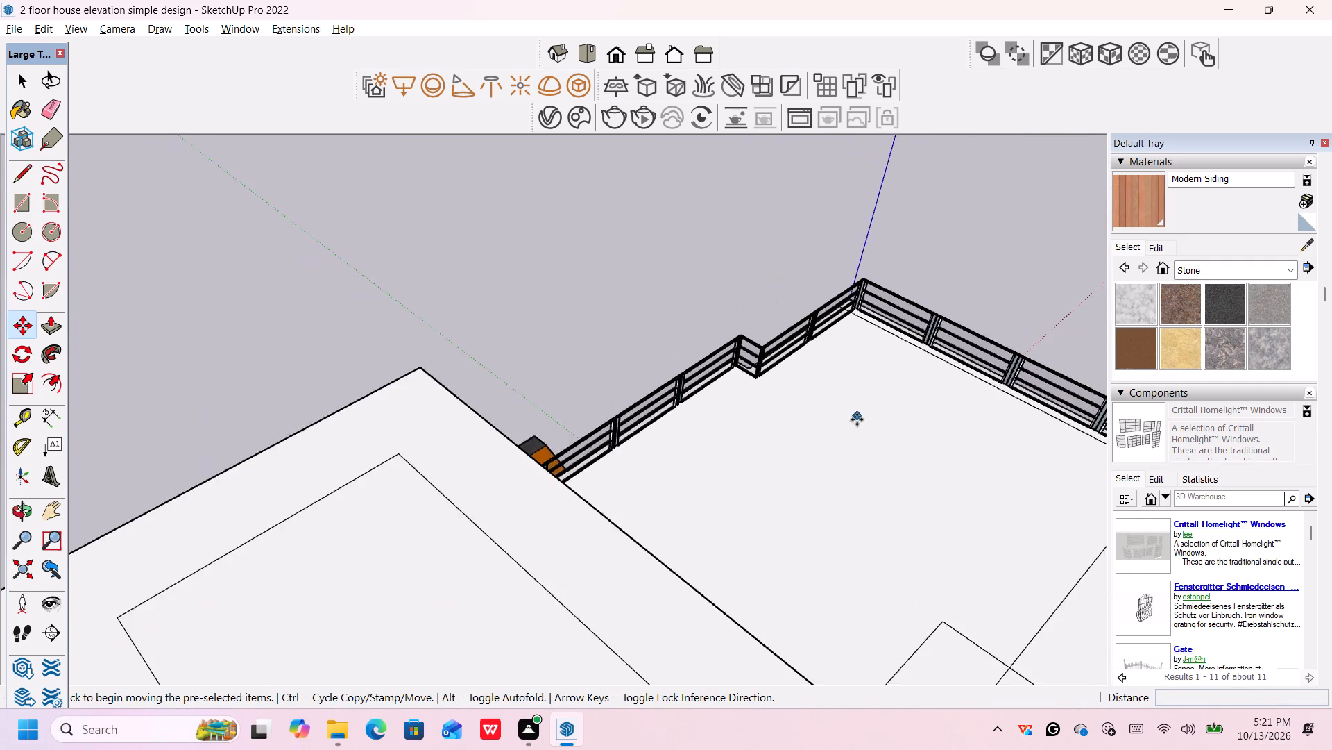
{"action": "scroll", "coordinate": [857, 419], "scroll_direction": "down", "scroll_amount": 13}
{"action": "middle_click_drag", "start_coordinate": [864, 548], "coordinate": [719, 335], "text": "shift"}
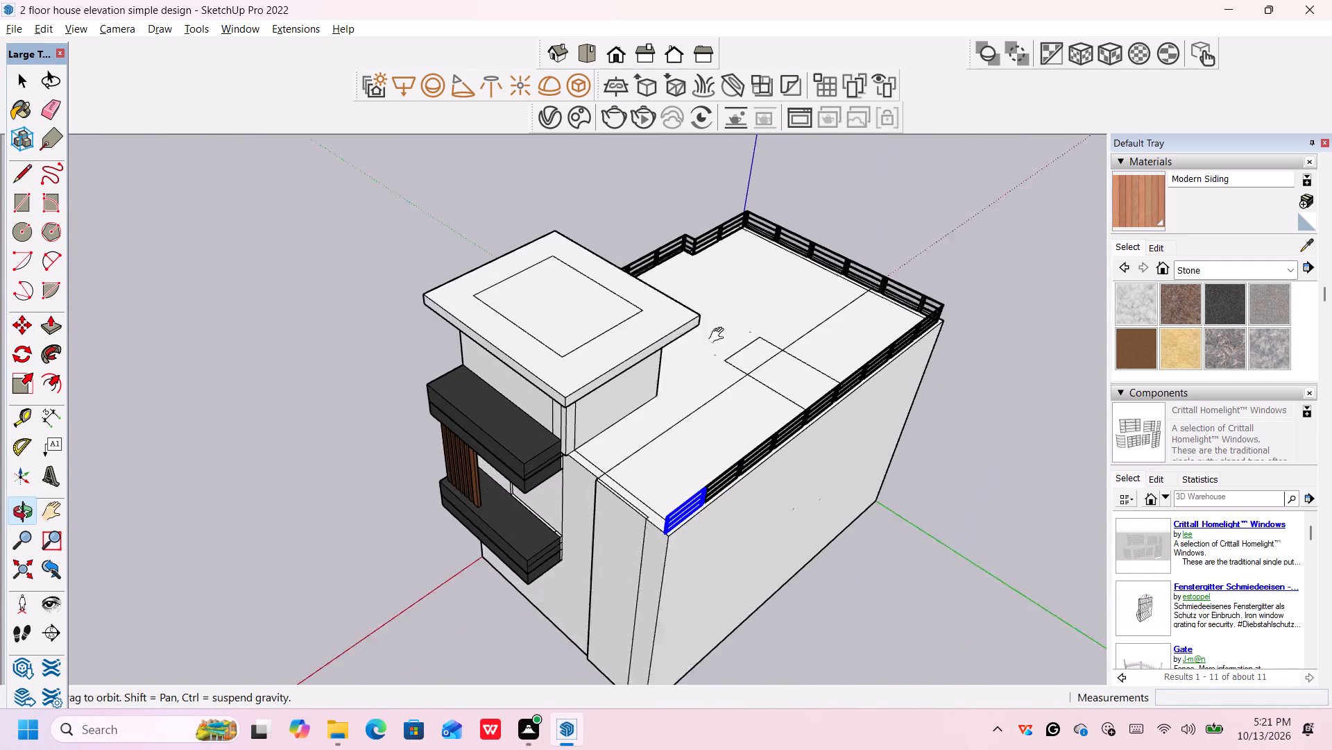
{"action": "middle_click_drag", "start_coordinate": [719, 335], "coordinate": [696, 327], "text": "shift"}
{"action": "scroll", "coordinate": [870, 449], "scroll_direction": "down", "scroll_amount": 3}
{"action": "middle_click_drag", "start_coordinate": [870, 449], "coordinate": [158, 264]}
{"action": "scroll", "coordinate": [494, 397], "scroll_direction": "down", "scroll_amount": 1}
{"action": "scroll", "coordinate": [162, 275], "scroll_direction": "down", "scroll_amount": 6}
{"action": "scroll", "coordinate": [376, 399], "scroll_direction": "up", "scroll_amount": 1}
{"action": "scroll", "coordinate": [529, 397], "scroll_direction": "up", "scroll_amount": 16}
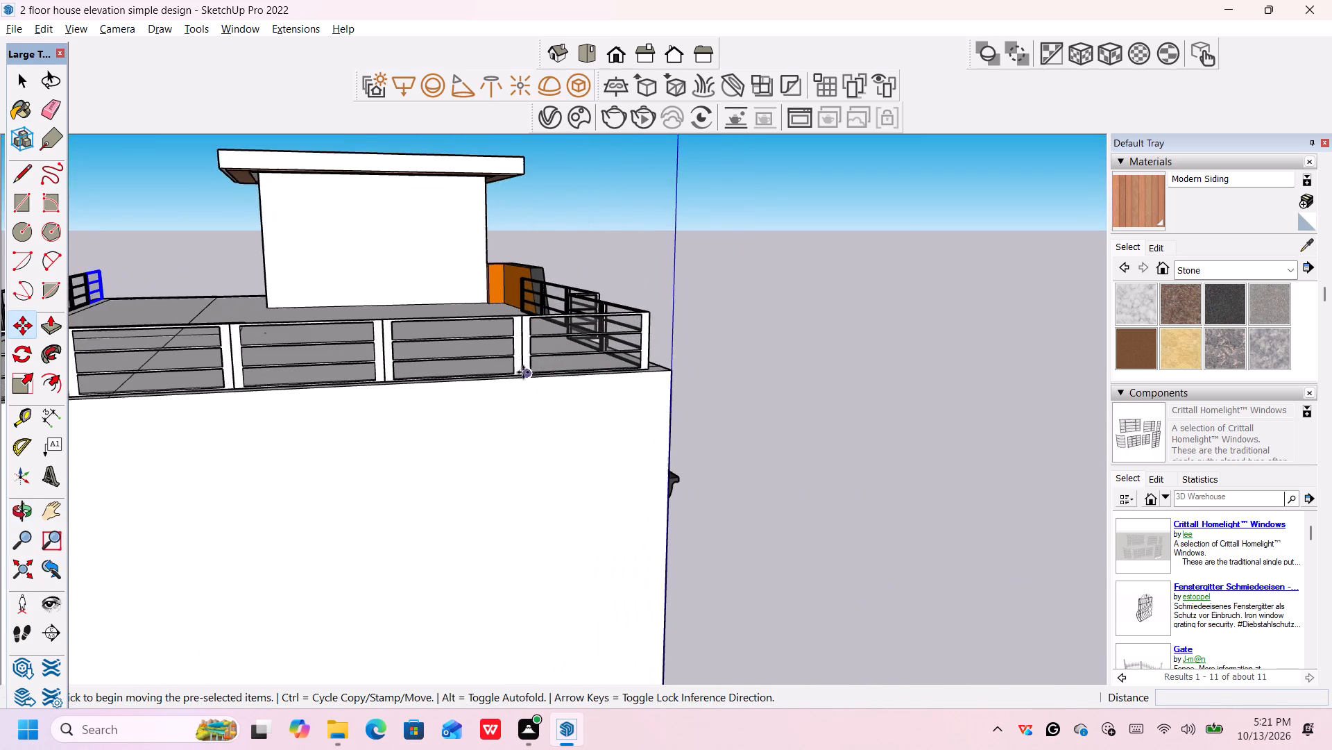
{"action": "scroll", "coordinate": [525, 372], "scroll_direction": "up", "scroll_amount": 13}
{"action": "key", "text": "Escape"}
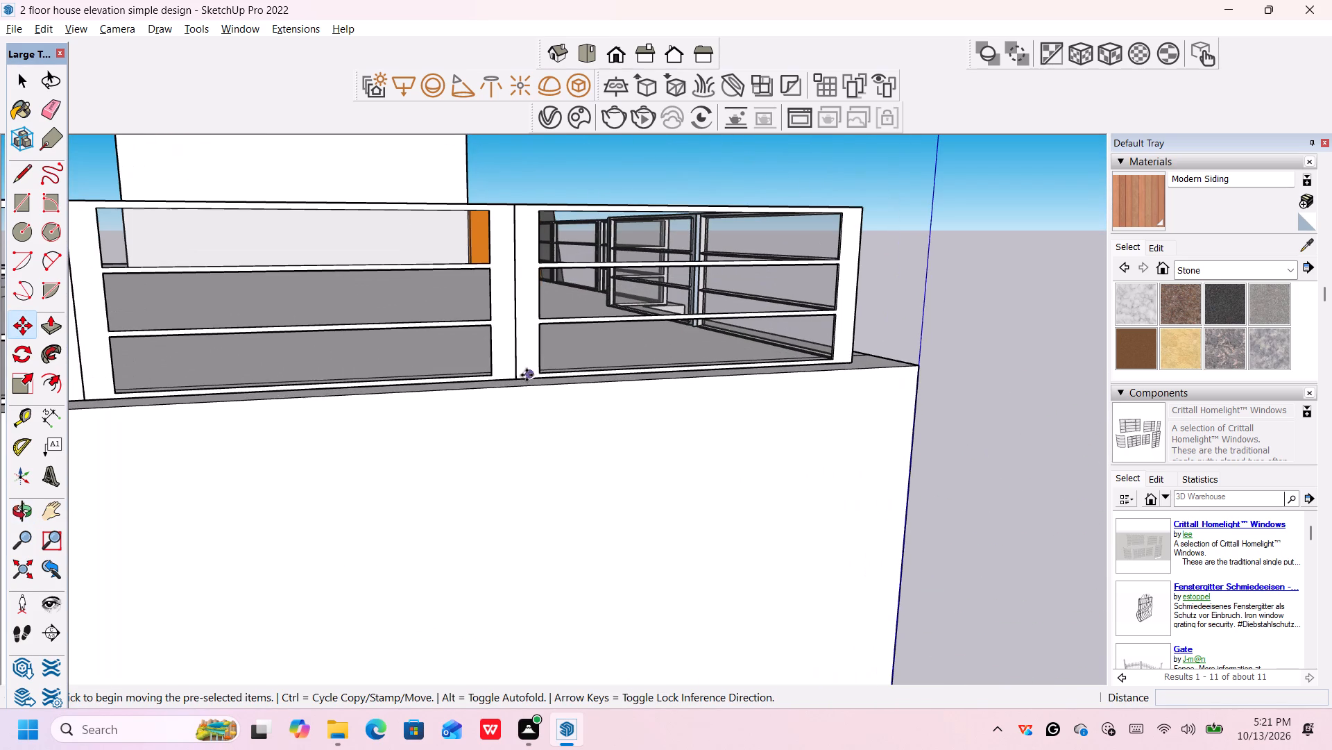
{"action": "left_click", "coordinate": [516, 378]}
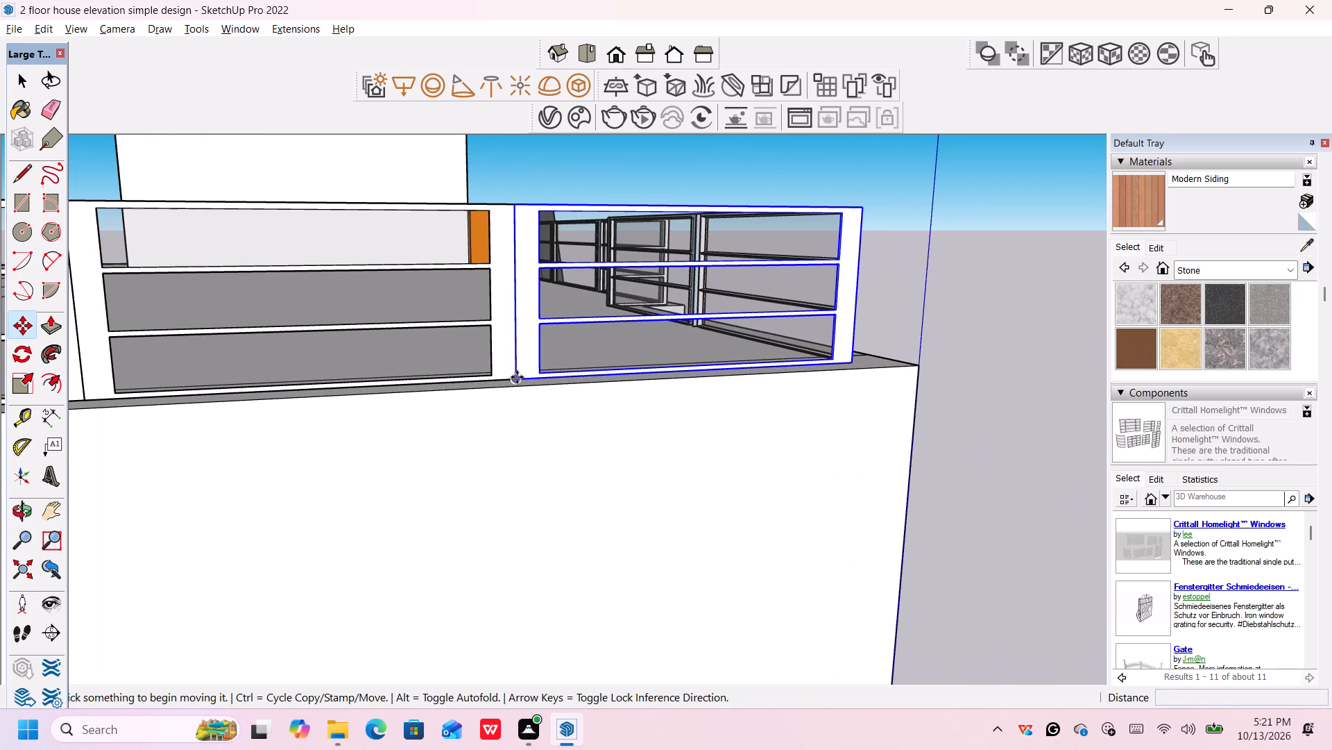
{"action": "scroll", "coordinate": [513, 369], "scroll_direction": "down", "scroll_amount": 7}
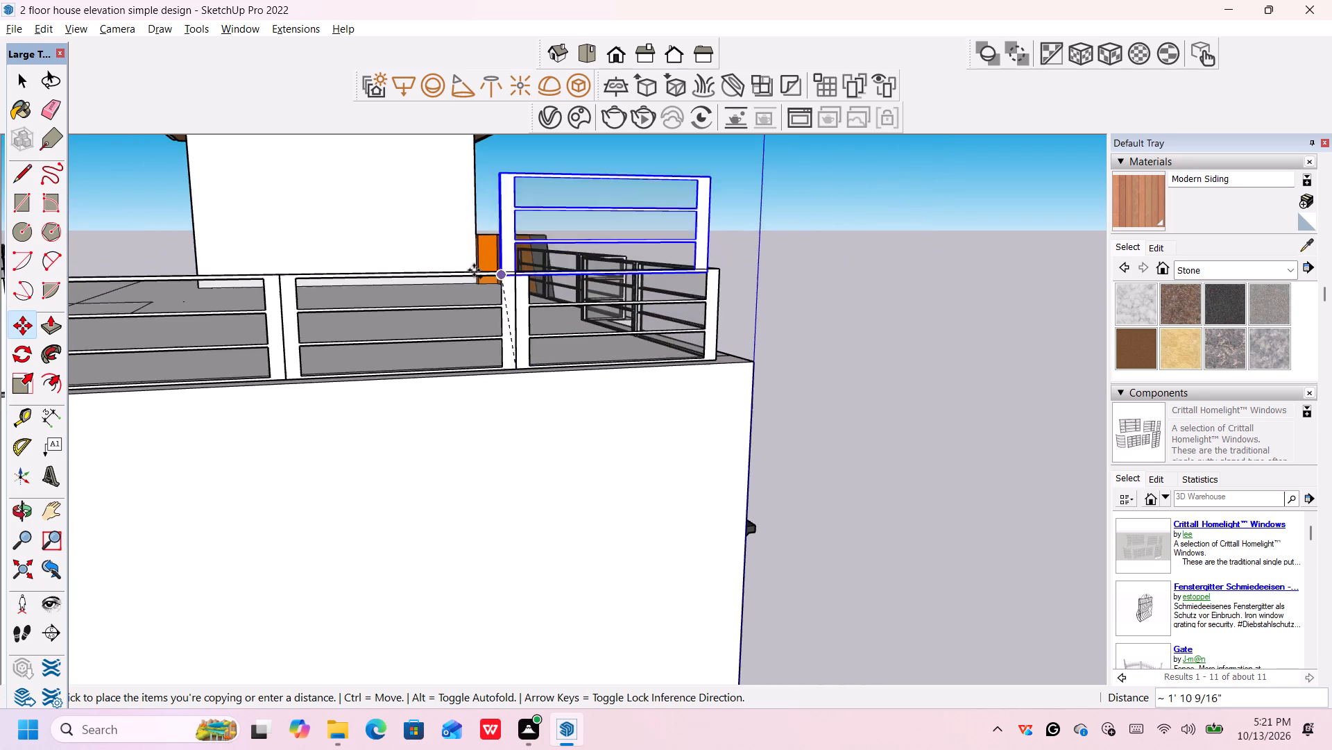
{"action": "scroll", "coordinate": [230, 269], "scroll_direction": "down", "scroll_amount": 5}
{"action": "middle_click_drag", "start_coordinate": [193, 279], "coordinate": [488, 357]}
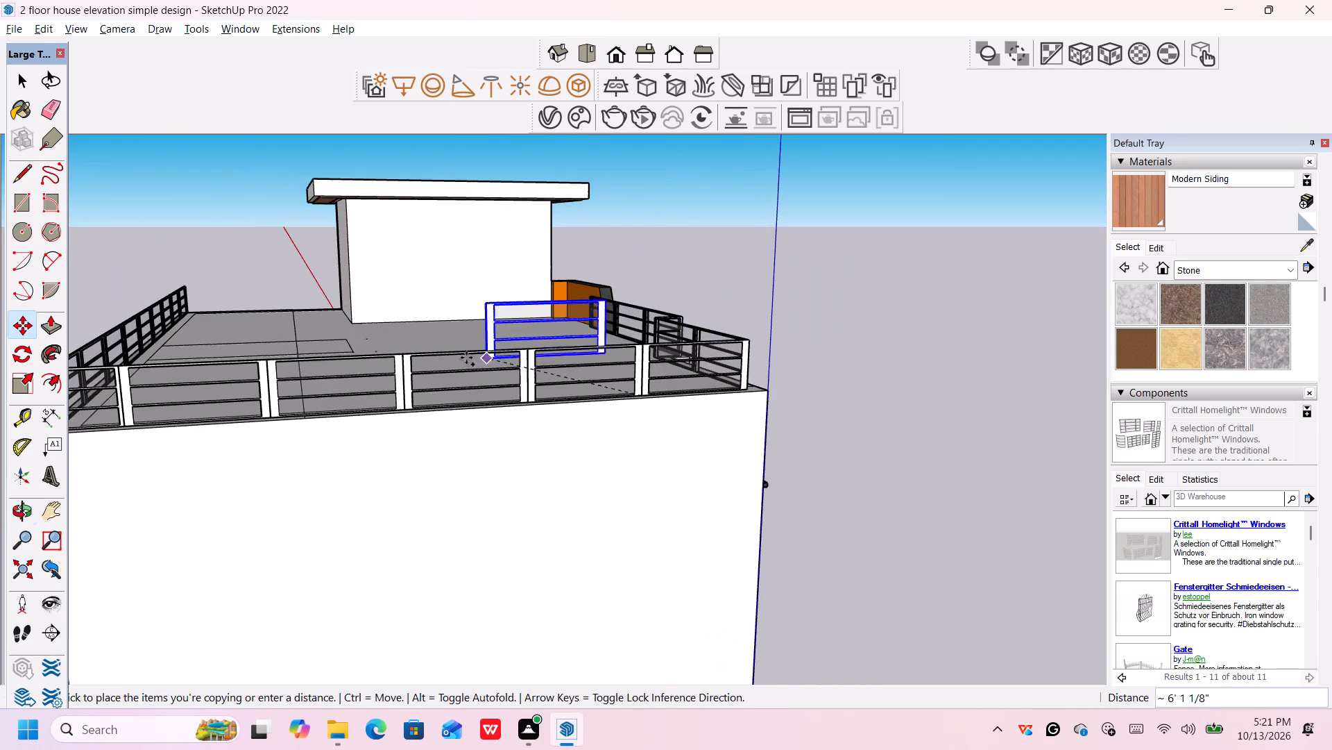
{"action": "scroll", "coordinate": [105, 269], "scroll_direction": "down", "scroll_amount": 2}
{"action": "middle_click_drag", "start_coordinate": [128, 292], "coordinate": [559, 377]}
{"action": "scroll", "coordinate": [289, 458], "scroll_direction": "up", "scroll_amount": 1}
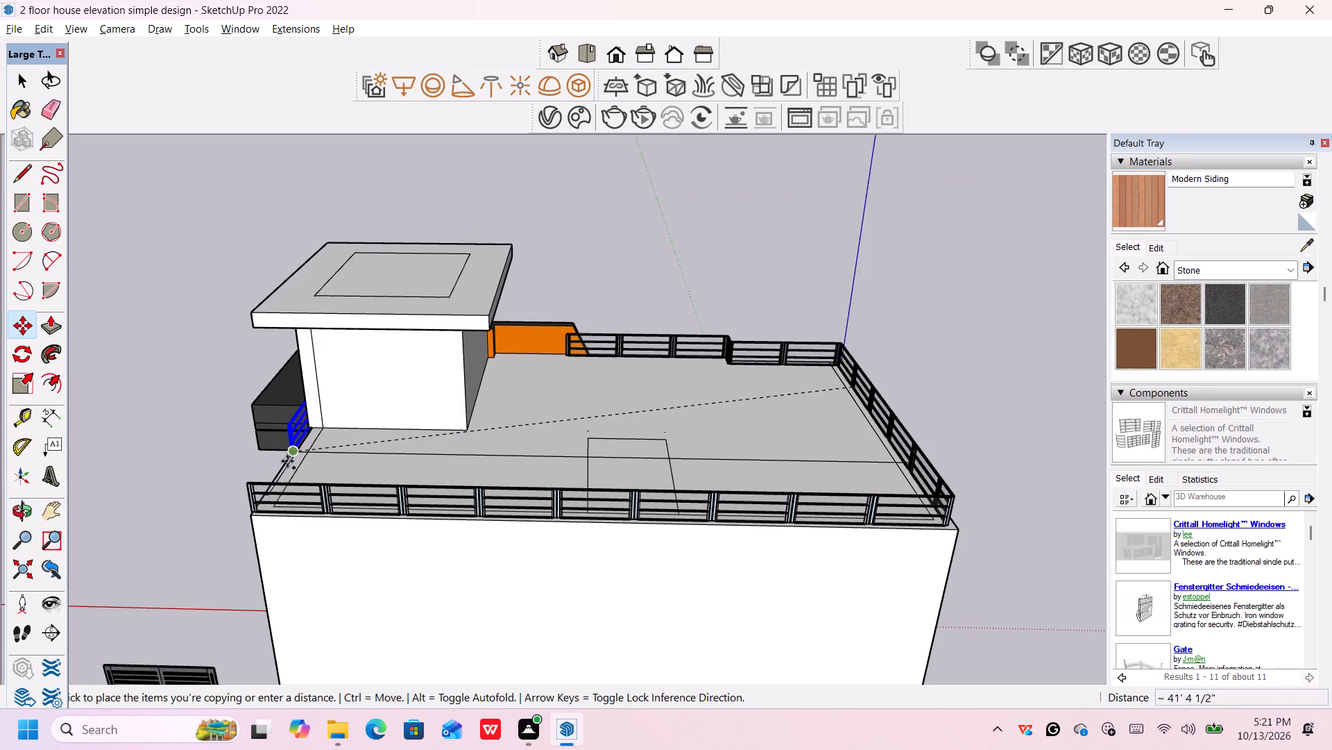
{"action": "scroll", "coordinate": [287, 461], "scroll_direction": "up", "scroll_amount": 4}
{"action": "middle_click_drag", "start_coordinate": [282, 490], "coordinate": [609, 453]}
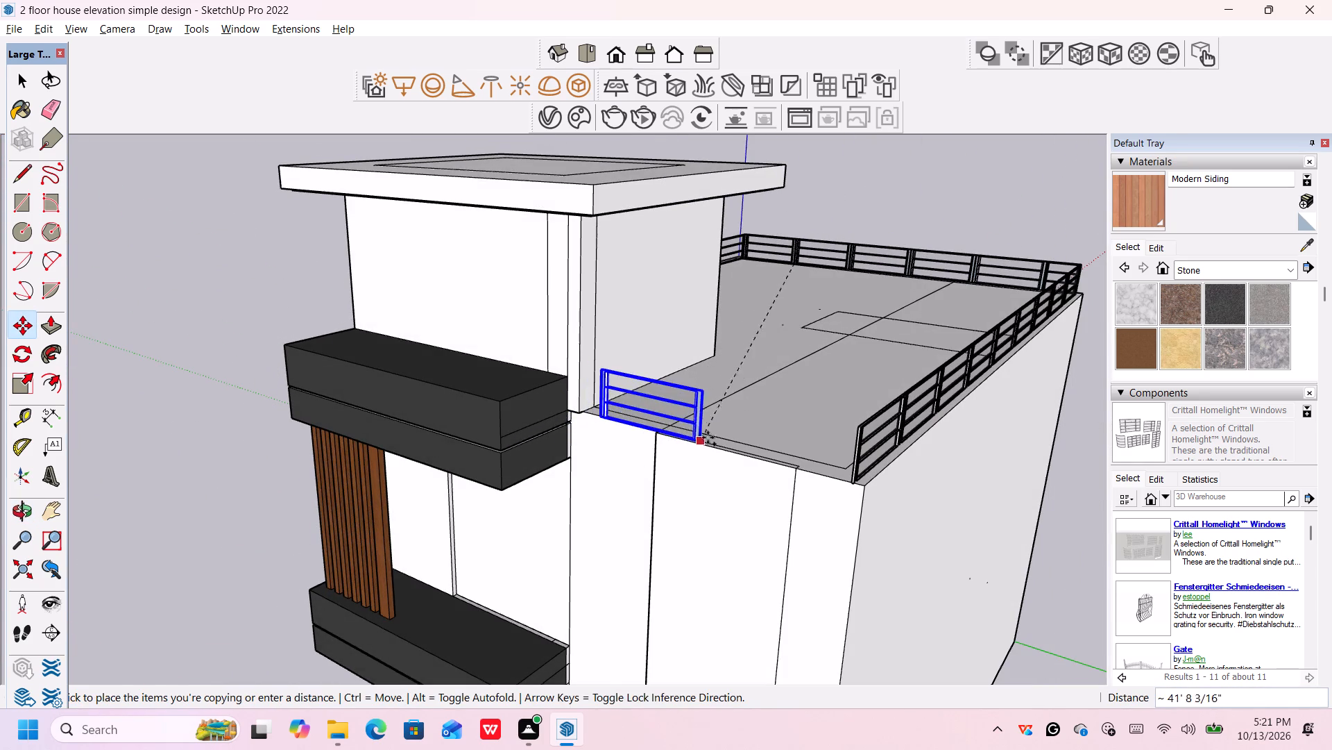
{"action": "left_click", "coordinate": [855, 481]}
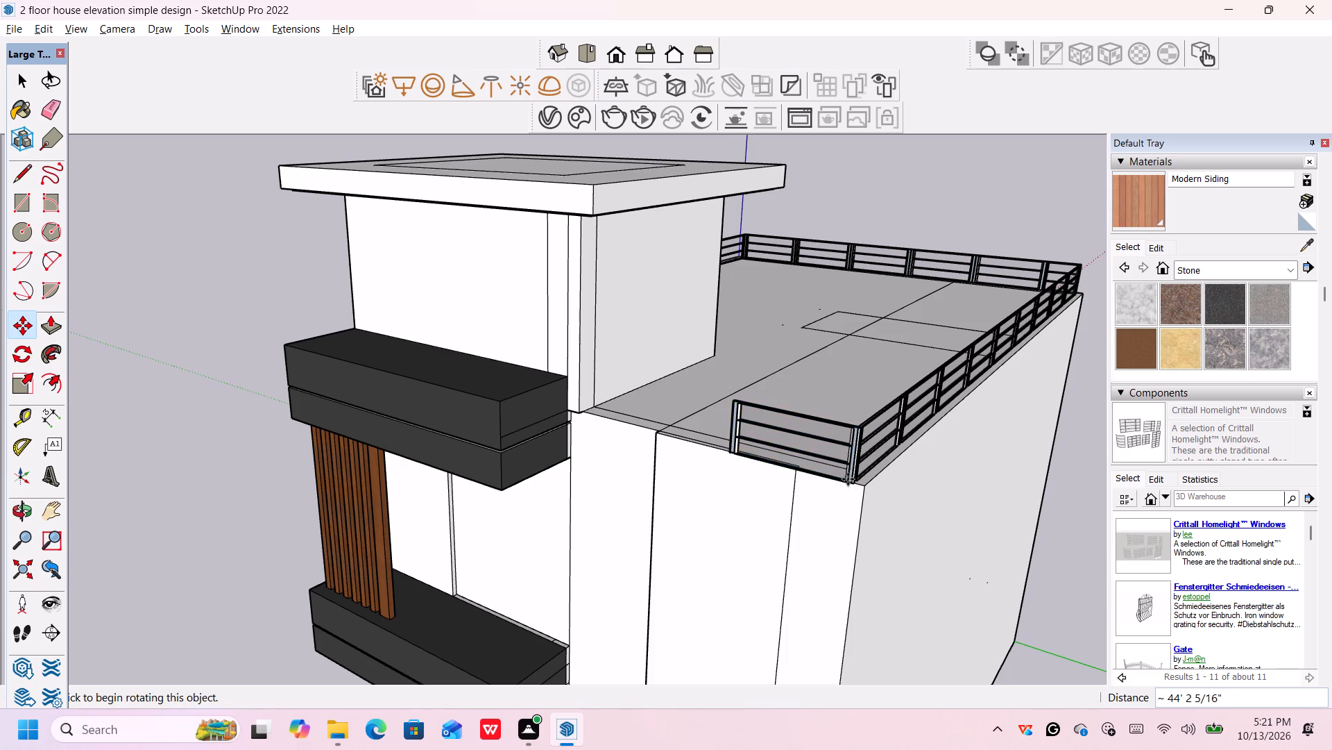
Copy the corner frame by its lower corner about 4' 10 13/16" along the open roof edge toward the stair tower.
{"action": "scroll", "coordinate": [725, 437], "scroll_direction": "up", "scroll_amount": 1}
{"action": "middle_click_drag", "start_coordinate": [720, 441], "coordinate": [807, 457]}
{"action": "scroll", "coordinate": [821, 454], "scroll_direction": "up", "scroll_amount": 3}
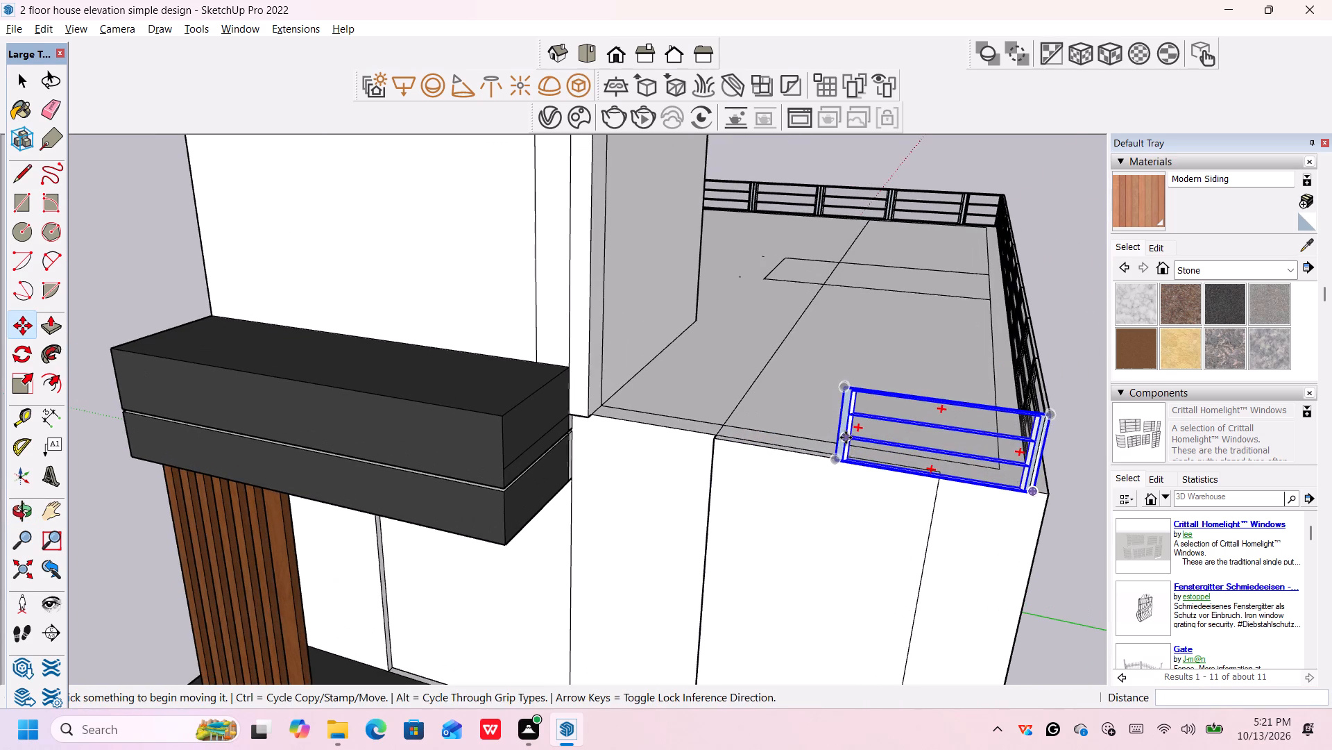
{"action": "left_click", "coordinate": [835, 458]}
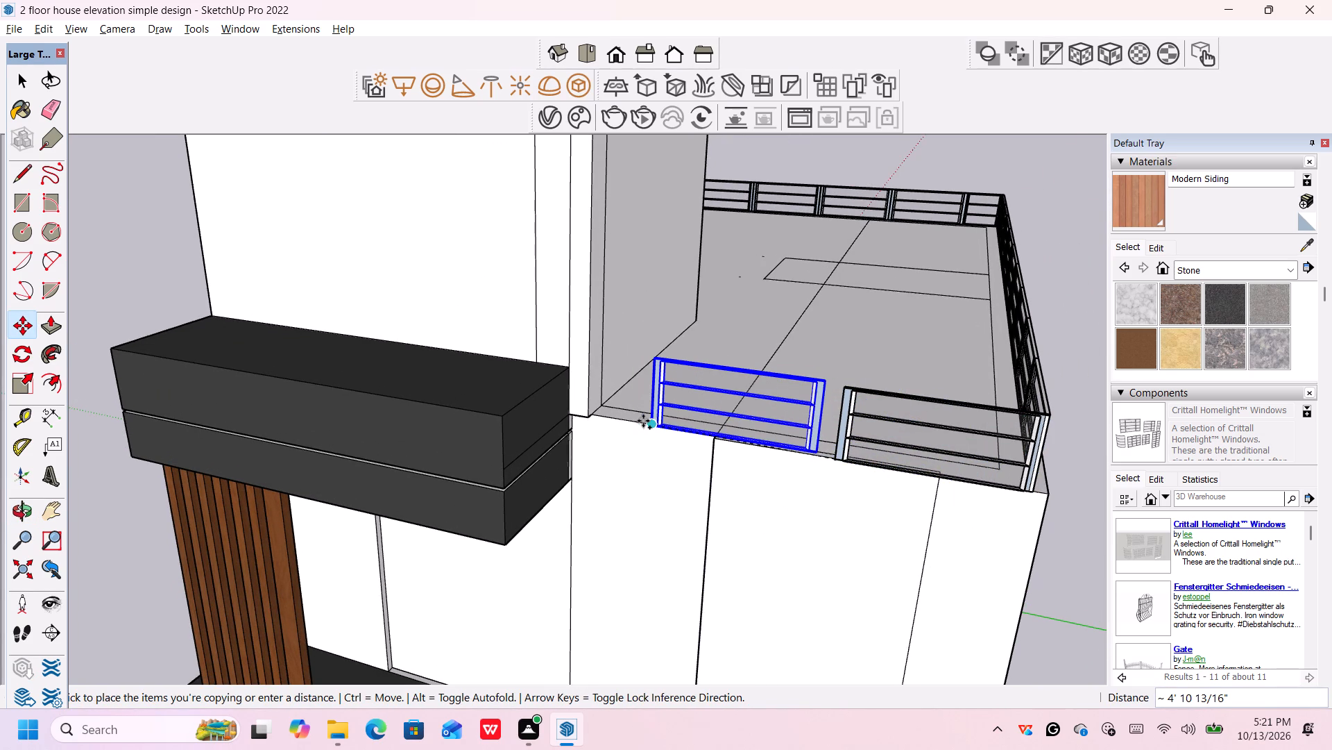
{"action": "left_click", "coordinate": [654, 426]}
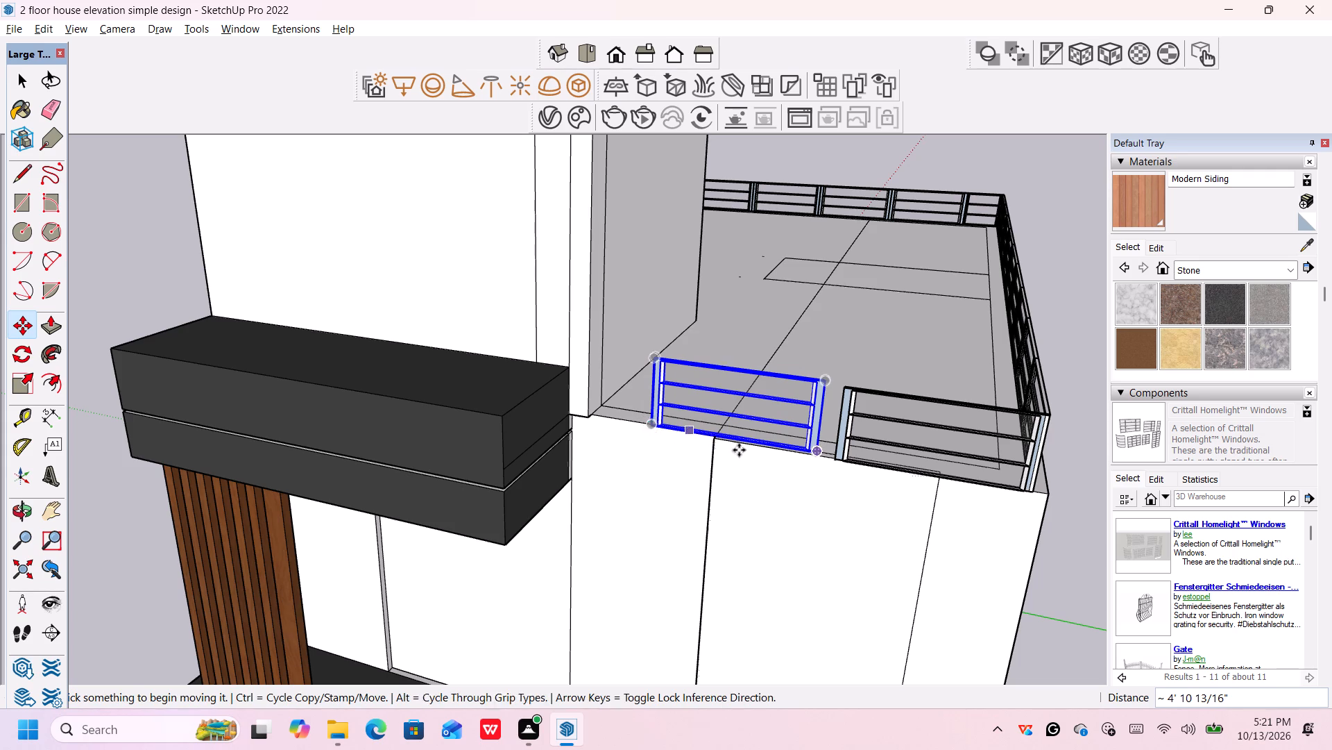
Move the copied frame about 5 15/16" back along the roof edge toward the corner frame to close the gap.
{"action": "scroll", "coordinate": [821, 458], "scroll_direction": "up", "scroll_amount": 11}
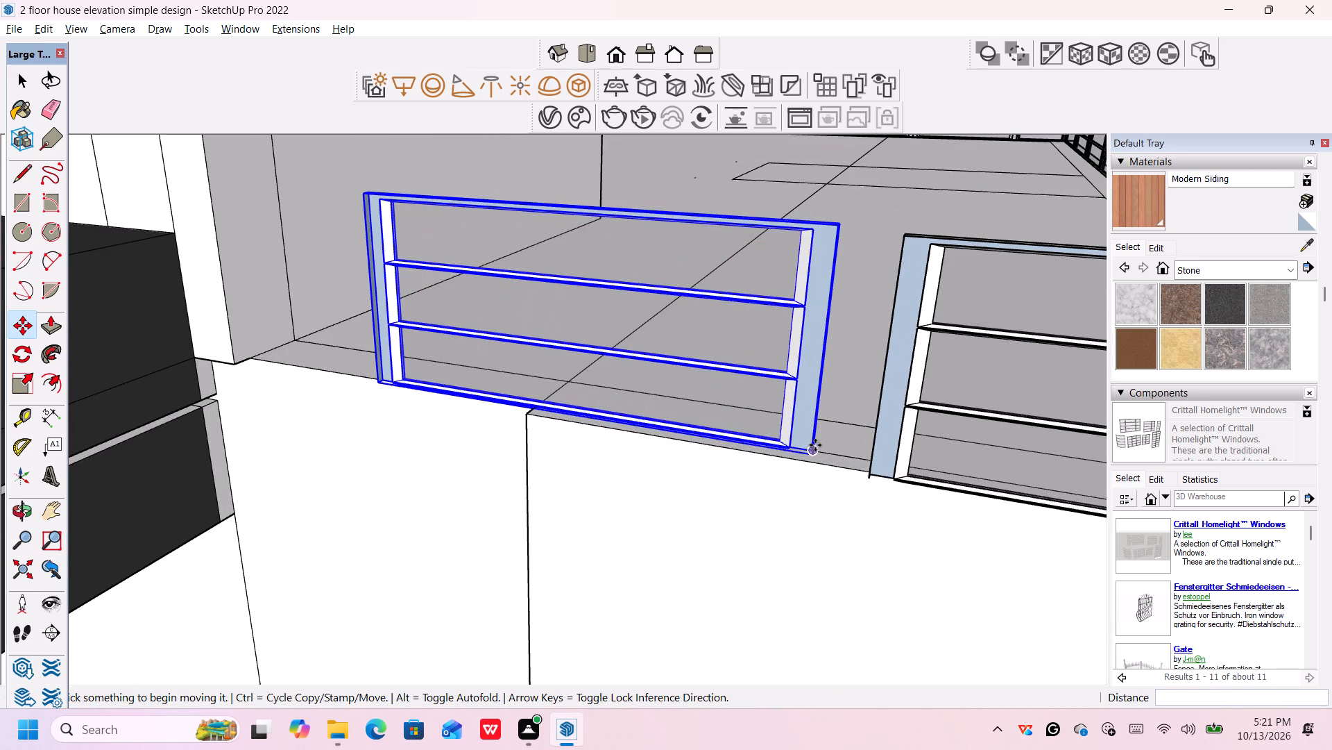
{"action": "left_click", "coordinate": [814, 449]}
{"action": "left_click", "coordinate": [873, 468]}
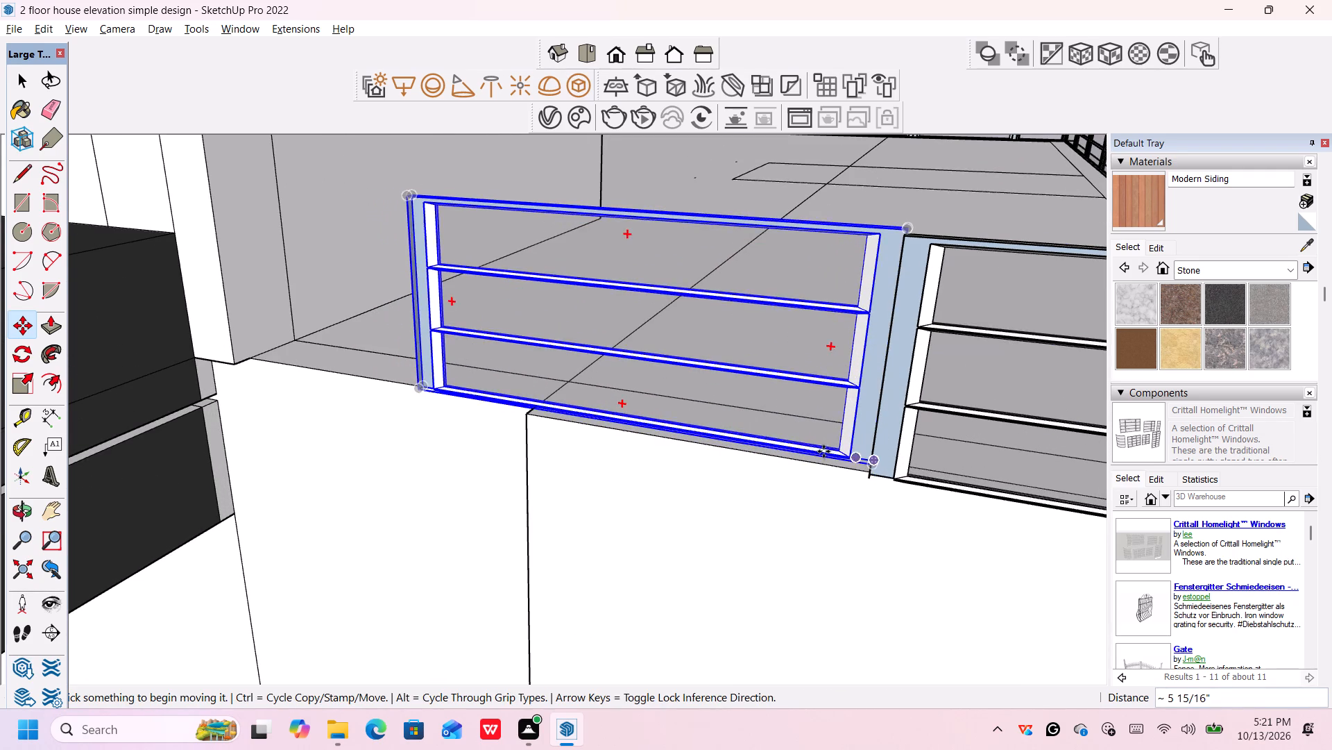
Move the copied frame by its lower corner again, snapping it against the neighbouring corner frame's lower corner.
{"action": "scroll", "coordinate": [769, 433], "scroll_direction": "down", "scroll_amount": 6}
{"action": "middle_click_drag", "start_coordinate": [676, 429], "coordinate": [796, 439]}
{"action": "scroll", "coordinate": [781, 442], "scroll_direction": "down", "scroll_amount": 7}
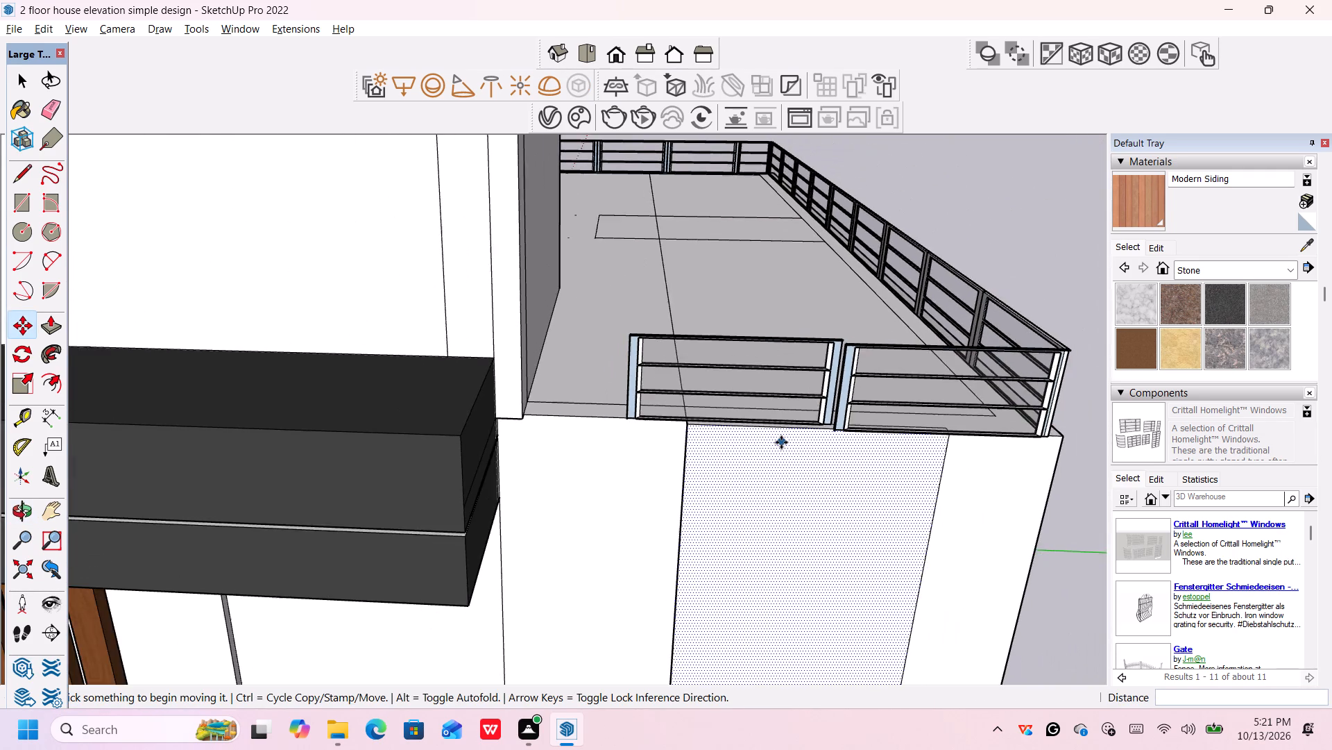
{"action": "scroll", "coordinate": [642, 442], "scroll_direction": "up", "scroll_amount": 5}
{"action": "scroll", "coordinate": [620, 403], "scroll_direction": "down", "scroll_amount": 7}
{"action": "scroll", "coordinate": [631, 391], "scroll_direction": "up", "scroll_amount": 1}
{"action": "middle_click_drag", "start_coordinate": [823, 294], "coordinate": [802, 353]}
{"action": "middle_click", "coordinate": [802, 353]}
{"action": "scroll", "coordinate": [808, 305], "scroll_direction": "up", "scroll_amount": 2}
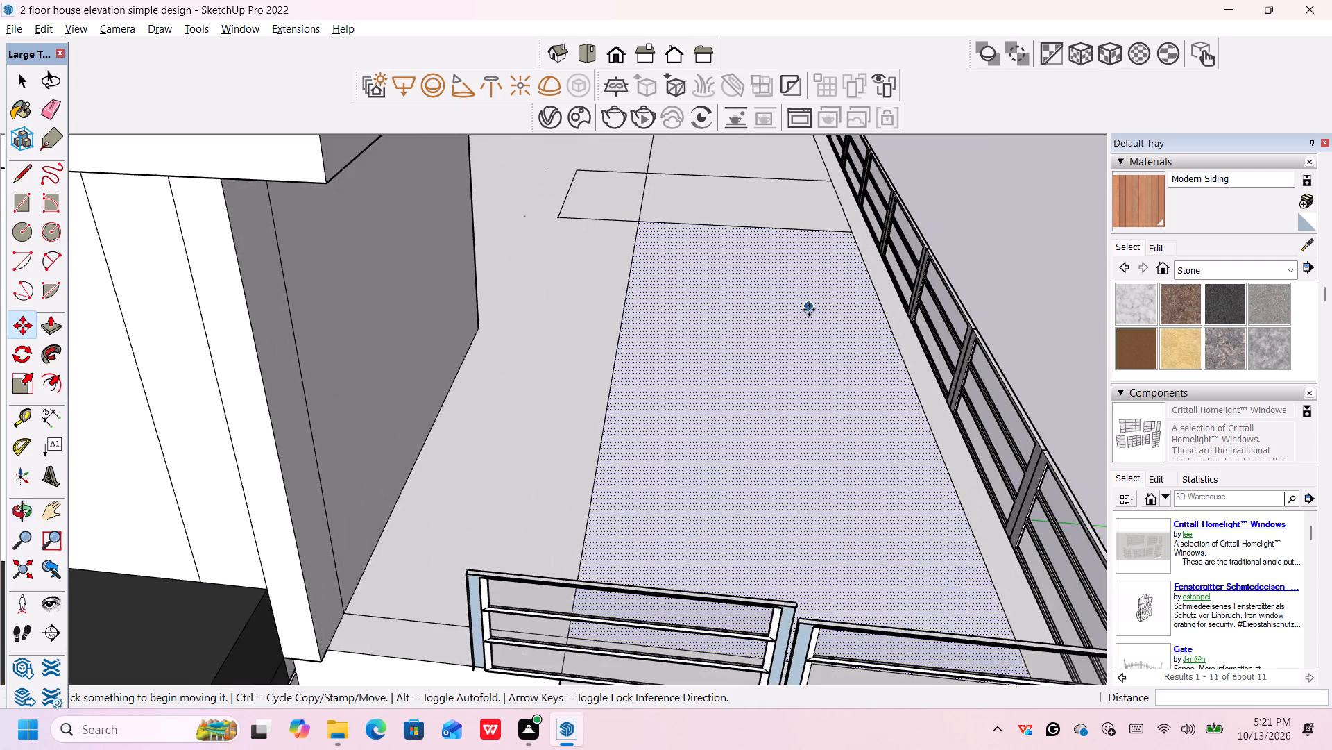
{"action": "scroll", "coordinate": [809, 315], "scroll_direction": "down", "scroll_amount": 3}
{"action": "scroll", "coordinate": [801, 551], "scroll_direction": "up", "scroll_amount": 4}
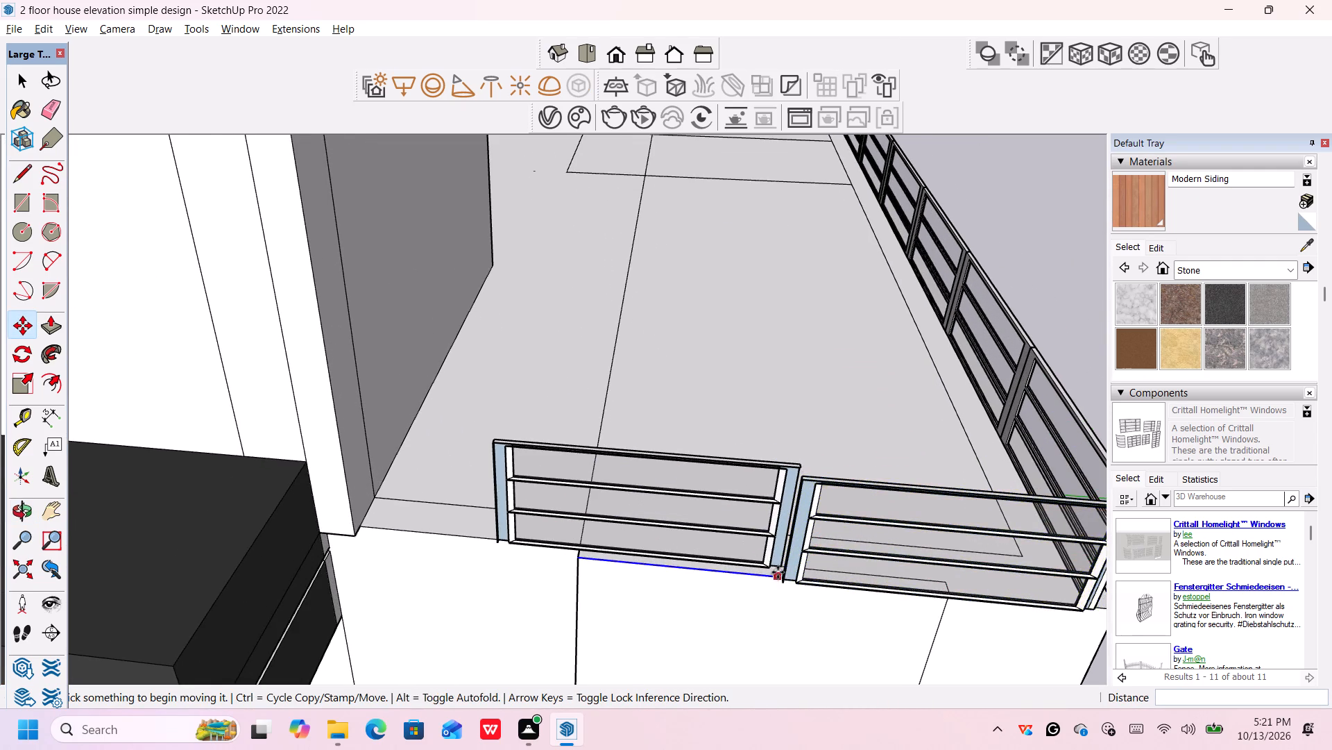
{"action": "scroll", "coordinate": [778, 572], "scroll_direction": "up", "scroll_amount": 4}
{"action": "left_click", "coordinate": [782, 565]}
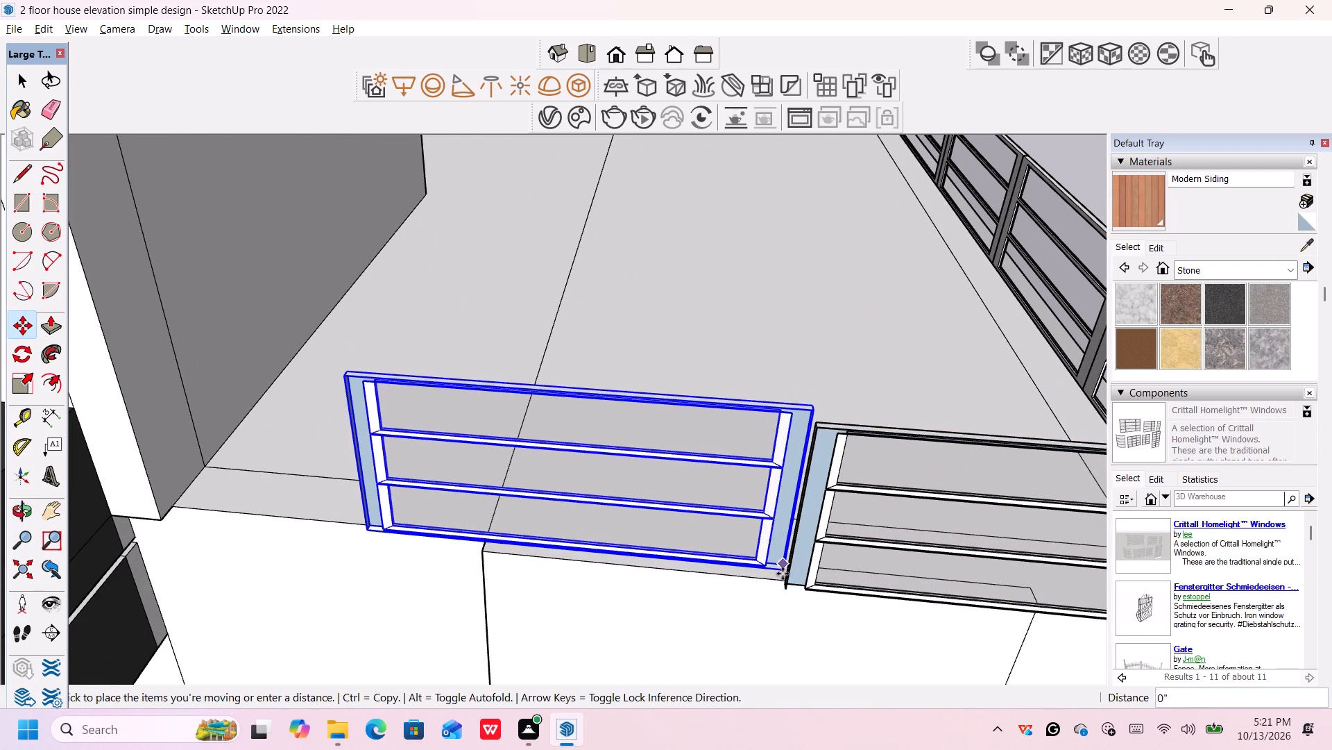
{"action": "left_click", "coordinate": [785, 578]}
Examine the roof railing around the building, from the tower side past the rear to the front.
{"action": "scroll", "coordinate": [489, 560], "scroll_direction": "down", "scroll_amount": 6}
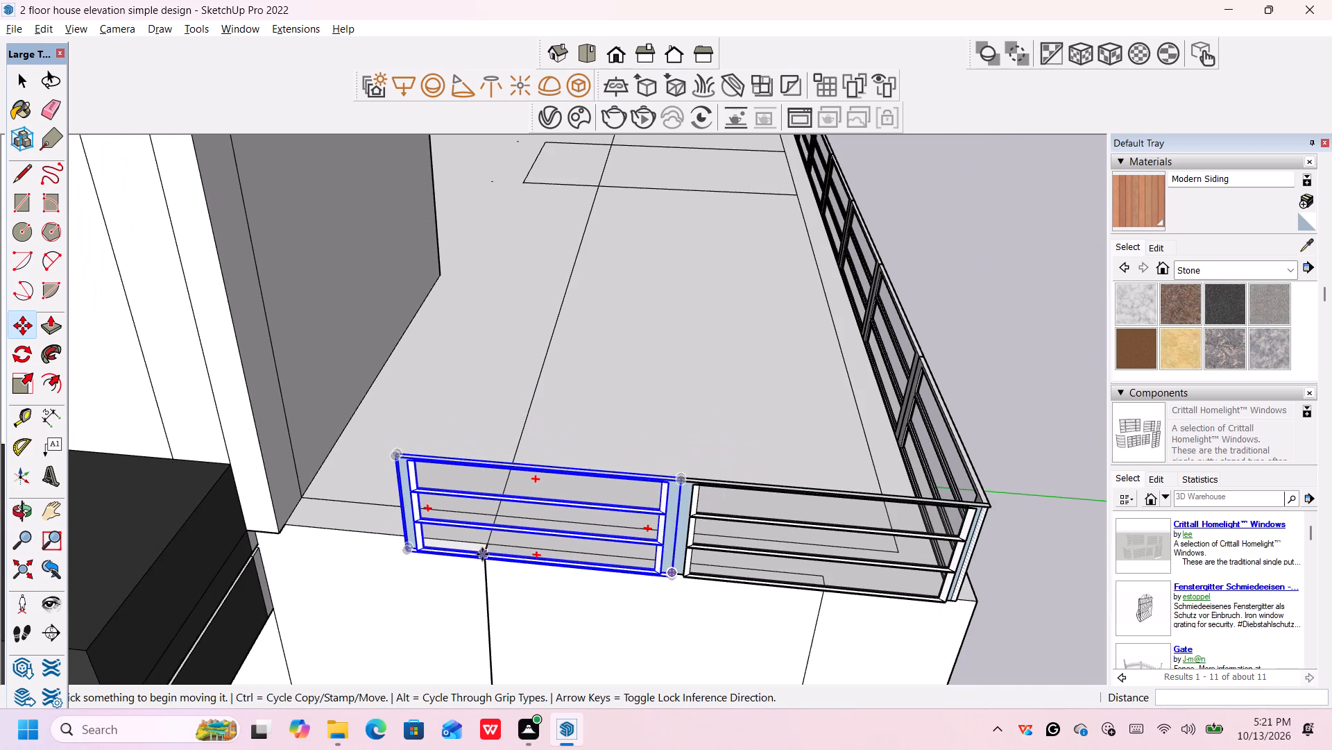
{"action": "middle_click_drag", "start_coordinate": [482, 553], "coordinate": [543, 391]}
{"action": "scroll", "coordinate": [511, 421], "scroll_direction": "down", "scroll_amount": 1}
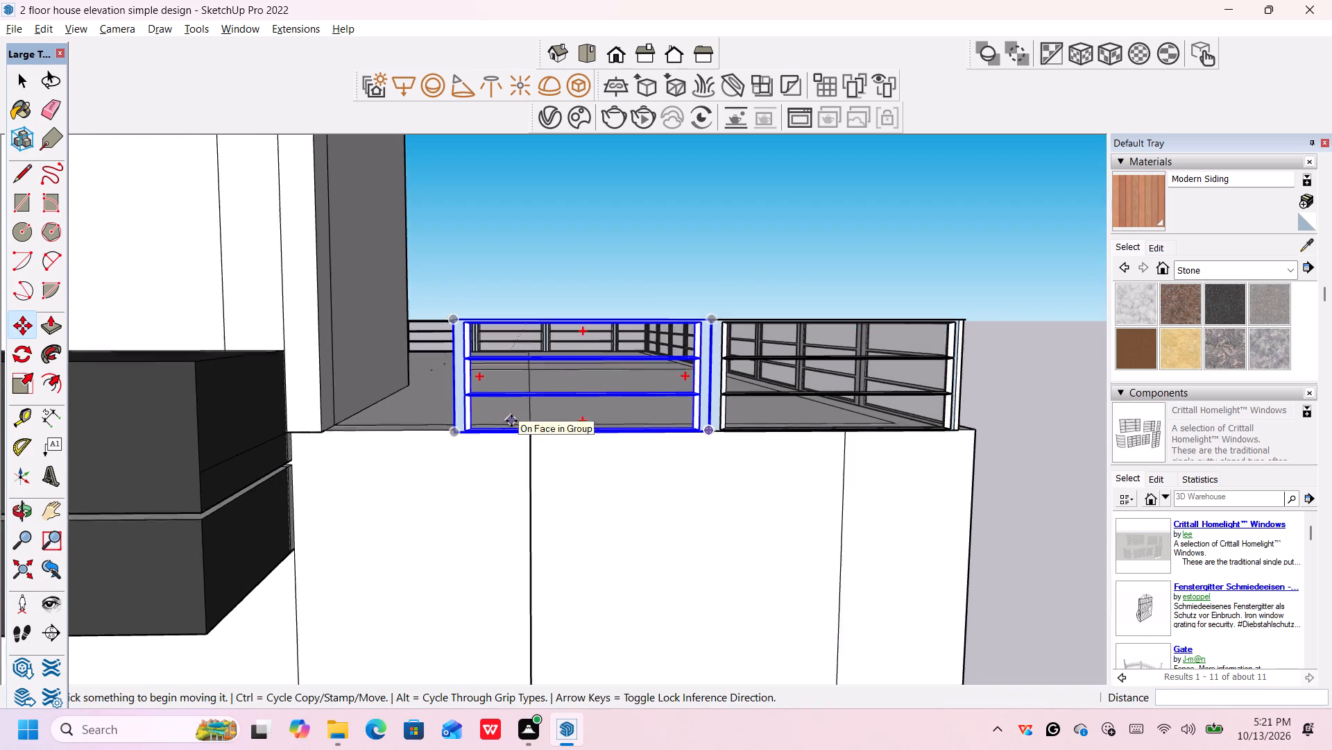
{"action": "scroll", "coordinate": [511, 421], "scroll_direction": "down", "scroll_amount": 2}
{"action": "scroll", "coordinate": [511, 420], "scroll_direction": "down", "scroll_amount": 19}
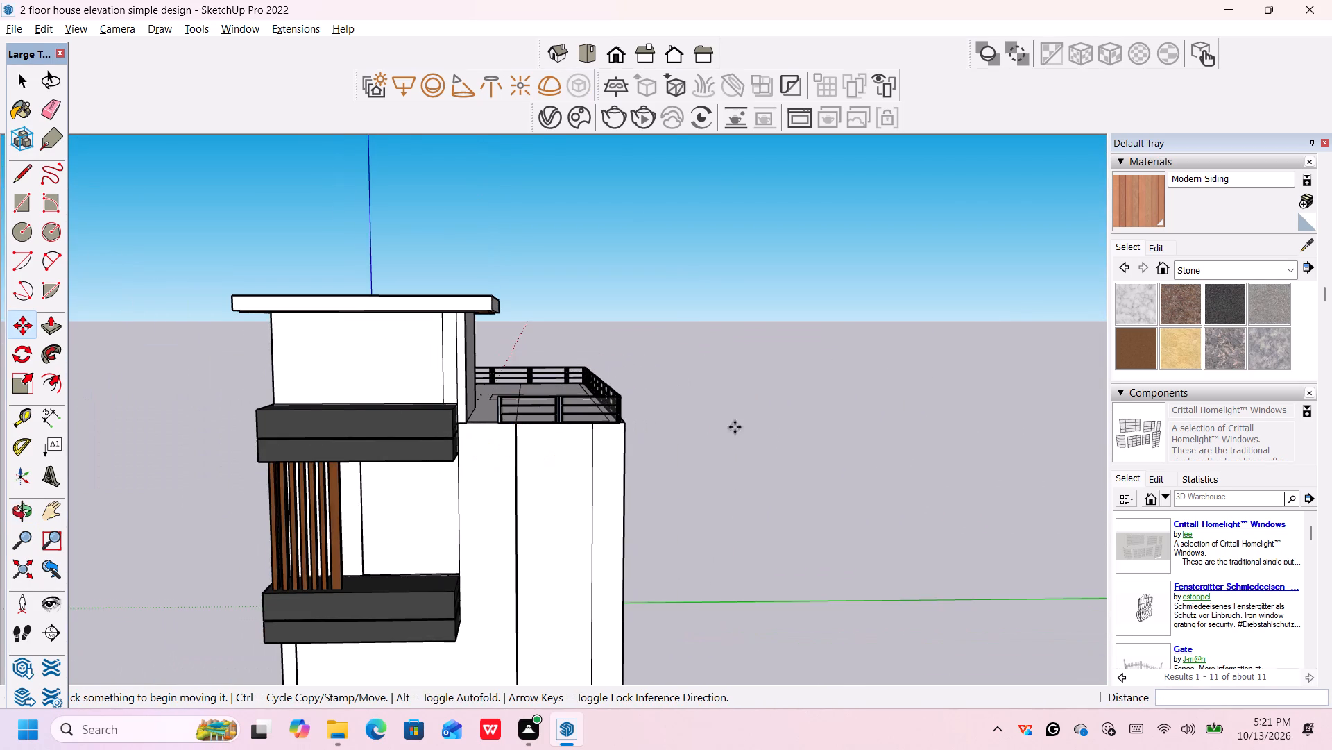
{"action": "middle_click_drag", "start_coordinate": [734, 428], "coordinate": [80, 420]}
{"action": "middle_click_drag", "start_coordinate": [993, 506], "coordinate": [990, 506]}
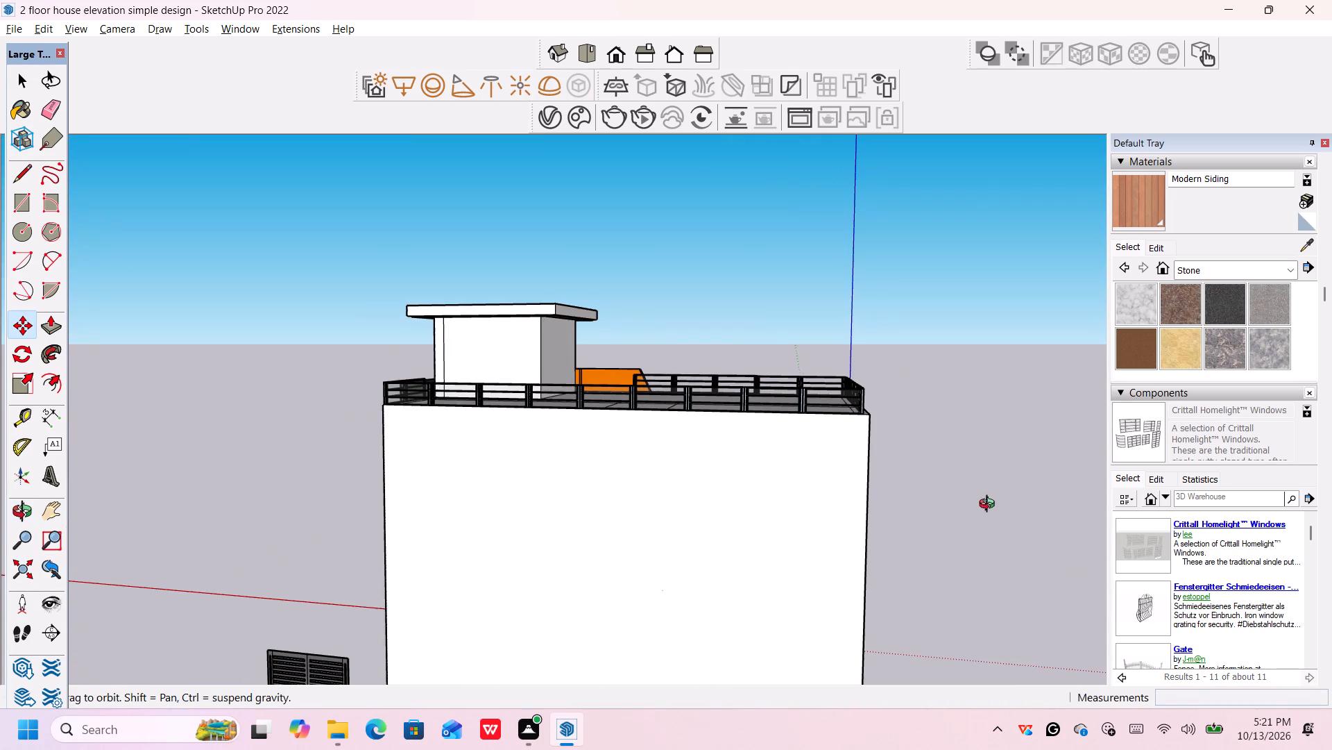
{"action": "middle_click_drag", "start_coordinate": [990, 506], "coordinate": [120, 493]}
{"action": "key", "text": "space"}
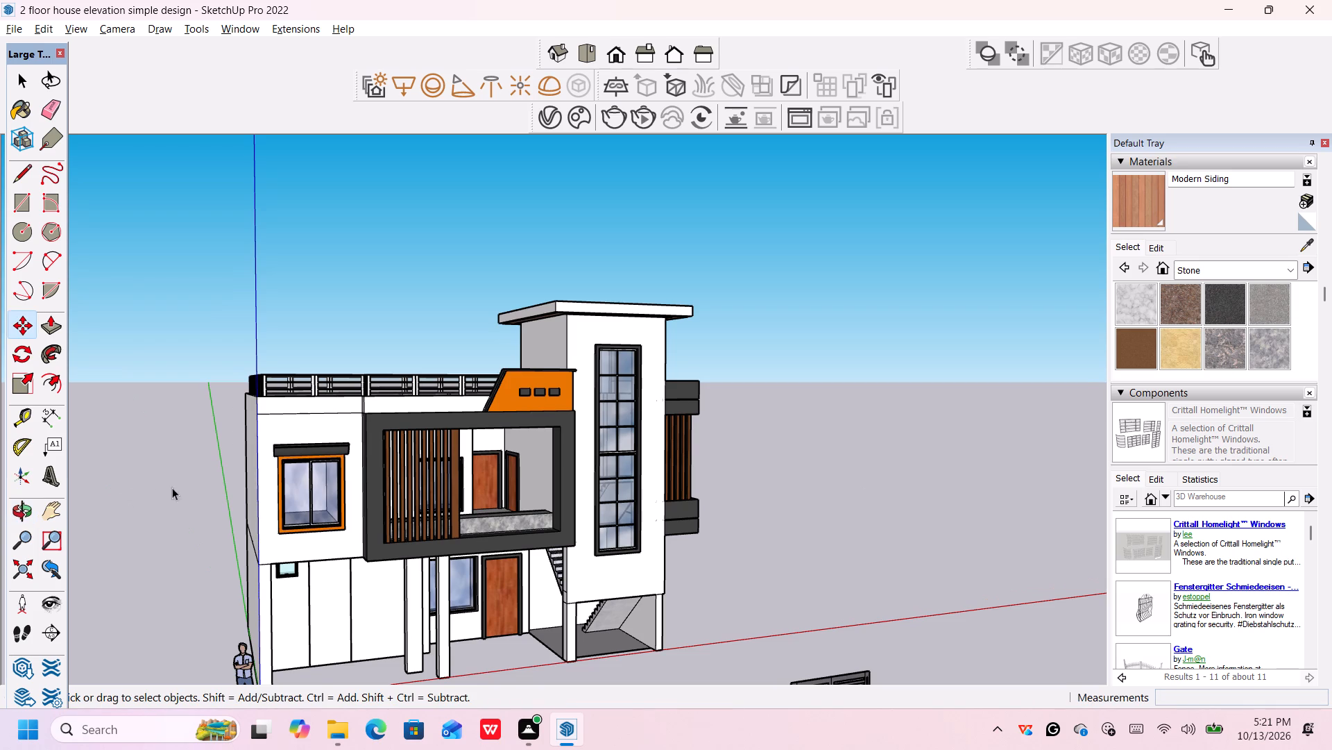
Examine the whole front elevation and the stair tower from several angles, including from below the building.
{"action": "scroll", "coordinate": [383, 487], "scroll_direction": "down", "scroll_amount": 3}
{"action": "middle_click_drag", "start_coordinate": [656, 560], "coordinate": [660, 556], "text": "shift"}
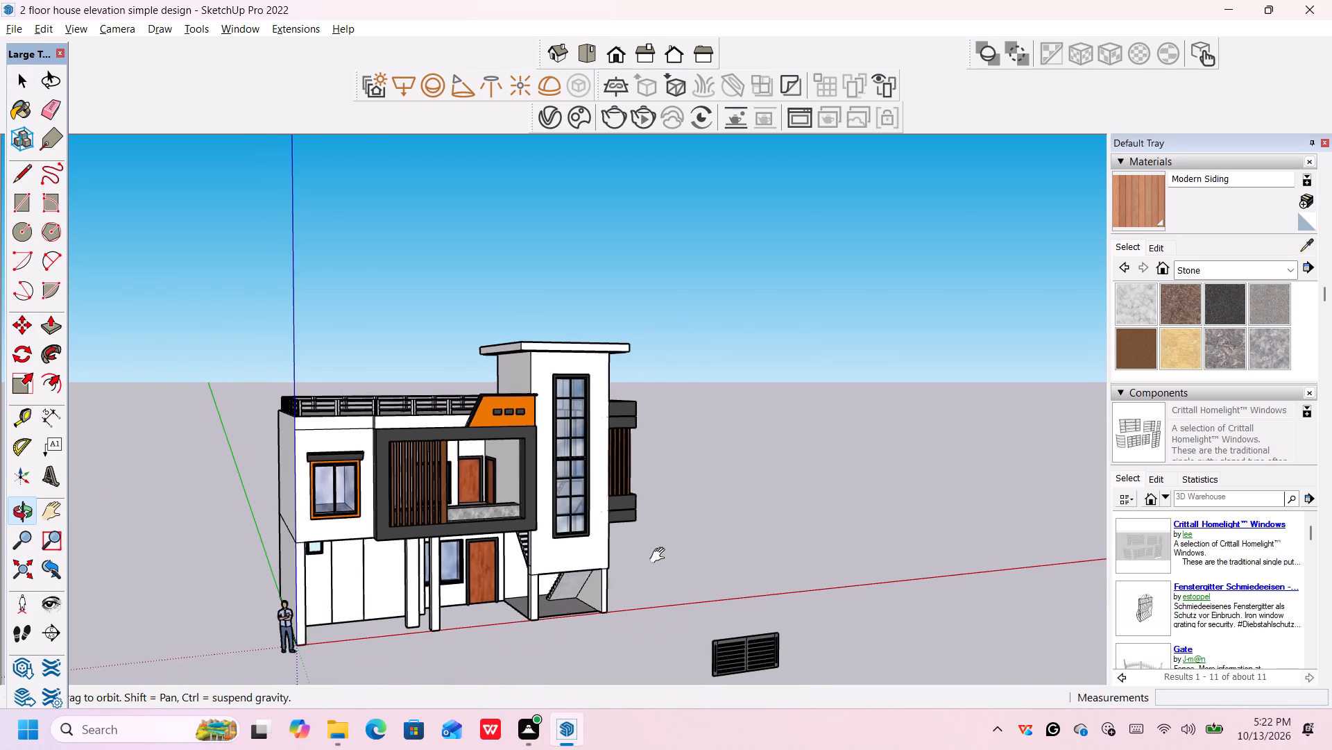
{"action": "middle_click_drag", "start_coordinate": [660, 556], "coordinate": [774, 562], "text": "shift"}
{"action": "middle_click_drag", "start_coordinate": [757, 582], "coordinate": [579, 587]}
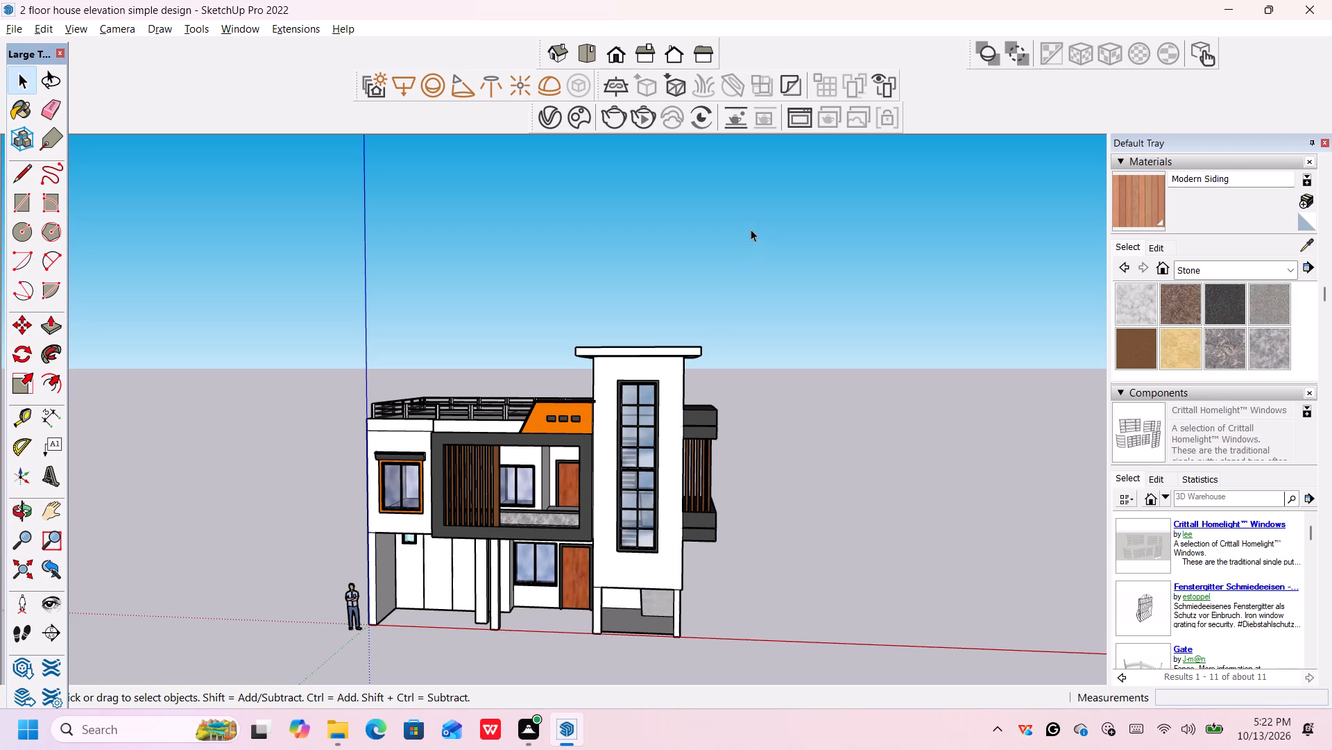
{"action": "middle_click_drag", "start_coordinate": [608, 662], "coordinate": [624, 601]}
{"action": "scroll", "coordinate": [613, 666], "scroll_direction": "down", "scroll_amount": 5}
{"action": "middle_click_drag", "start_coordinate": [605, 676], "coordinate": [654, 624]}
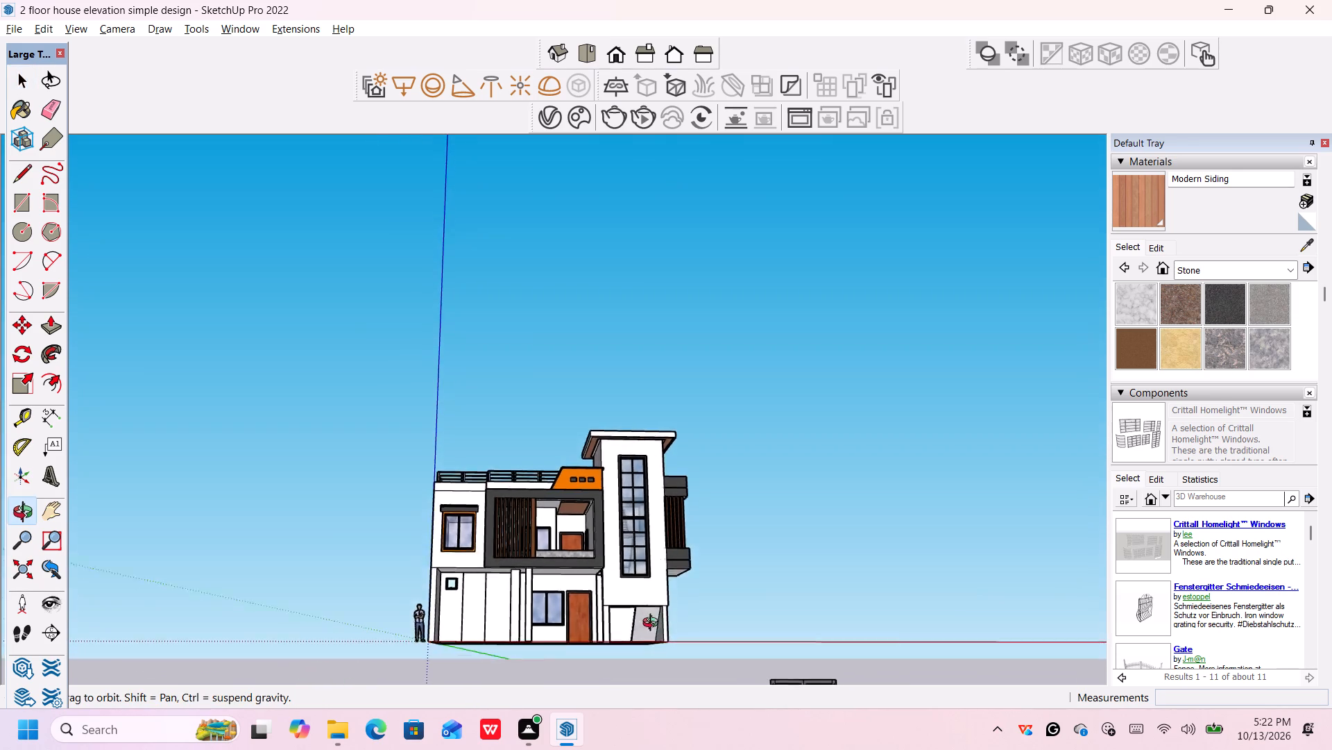
{"action": "middle_click_drag", "start_coordinate": [654, 624], "coordinate": [657, 643]}
{"action": "middle_click_drag", "start_coordinate": [654, 649], "coordinate": [637, 685]}
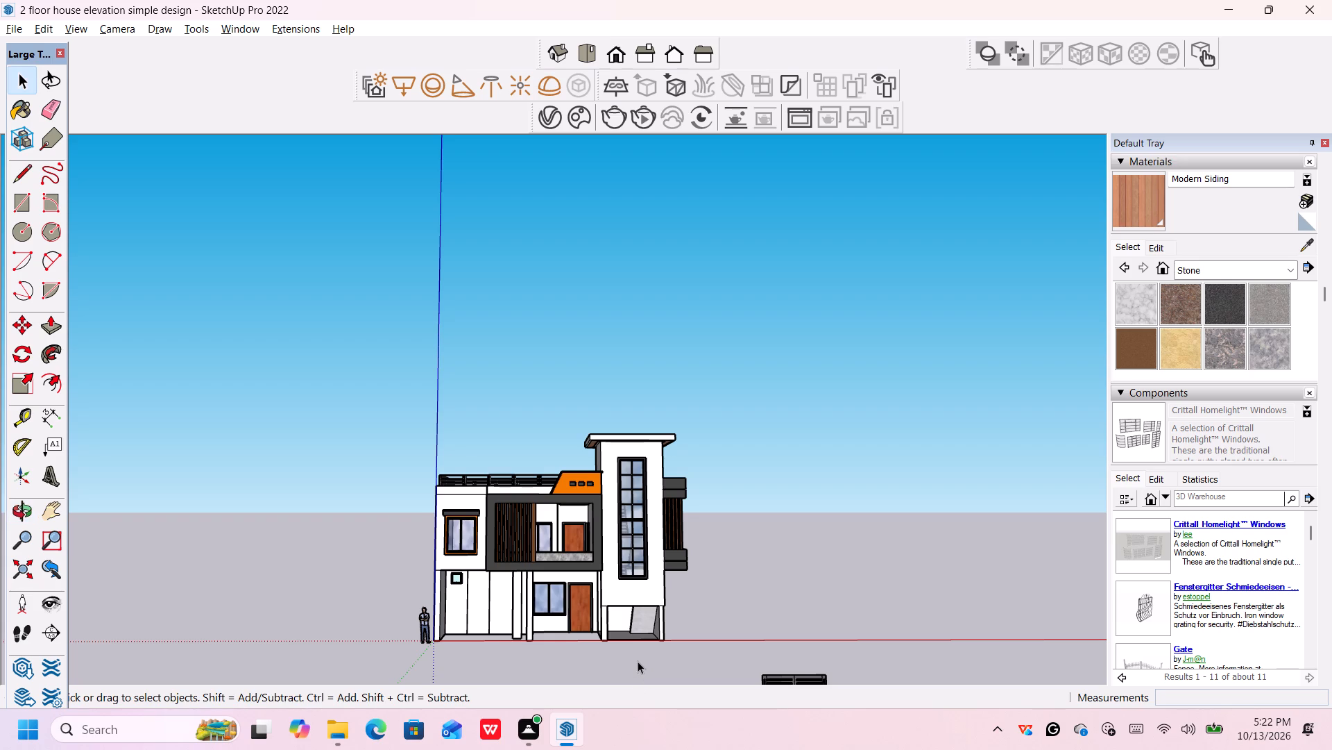
{"action": "scroll", "coordinate": [606, 635], "scroll_direction": "up", "scroll_amount": 3}
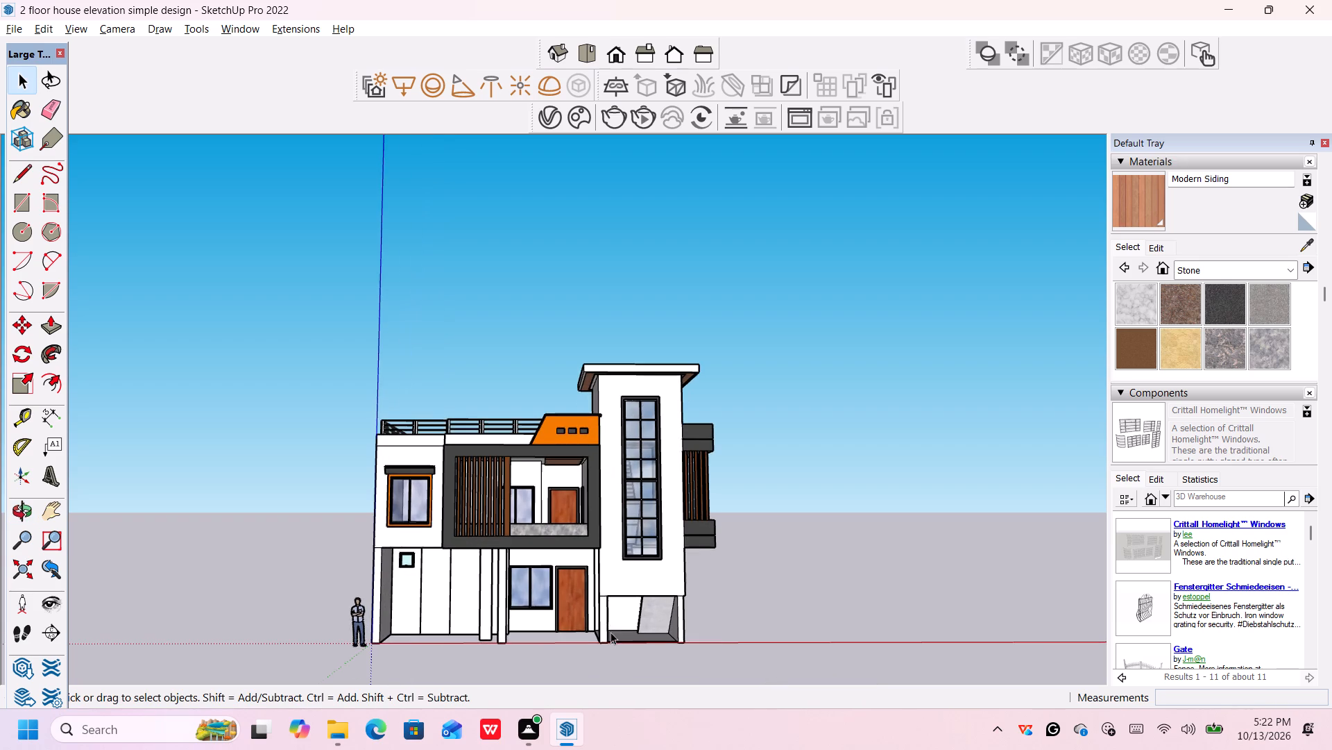
{"action": "middle_click_drag", "start_coordinate": [632, 642], "coordinate": [601, 633]}
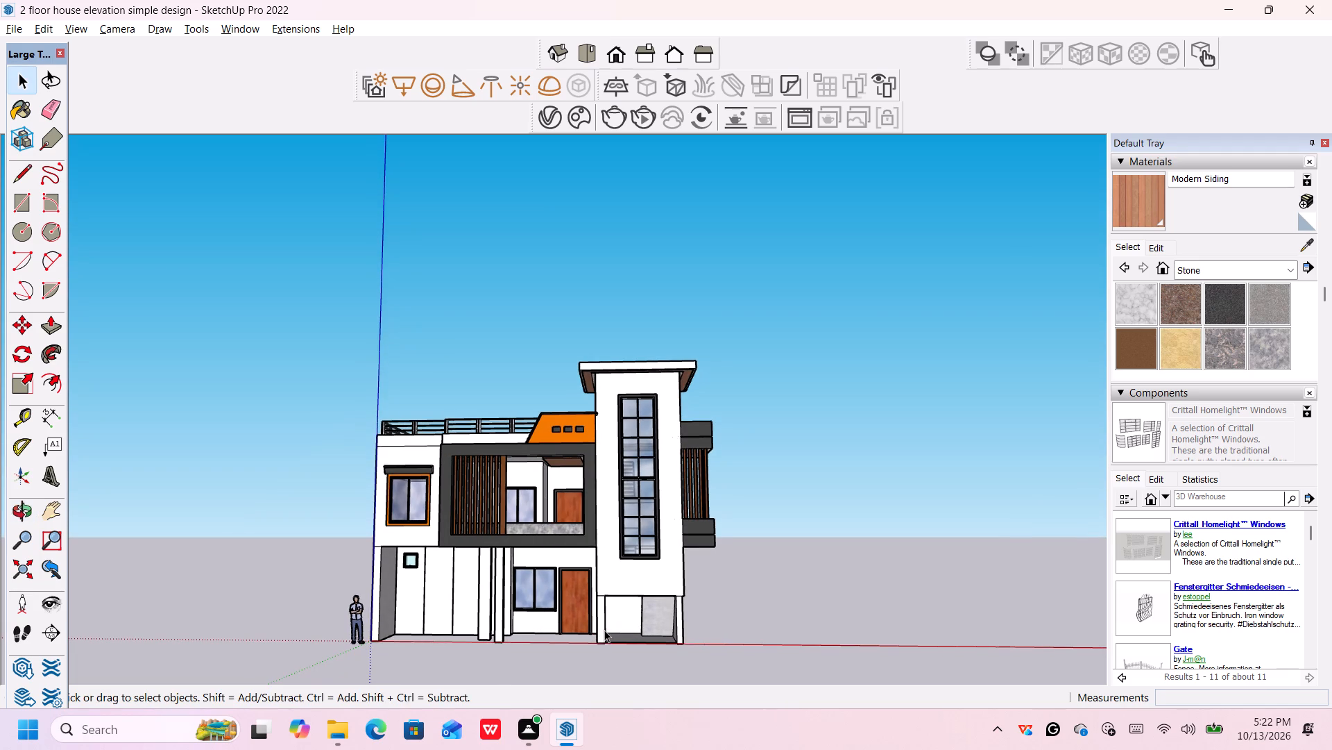
{"action": "scroll", "coordinate": [610, 630], "scroll_direction": "up", "scroll_amount": 3}
{"action": "middle_click_drag", "start_coordinate": [629, 635], "coordinate": [635, 553]}
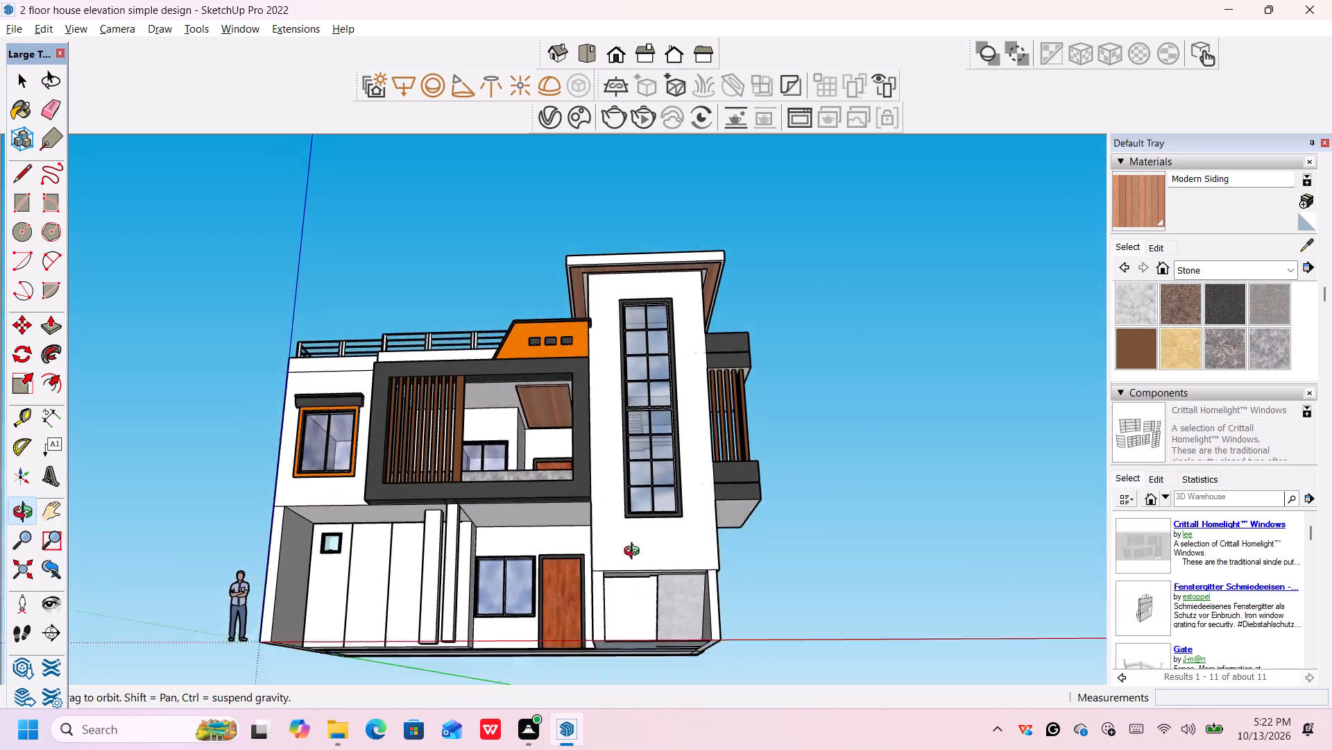
{"action": "middle_click_drag", "start_coordinate": [635, 553], "coordinate": [647, 503]}
{"action": "scroll", "coordinate": [667, 596], "scroll_direction": "up", "scroll_amount": 4}
{"action": "middle_click_drag", "start_coordinate": [679, 617], "coordinate": [656, 528]}
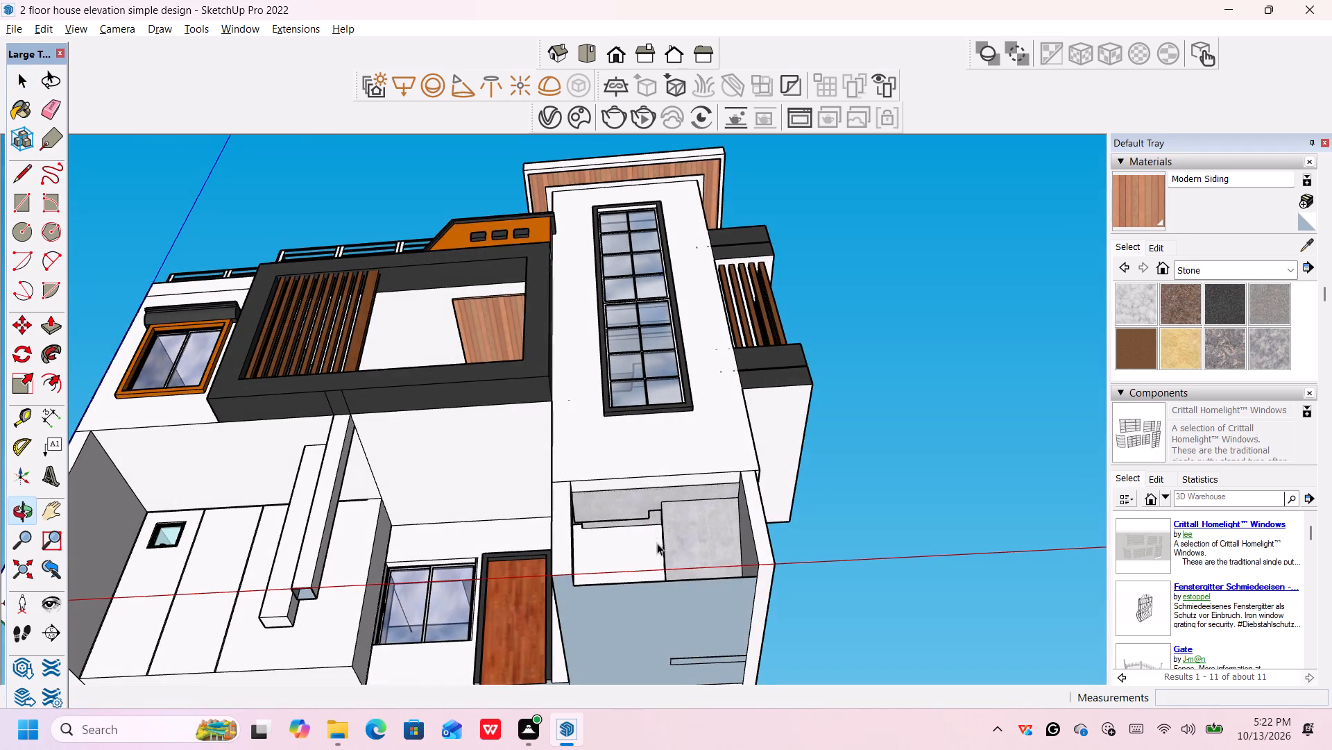
{"action": "middle_click_drag", "start_coordinate": [657, 544], "coordinate": [674, 604]}
{"action": "scroll", "coordinate": [677, 592], "scroll_direction": "down", "scroll_amount": 20}
{"action": "scroll", "coordinate": [677, 592], "scroll_direction": "down", "scroll_amount": 7}
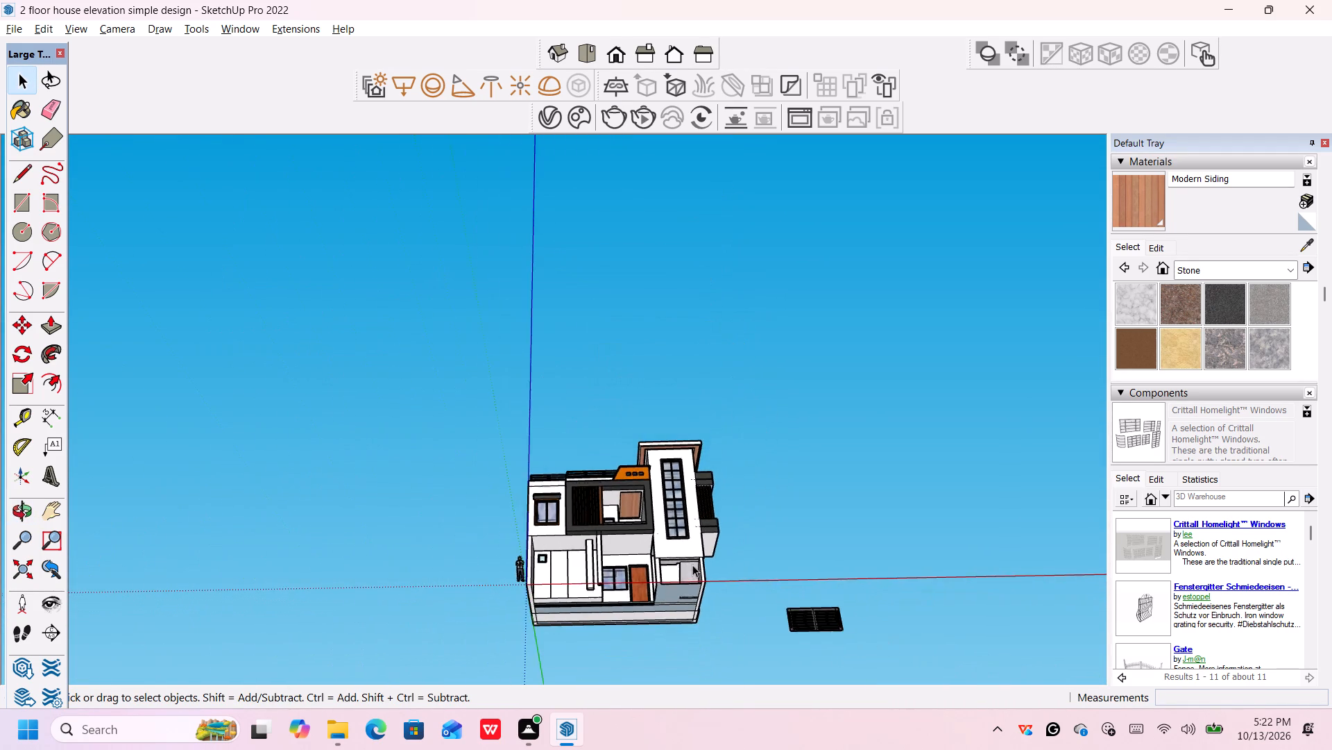
{"action": "middle_click_drag", "start_coordinate": [694, 574], "coordinate": [707, 707]}
{"action": "middle_click_drag", "start_coordinate": [708, 563], "coordinate": [686, 647]}
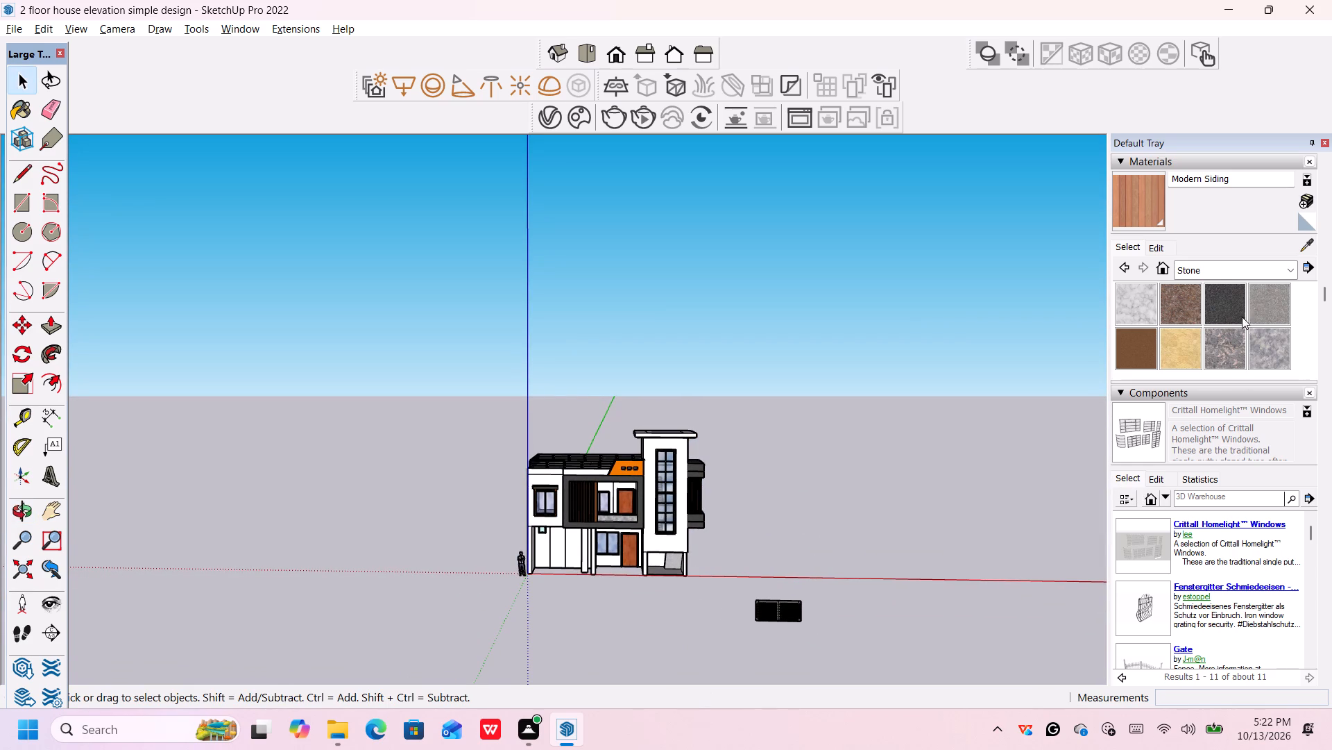
Paint the stair tower's front wall with Cladding Siding White from the Brick, Cladding and Siding materials.
{"action": "left_click", "coordinate": [1250, 267]}
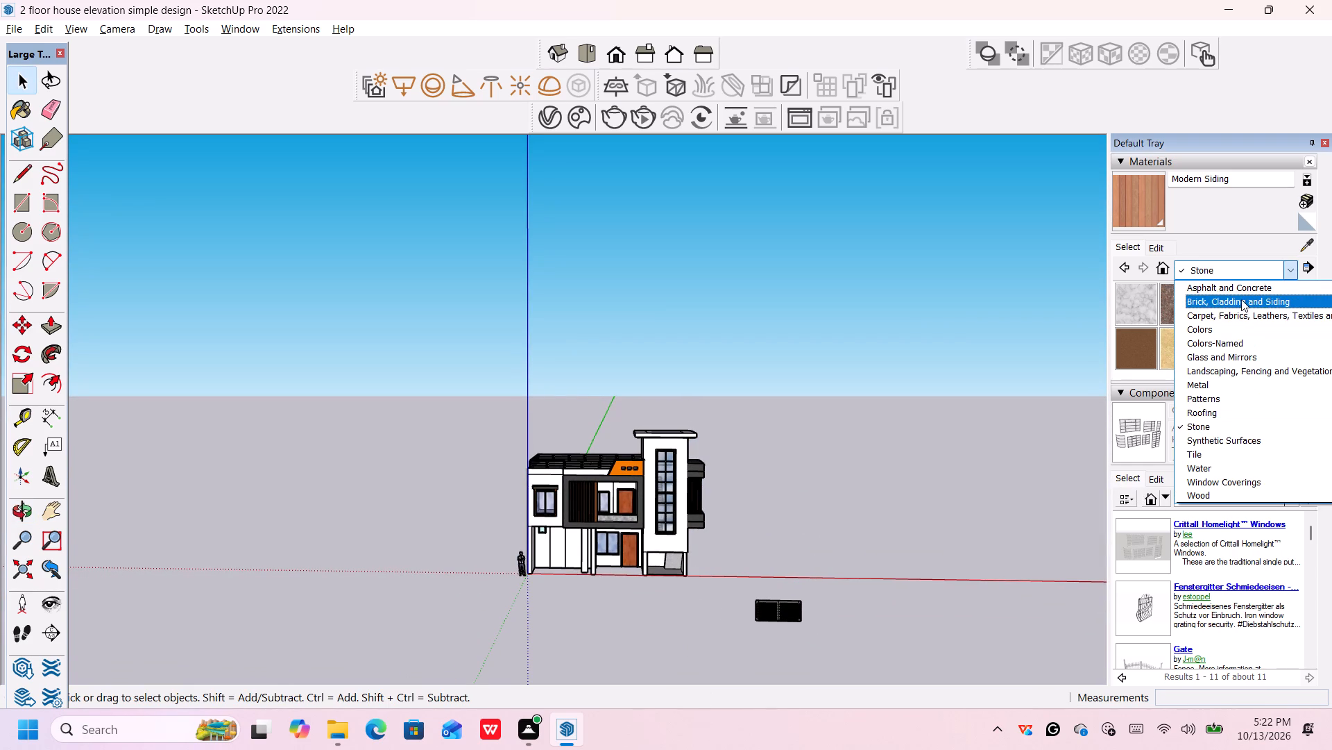
{"action": "left_click", "coordinate": [1241, 299]}
{"action": "scroll", "coordinate": [1213, 363], "scroll_direction": "down", "scroll_amount": 2}
{"action": "scroll", "coordinate": [1213, 361], "scroll_direction": "up", "scroll_amount": 1}
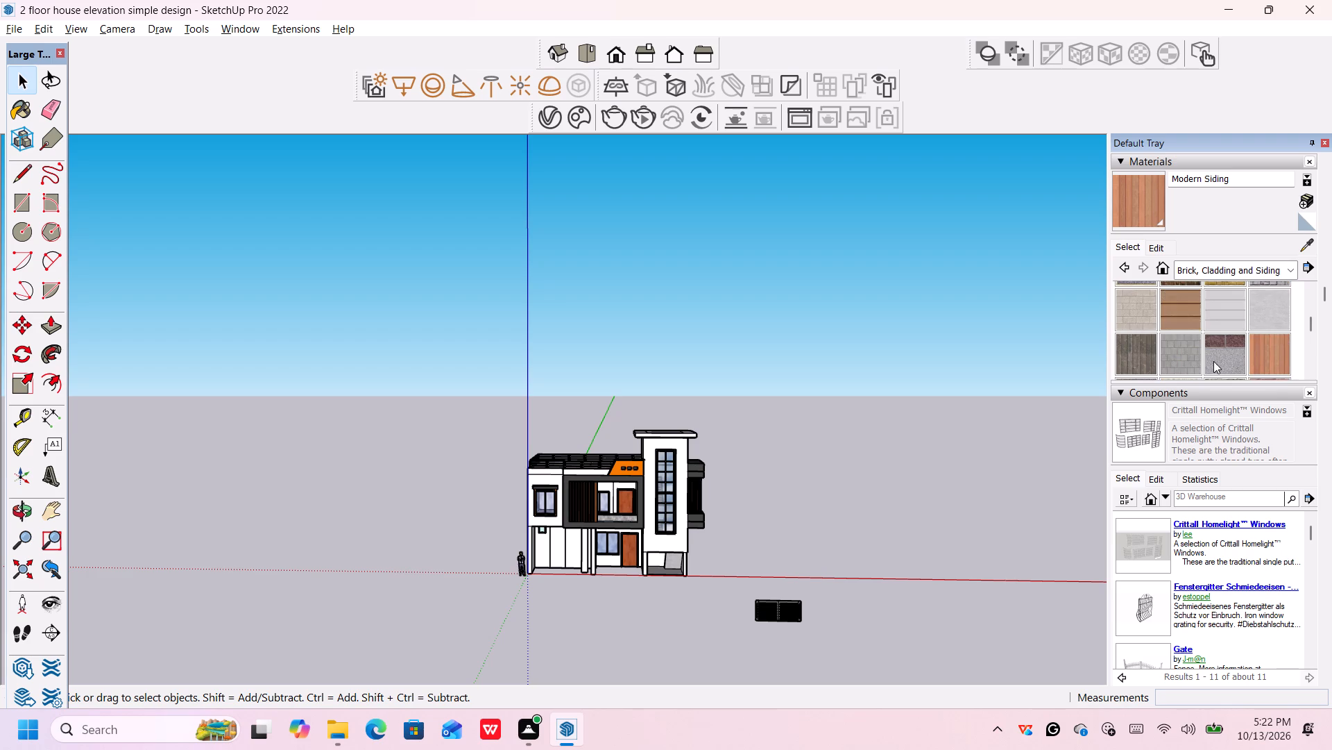
{"action": "left_click", "coordinate": [1231, 317]}
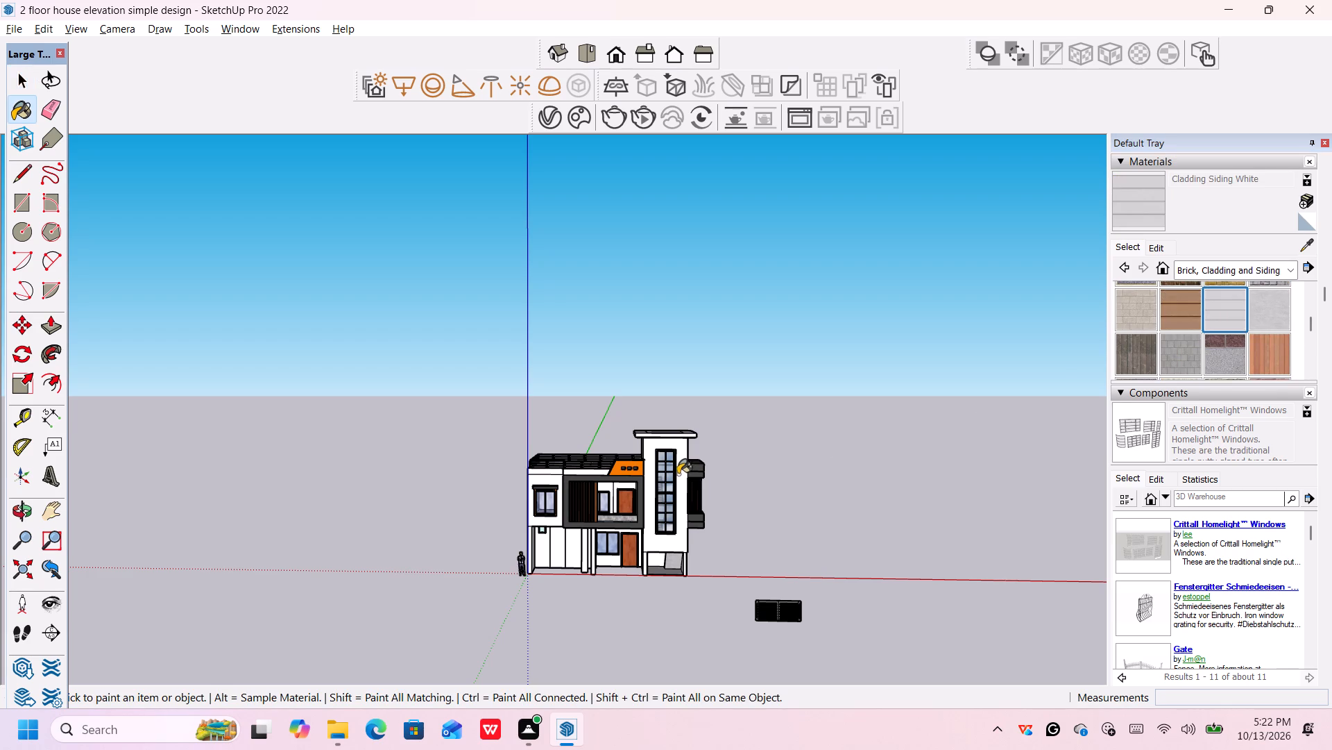
{"action": "left_click", "coordinate": [679, 472]}
Examine the stair tower's newly clad front wall against the rest of the front elevation.
{"action": "scroll", "coordinate": [690, 490], "scroll_direction": "up", "scroll_amount": 4}
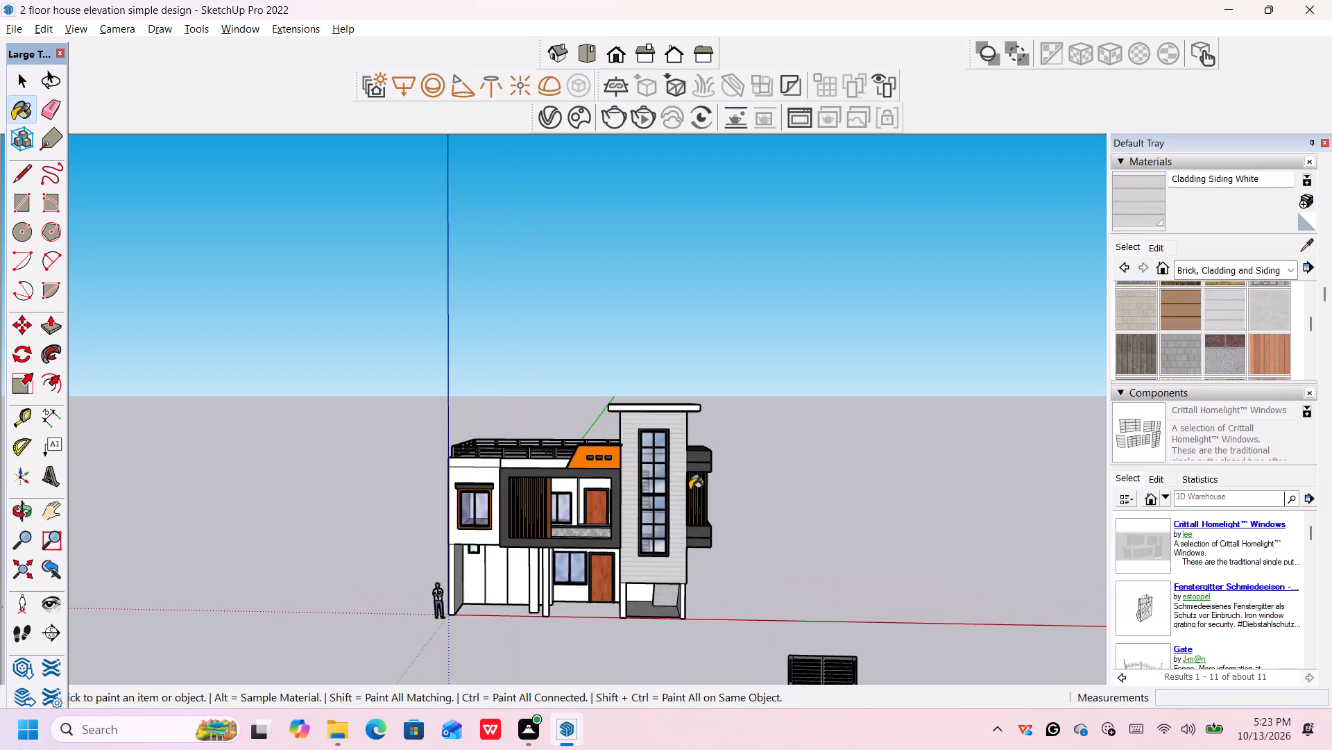
{"action": "scroll", "coordinate": [690, 490], "scroll_direction": "down", "scroll_amount": 3}
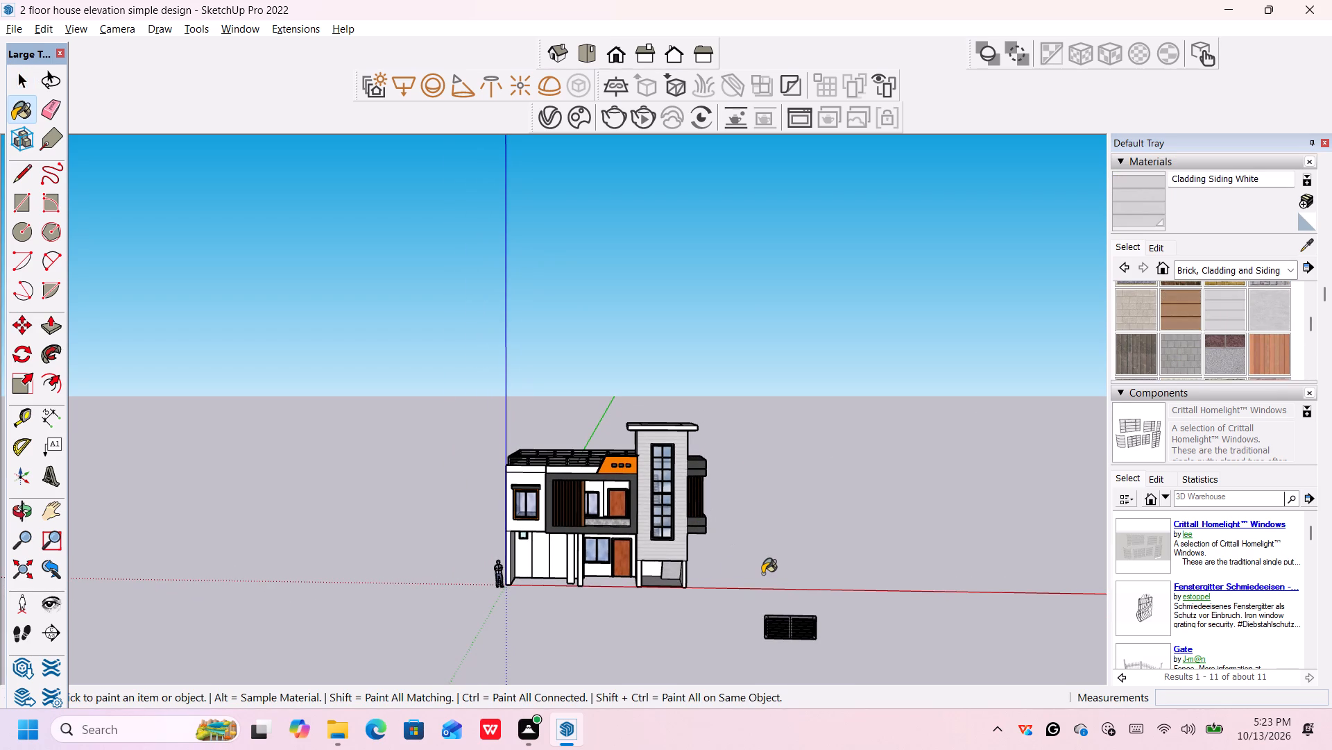
{"action": "scroll", "coordinate": [686, 558], "scroll_direction": "up", "scroll_amount": 3}
{"action": "middle_click", "coordinate": [703, 578]}
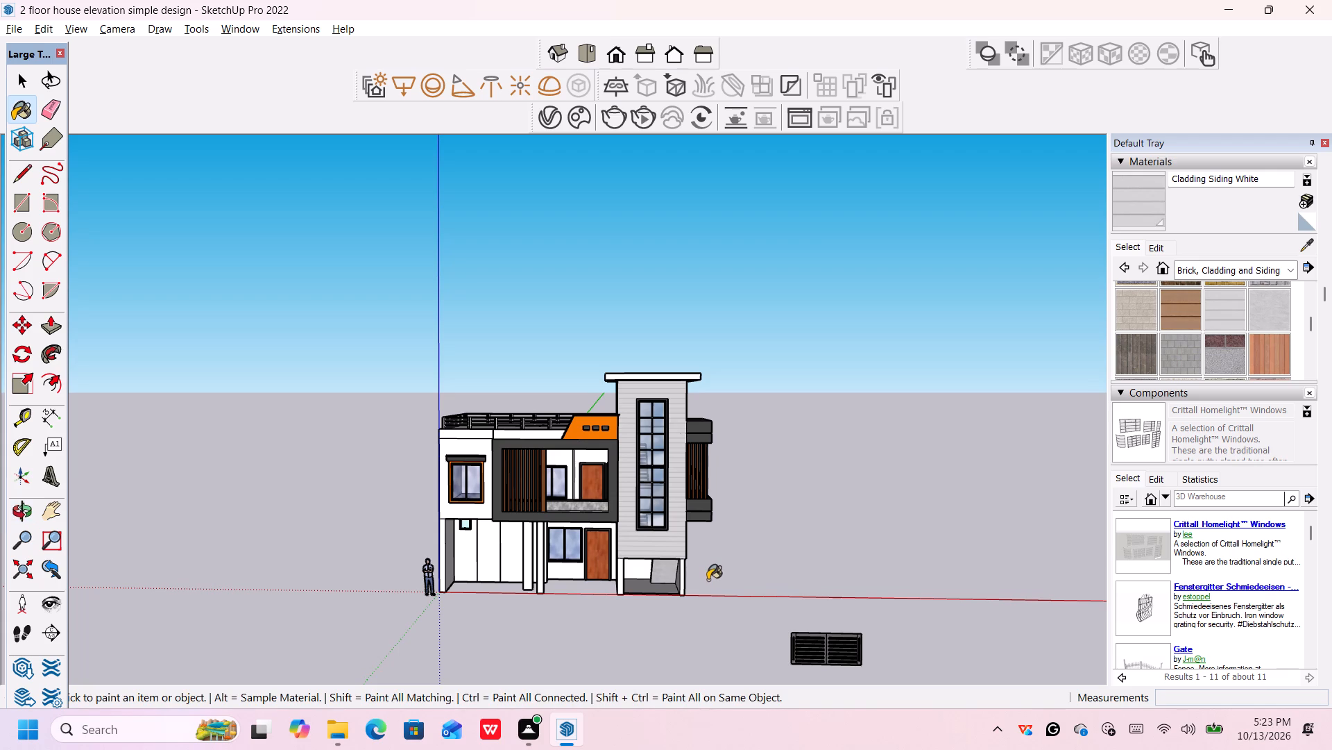
{"action": "middle_click_drag", "start_coordinate": [708, 574], "coordinate": [742, 587]}
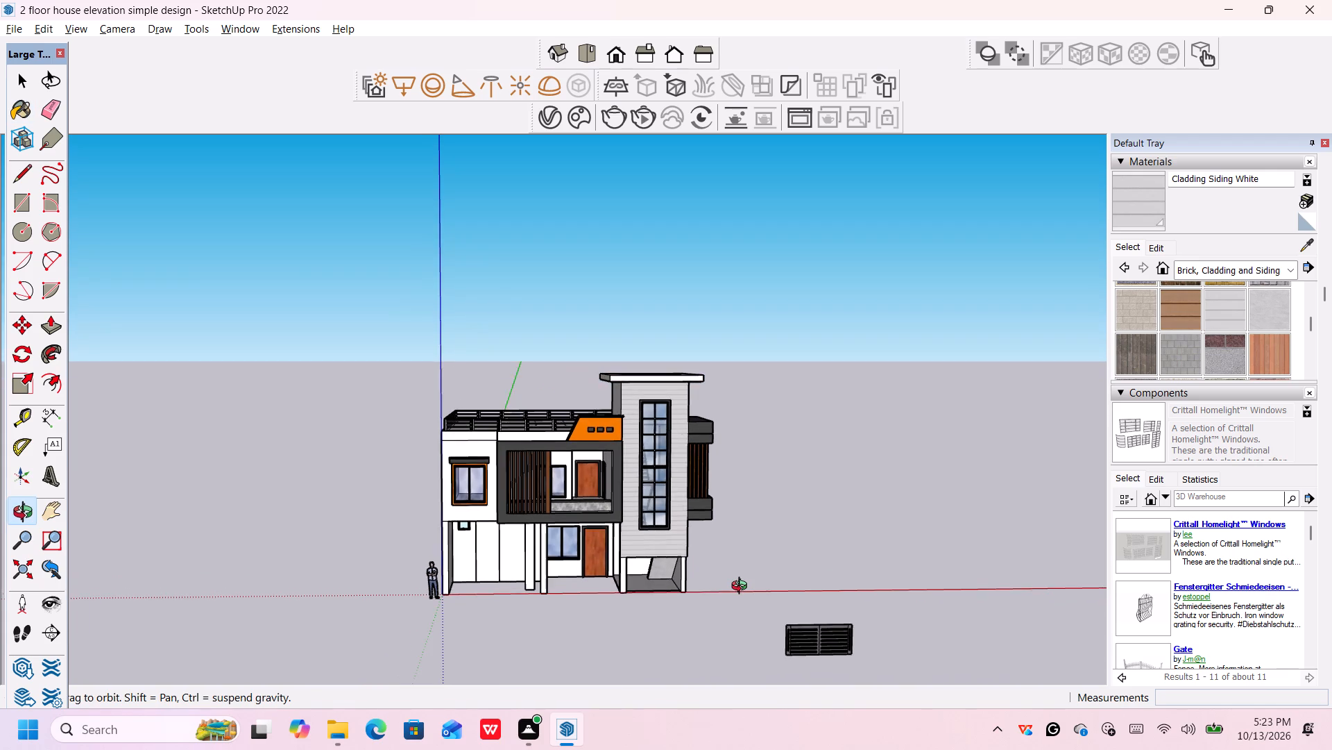
{"action": "middle_click_drag", "start_coordinate": [742, 587], "coordinate": [785, 620]}
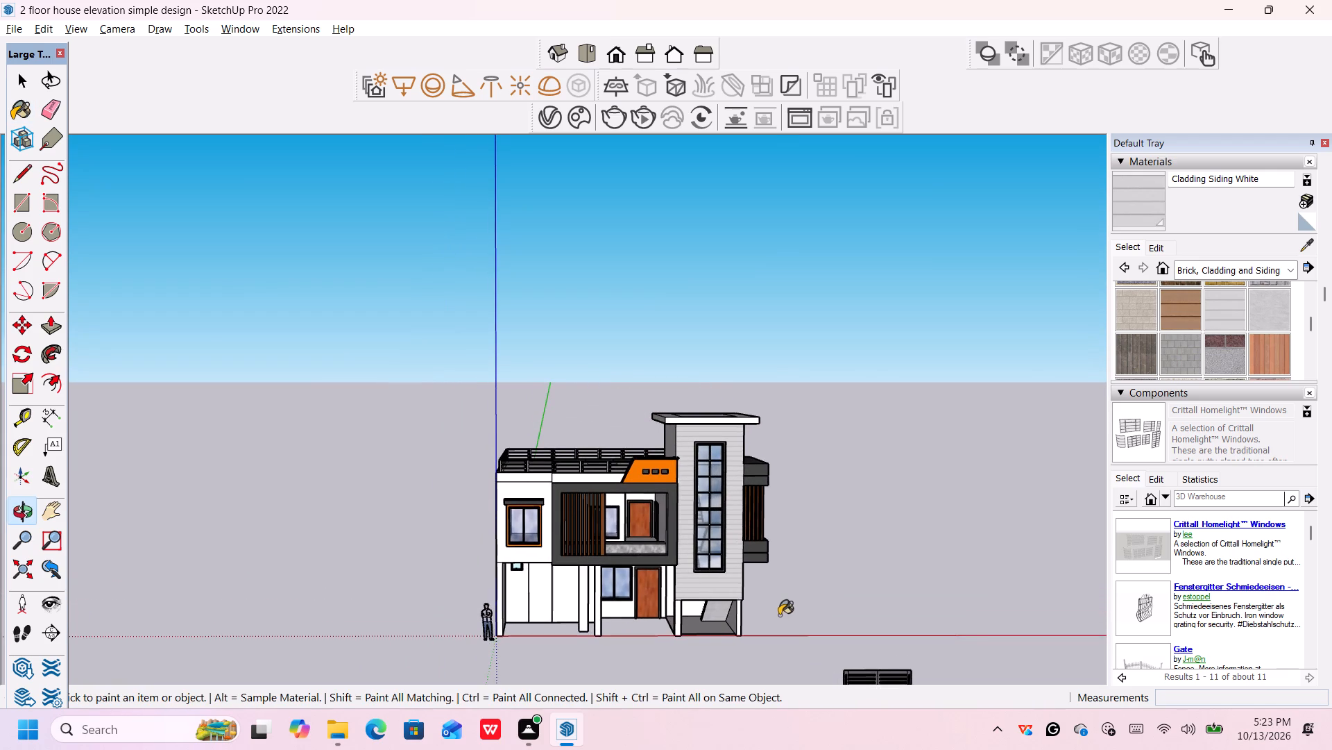
{"action": "scroll", "coordinate": [774, 604], "scroll_direction": "up", "scroll_amount": 3}
{"action": "middle_click_drag", "start_coordinate": [772, 610], "coordinate": [878, 559], "text": "shift"}
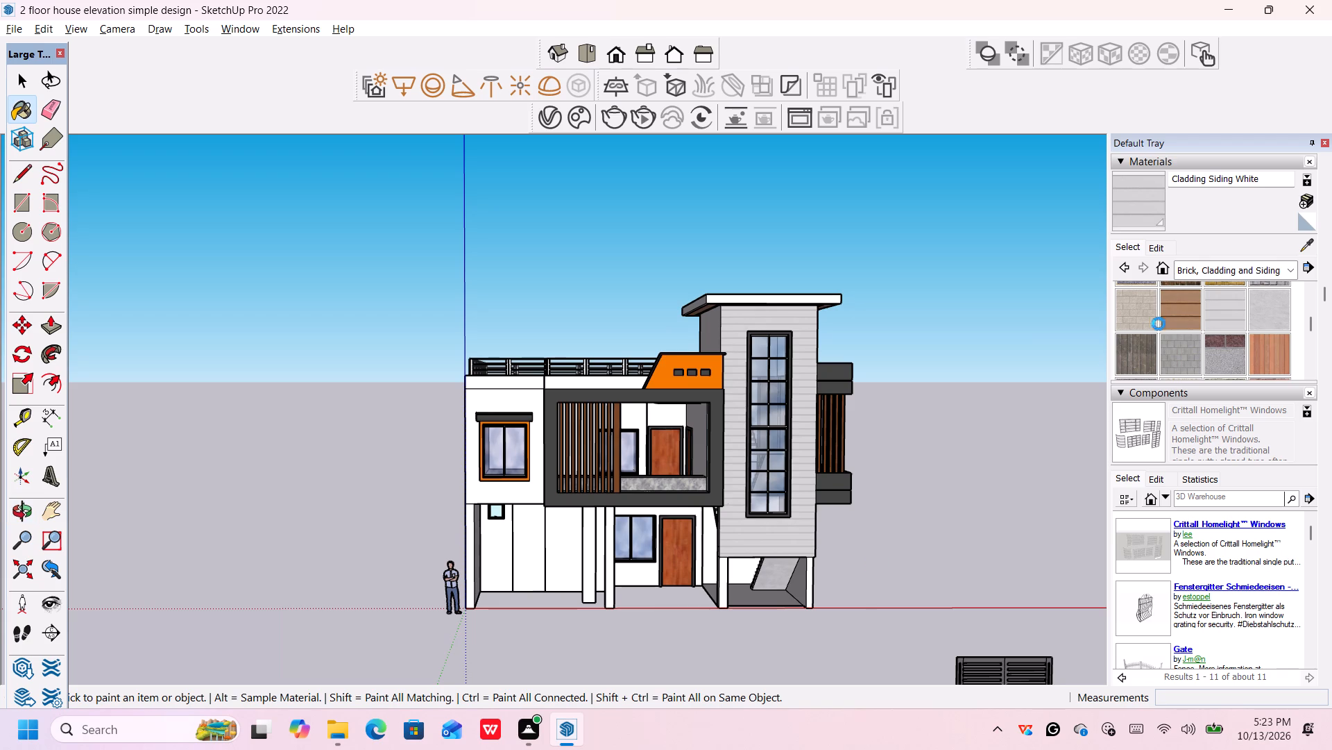
Lighten the Cladding Siding White material's colour to nearly full brightness, then finish painting.
{"action": "left_click", "coordinate": [1153, 249]}
{"action": "left_click", "coordinate": [1204, 310]}
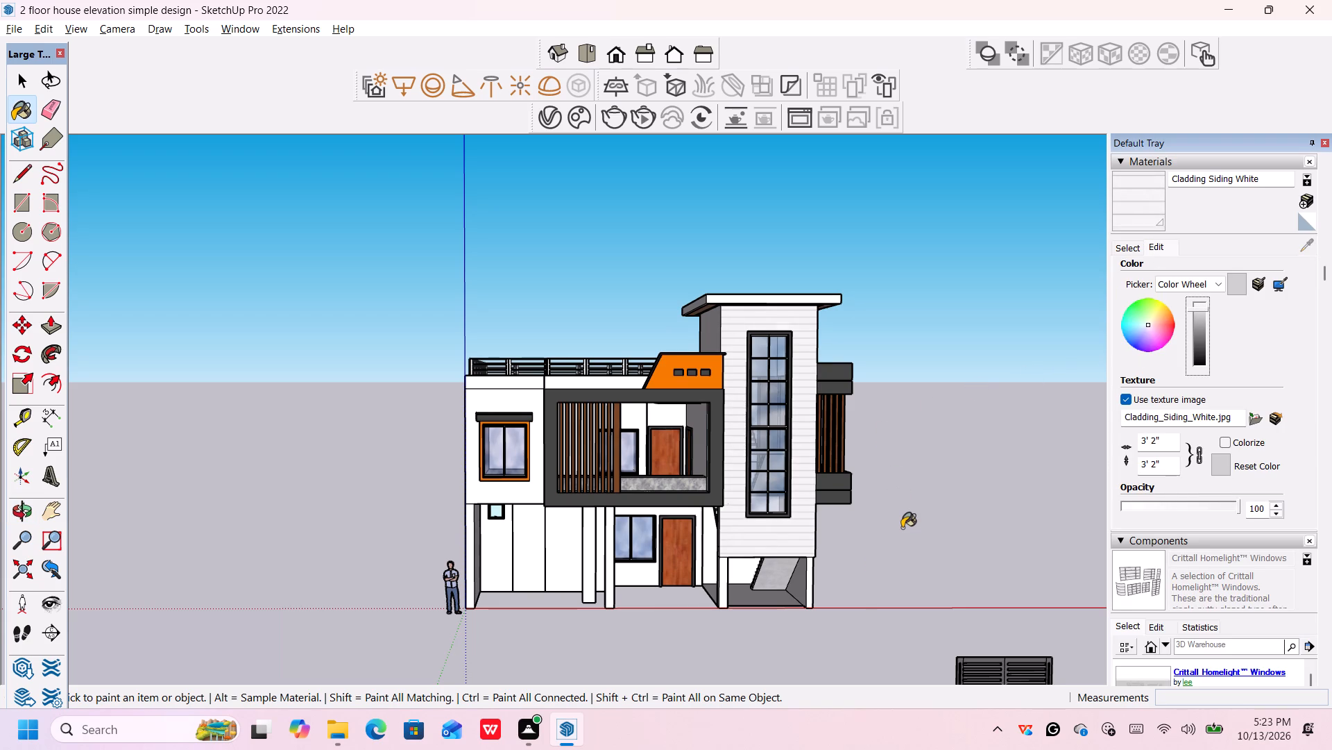
{"action": "key", "text": "space"}
{"action": "key", "text": "space"}
{"action": "key", "text": "Escape"}
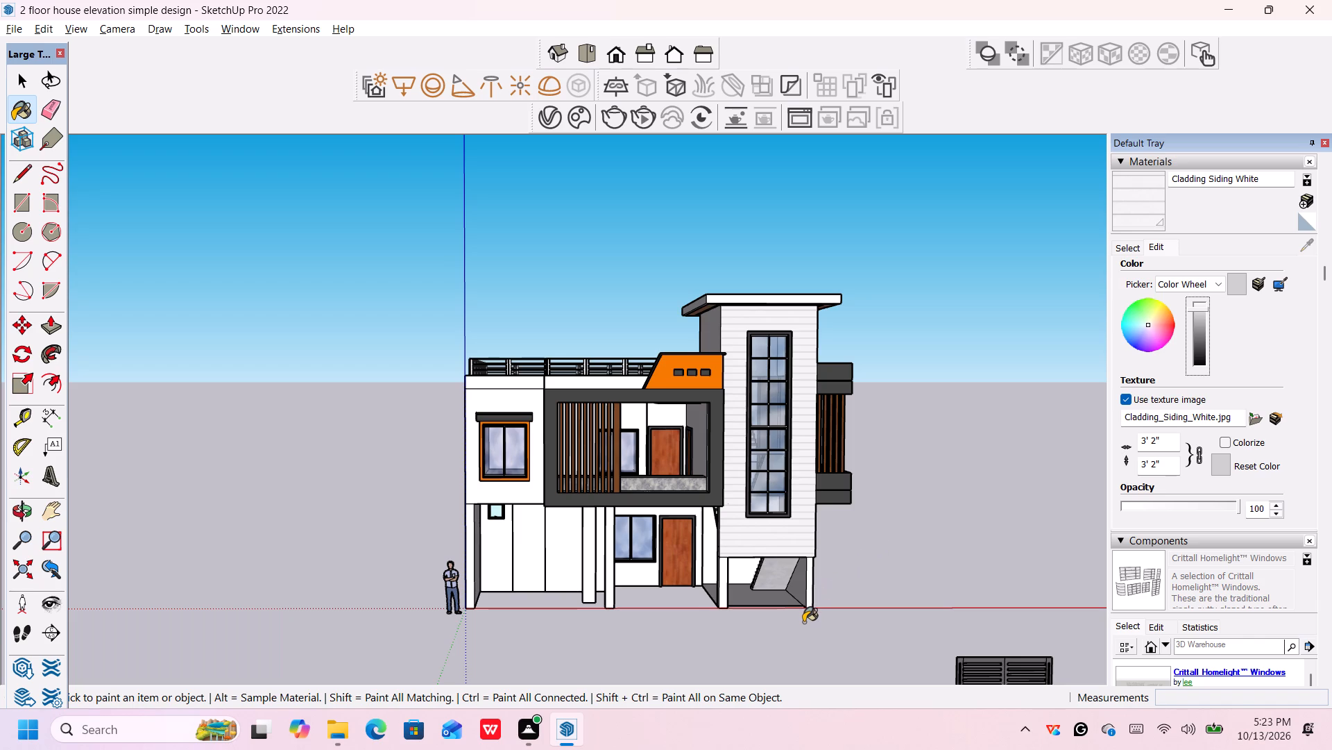
{"action": "key", "text": "space"}
{"action": "left_click", "coordinate": [808, 640]}
{"action": "left_click", "coordinate": [874, 619]}
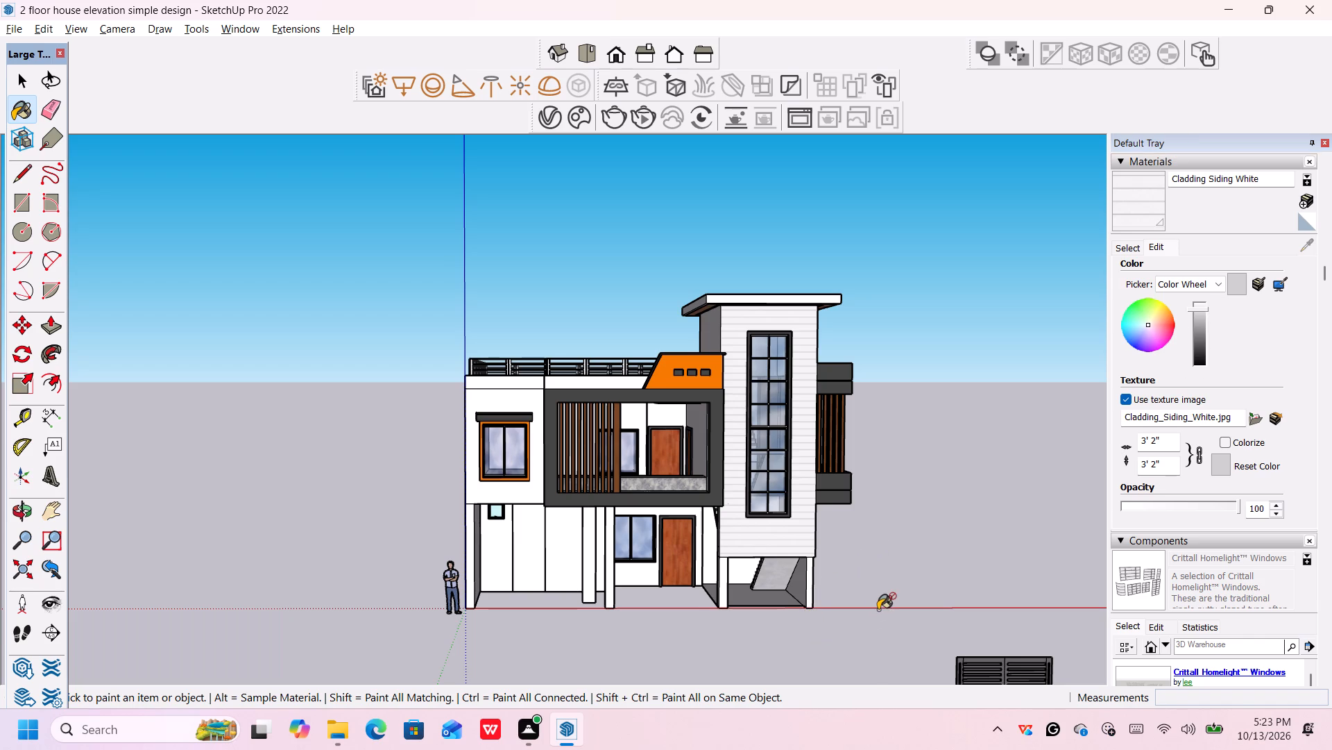
{"action": "left_click", "coordinate": [880, 609]}
{"action": "key", "text": "Escape"}
{"action": "key", "text": "space"}
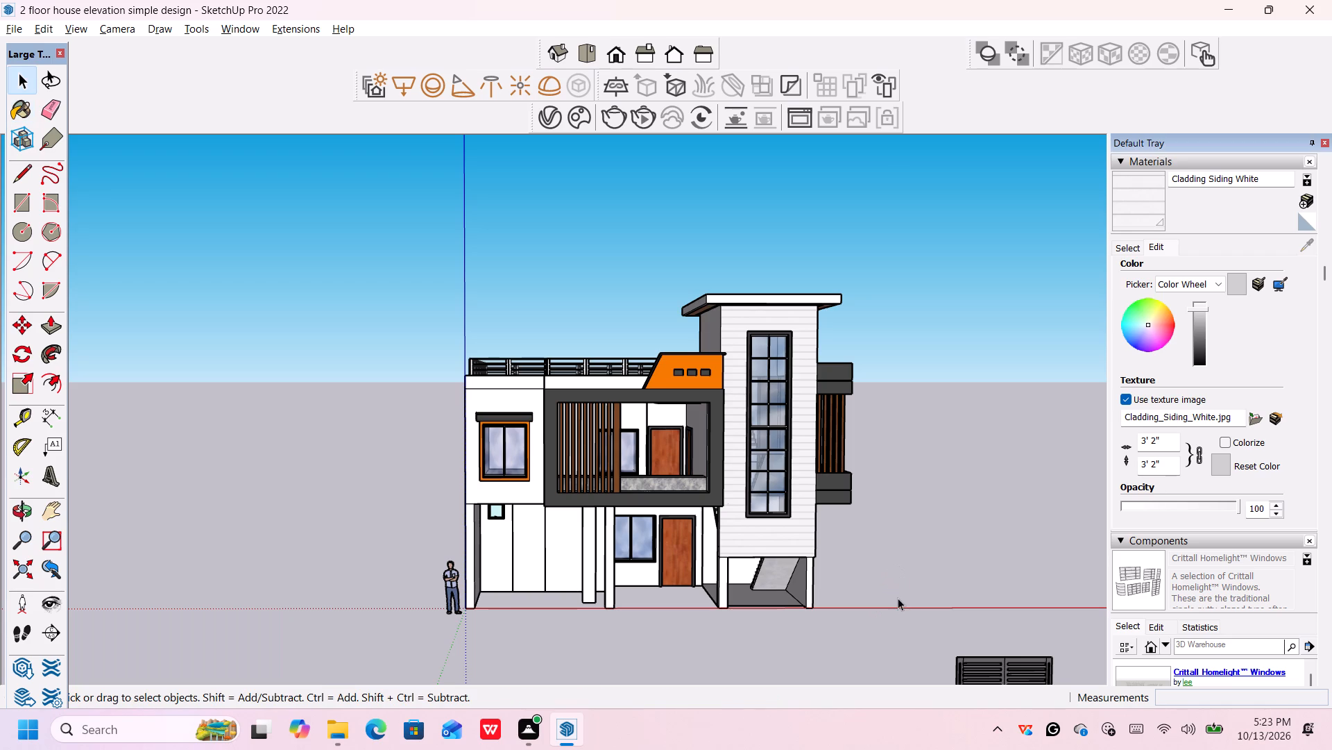
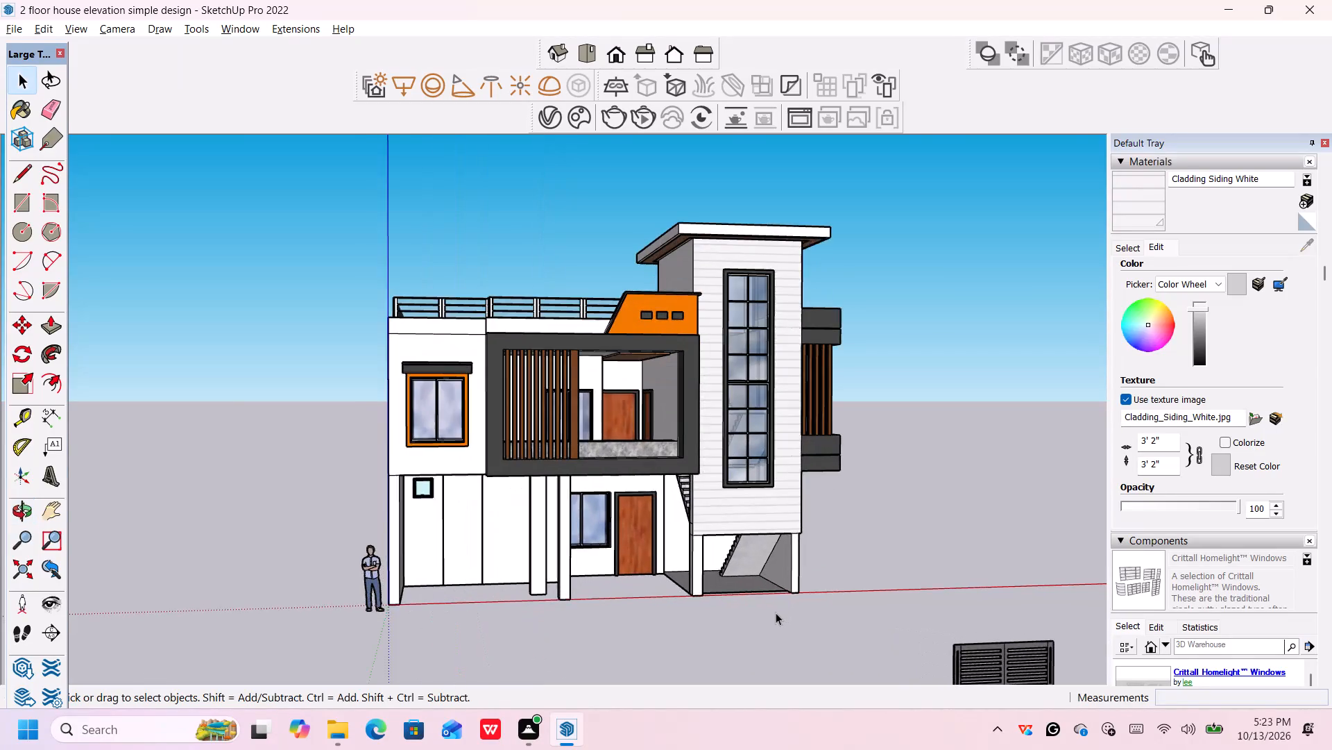
Examine the whole front elevation with the newly clad stair tower from several heights and distances.
{"action": "scroll", "coordinate": [776, 613], "scroll_direction": "down", "scroll_amount": 2}
{"action": "middle_click_drag", "start_coordinate": [775, 615], "coordinate": [812, 636]}
{"action": "scroll", "coordinate": [812, 636], "scroll_direction": "up", "scroll_amount": 1, "text": "shift"}
{"action": "scroll", "coordinate": [805, 643], "scroll_direction": "up", "scroll_amount": 1}
{"action": "middle_click_drag", "start_coordinate": [803, 643], "coordinate": [799, 672]}
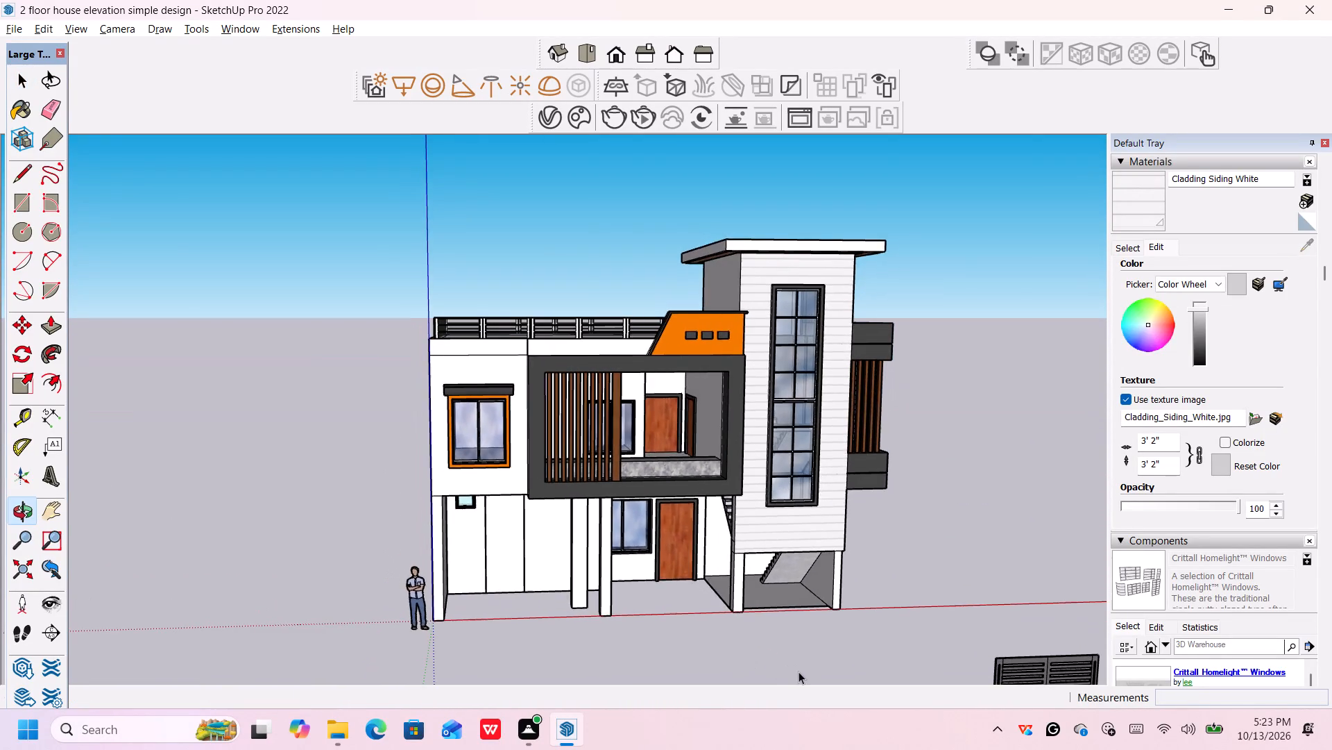
{"action": "scroll", "coordinate": [799, 667], "scroll_direction": "down", "scroll_amount": 3}
{"action": "scroll", "coordinate": [803, 656], "scroll_direction": "up", "scroll_amount": 1}
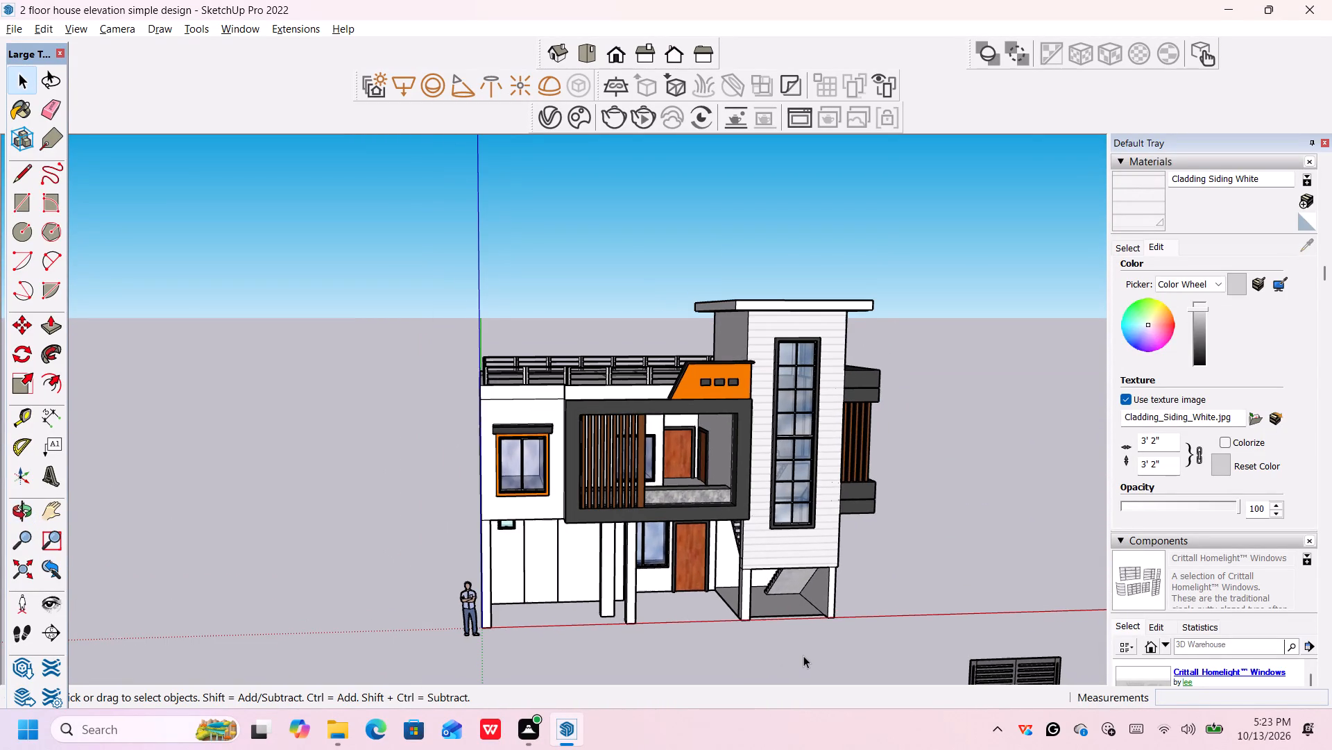
{"action": "scroll", "coordinate": [729, 595], "scroll_direction": "down", "scroll_amount": 2}
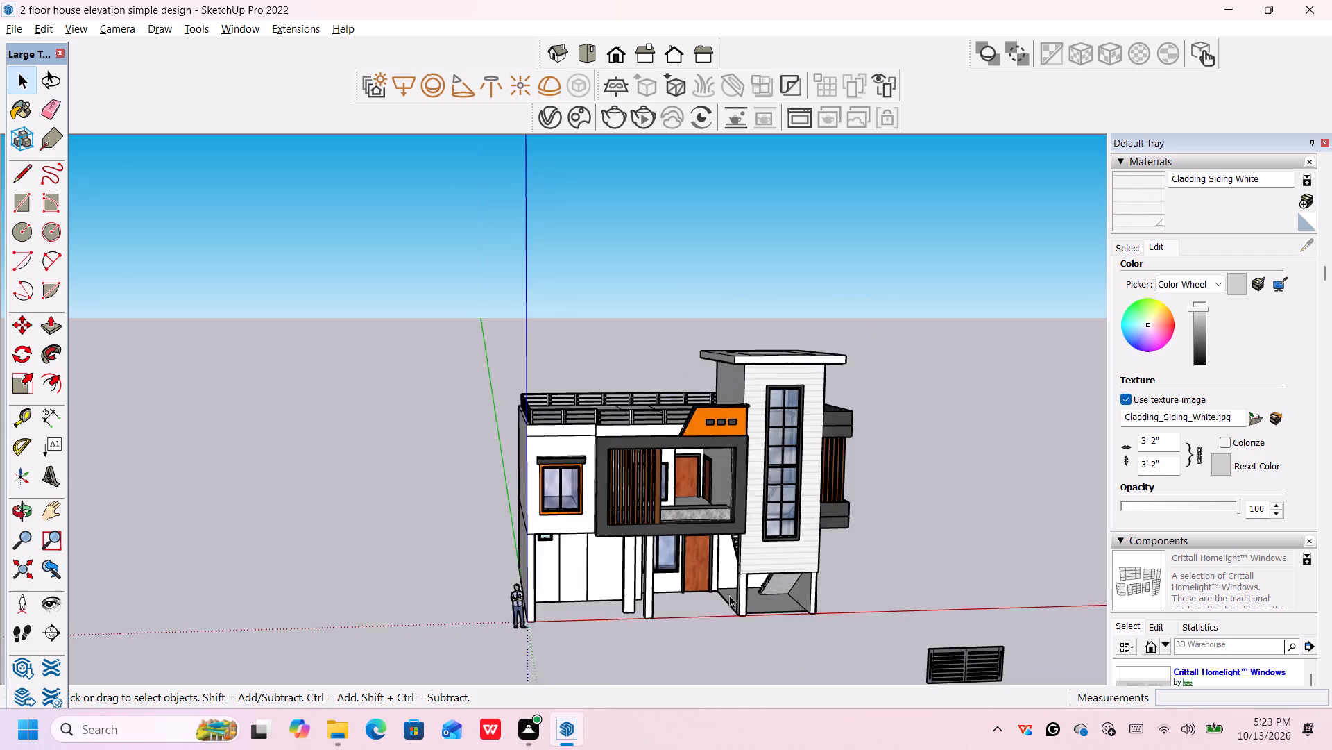
{"action": "scroll", "coordinate": [729, 595], "scroll_direction": "down", "scroll_amount": 1}
{"action": "scroll", "coordinate": [606, 662], "scroll_direction": "up", "scroll_amount": 2}
{"action": "middle_click_drag", "start_coordinate": [608, 656], "coordinate": [608, 656]}
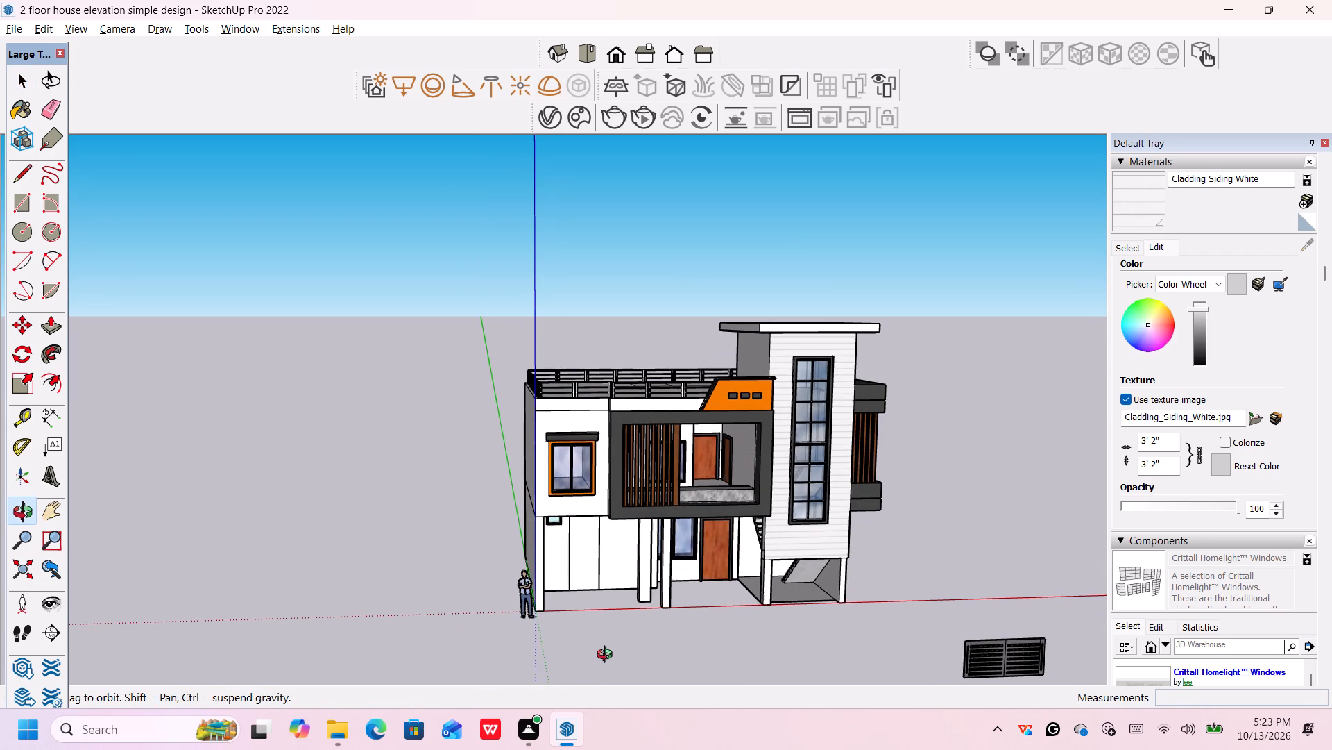
{"action": "middle_click_drag", "start_coordinate": [608, 656], "coordinate": [587, 631]}
{"action": "key", "text": "Escape"}
{"action": "middle_click_drag", "start_coordinate": [618, 650], "coordinate": [622, 653]}
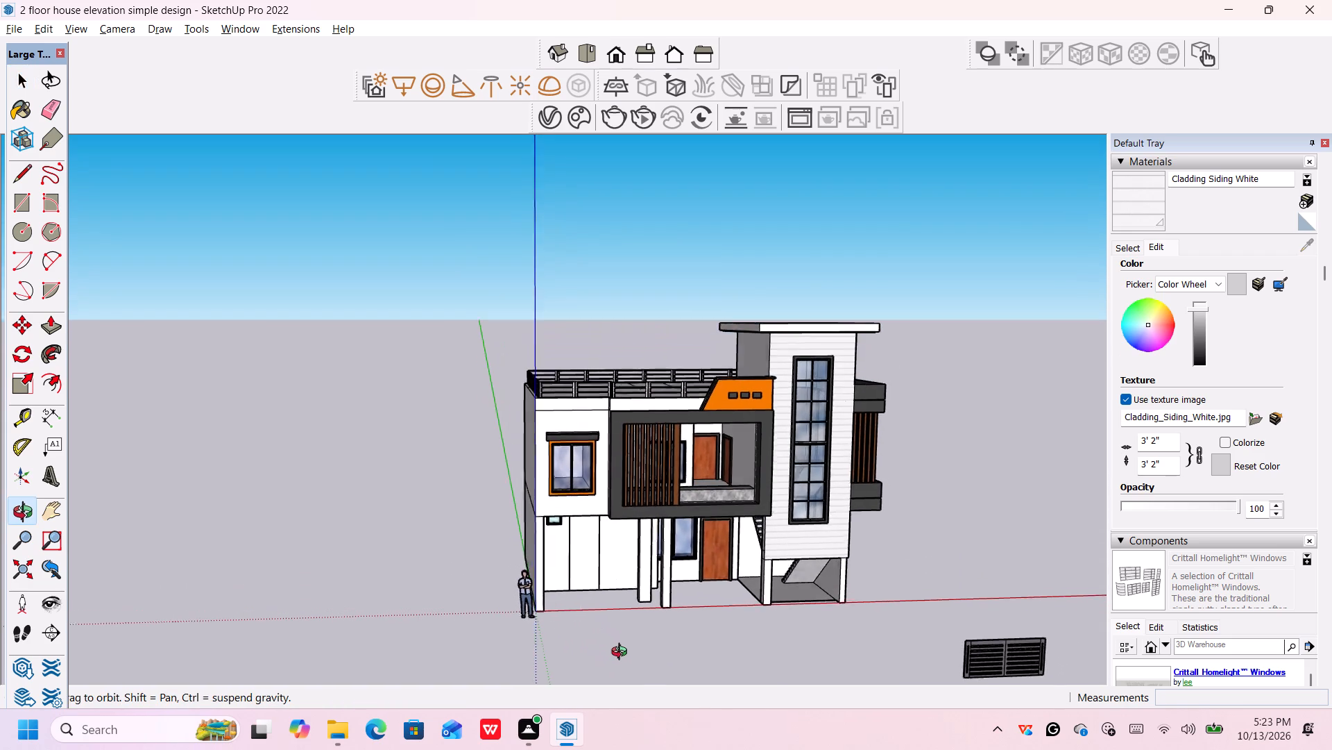
{"action": "middle_click_drag", "start_coordinate": [622, 653], "coordinate": [586, 625]}
{"action": "key", "text": "space"}
{"action": "key", "text": "space"}
{"action": "key", "text": "space"}
{"action": "key", "text": "space"}
{"action": "key", "text": "space"}
{"action": "key", "text": "space"}
{"action": "key", "text": "space"}
{"action": "key", "text": "space"}
{"action": "key", "text": "space"}
{"action": "key", "text": "space"}
{"action": "middle_click_drag", "start_coordinate": [595, 639], "coordinate": [572, 621]}
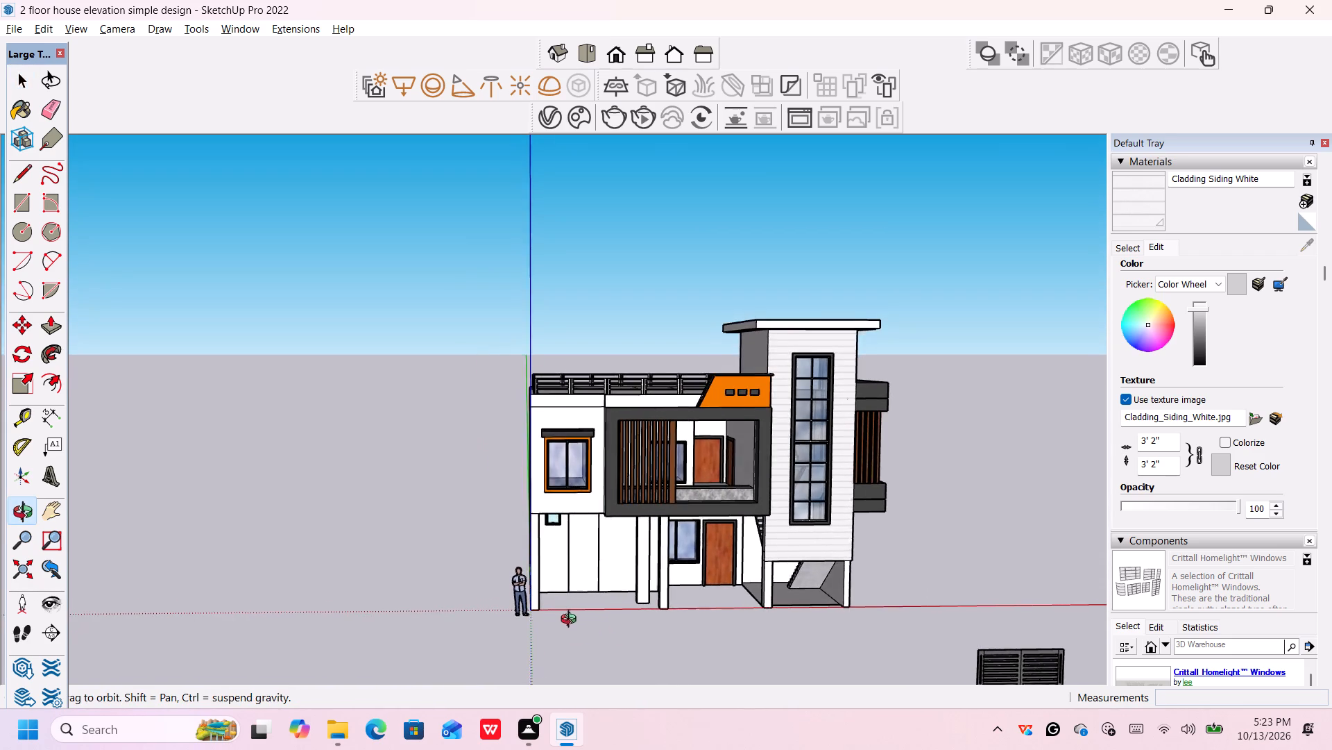
{"action": "middle_click_drag", "start_coordinate": [572, 621], "coordinate": [432, 506]}
{"action": "scroll", "coordinate": [728, 574], "scroll_direction": "up", "scroll_amount": 2}
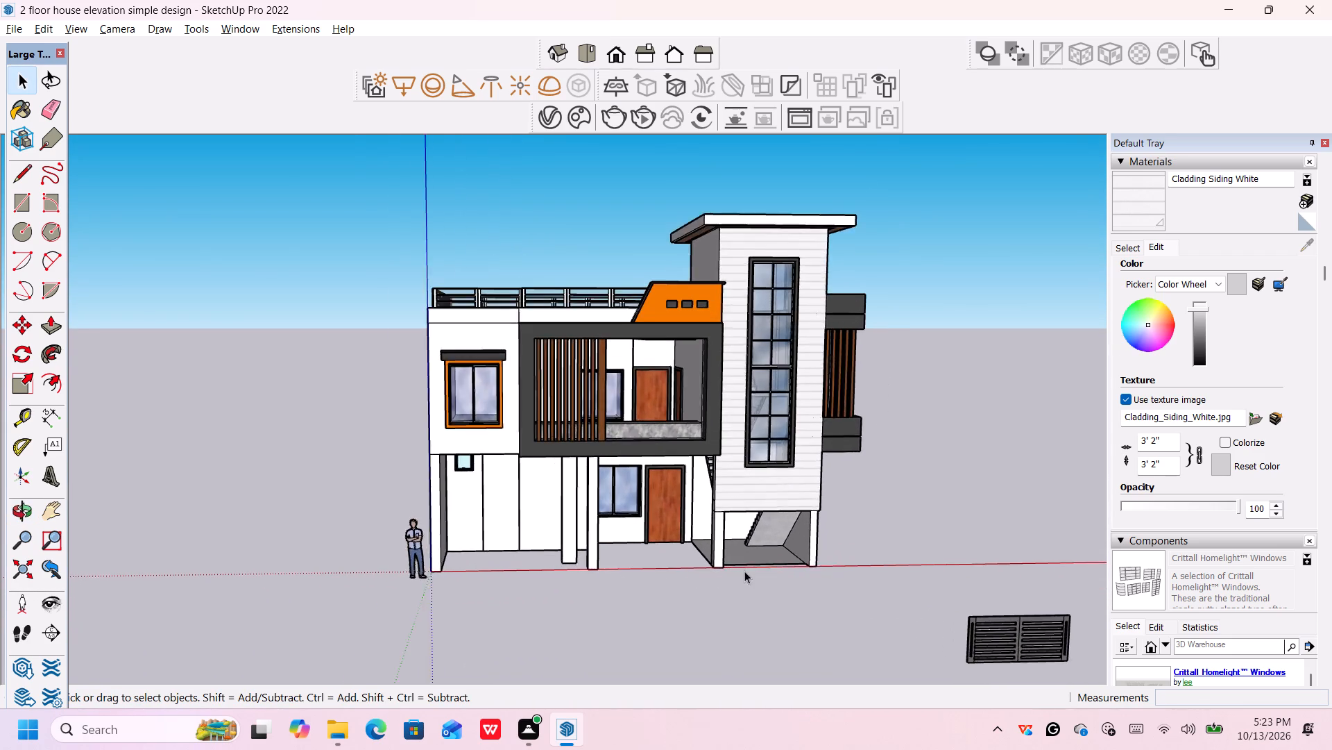
{"action": "scroll", "coordinate": [744, 571], "scroll_direction": "up", "scroll_amount": 2}
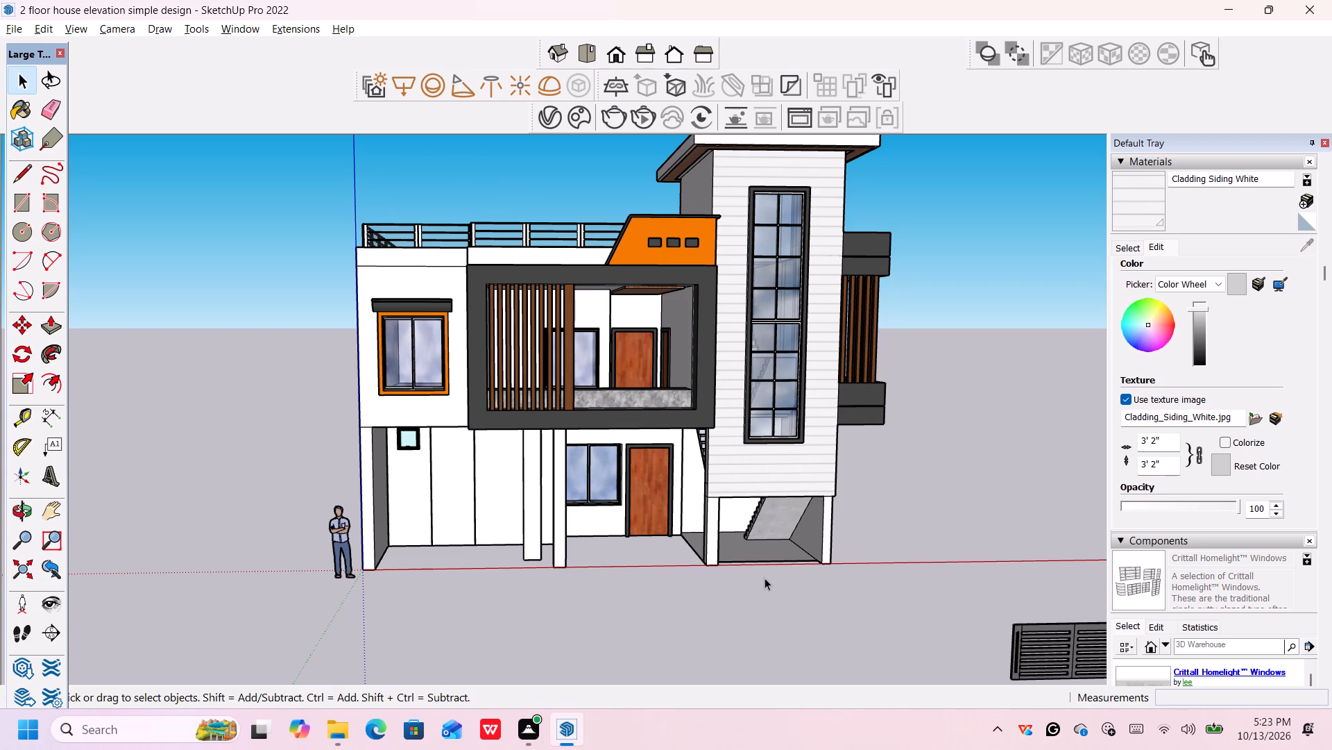
{"action": "middle_click_drag", "start_coordinate": [651, 582], "coordinate": [685, 630]}
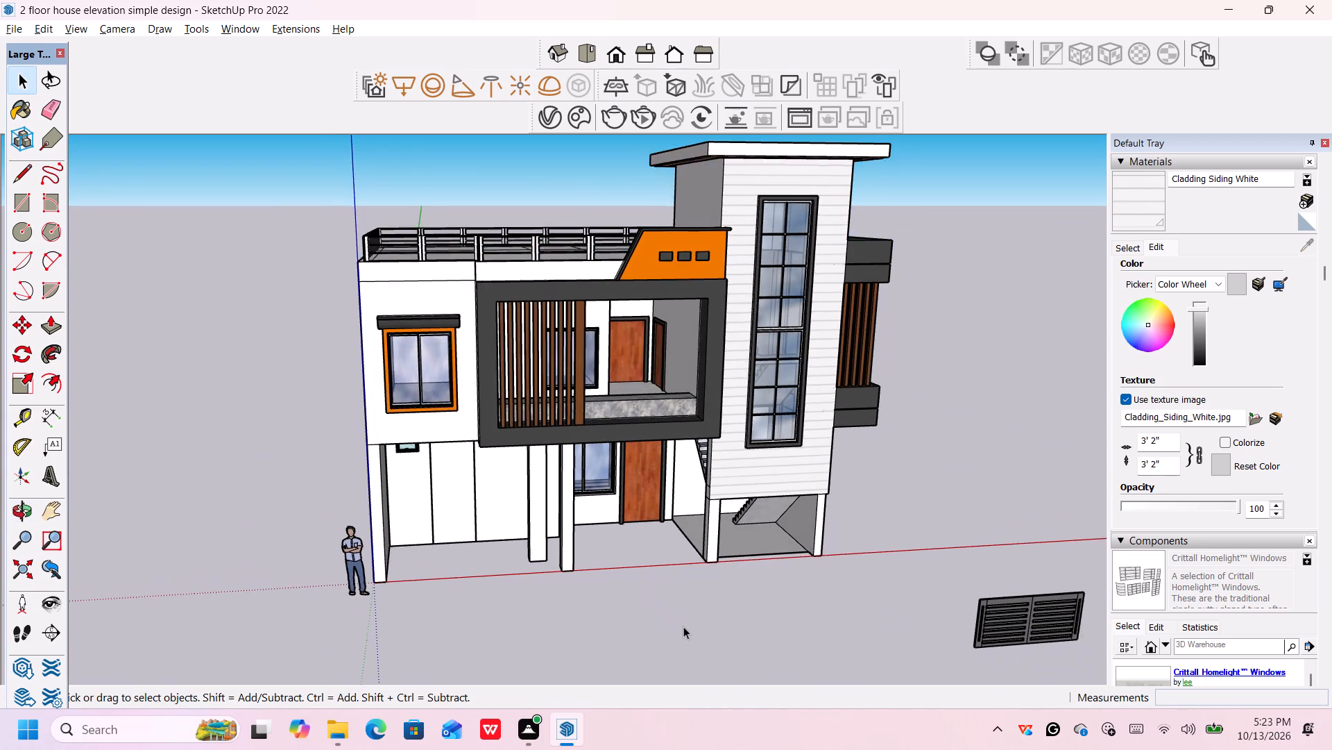
{"action": "scroll", "coordinate": [680, 619], "scroll_direction": "up", "scroll_amount": 1}
{"action": "middle_click_drag", "start_coordinate": [481, 585], "coordinate": [501, 610]}
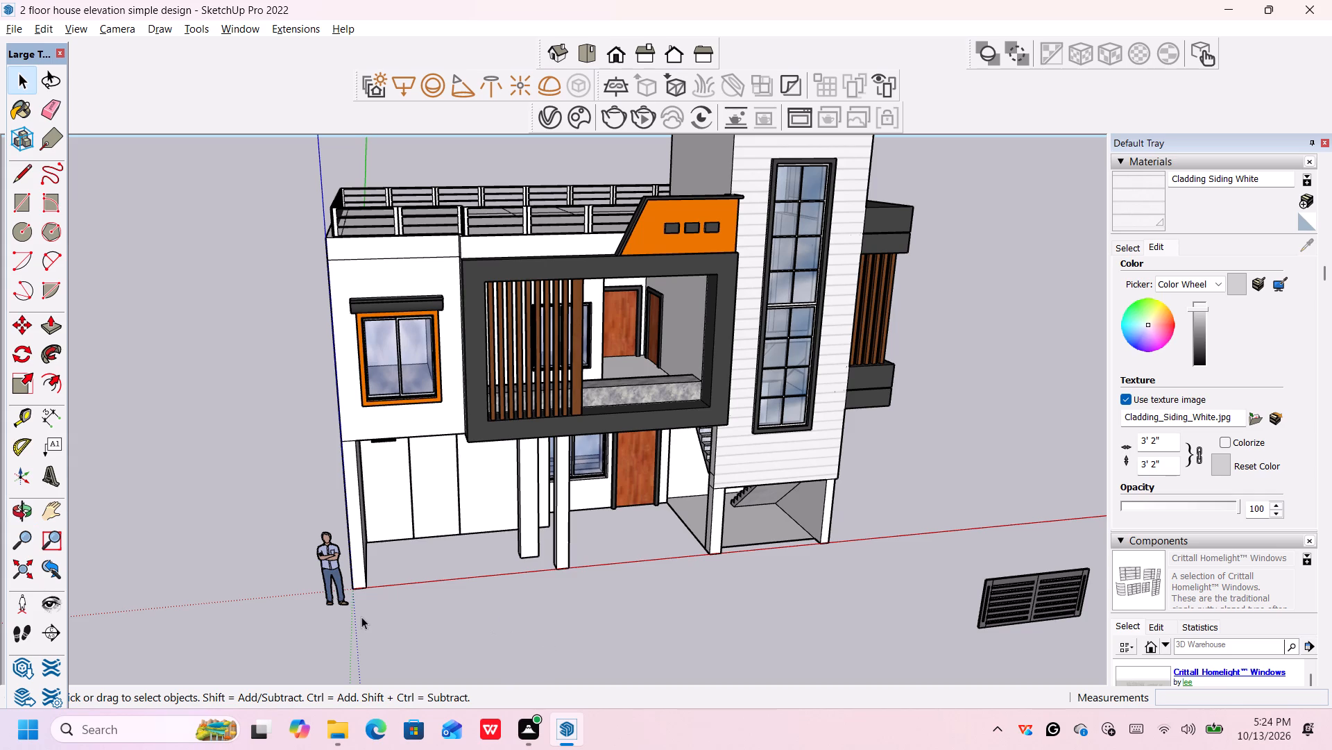
Place a horizontal guide 6' above the ground on the front face of the end wall beside the human figure.
{"action": "key", "text": "l"}
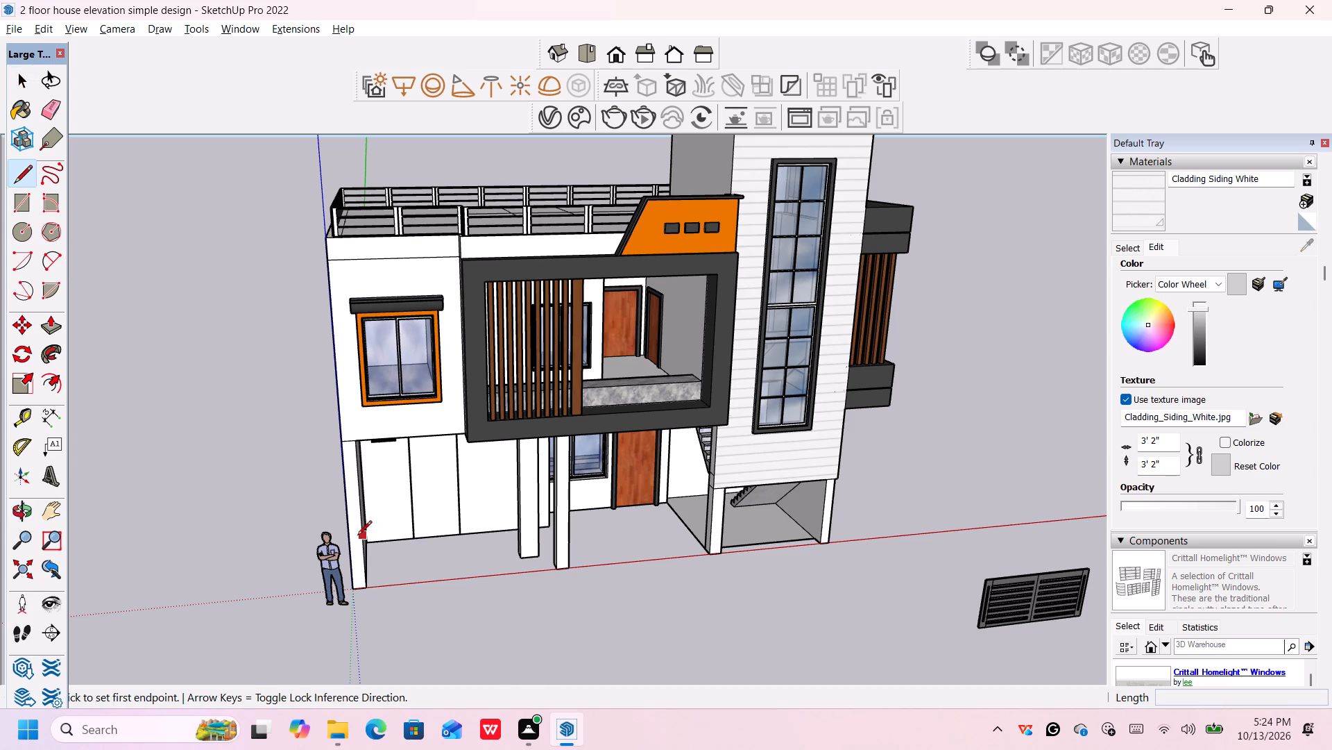
{"action": "key", "text": "Escape"}
{"action": "key", "text": "t"}
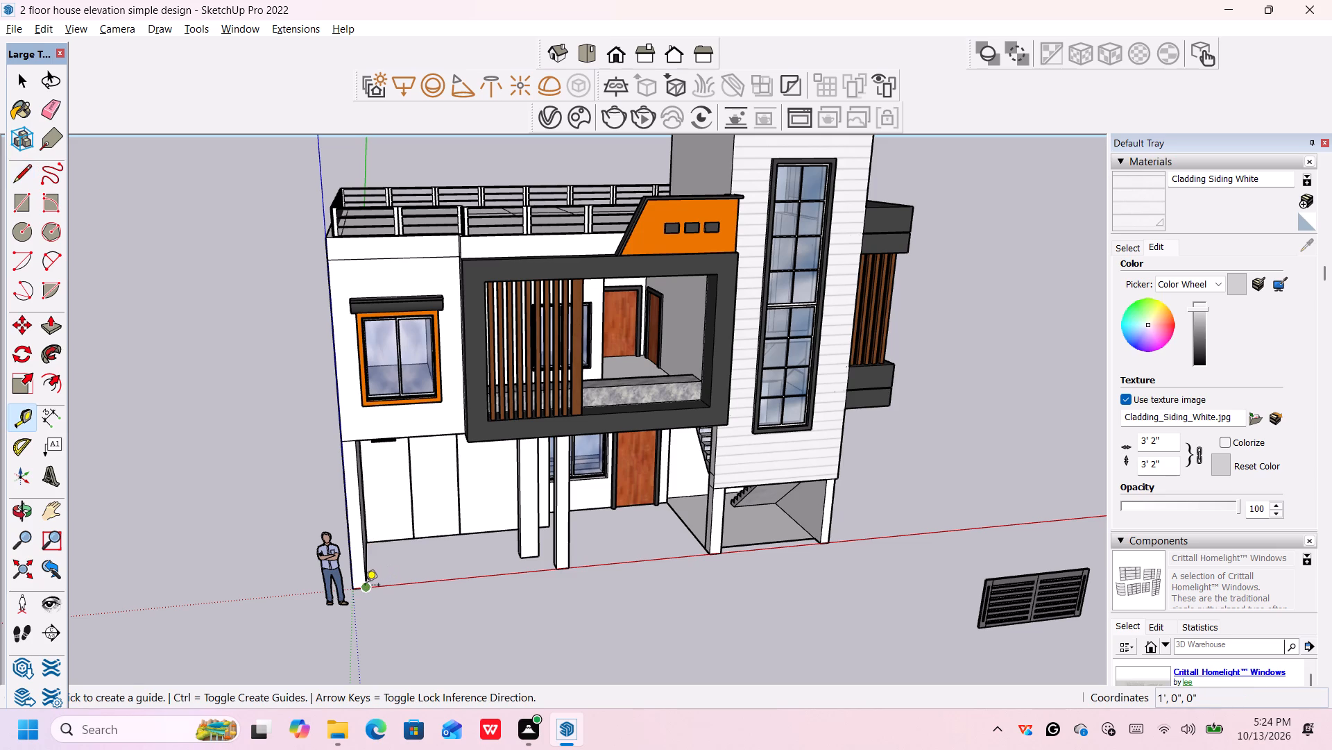
{"action": "scroll", "coordinate": [354, 592], "scroll_direction": "up", "scroll_amount": 11}
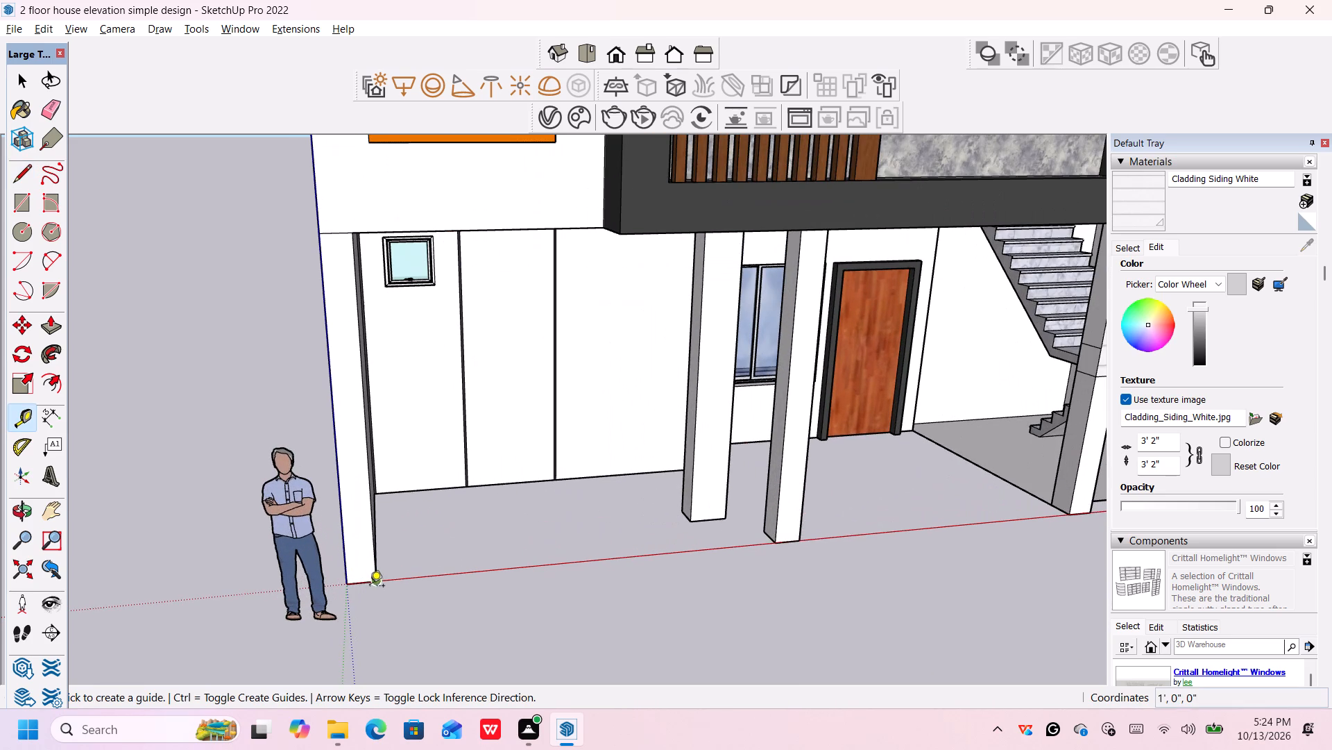
{"action": "left_click", "coordinate": [365, 583]}
{"action": "scroll", "coordinate": [341, 296], "scroll_direction": "down", "scroll_amount": 7}
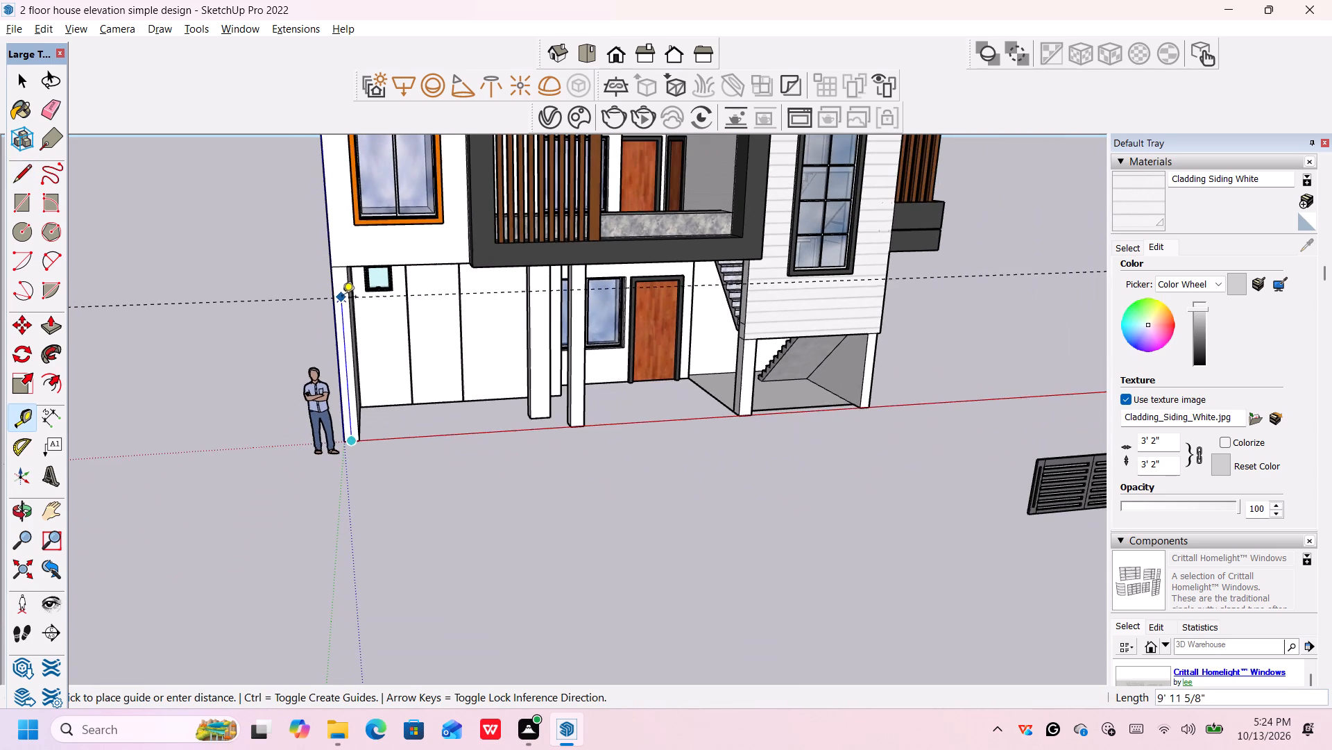
{"action": "scroll", "coordinate": [342, 298], "scroll_direction": "down", "scroll_amount": 1}
{"action": "middle_click_drag", "start_coordinate": [366, 349], "coordinate": [355, 249]}
{"action": "scroll", "coordinate": [343, 264], "scroll_direction": "up", "scroll_amount": 1}
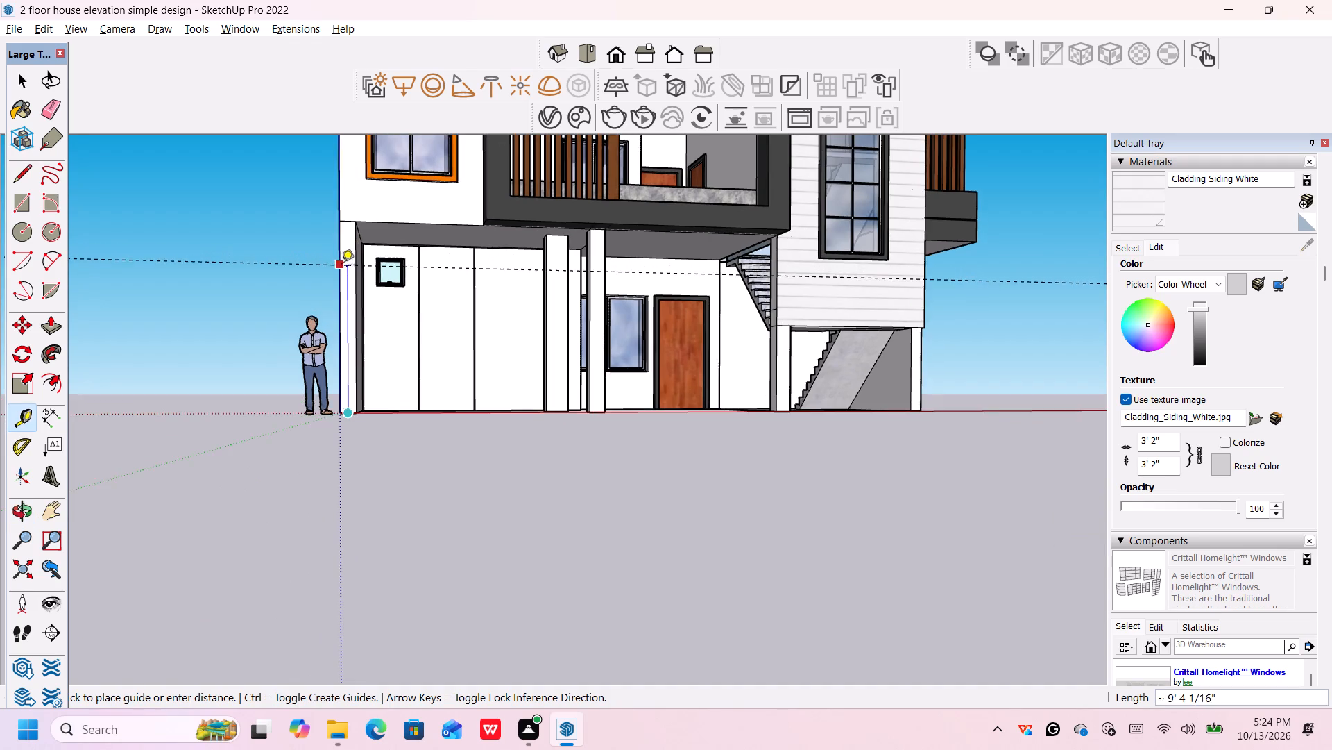
{"action": "middle_click_drag", "start_coordinate": [336, 267], "coordinate": [315, 269]}
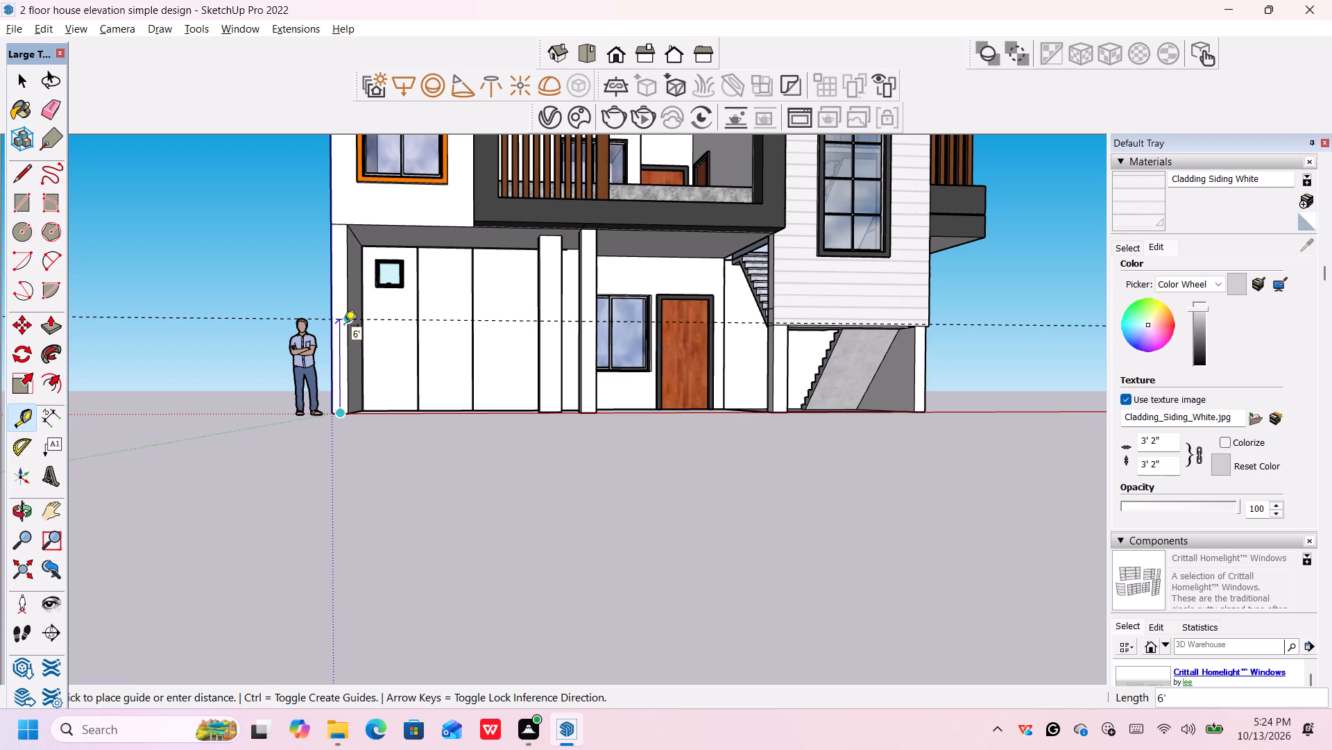
{"action": "left_click", "coordinate": [344, 326]}
{"action": "key", "text": "space"}
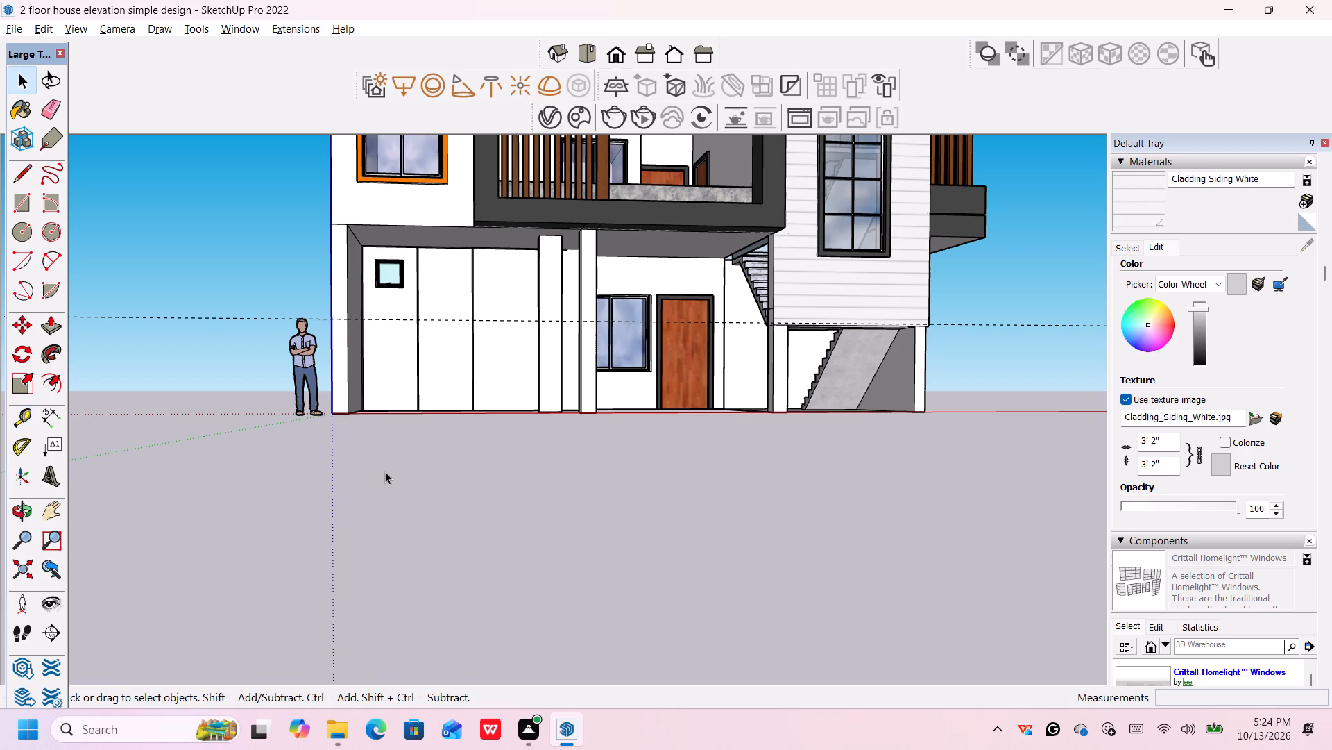
Draw a 1' line along the guide across the end wall's front face to split off its lower part.
{"action": "key", "text": "l"}
{"action": "scroll", "coordinate": [339, 308], "scroll_direction": "up", "scroll_amount": 3}
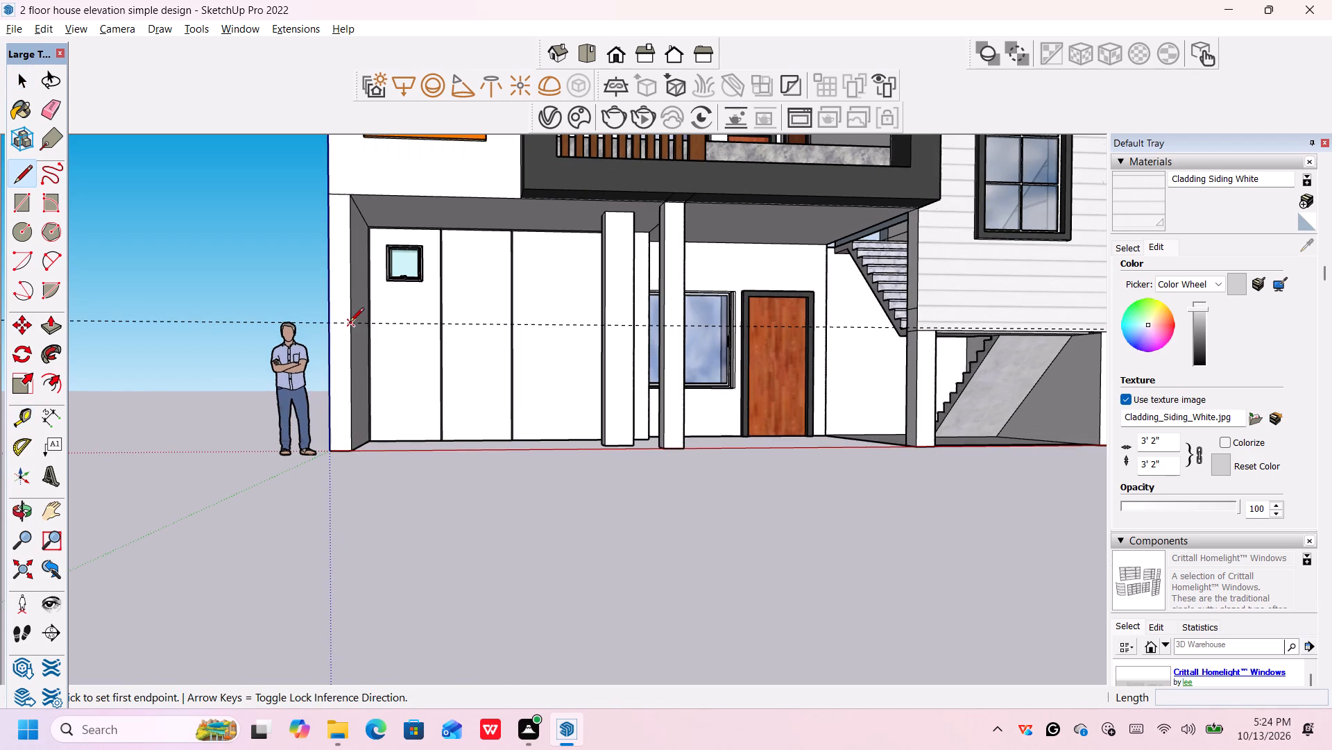
{"action": "left_click", "coordinate": [350, 323]}
{"action": "left_click", "coordinate": [330, 325]}
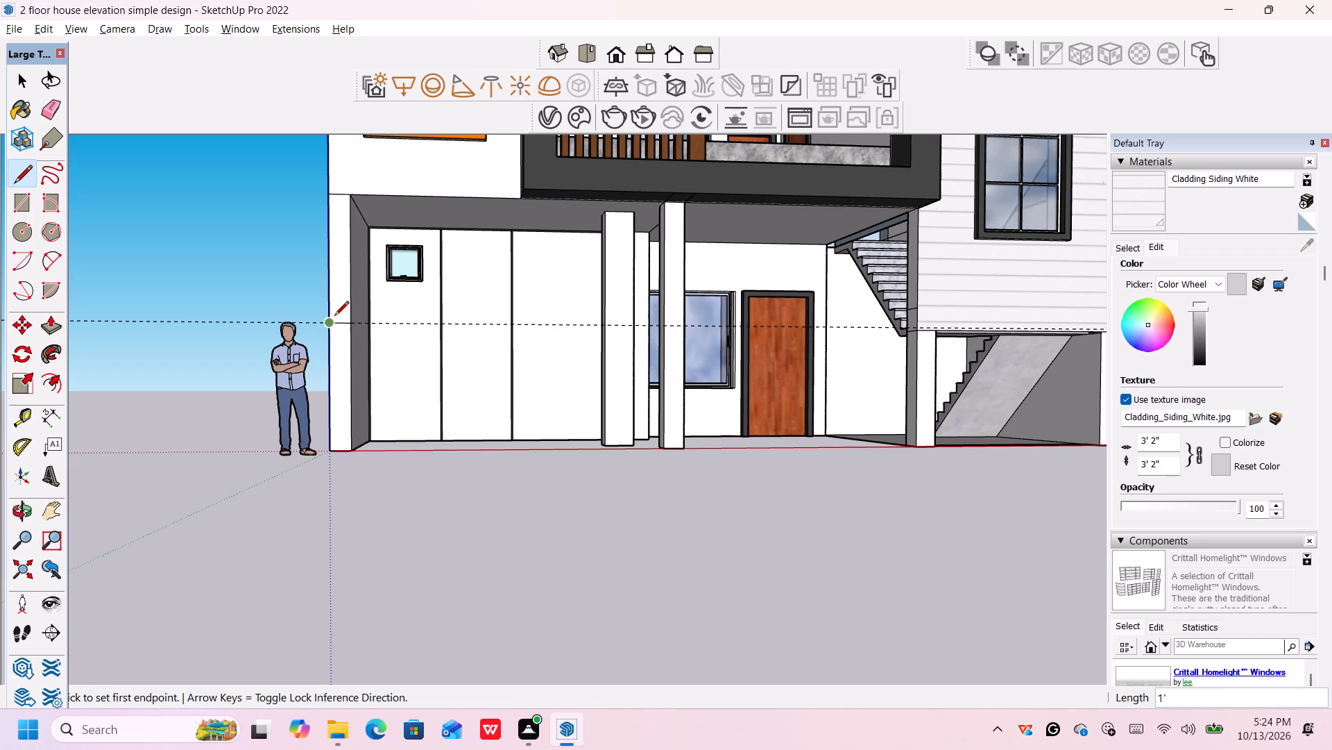
{"action": "scroll", "coordinate": [397, 484], "scroll_direction": "up", "scroll_amount": 1}
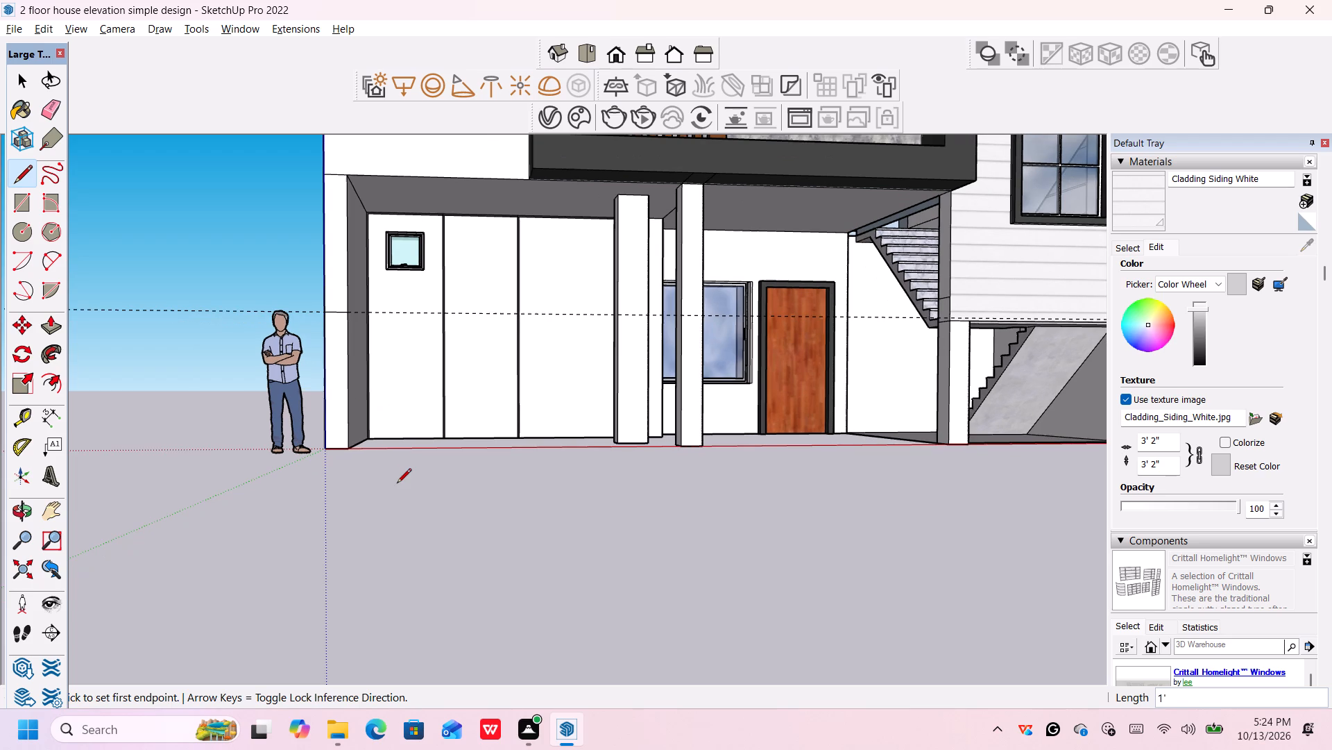
{"action": "key", "text": "space"}
Extrude the split-off lower part of the end wall's front face outward about 4' as a low boundary wall.
{"action": "middle_click_drag", "start_coordinate": [431, 449], "coordinate": [427, 485]}
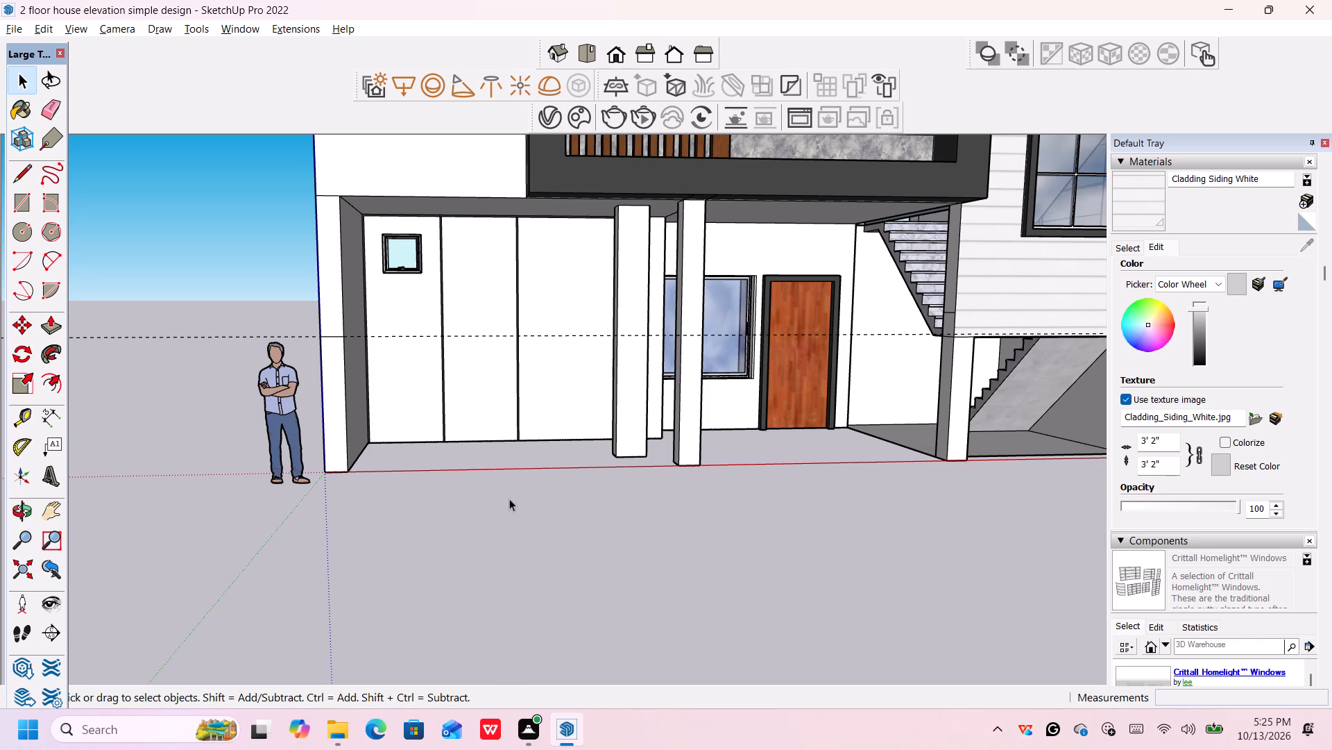
{"action": "key", "text": "p"}
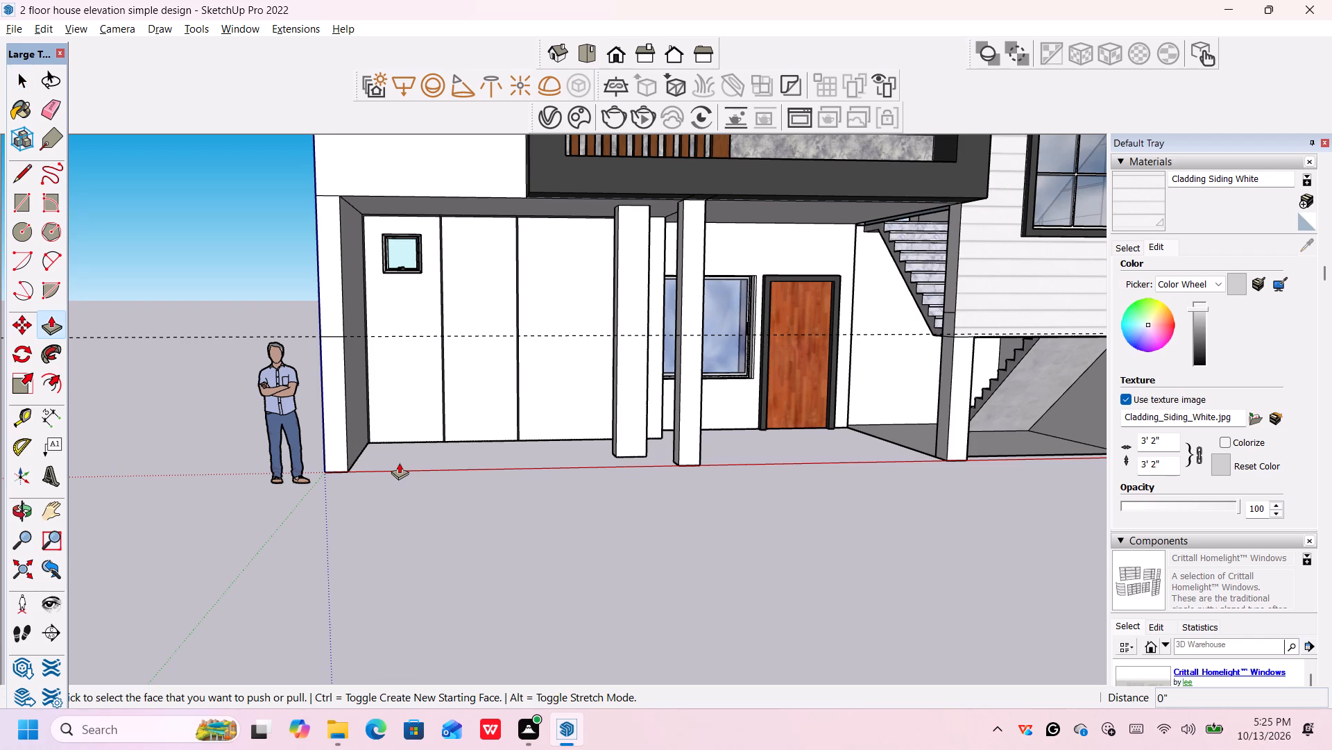
{"action": "scroll", "coordinate": [400, 462], "scroll_direction": "down", "scroll_amount": 1}
{"action": "left_click", "coordinate": [340, 405]}
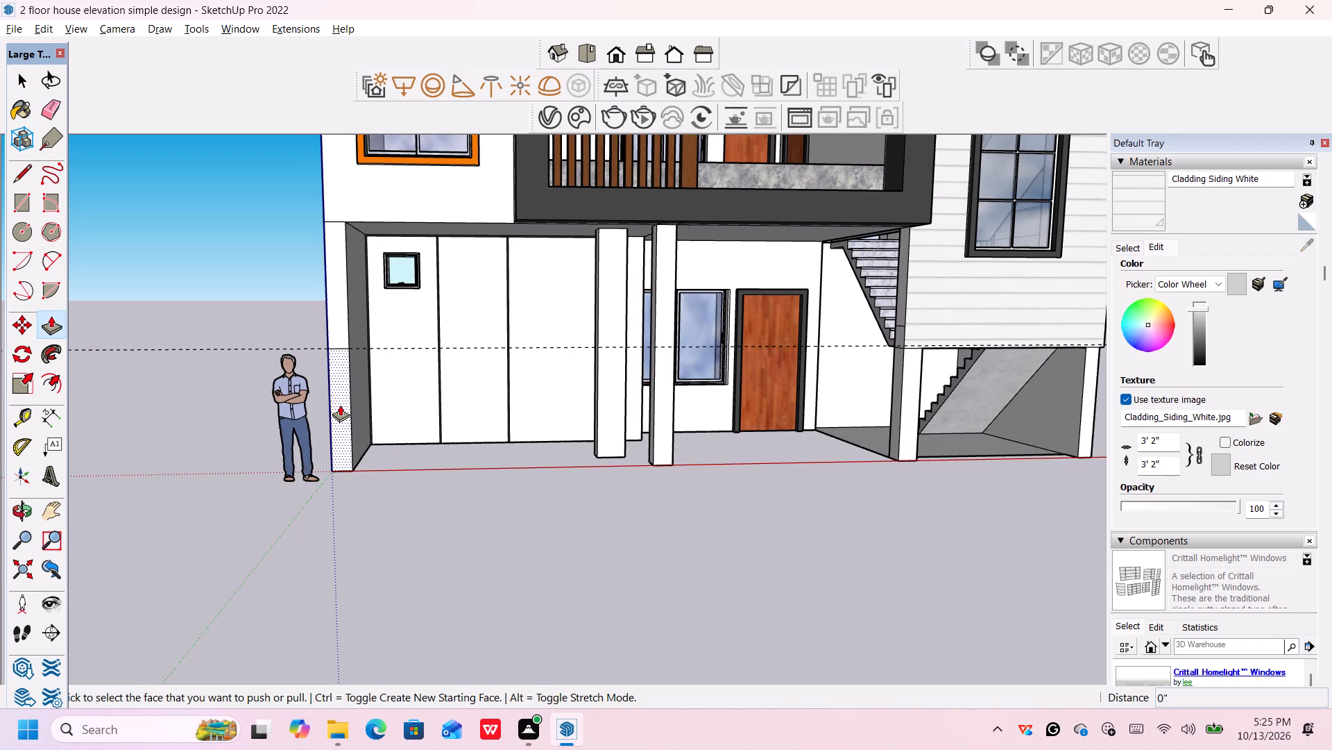
{"action": "scroll", "coordinate": [348, 456], "scroll_direction": "down", "scroll_amount": 5}
{"action": "middle_click_drag", "start_coordinate": [348, 458], "coordinate": [402, 472]}
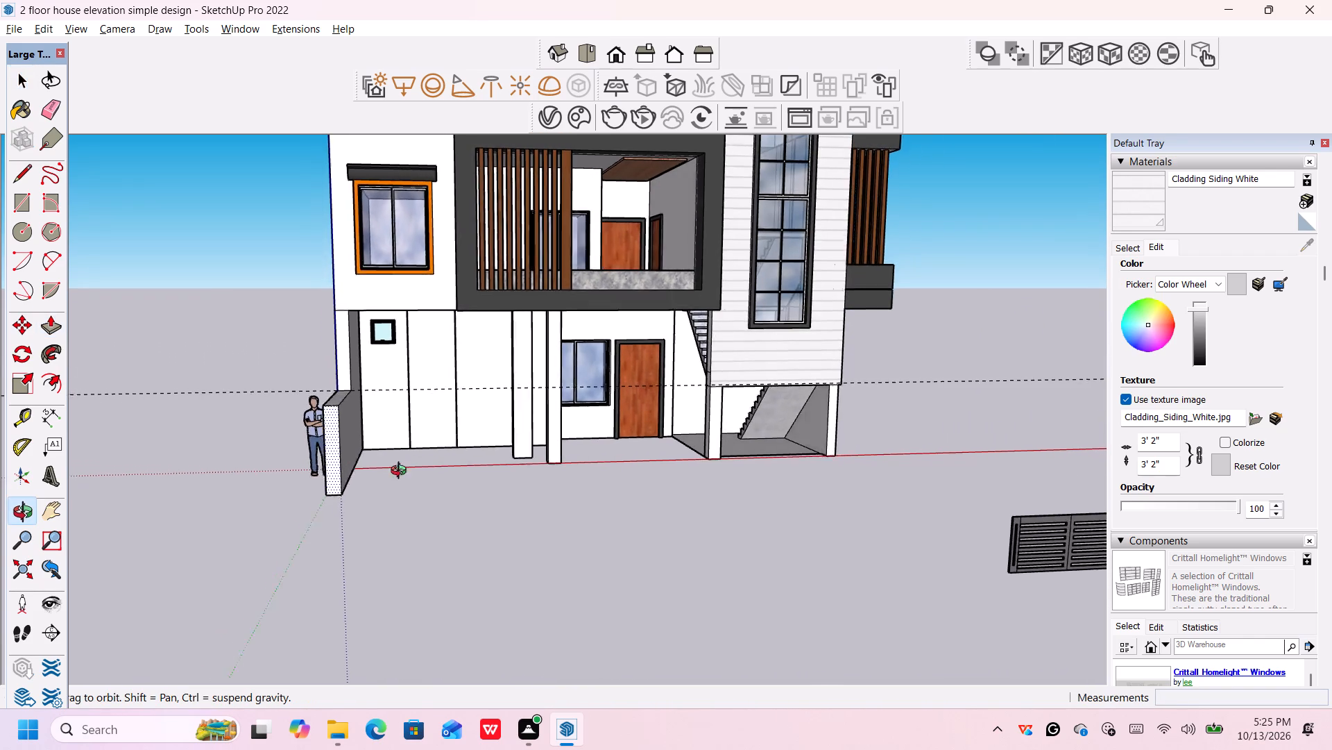
{"action": "middle_click_drag", "start_coordinate": [402, 472], "coordinate": [425, 476]}
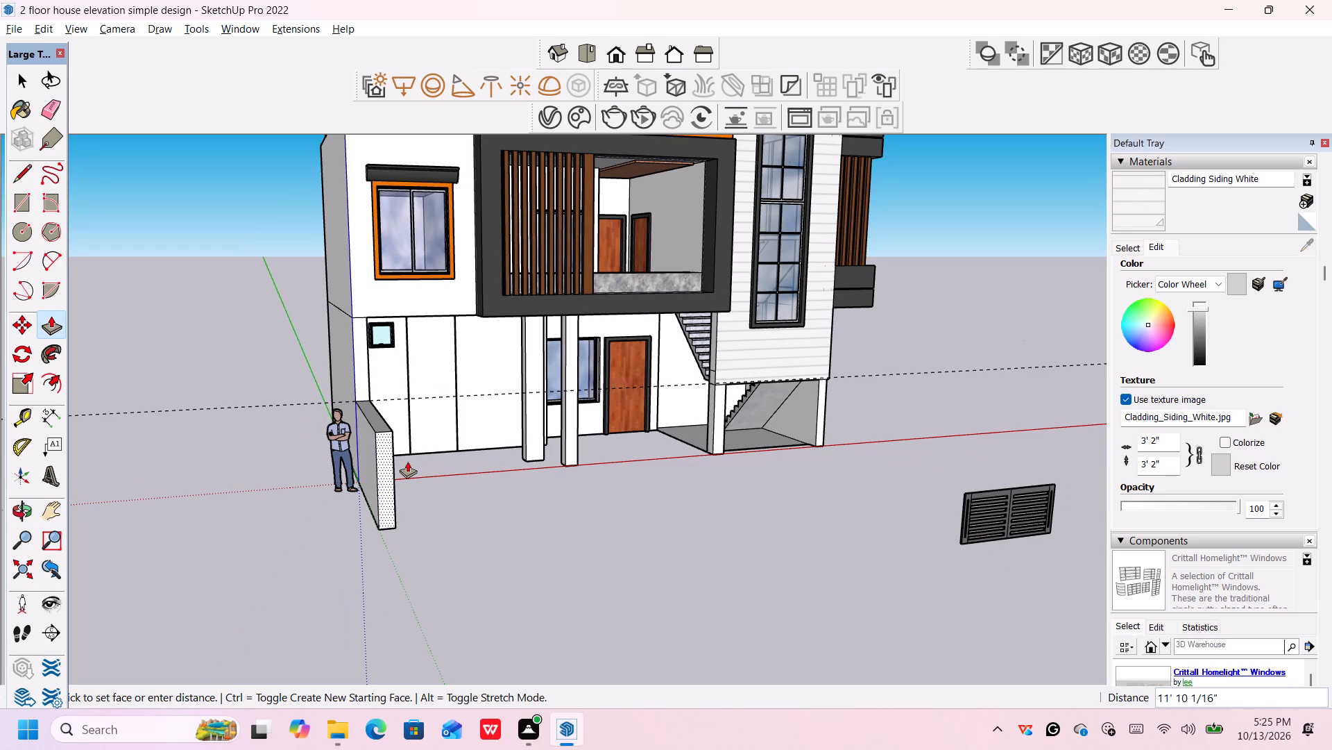
{"action": "scroll", "coordinate": [407, 461], "scroll_direction": "up", "scroll_amount": 1}
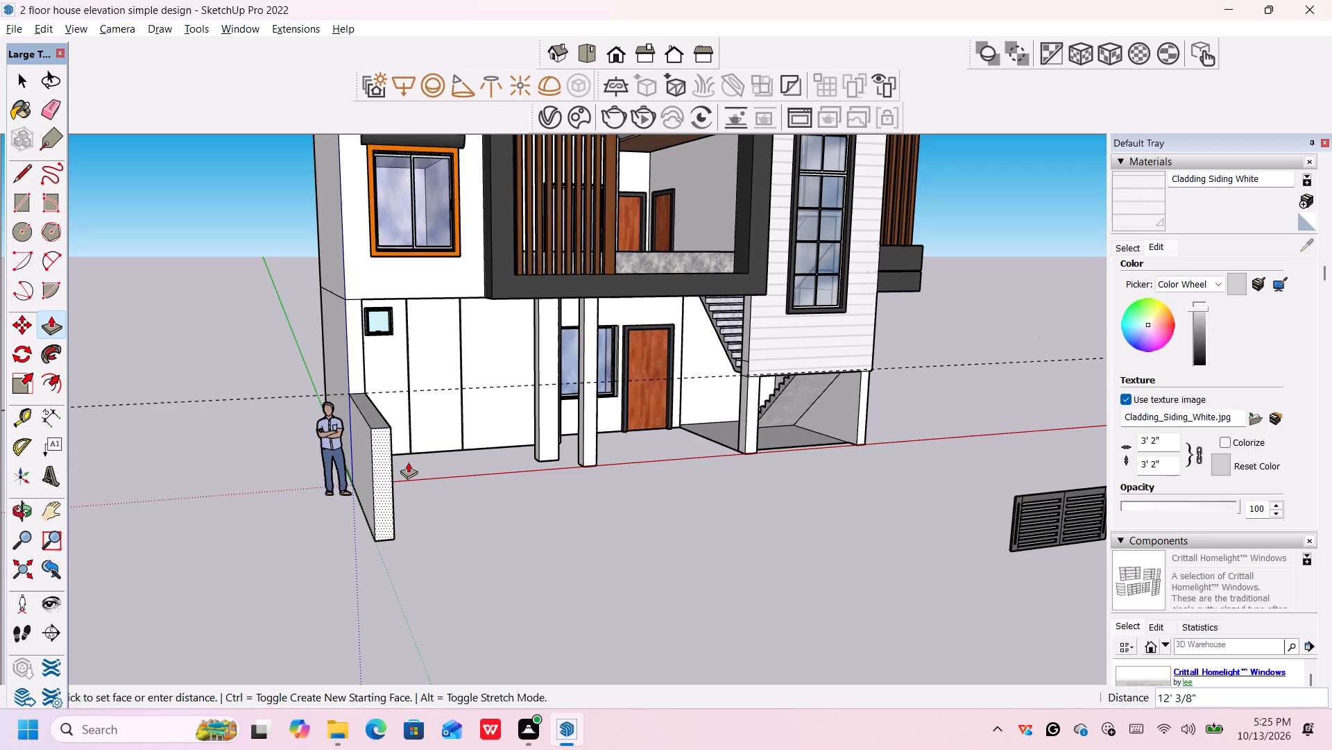
{"action": "scroll", "coordinate": [408, 462], "scroll_direction": "up", "scroll_amount": 1}
{"action": "middle_click_drag", "start_coordinate": [407, 464], "coordinate": [399, 462]}
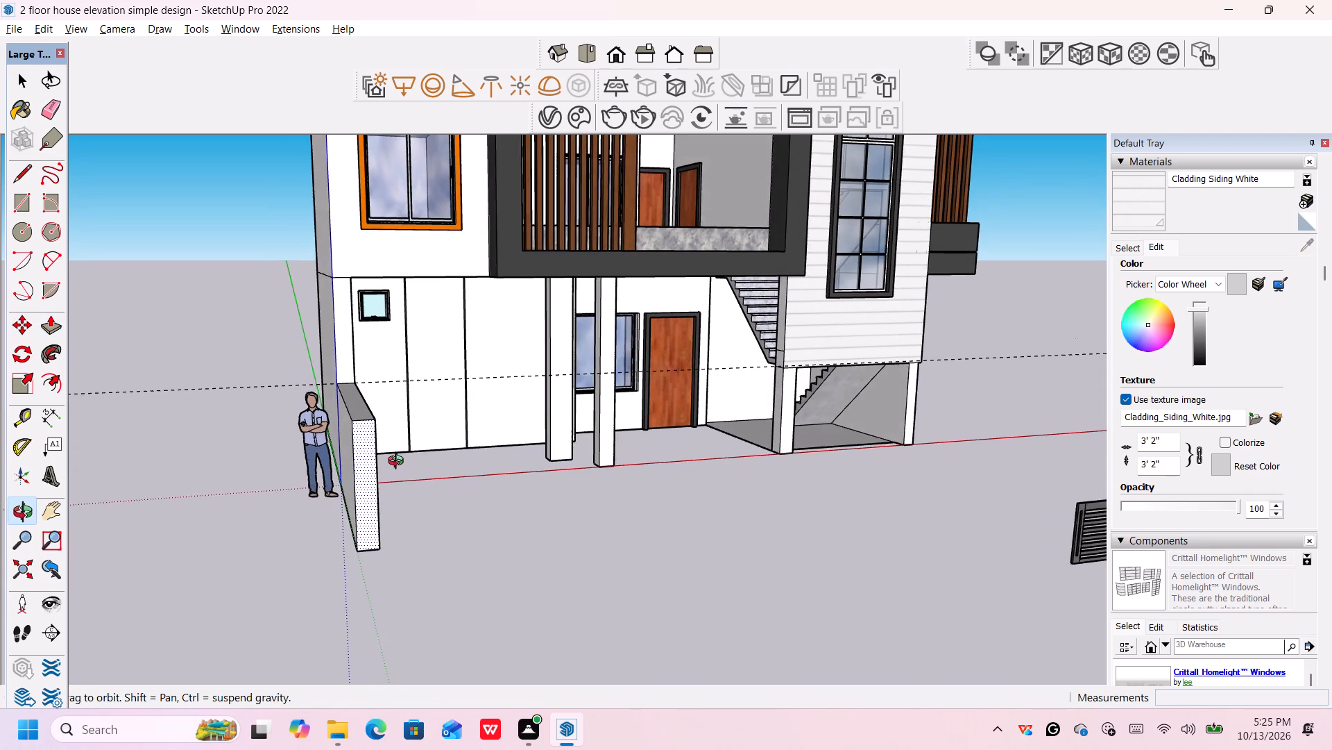
{"action": "middle_click_drag", "start_coordinate": [399, 462], "coordinate": [470, 492]}
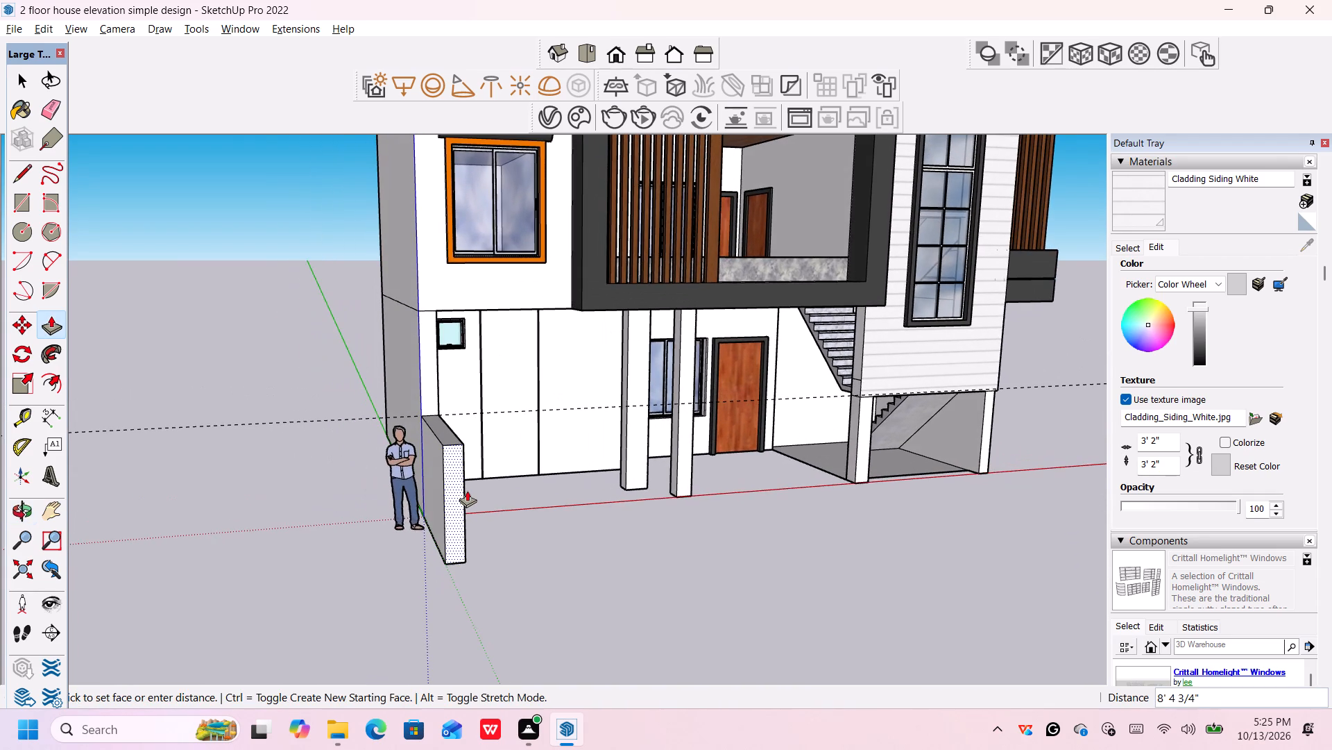
{"action": "scroll", "coordinate": [462, 493], "scroll_direction": "up", "scroll_amount": 3}
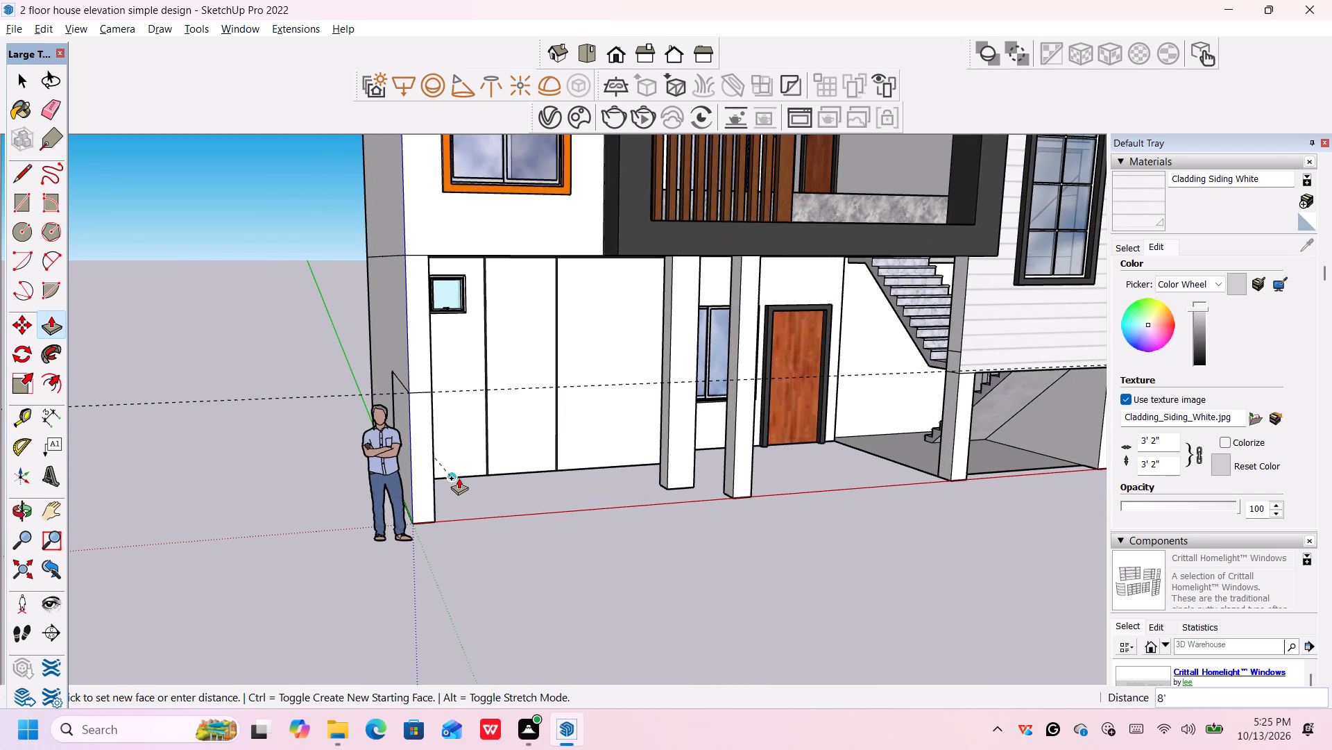
{"action": "middle_click_drag", "start_coordinate": [459, 478], "coordinate": [431, 474]}
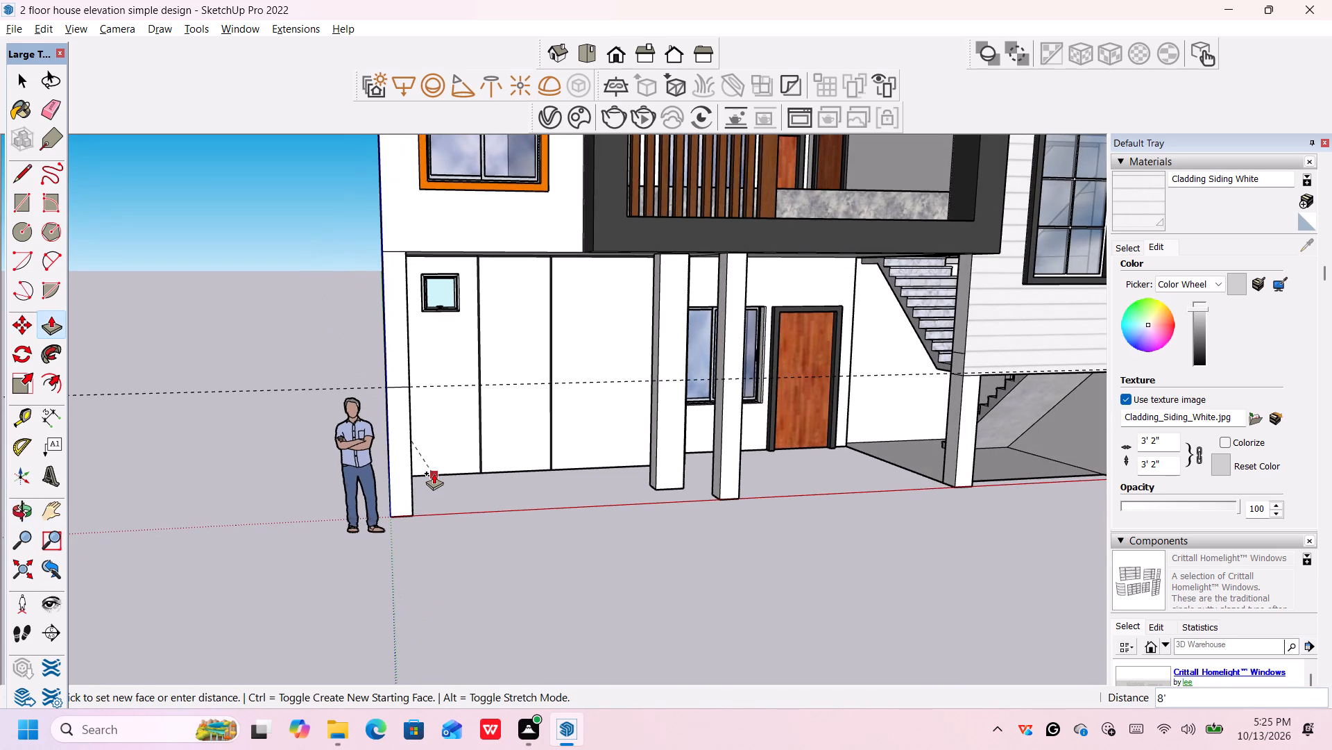
{"action": "middle_click_drag", "start_coordinate": [433, 473], "coordinate": [414, 470]}
{"action": "scroll", "coordinate": [415, 470], "scroll_direction": "down", "scroll_amount": 2}
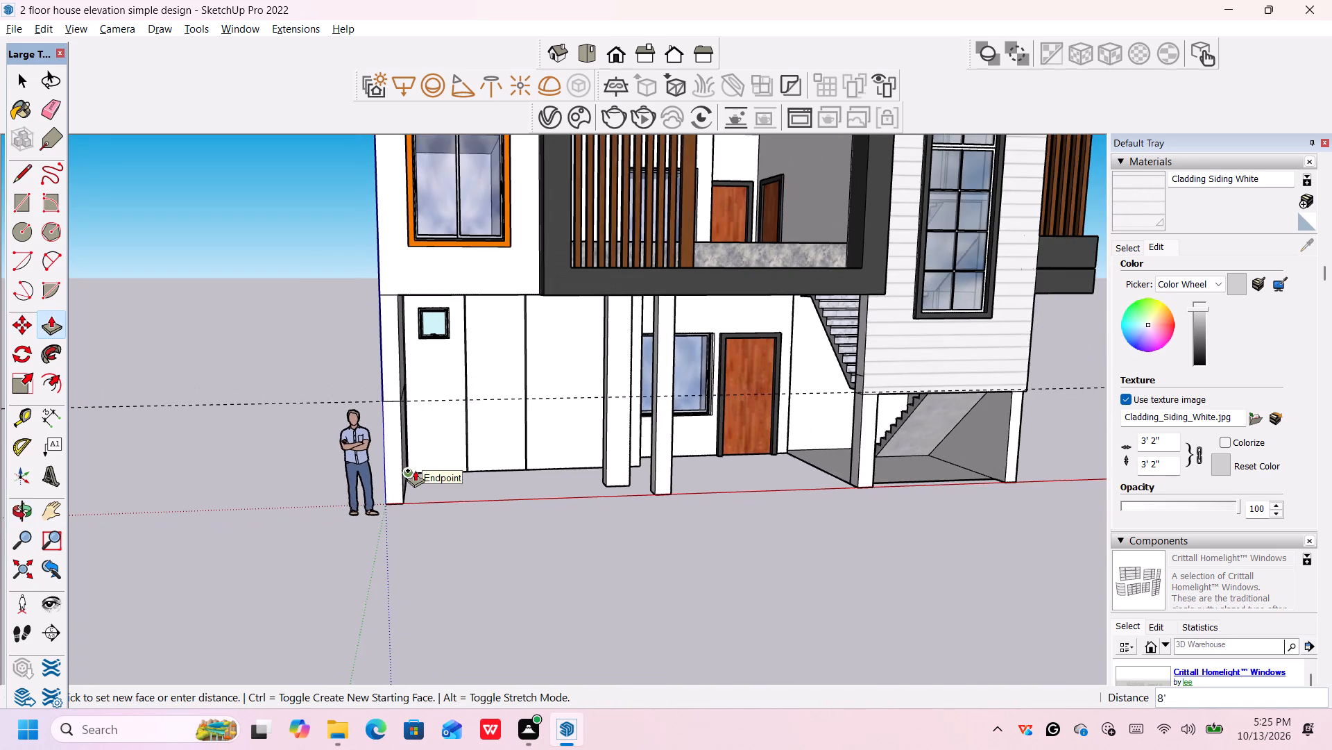
{"action": "scroll", "coordinate": [419, 487], "scroll_direction": "up", "scroll_amount": 1}
{"action": "middle_click_drag", "start_coordinate": [411, 497], "coordinate": [538, 498]}
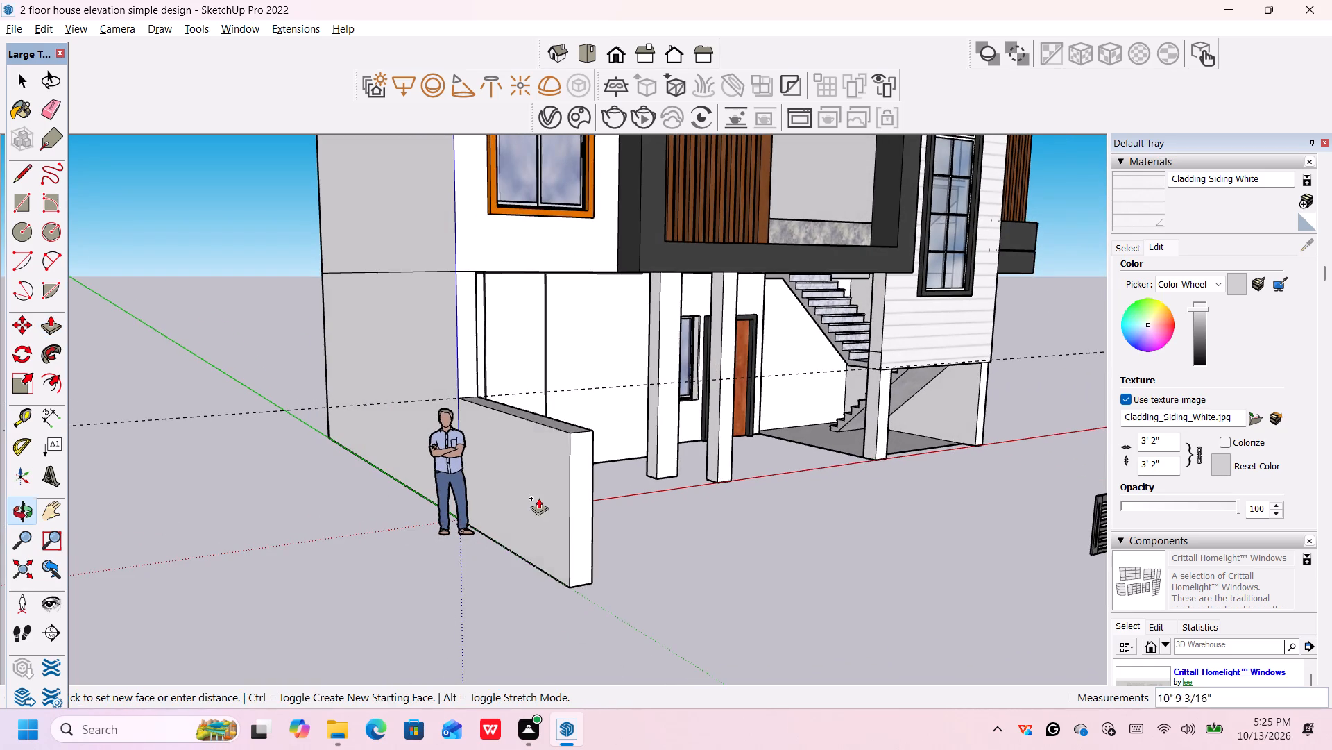
{"action": "scroll", "coordinate": [526, 494], "scroll_direction": "up", "scroll_amount": 2}
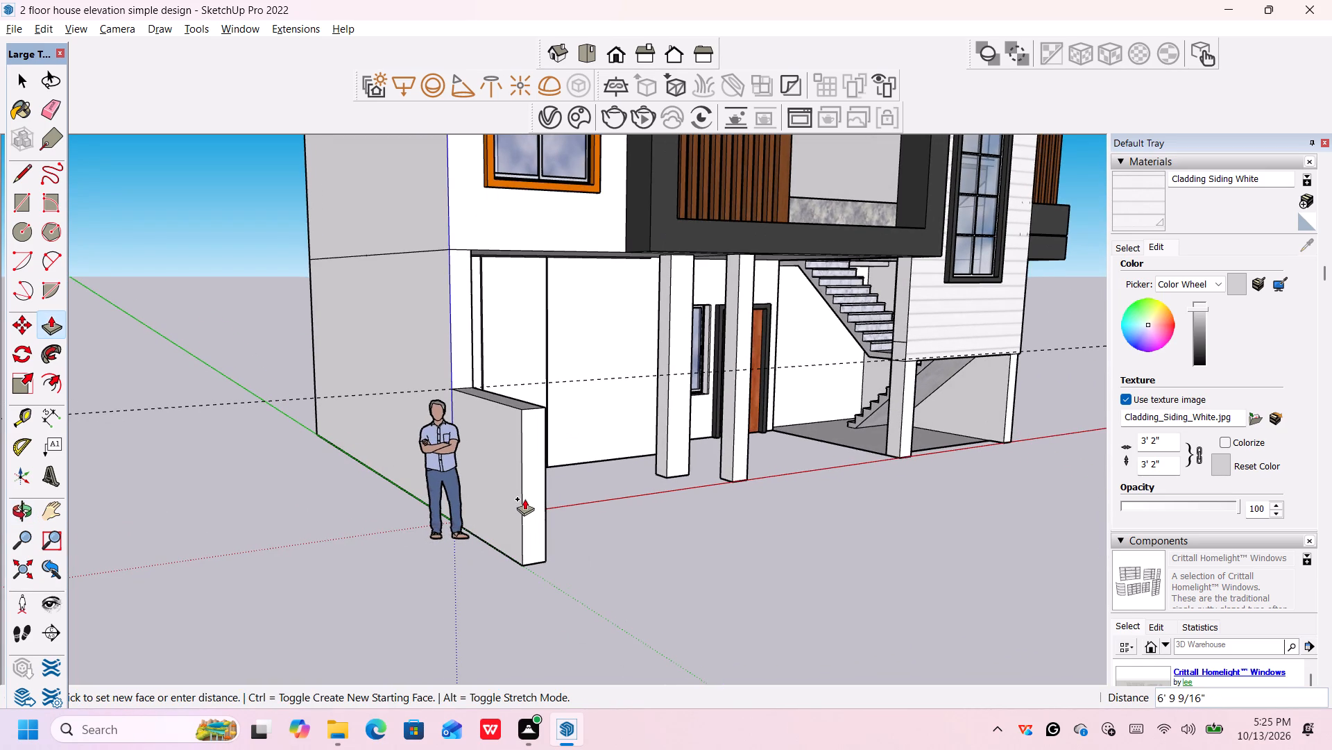
{"action": "scroll", "coordinate": [522, 499], "scroll_direction": "up", "scroll_amount": 1}
{"action": "middle_click_drag", "start_coordinate": [520, 497], "coordinate": [495, 505]}
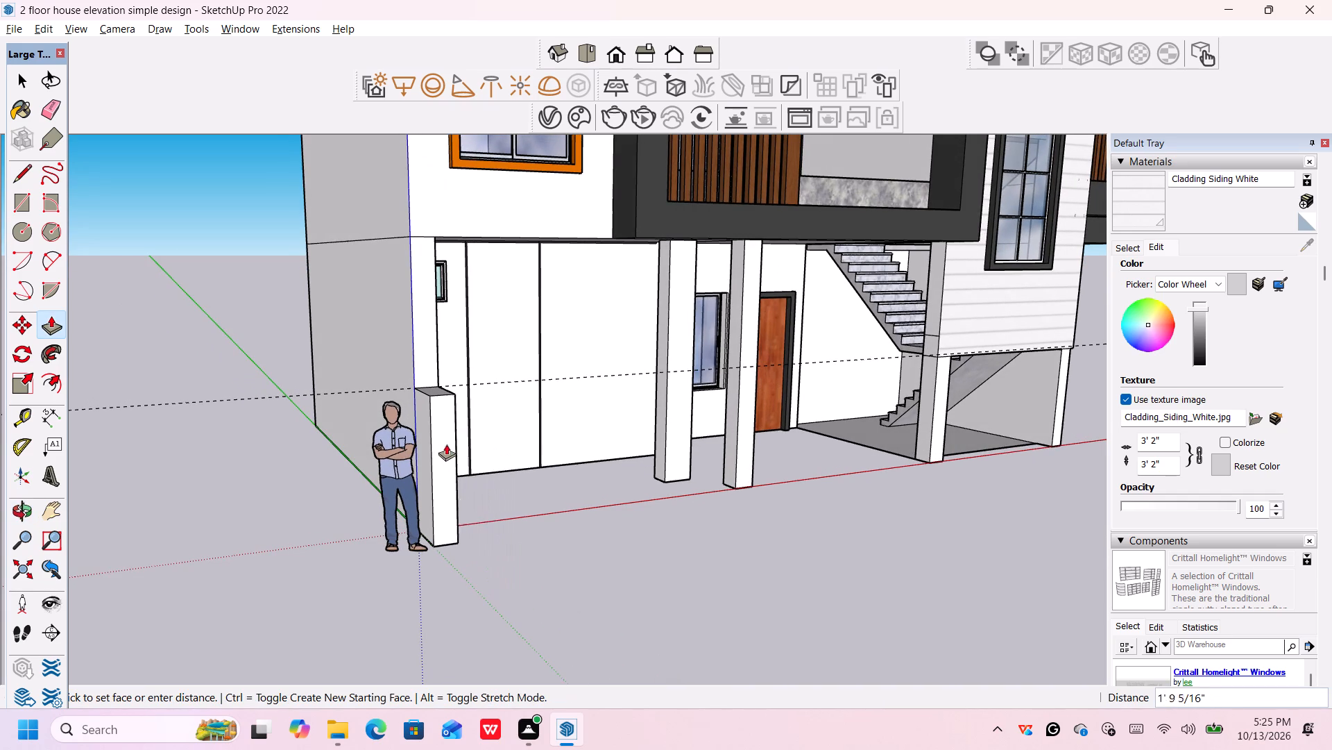
{"action": "scroll", "coordinate": [443, 442], "scroll_direction": "up", "scroll_amount": 3}
{"action": "middle_click_drag", "start_coordinate": [434, 447], "coordinate": [477, 488]}
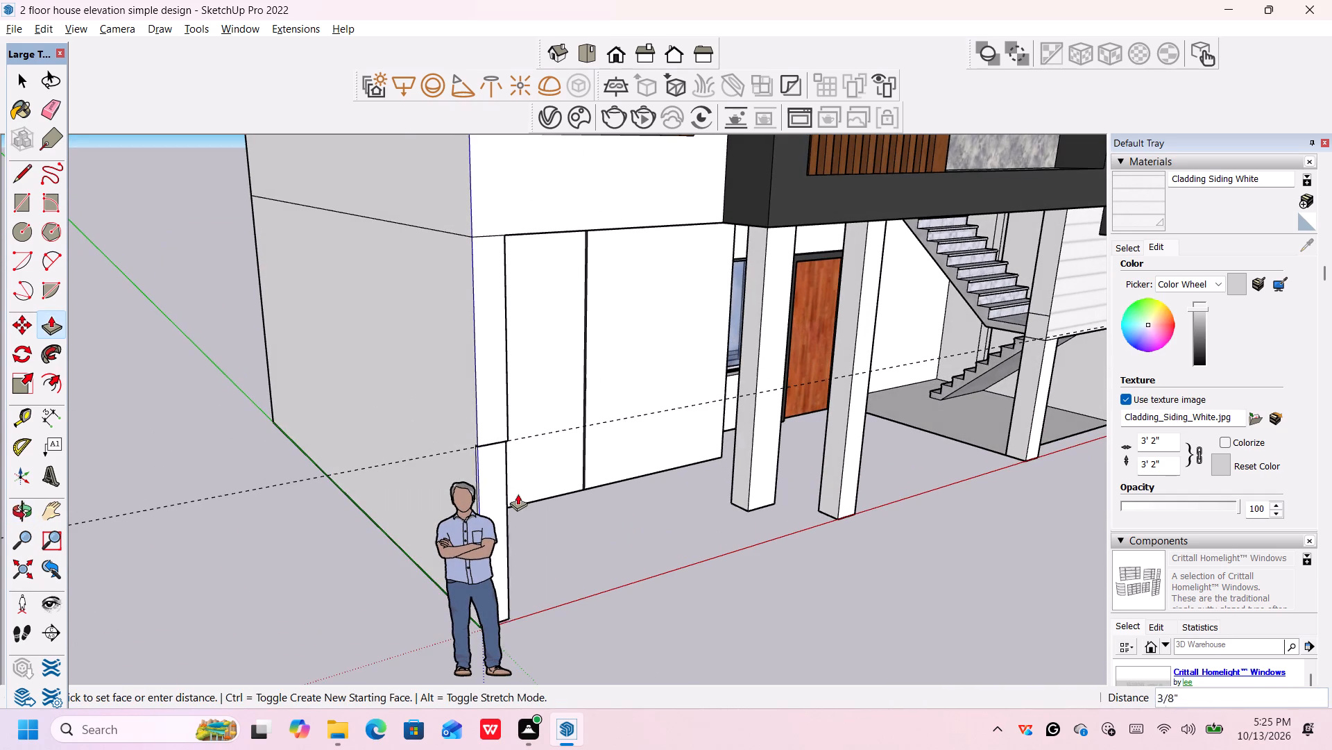
{"action": "scroll", "coordinate": [531, 494], "scroll_direction": "up", "scroll_amount": 1}
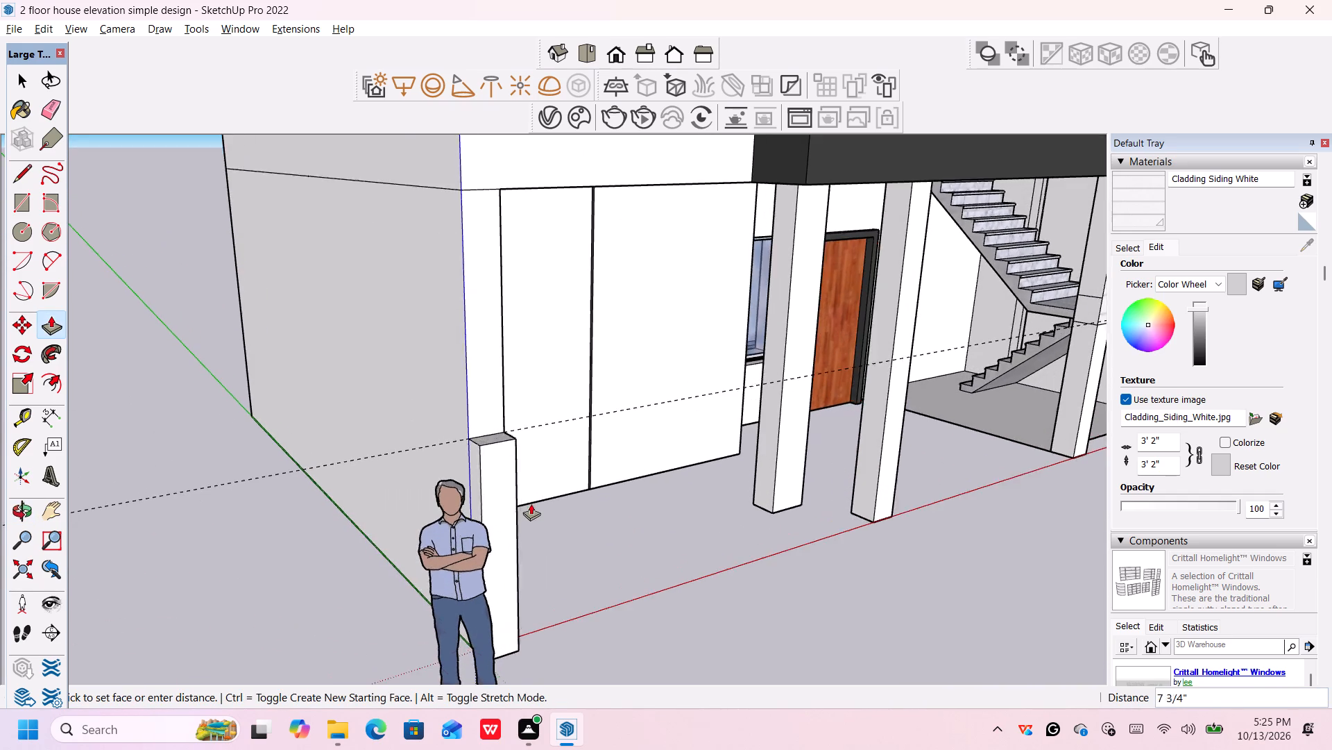
{"action": "scroll", "coordinate": [531, 503], "scroll_direction": "up", "scroll_amount": 2}
{"action": "scroll", "coordinate": [537, 519], "scroll_direction": "down", "scroll_amount": 6}
{"action": "scroll", "coordinate": [557, 566], "scroll_direction": "up", "scroll_amount": 1}
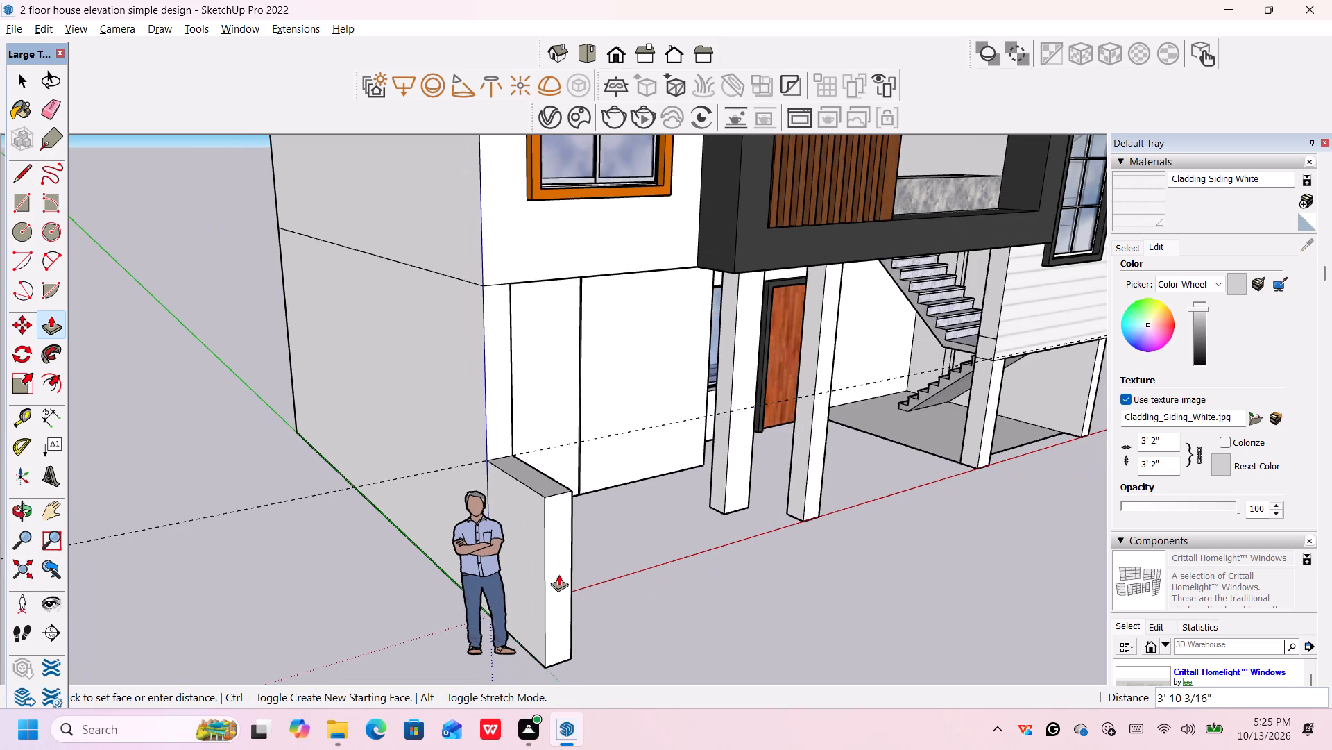
{"action": "middle_click_drag", "start_coordinate": [558, 576], "coordinate": [523, 571]}
{"action": "scroll", "coordinate": [524, 570], "scroll_direction": "down", "scroll_amount": 3}
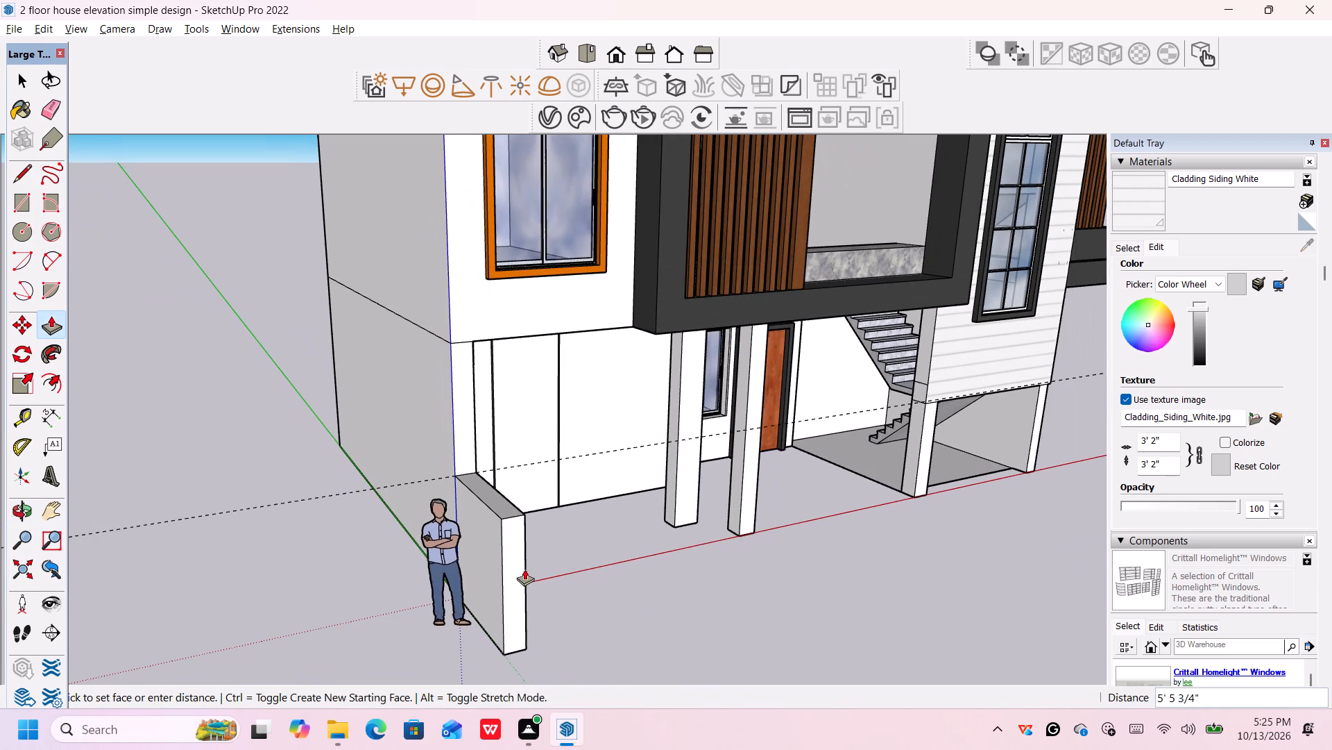
{"action": "scroll", "coordinate": [518, 560], "scroll_direction": "down", "scroll_amount": 1}
{"action": "scroll", "coordinate": [513, 554], "scroll_direction": "up", "scroll_amount": 1}
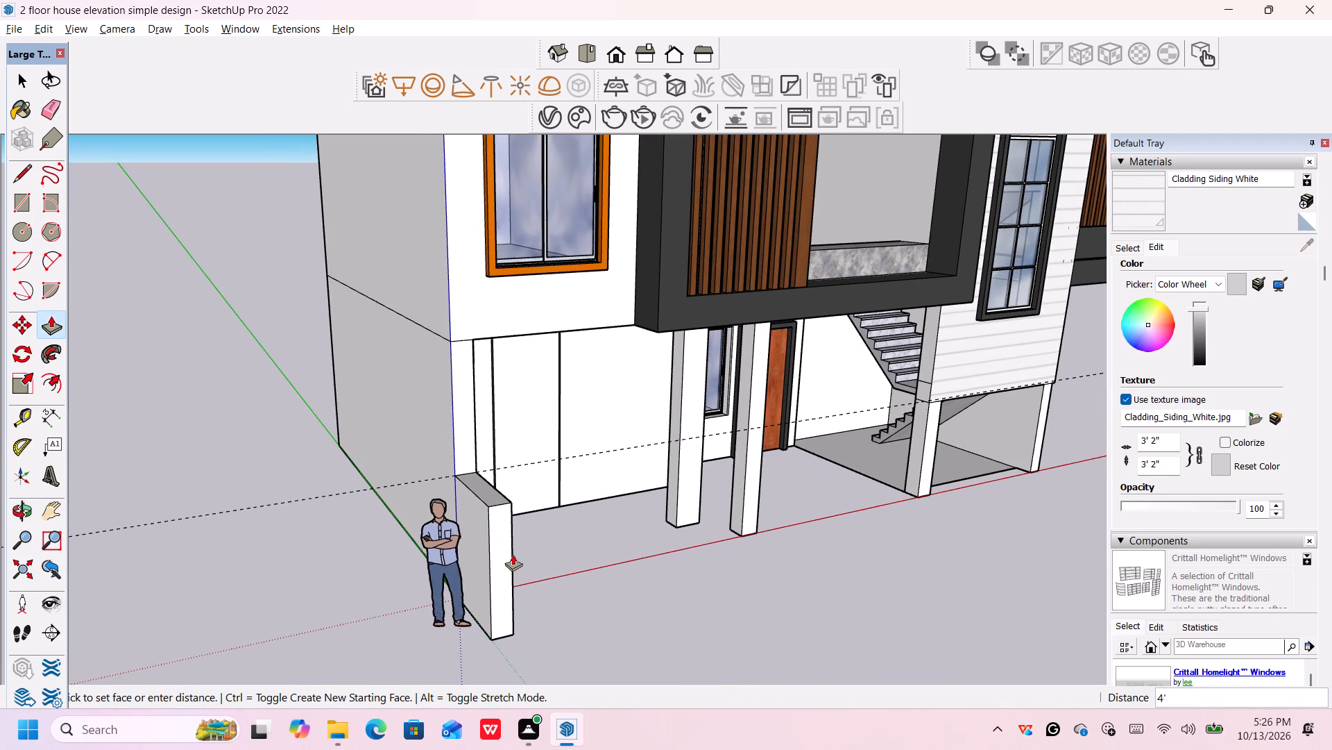
{"action": "left_click", "coordinate": [513, 555]}
Place a vertical guide 1.5' from the front edge on the boundary wall's inner face.
{"action": "scroll", "coordinate": [590, 564], "scroll_direction": "down", "scroll_amount": 5}
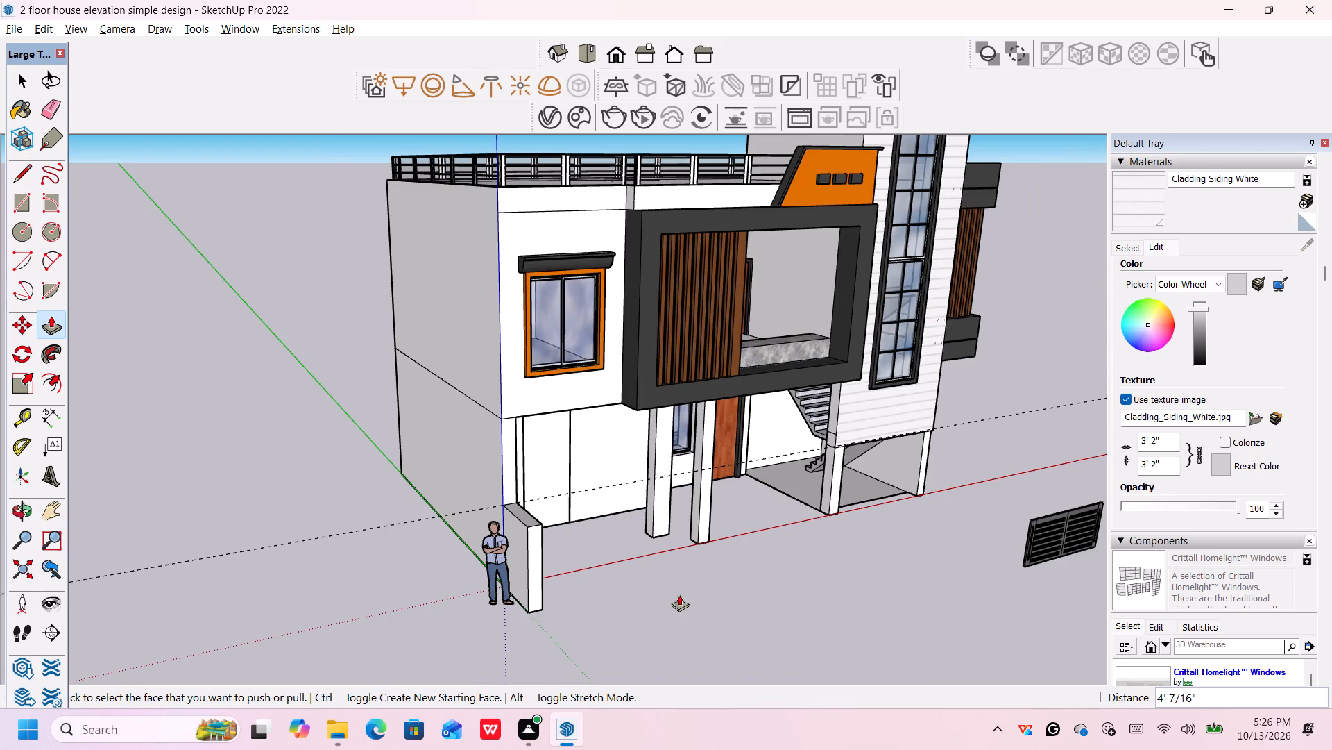
{"action": "middle_click_drag", "start_coordinate": [678, 597], "coordinate": [361, 617]}
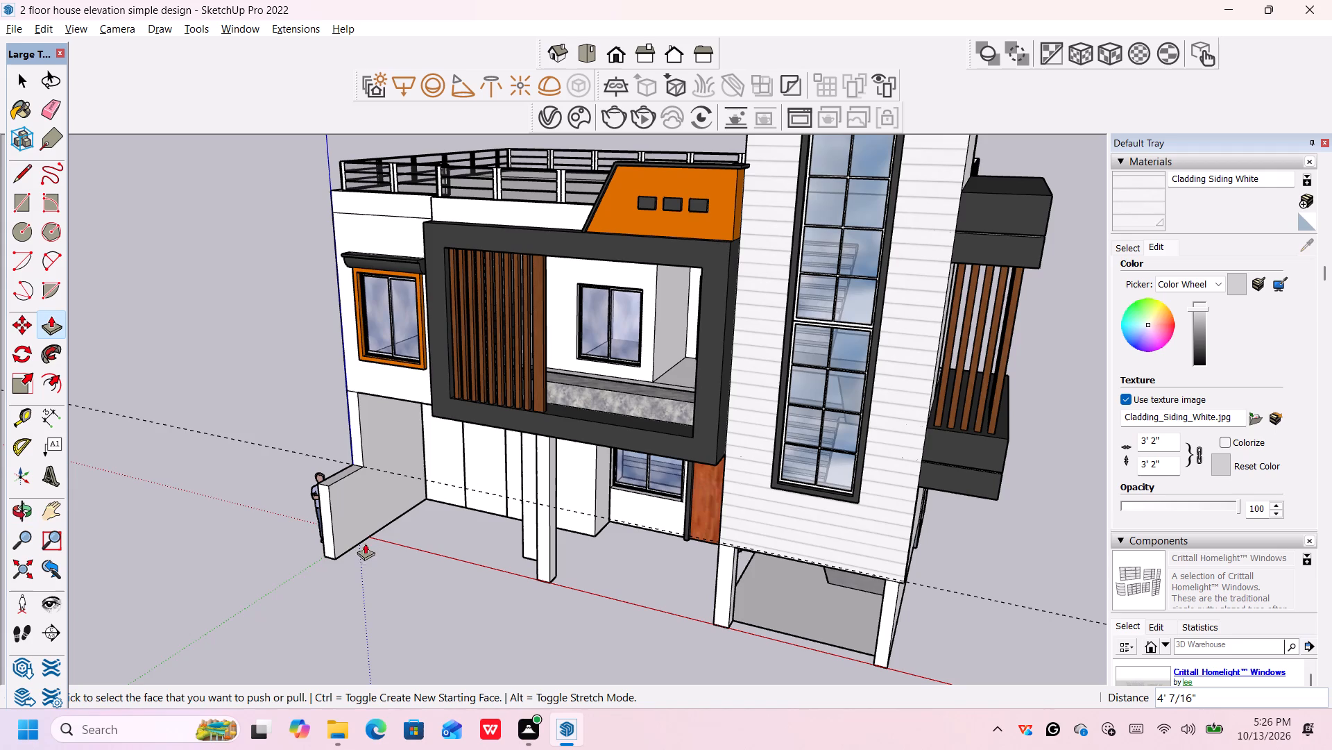
{"action": "key", "text": "space"}
{"action": "scroll", "coordinate": [358, 548], "scroll_direction": "up", "scroll_amount": 3}
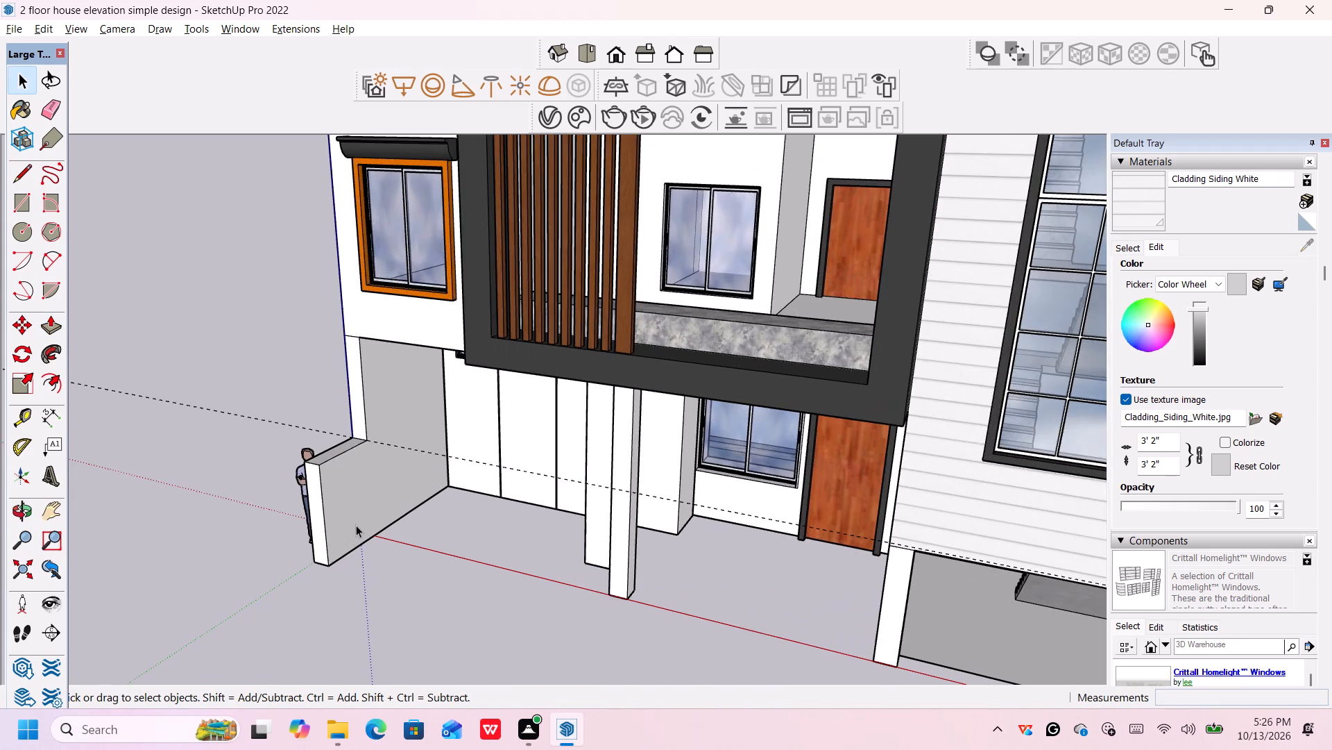
{"action": "scroll", "coordinate": [356, 525], "scroll_direction": "up", "scroll_amount": 3}
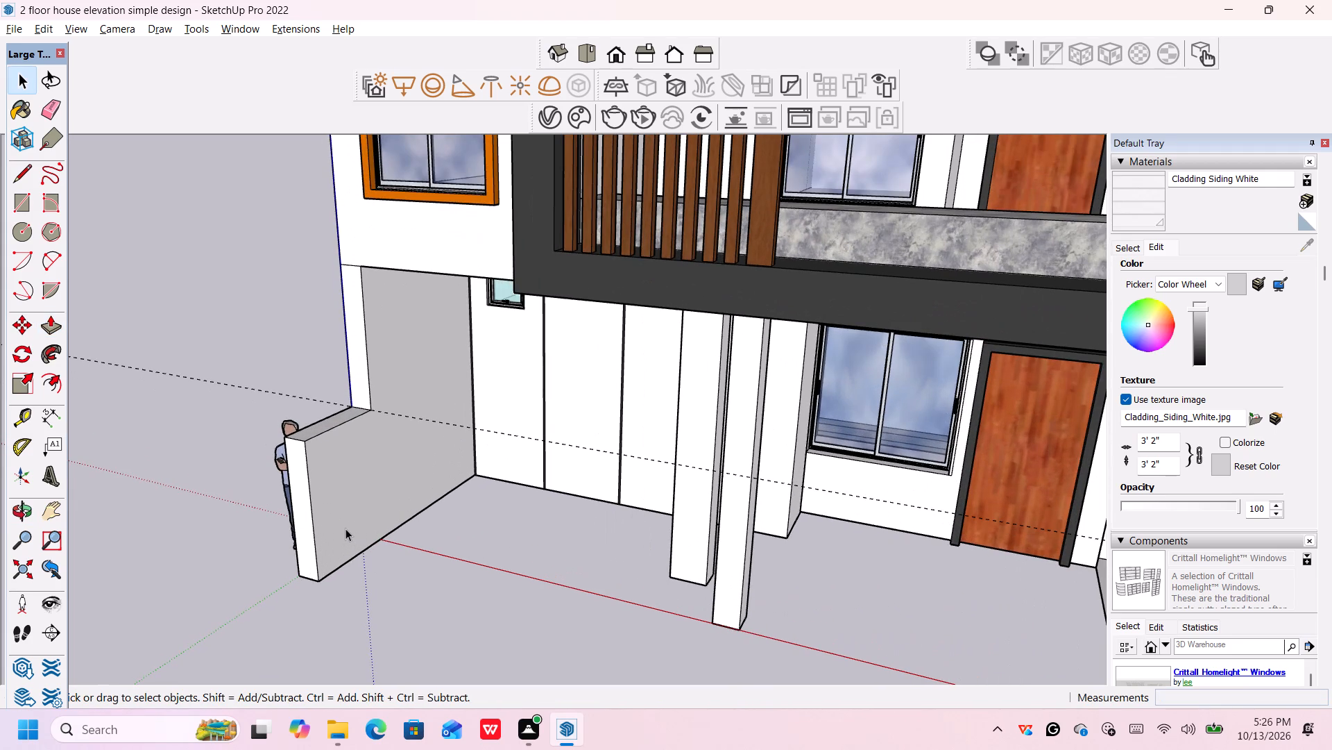
{"action": "key", "text": "t"}
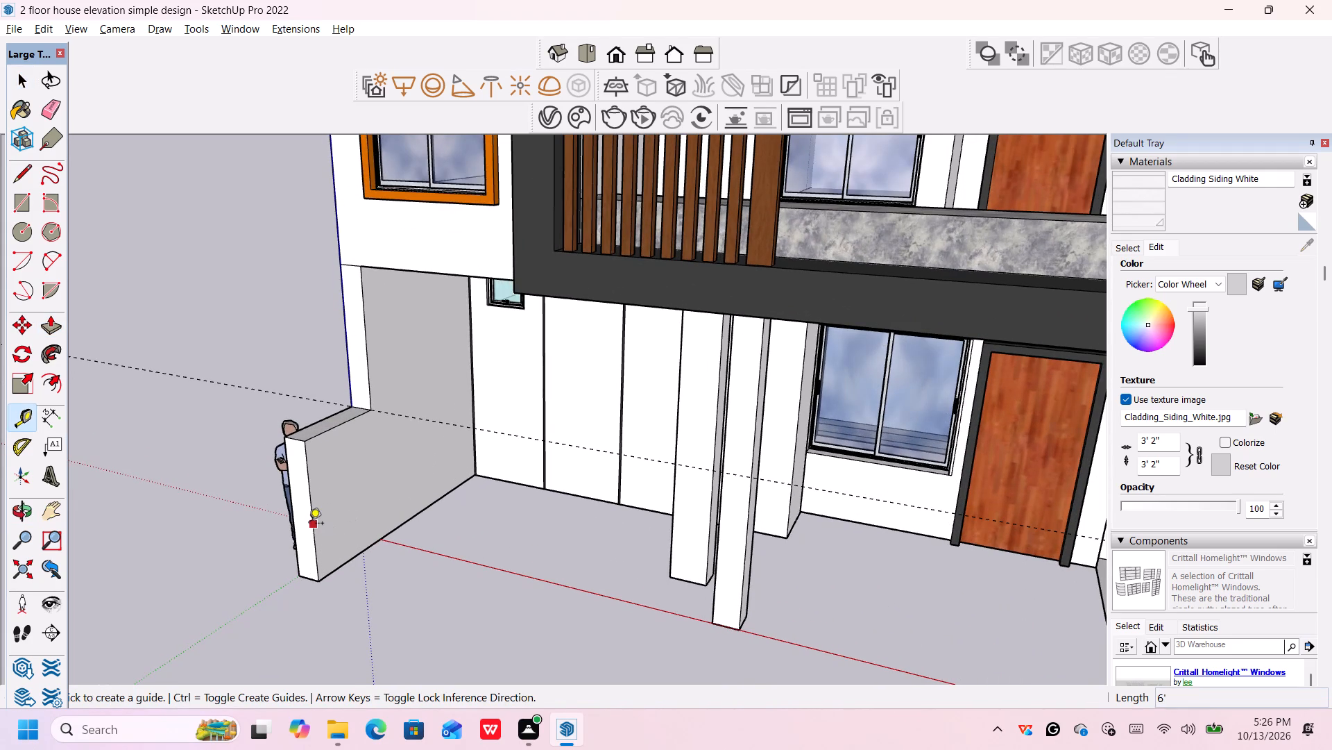
{"action": "left_click", "coordinate": [309, 524]}
{"action": "scroll", "coordinate": [332, 502], "scroll_direction": "up", "scroll_amount": 3}
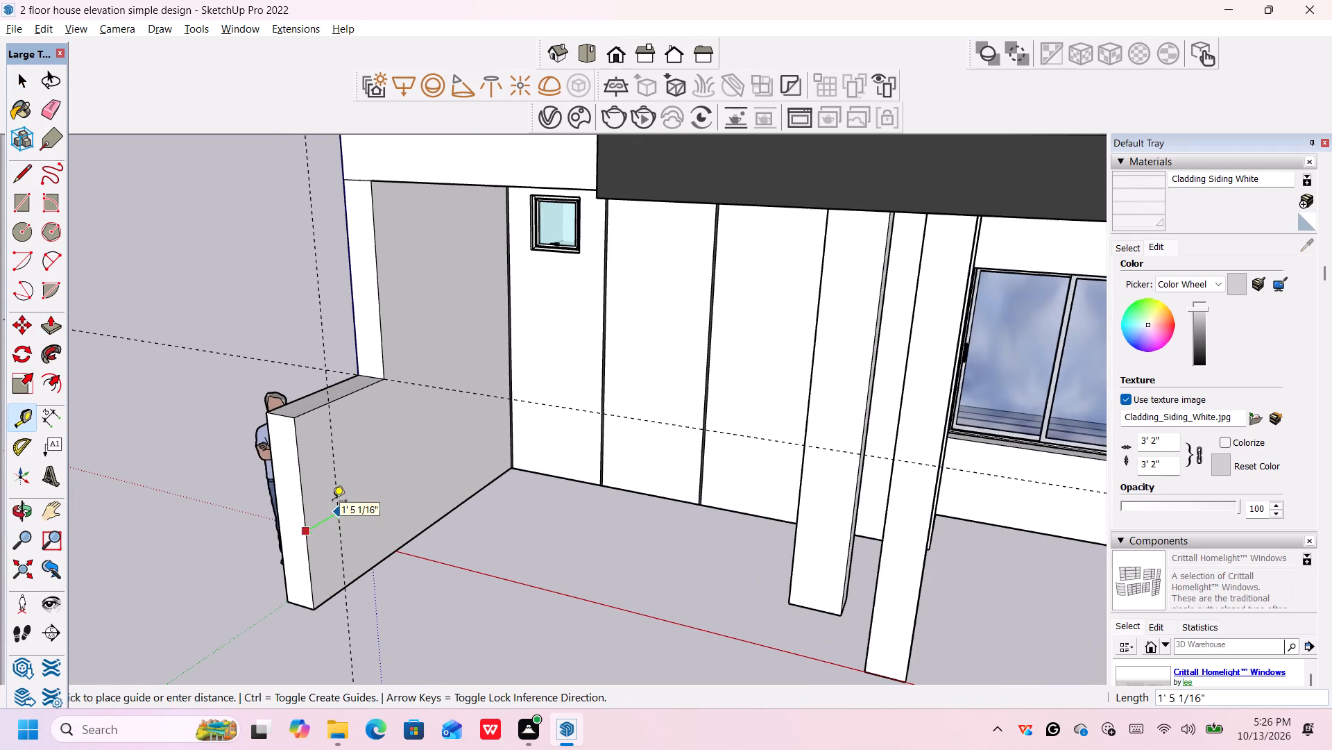
{"action": "middle_click", "coordinate": [332, 503]}
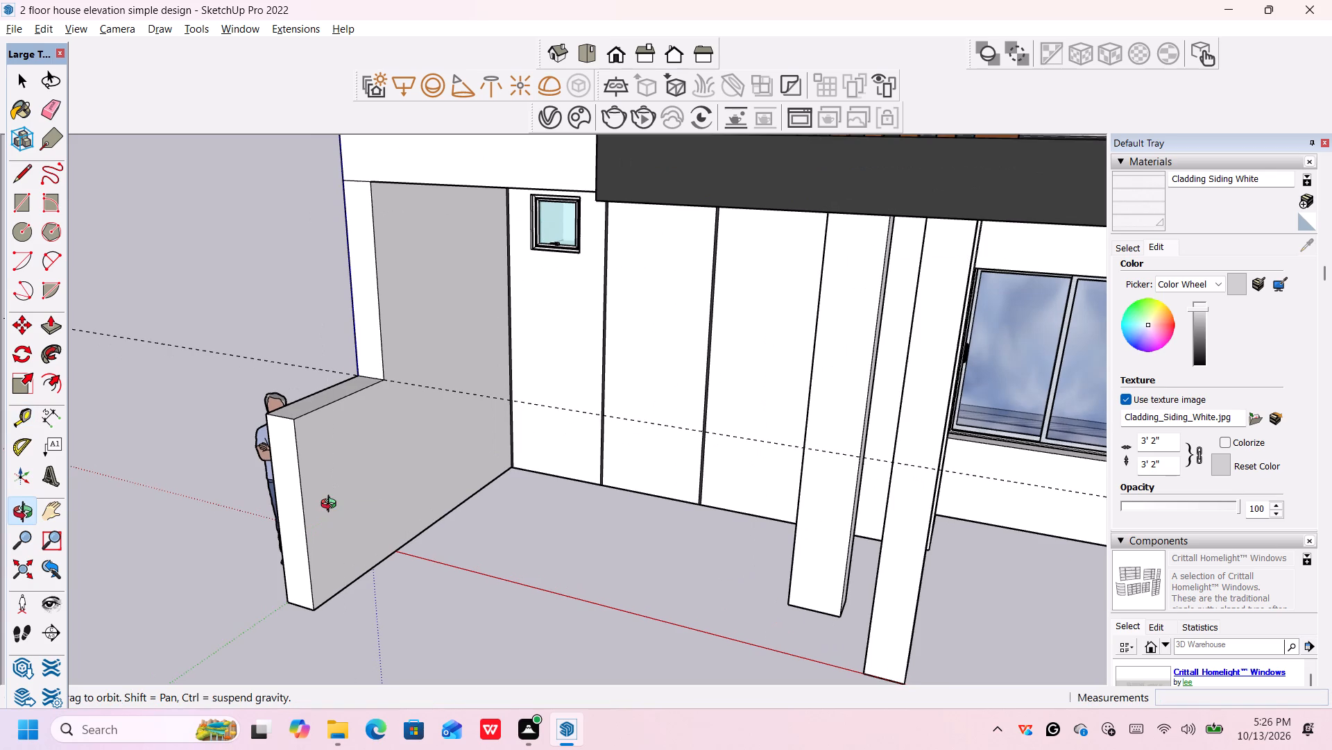
{"action": "scroll", "coordinate": [334, 508], "scroll_direction": "down", "scroll_amount": 1}
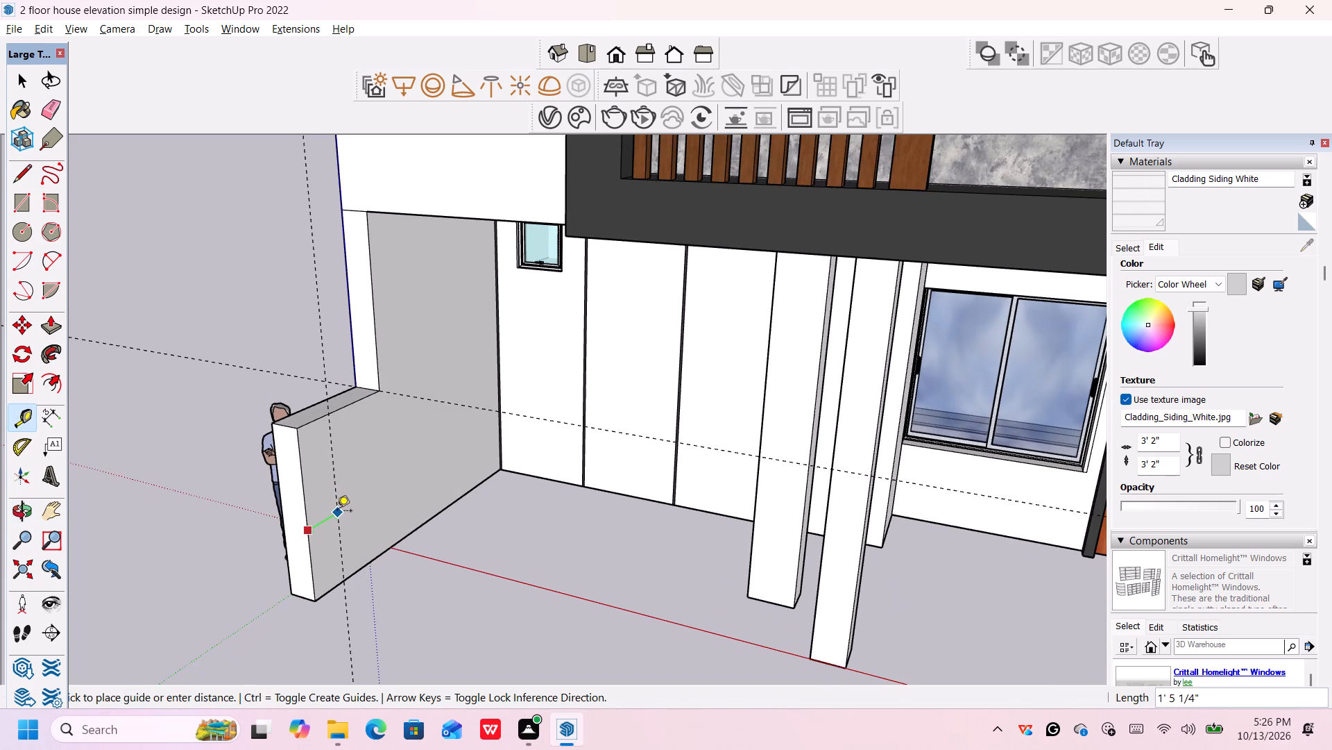
{"action": "type", "text": "1."}
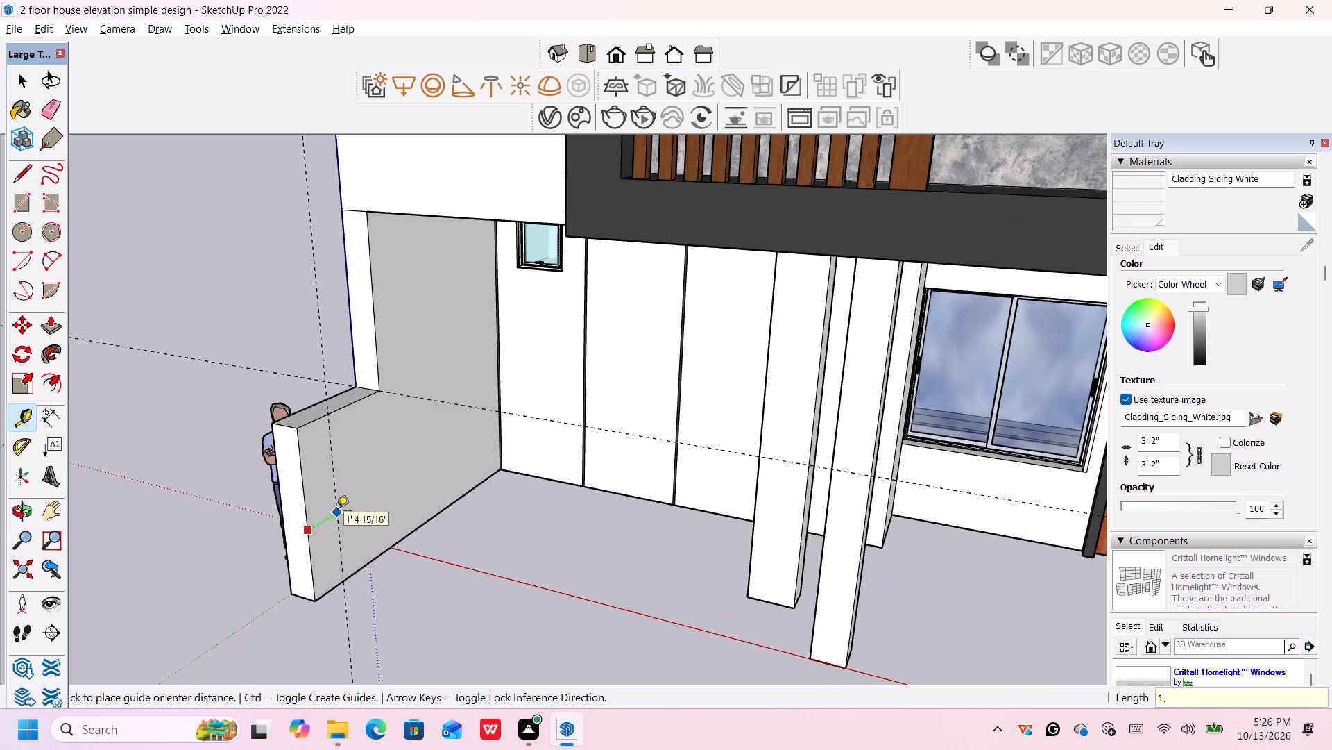
{"action": "key", "text": "5"}
{"action": "key", "text": "apostrophe"}
{"action": "key", "text": "Return"}
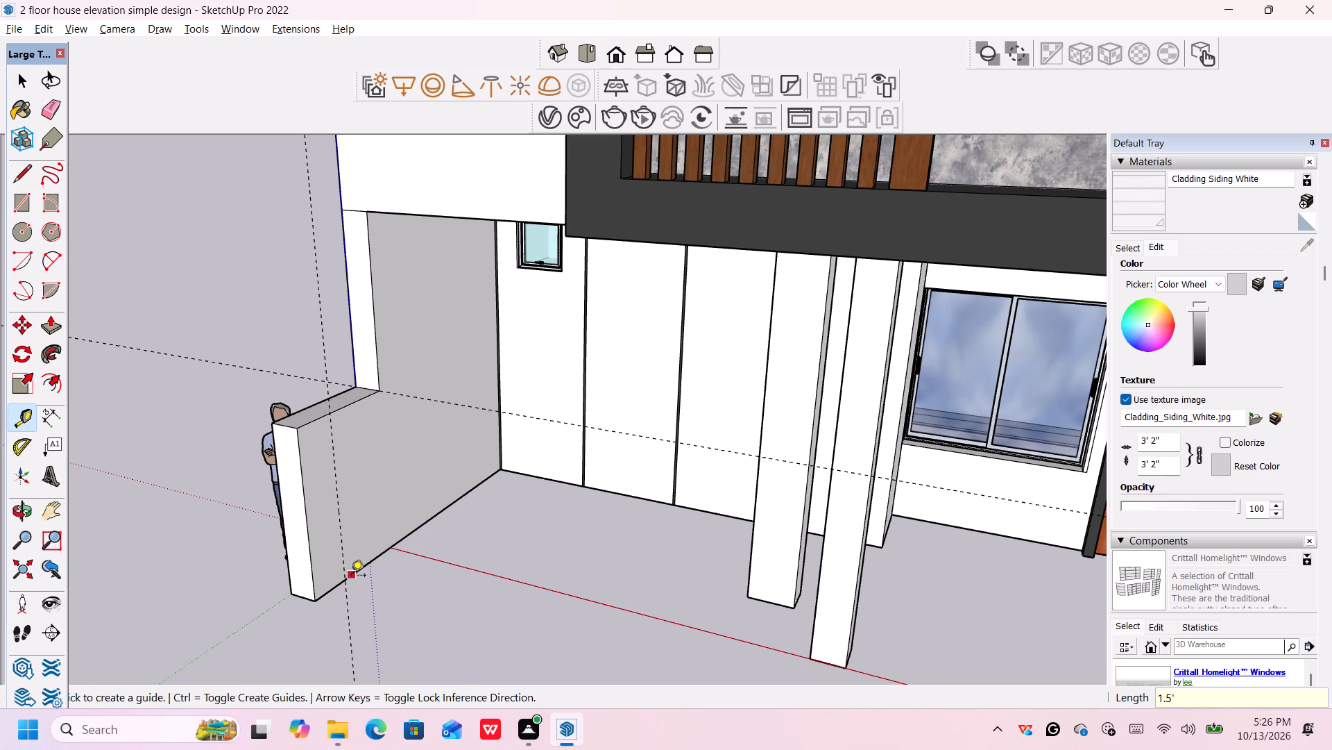
{"action": "key", "text": "space"}
Draw a vertical line along the guide on the boundary wall's inner face, from its top edge to its base.
{"action": "key", "text": "l"}
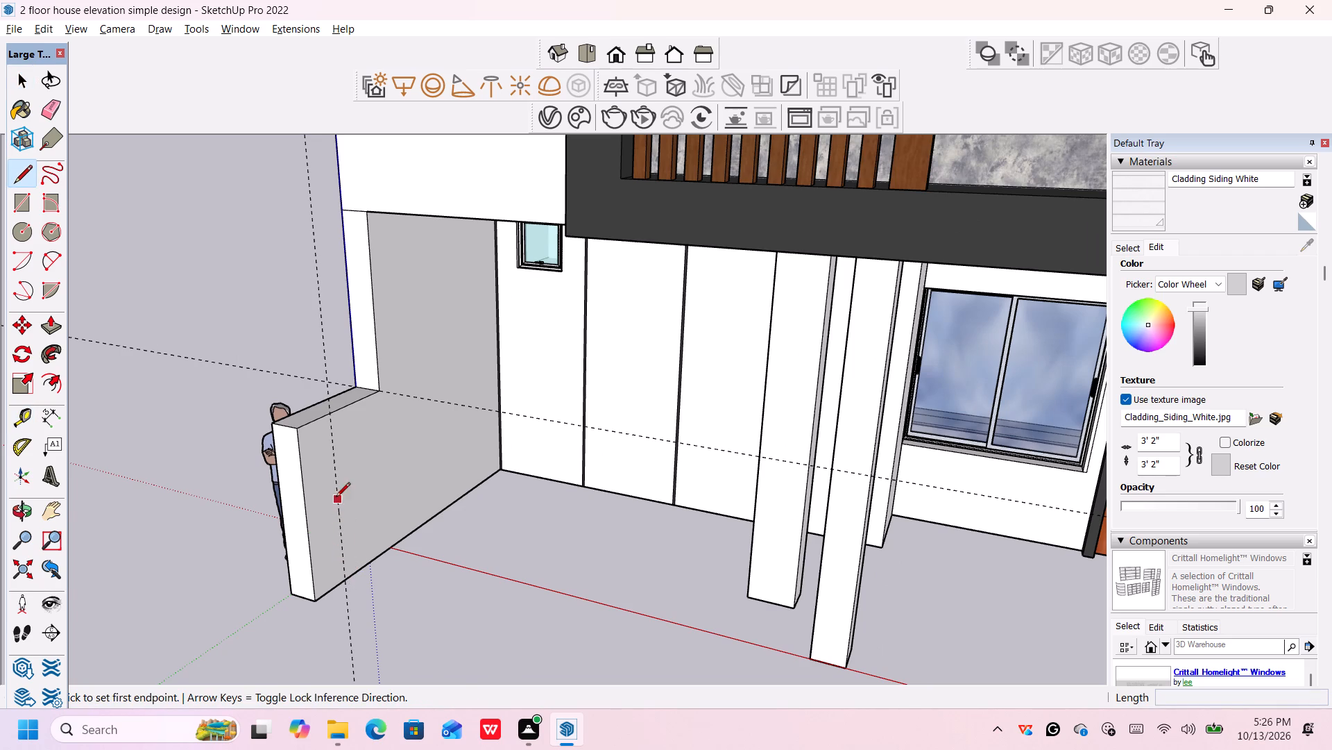
{"action": "left_click", "coordinate": [332, 419]}
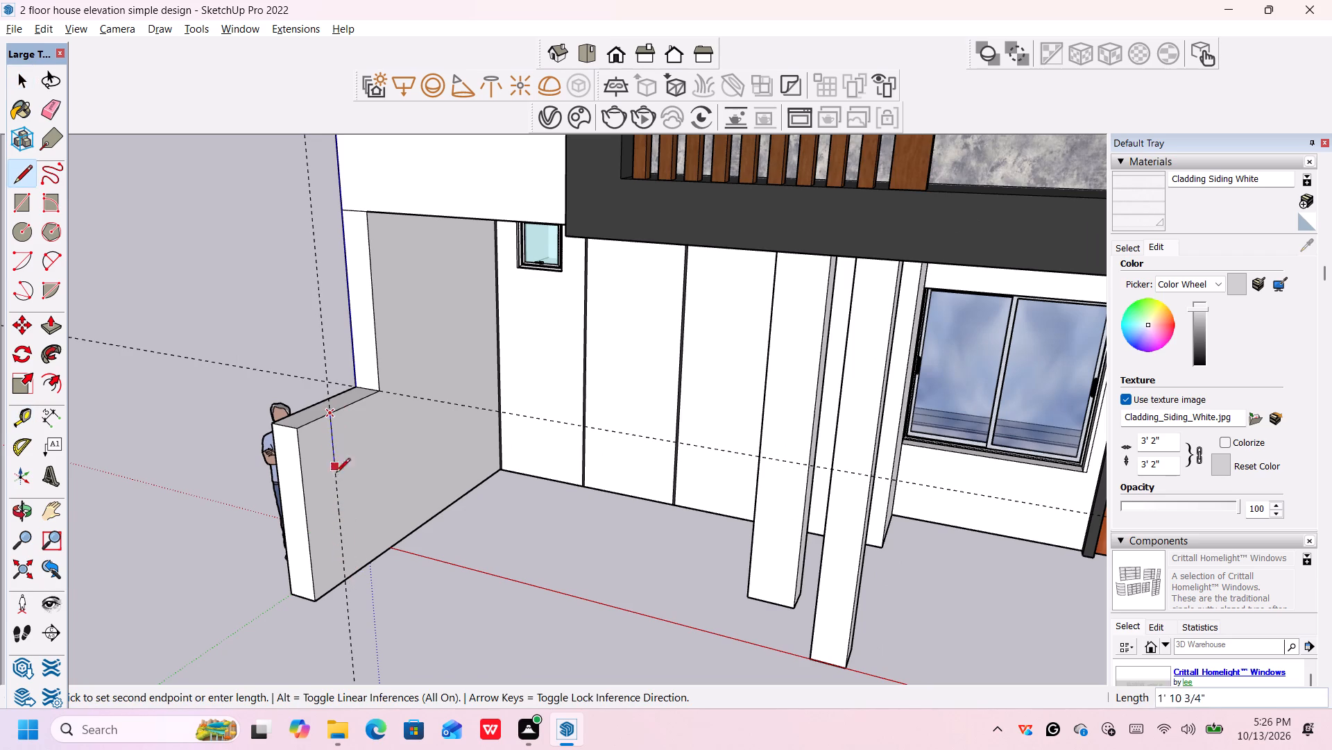
{"action": "left_click", "coordinate": [348, 583]}
{"action": "key", "text": "space"}
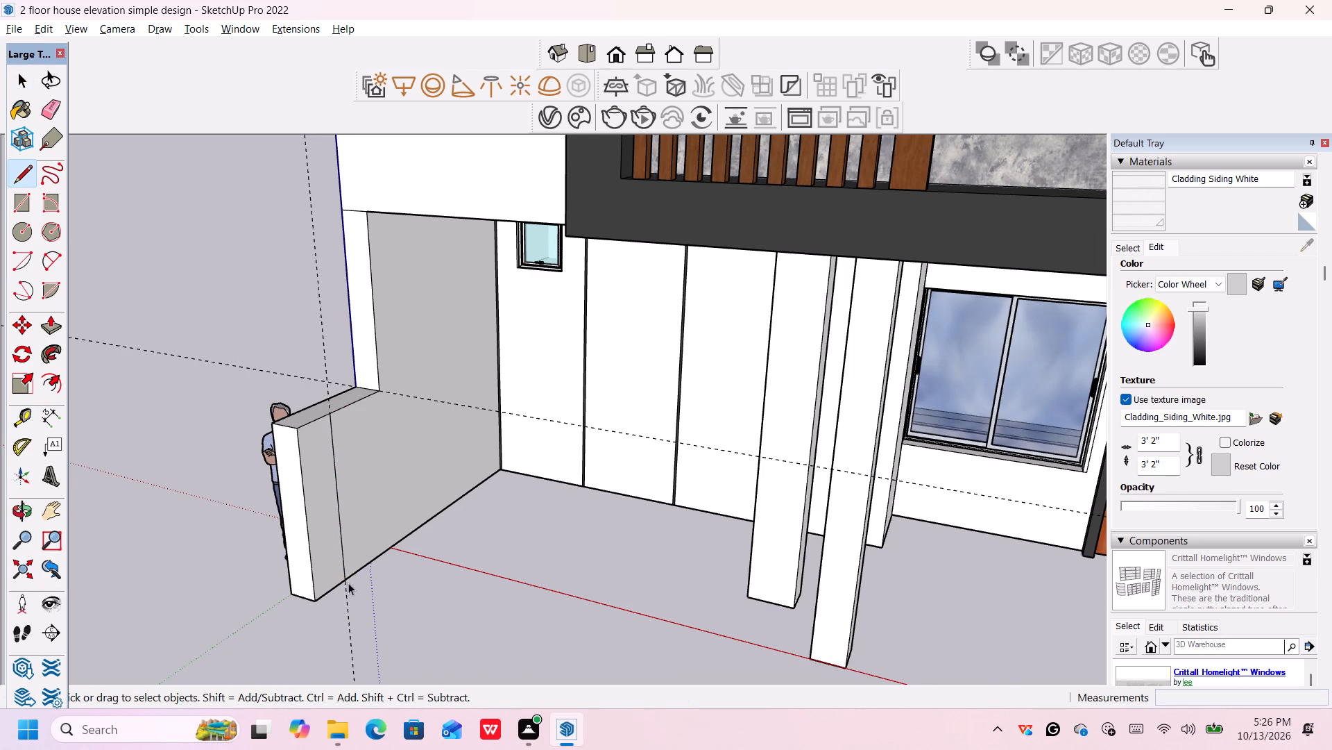
Delete the vertical guide on the boundary wall and the horizontal guide running across the front at 6' height.
{"action": "scroll", "coordinate": [349, 573], "scroll_direction": "down", "scroll_amount": 11}
{"action": "middle_click_drag", "start_coordinate": [389, 593], "coordinate": [487, 593]}
{"action": "scroll", "coordinate": [487, 592], "scroll_direction": "down", "scroll_amount": 5}
{"action": "middle_click_drag", "start_coordinate": [501, 612], "coordinate": [513, 554]}
{"action": "scroll", "coordinate": [444, 610], "scroll_direction": "up", "scroll_amount": 4}
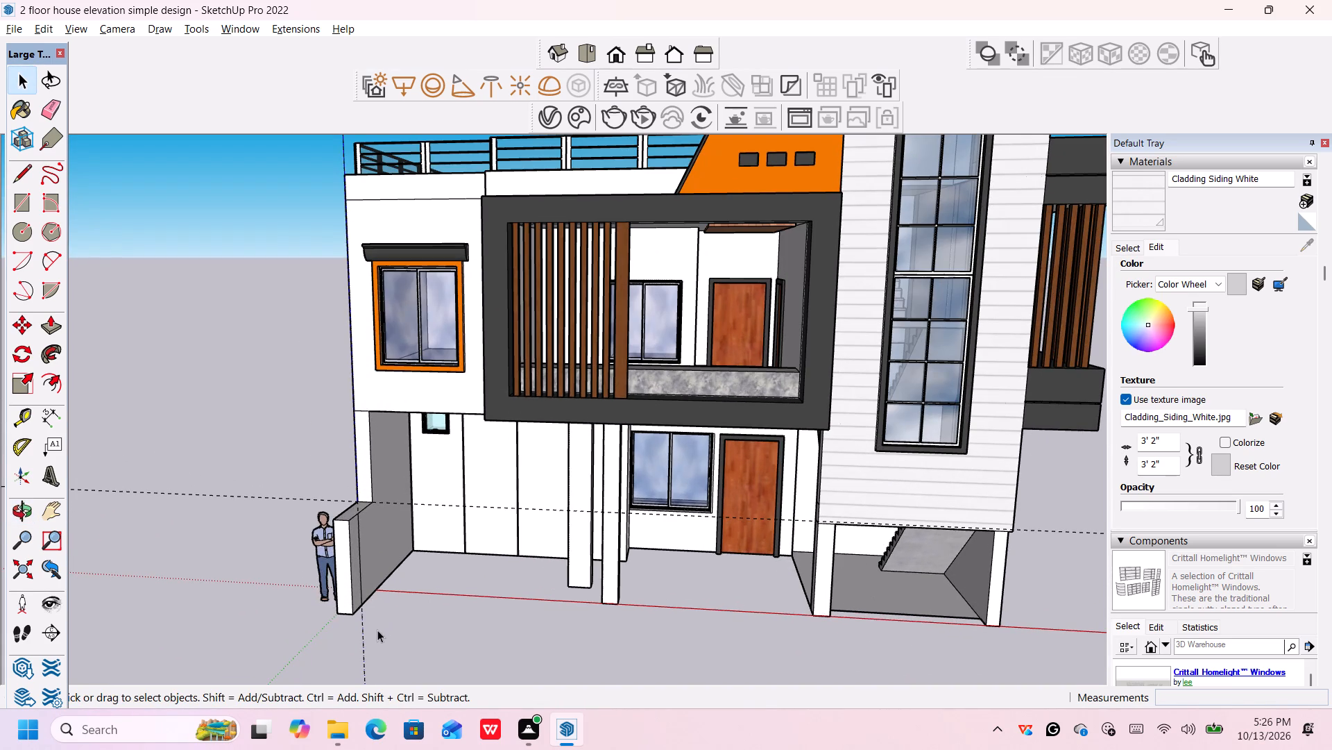
{"action": "left_click_drag", "start_coordinate": [375, 632], "coordinate": [358, 649]}
{"action": "key", "text": "Delete"}
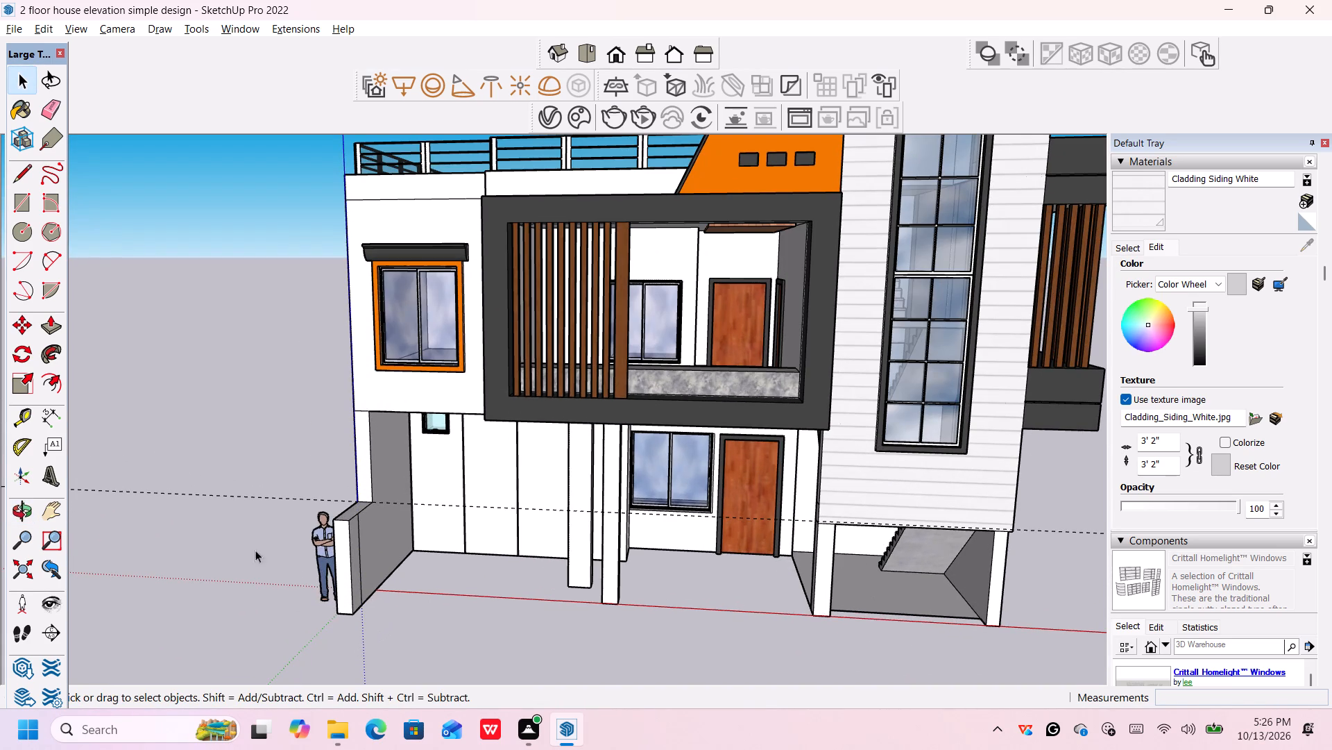
{"action": "left_click_drag", "start_coordinate": [258, 493], "coordinate": [245, 519]}
{"action": "key", "text": "Delete"}
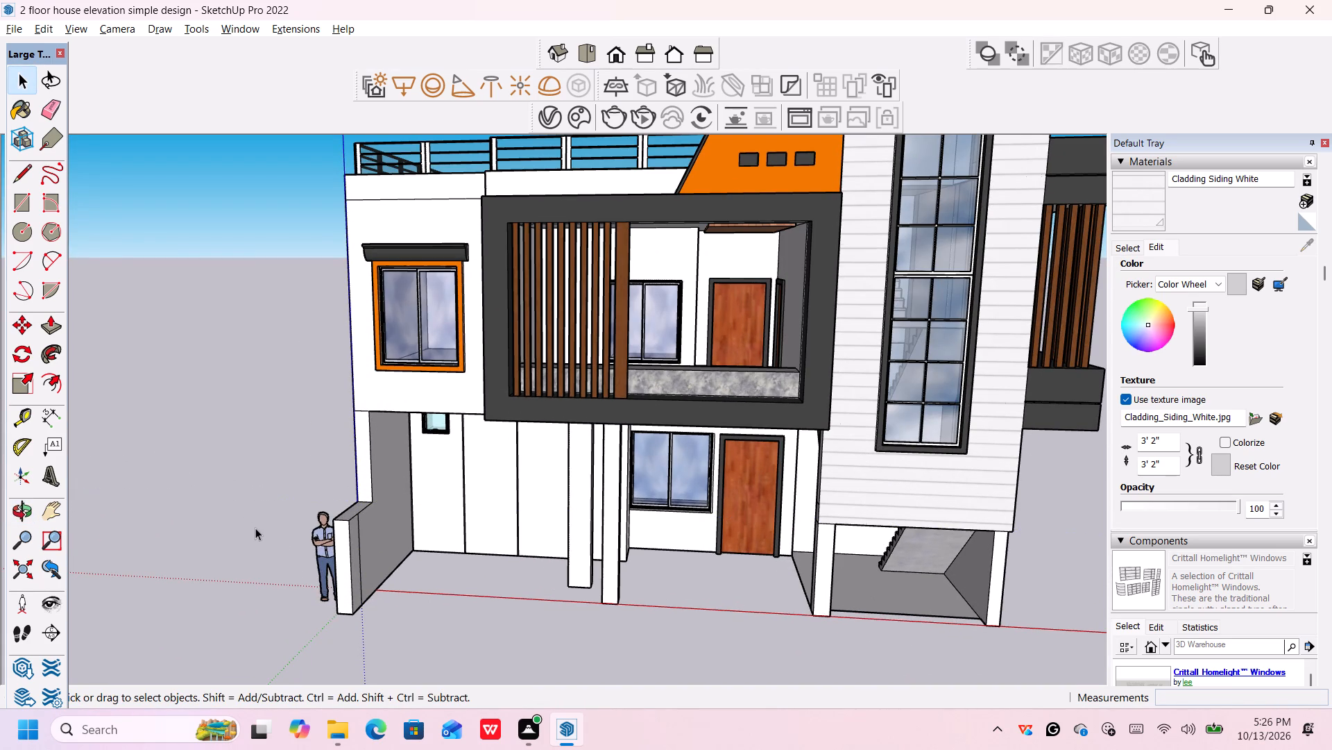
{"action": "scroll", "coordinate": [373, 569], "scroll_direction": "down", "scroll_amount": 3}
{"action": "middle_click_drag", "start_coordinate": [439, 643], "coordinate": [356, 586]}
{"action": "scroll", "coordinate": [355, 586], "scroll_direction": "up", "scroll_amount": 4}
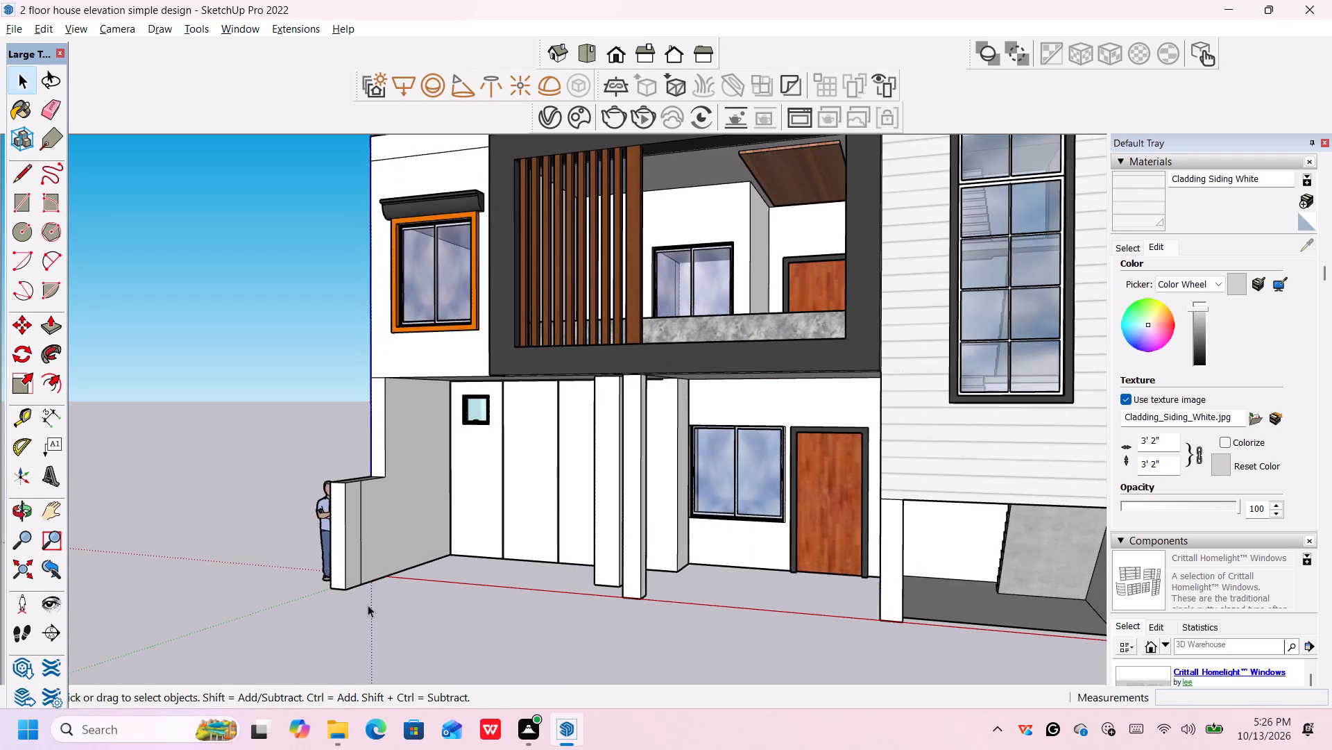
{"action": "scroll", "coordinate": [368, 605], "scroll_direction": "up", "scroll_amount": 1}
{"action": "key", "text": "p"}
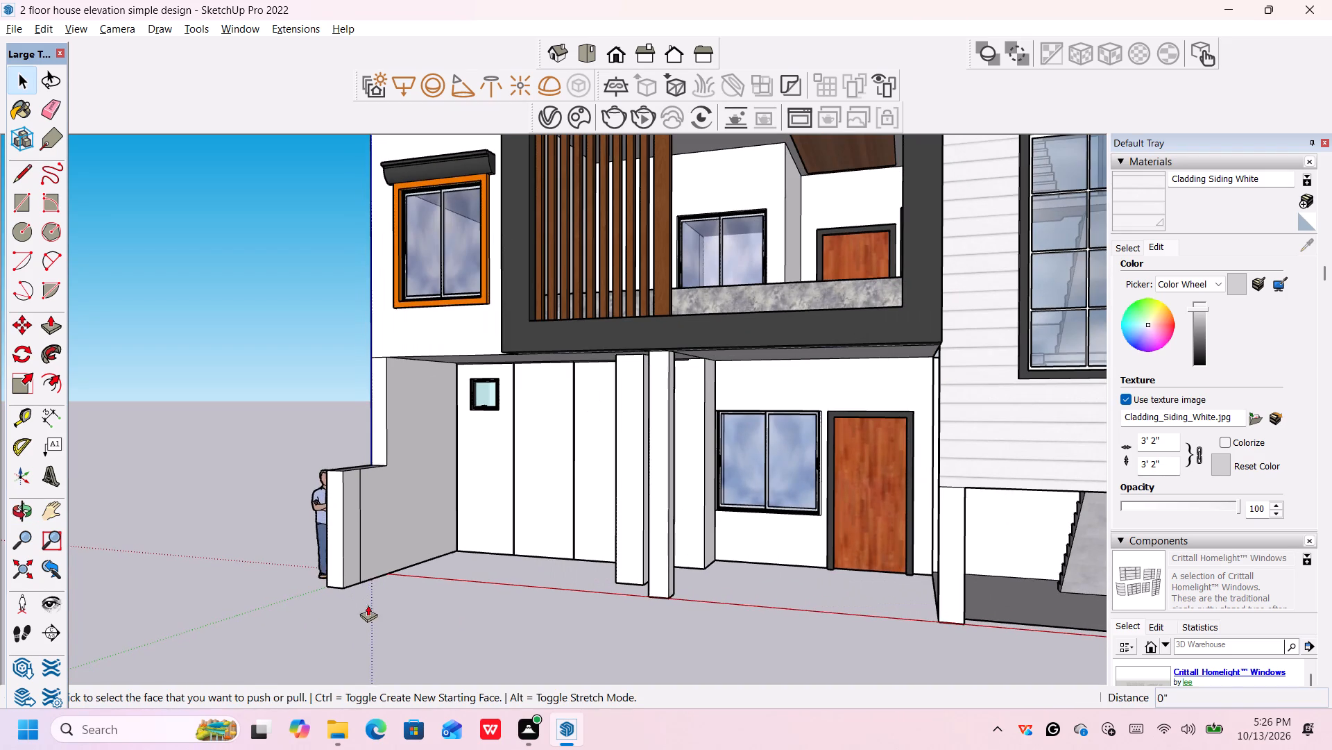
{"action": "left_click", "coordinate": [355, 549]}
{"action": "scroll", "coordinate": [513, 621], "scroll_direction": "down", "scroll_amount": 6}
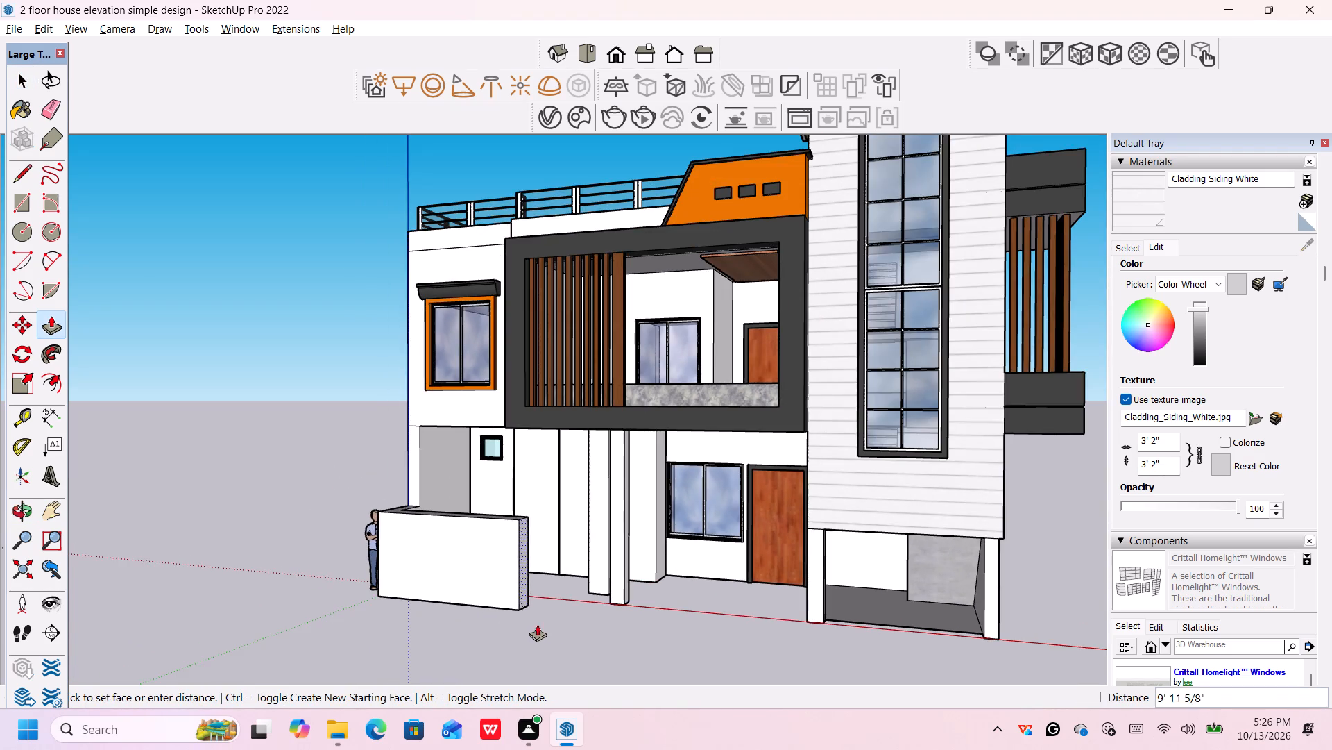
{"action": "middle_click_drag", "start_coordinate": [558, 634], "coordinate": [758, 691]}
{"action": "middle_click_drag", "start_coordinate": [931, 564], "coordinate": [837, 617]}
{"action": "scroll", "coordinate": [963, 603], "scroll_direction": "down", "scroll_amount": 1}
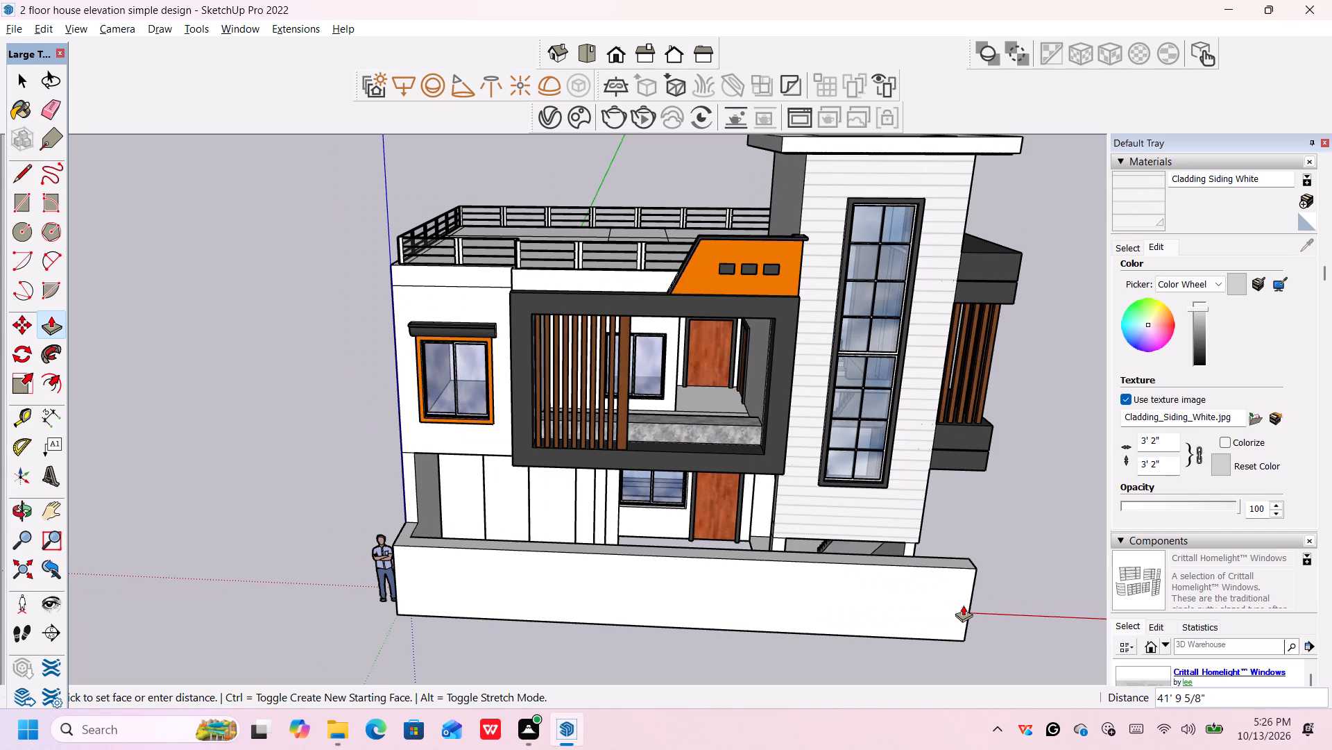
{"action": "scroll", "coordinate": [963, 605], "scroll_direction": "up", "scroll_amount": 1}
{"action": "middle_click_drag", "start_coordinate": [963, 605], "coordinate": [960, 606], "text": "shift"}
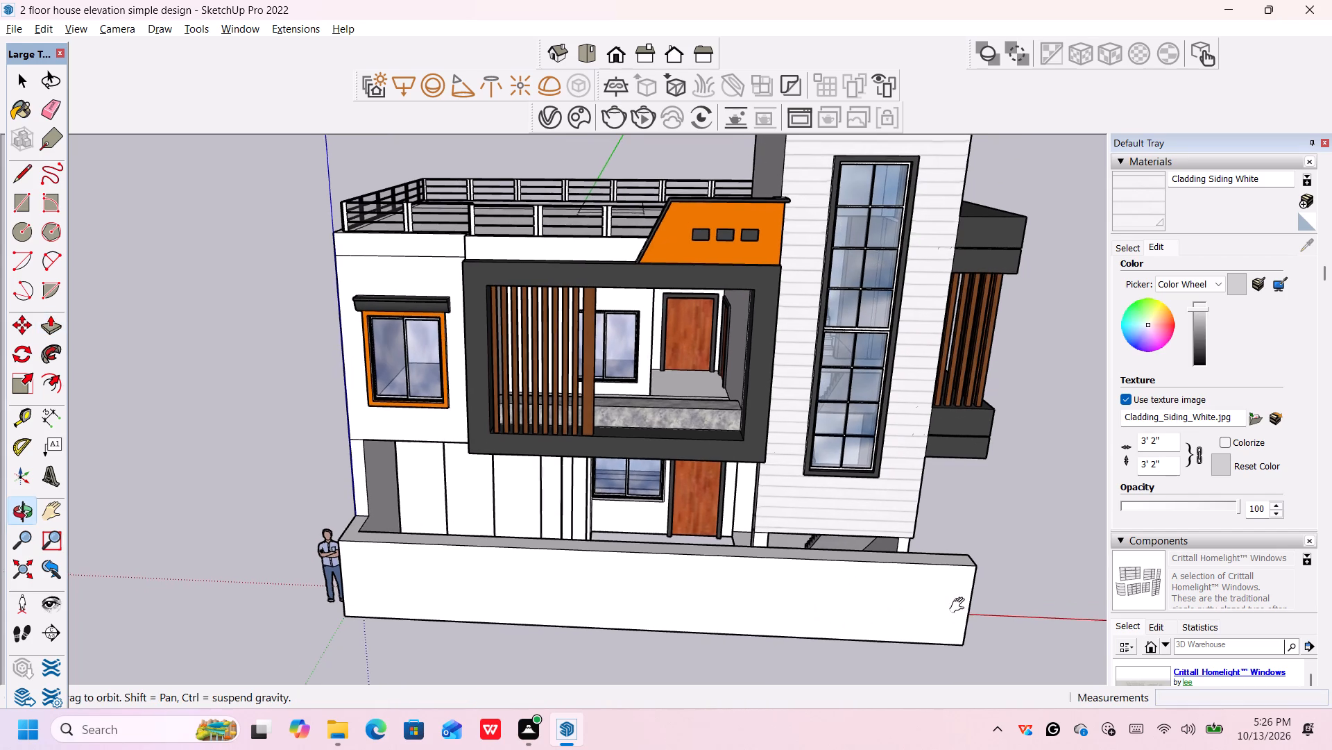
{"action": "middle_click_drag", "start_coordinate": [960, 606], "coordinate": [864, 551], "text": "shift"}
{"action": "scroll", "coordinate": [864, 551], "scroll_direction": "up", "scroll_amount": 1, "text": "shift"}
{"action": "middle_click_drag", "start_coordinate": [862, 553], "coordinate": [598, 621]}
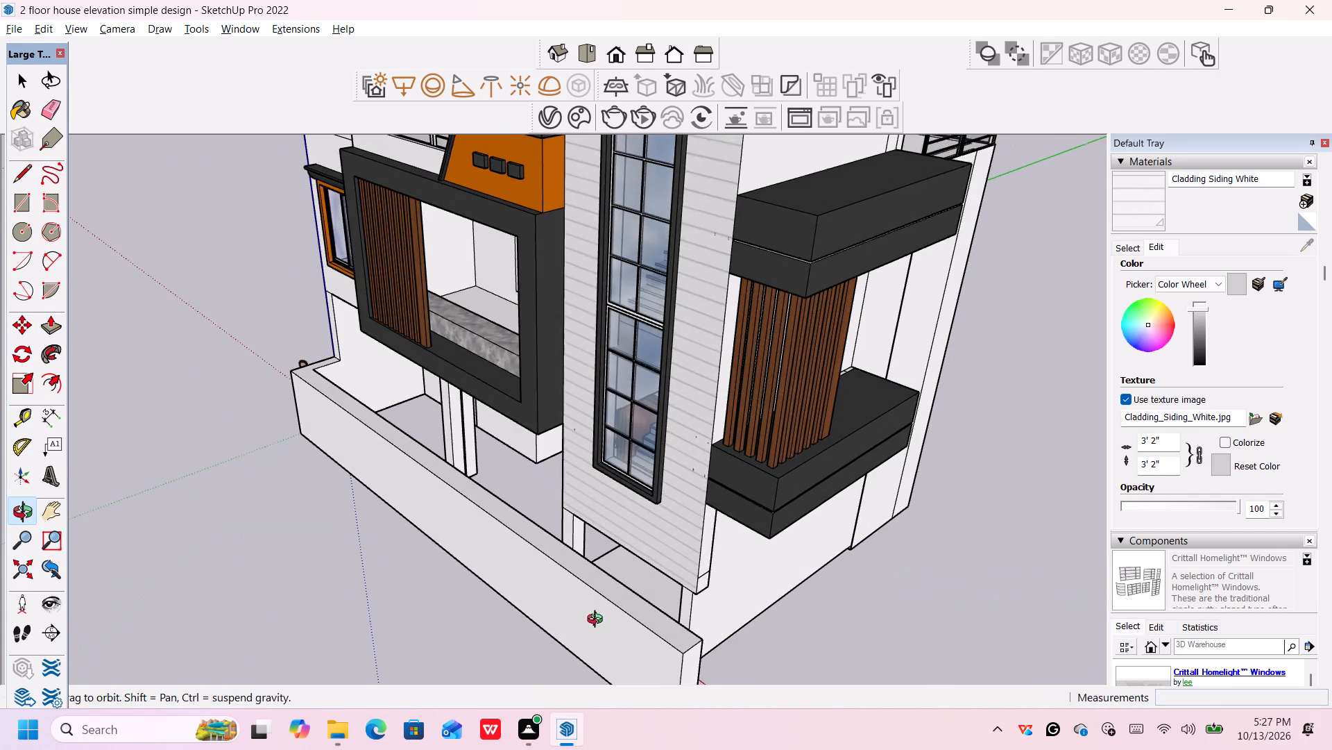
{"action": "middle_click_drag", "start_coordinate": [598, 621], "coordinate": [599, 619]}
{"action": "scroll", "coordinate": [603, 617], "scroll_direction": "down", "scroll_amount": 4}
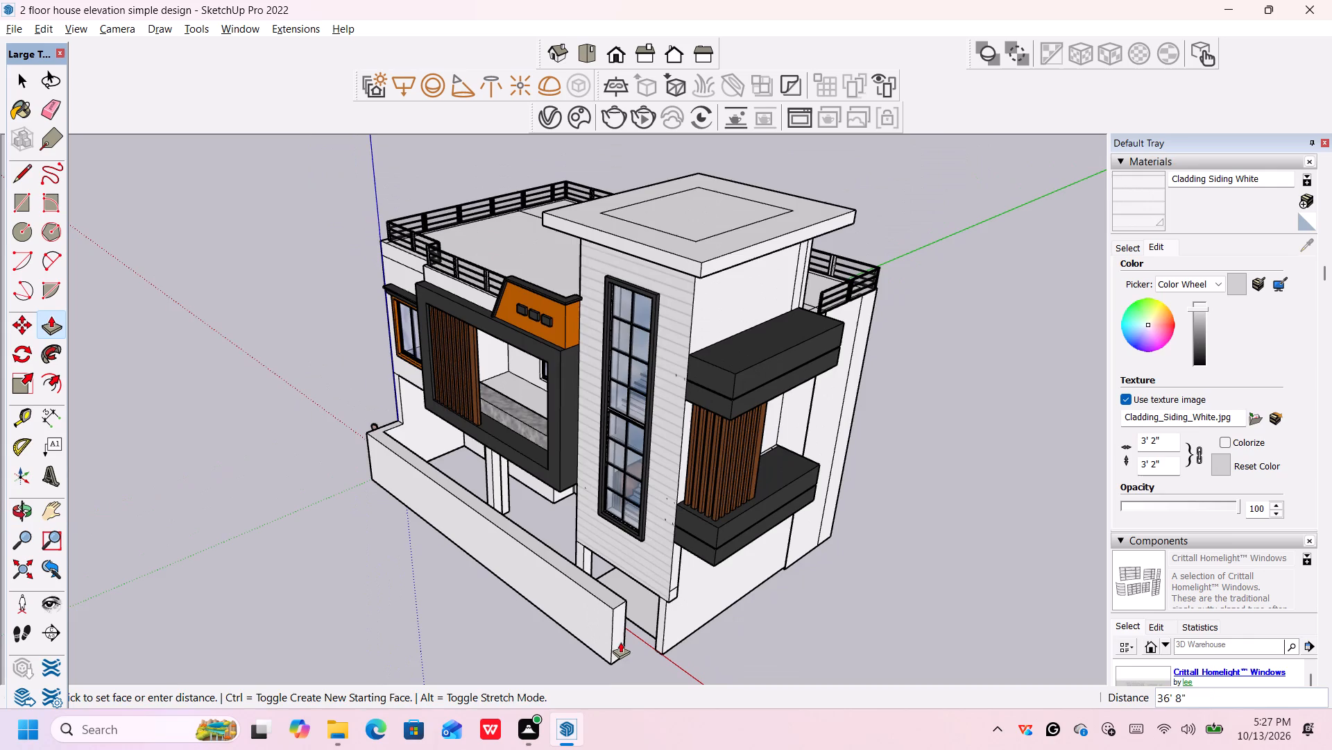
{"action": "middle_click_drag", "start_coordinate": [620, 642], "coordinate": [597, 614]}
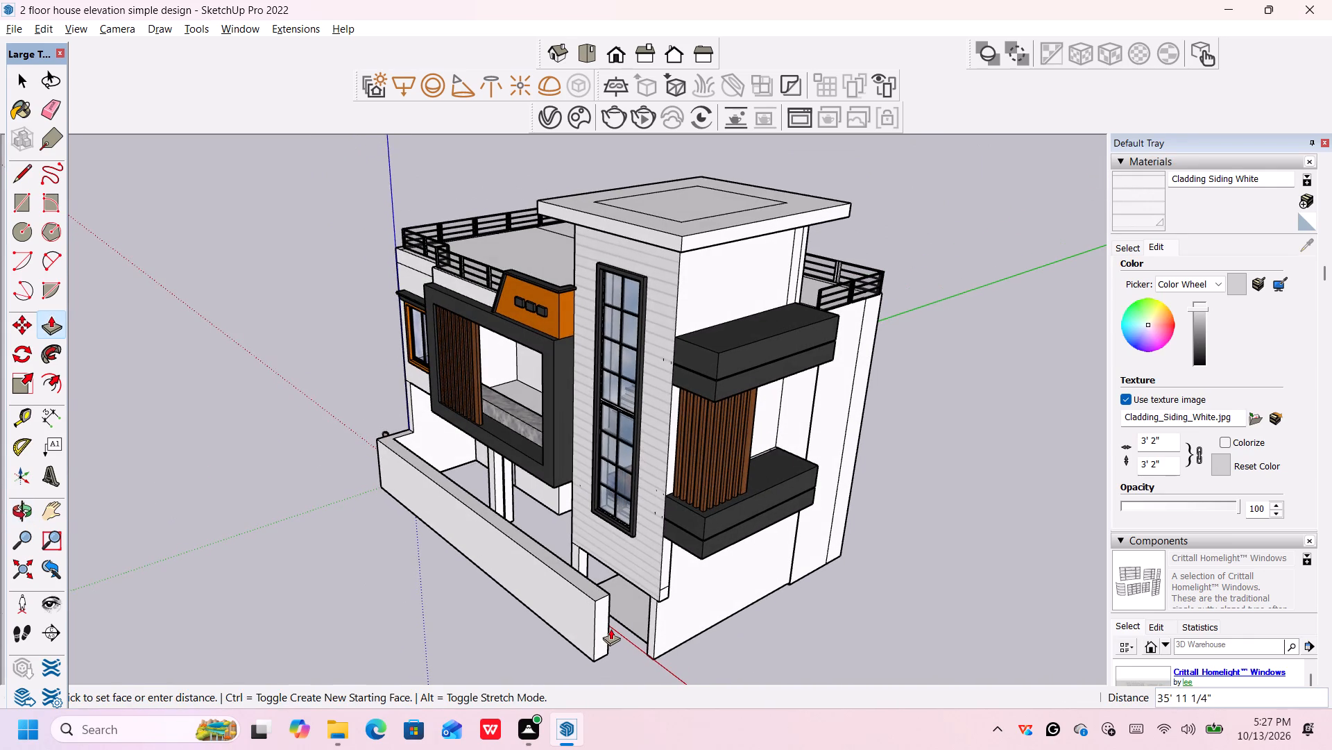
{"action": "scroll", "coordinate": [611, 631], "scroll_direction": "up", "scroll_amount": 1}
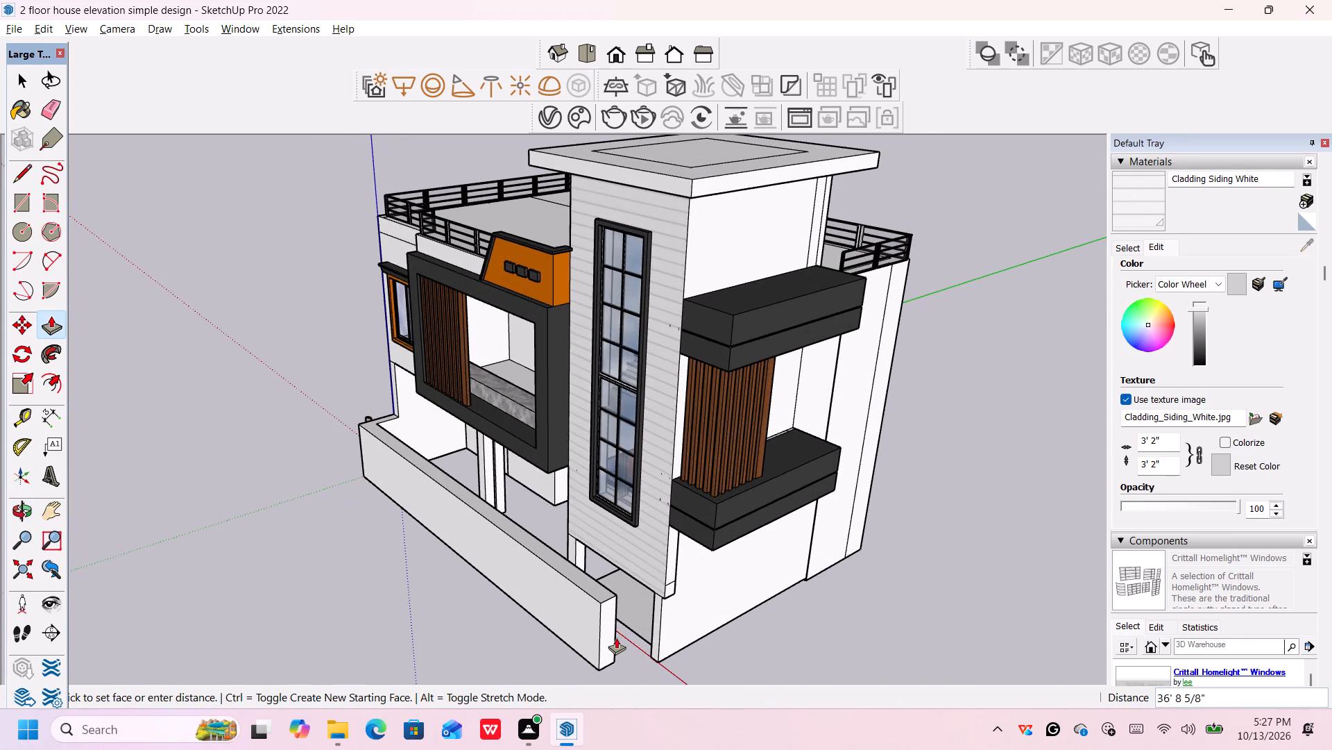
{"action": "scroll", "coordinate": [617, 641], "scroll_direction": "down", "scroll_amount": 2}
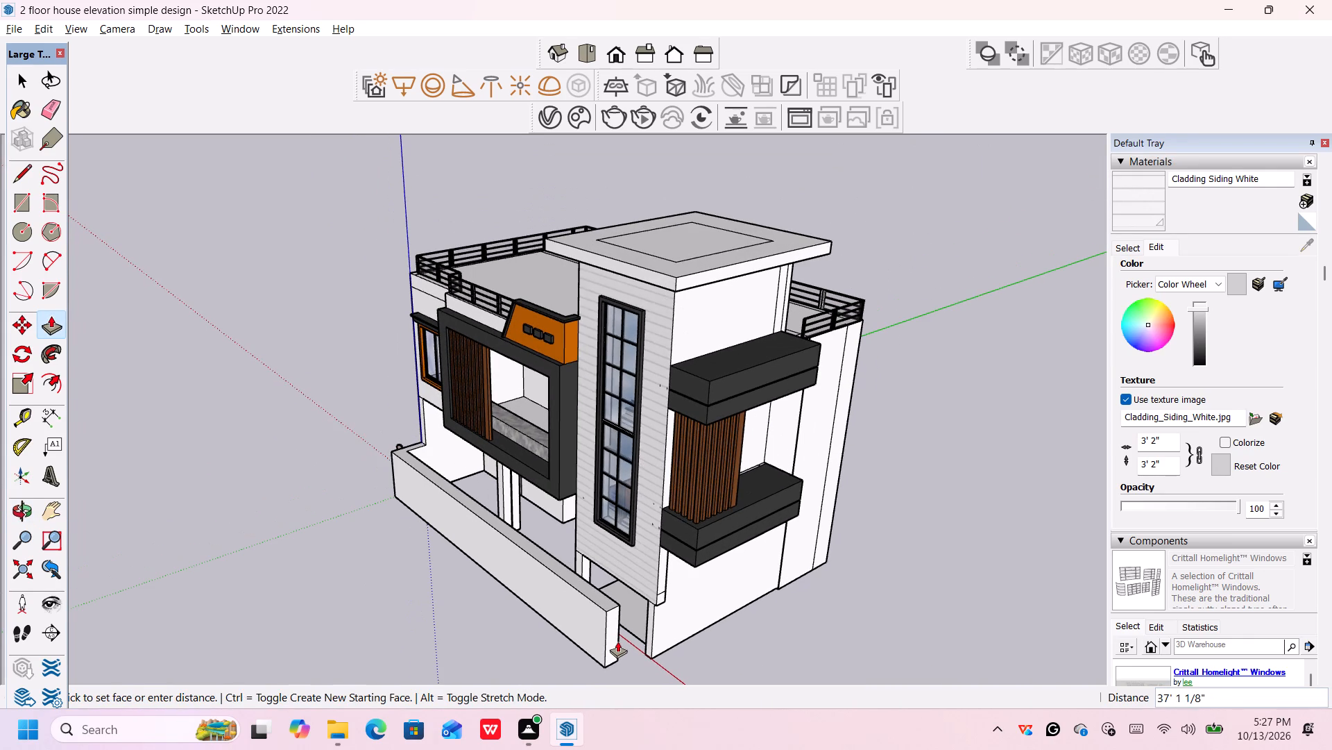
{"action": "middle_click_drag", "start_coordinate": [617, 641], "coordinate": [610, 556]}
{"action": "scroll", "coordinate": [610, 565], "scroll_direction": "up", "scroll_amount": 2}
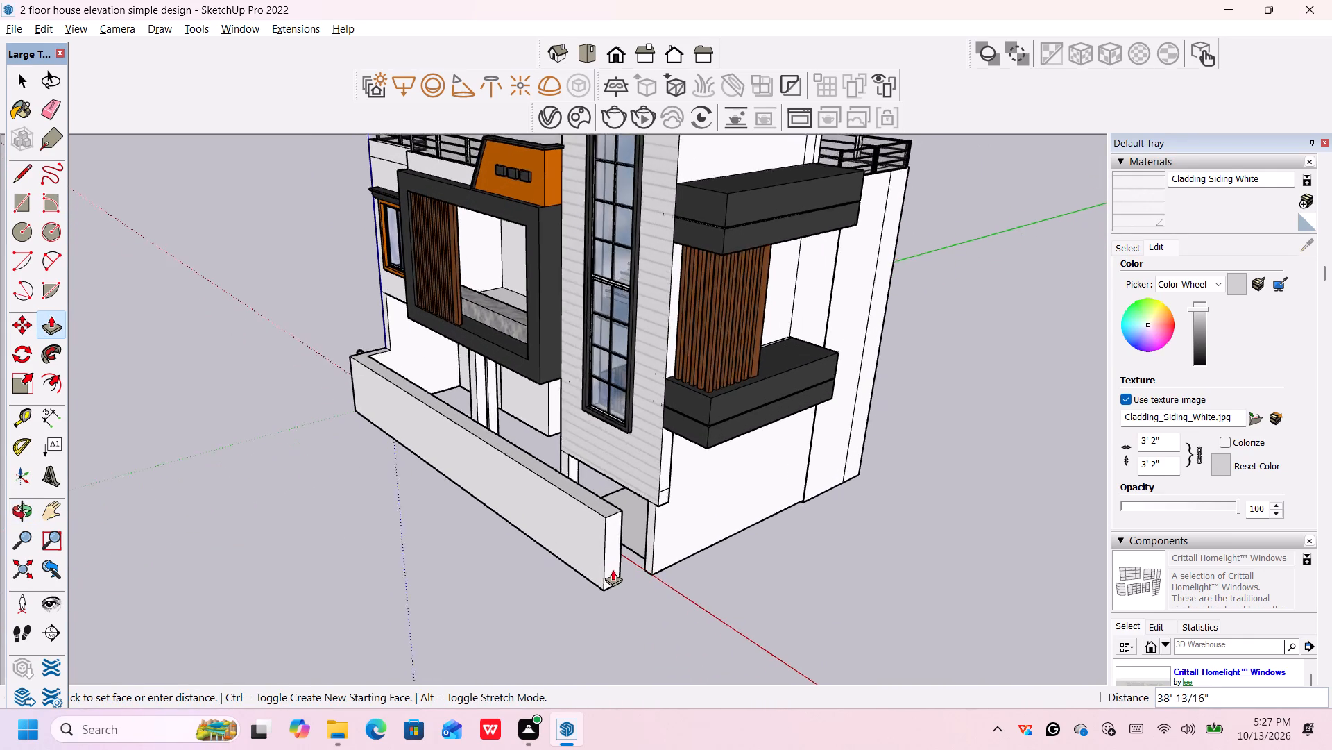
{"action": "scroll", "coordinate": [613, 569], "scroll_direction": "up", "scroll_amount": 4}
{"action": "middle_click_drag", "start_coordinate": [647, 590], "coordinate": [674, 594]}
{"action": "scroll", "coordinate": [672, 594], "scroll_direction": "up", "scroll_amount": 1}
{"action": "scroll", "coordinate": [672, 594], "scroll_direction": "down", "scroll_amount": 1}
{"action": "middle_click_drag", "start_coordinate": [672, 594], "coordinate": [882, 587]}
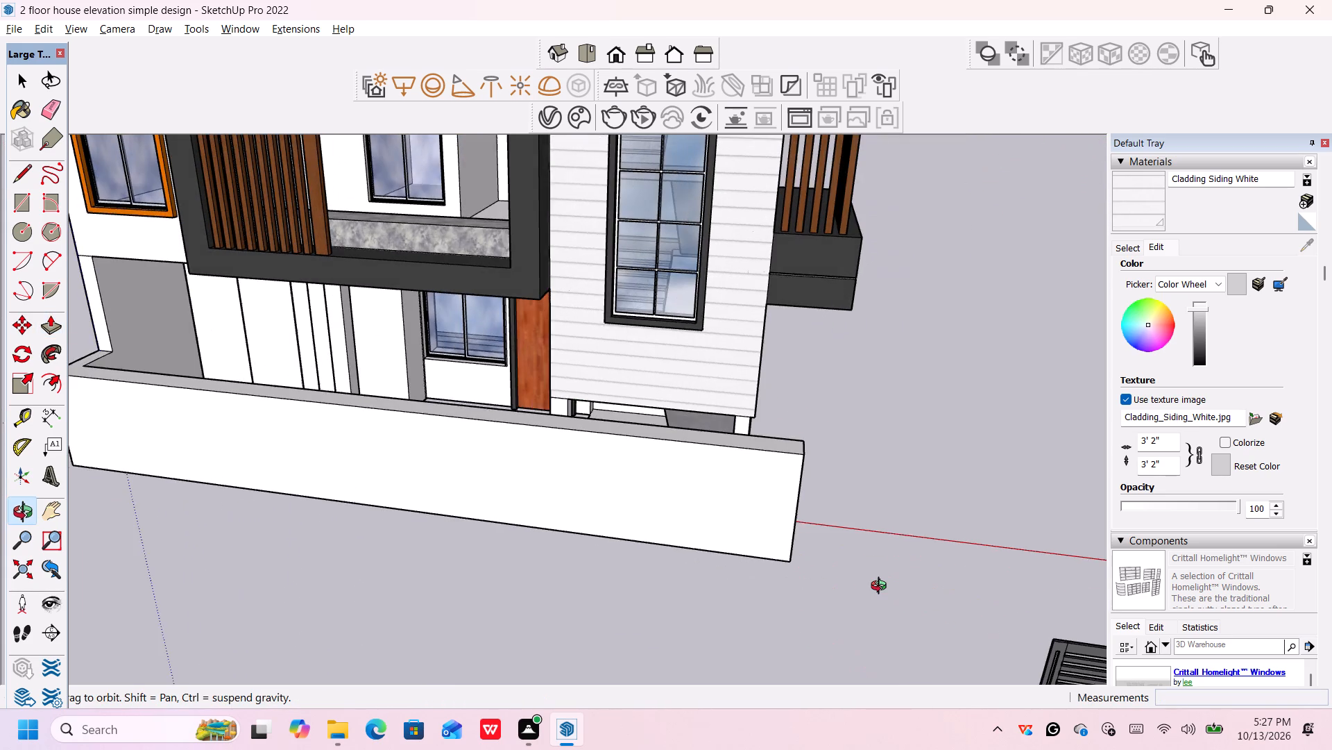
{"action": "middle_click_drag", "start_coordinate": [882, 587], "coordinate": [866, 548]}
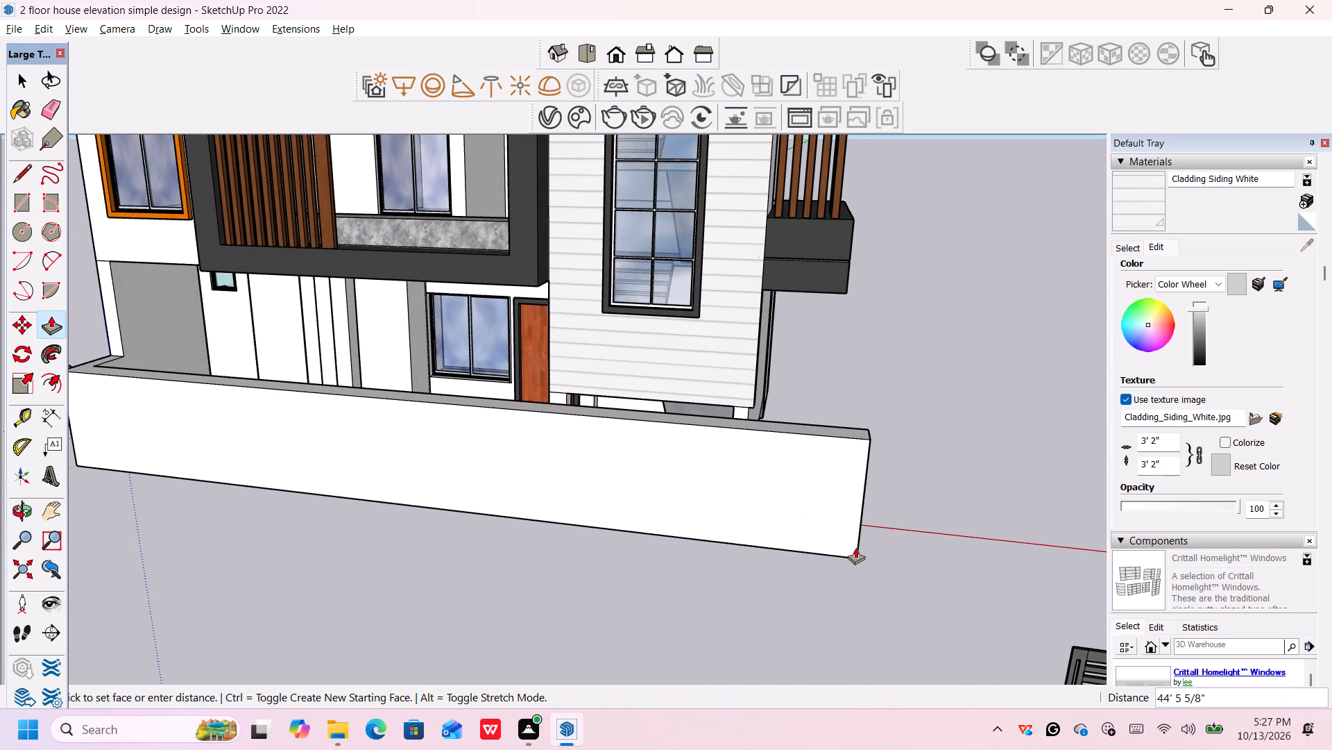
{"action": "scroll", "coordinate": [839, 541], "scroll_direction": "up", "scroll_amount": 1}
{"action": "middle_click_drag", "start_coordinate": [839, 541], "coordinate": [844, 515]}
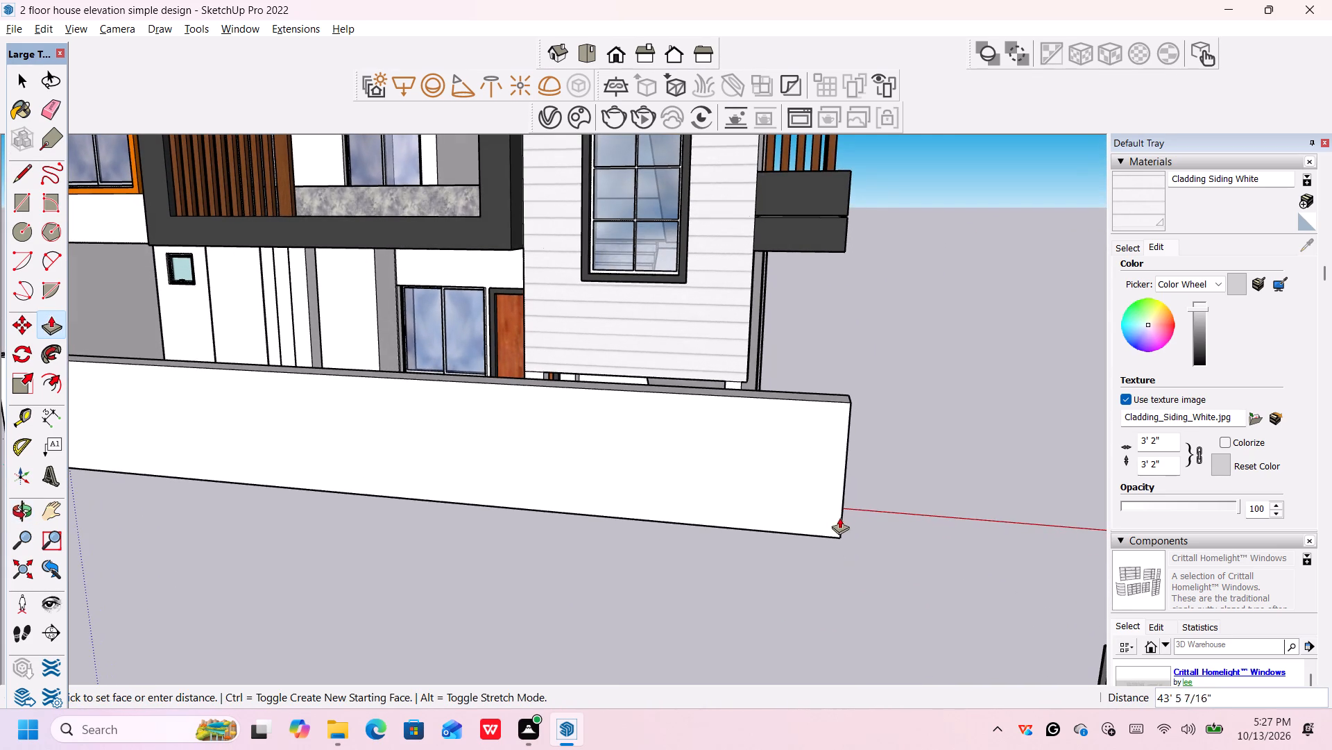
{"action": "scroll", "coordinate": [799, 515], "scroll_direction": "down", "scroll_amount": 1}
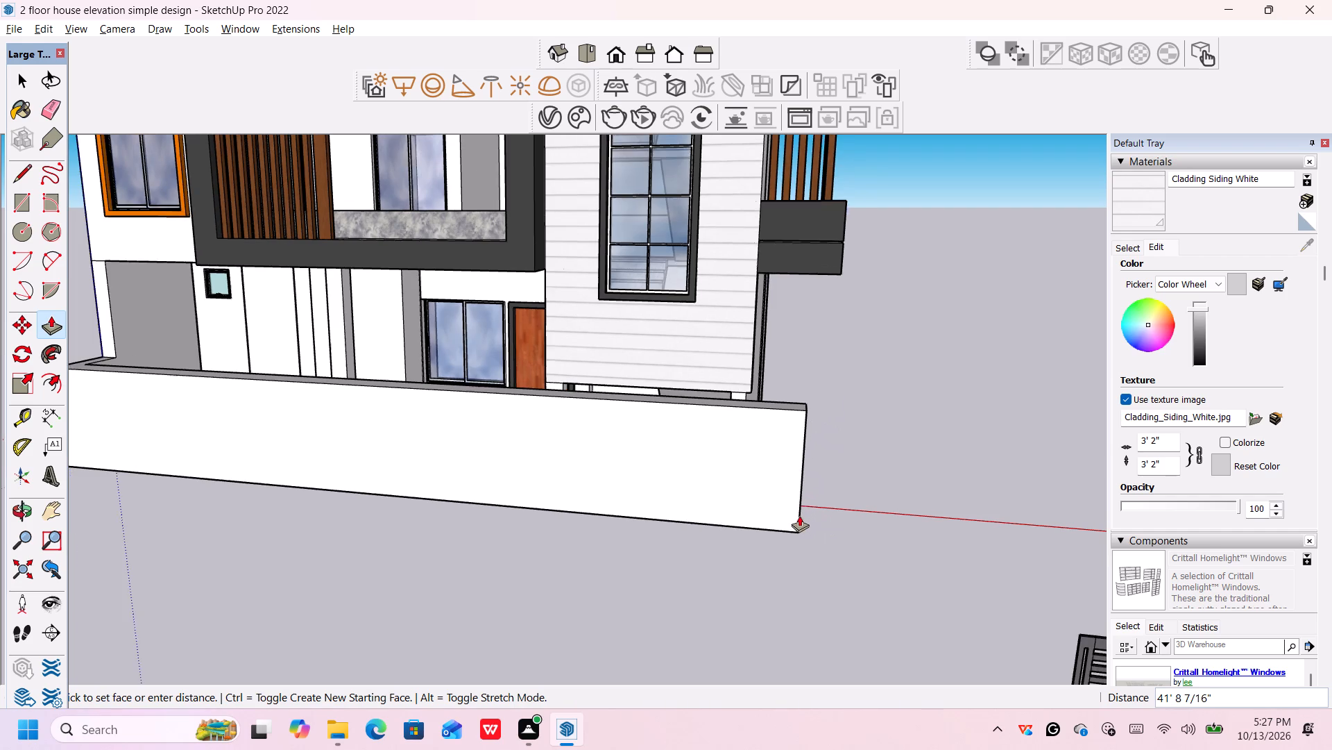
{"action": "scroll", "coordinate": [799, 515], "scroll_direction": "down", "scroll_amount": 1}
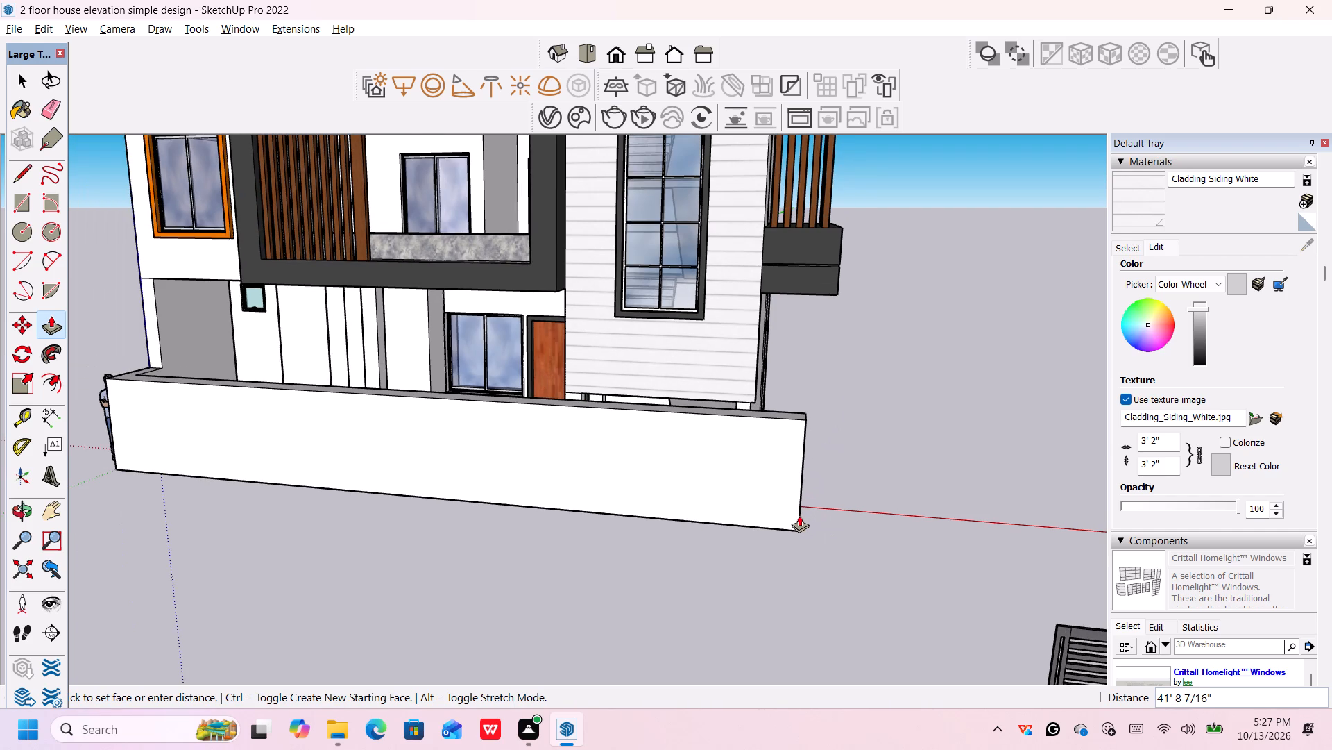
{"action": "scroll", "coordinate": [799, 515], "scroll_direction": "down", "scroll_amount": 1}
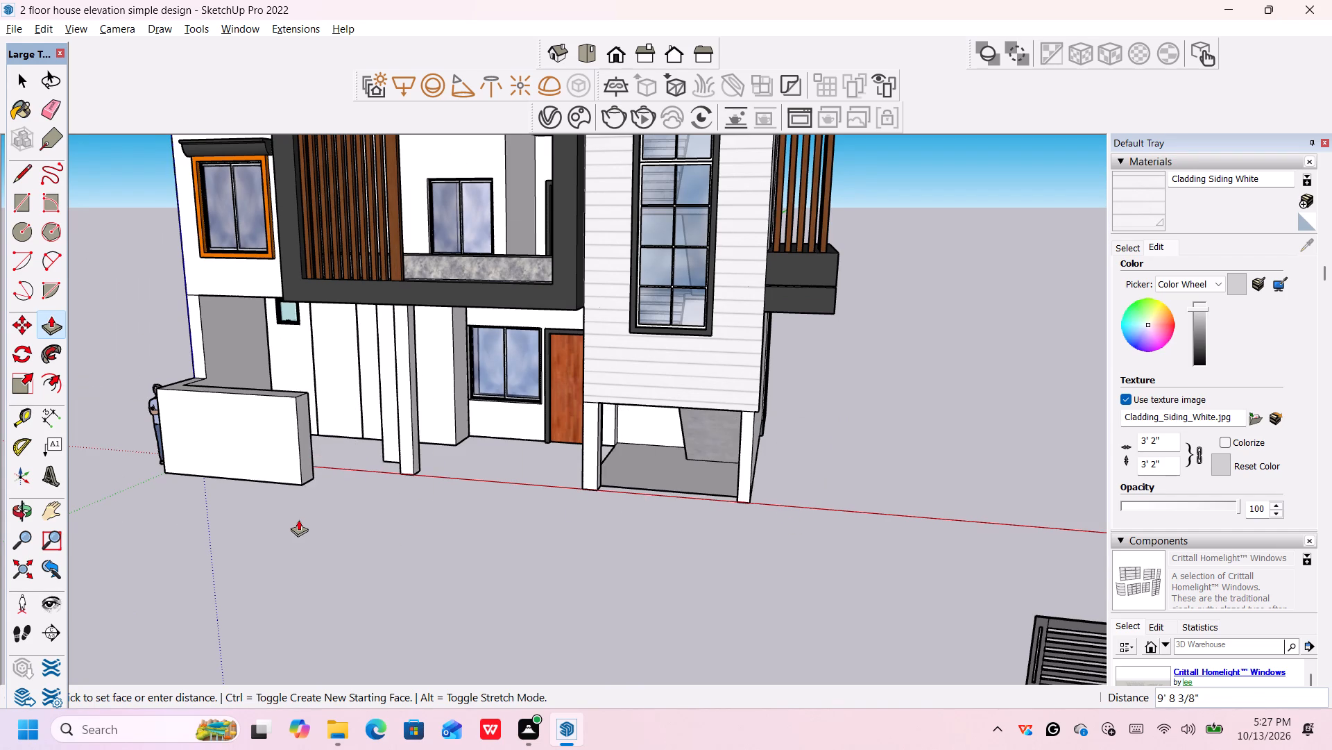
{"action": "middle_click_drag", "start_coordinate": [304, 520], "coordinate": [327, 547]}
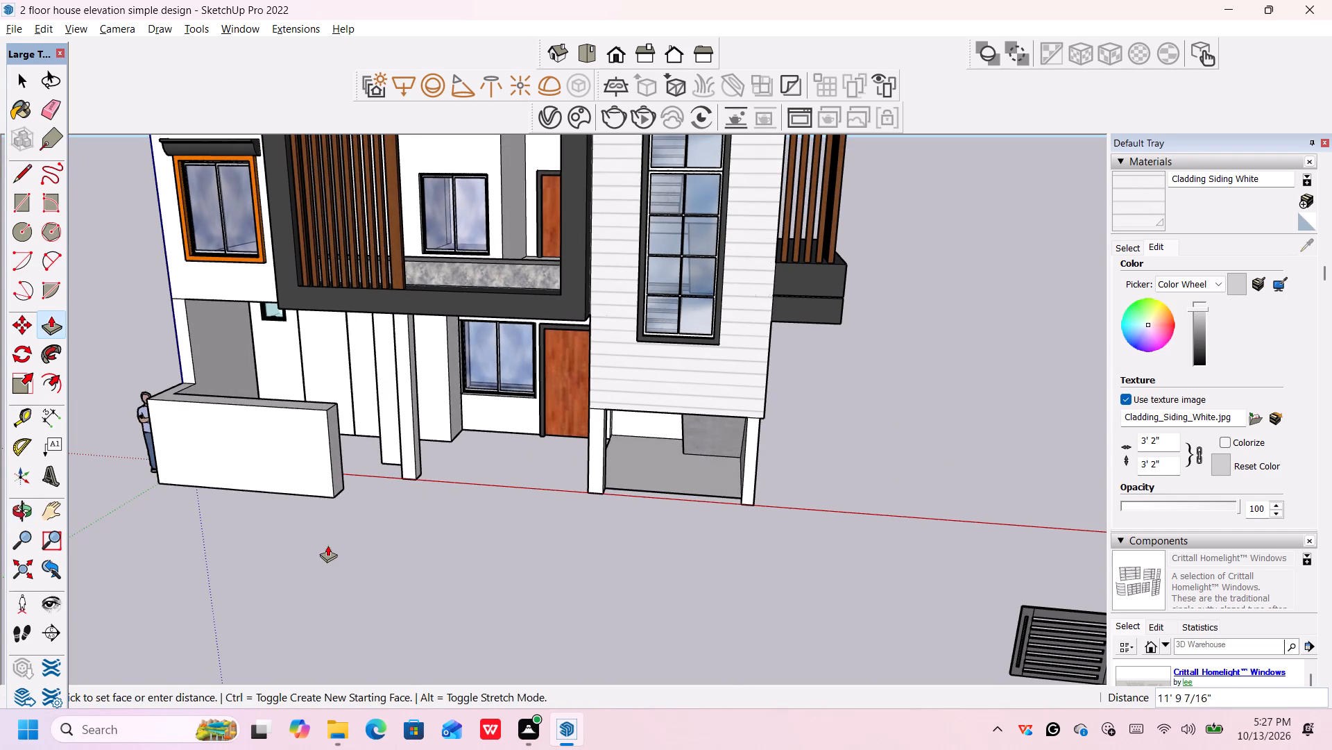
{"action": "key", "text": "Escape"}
Delete the vertical dividing line near the front end of the boundary wall's inner face.
{"action": "middle_click_drag", "start_coordinate": [202, 528], "coordinate": [294, 485]}
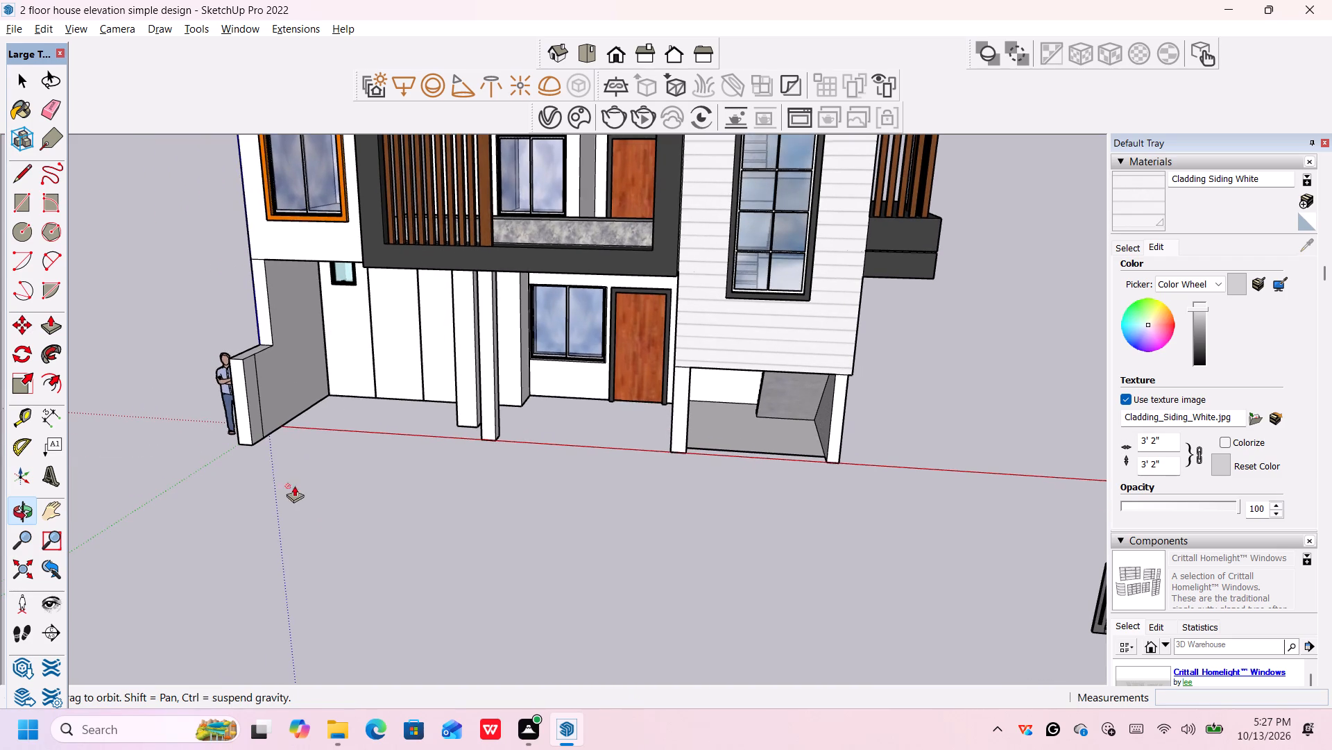
{"action": "key", "text": "space"}
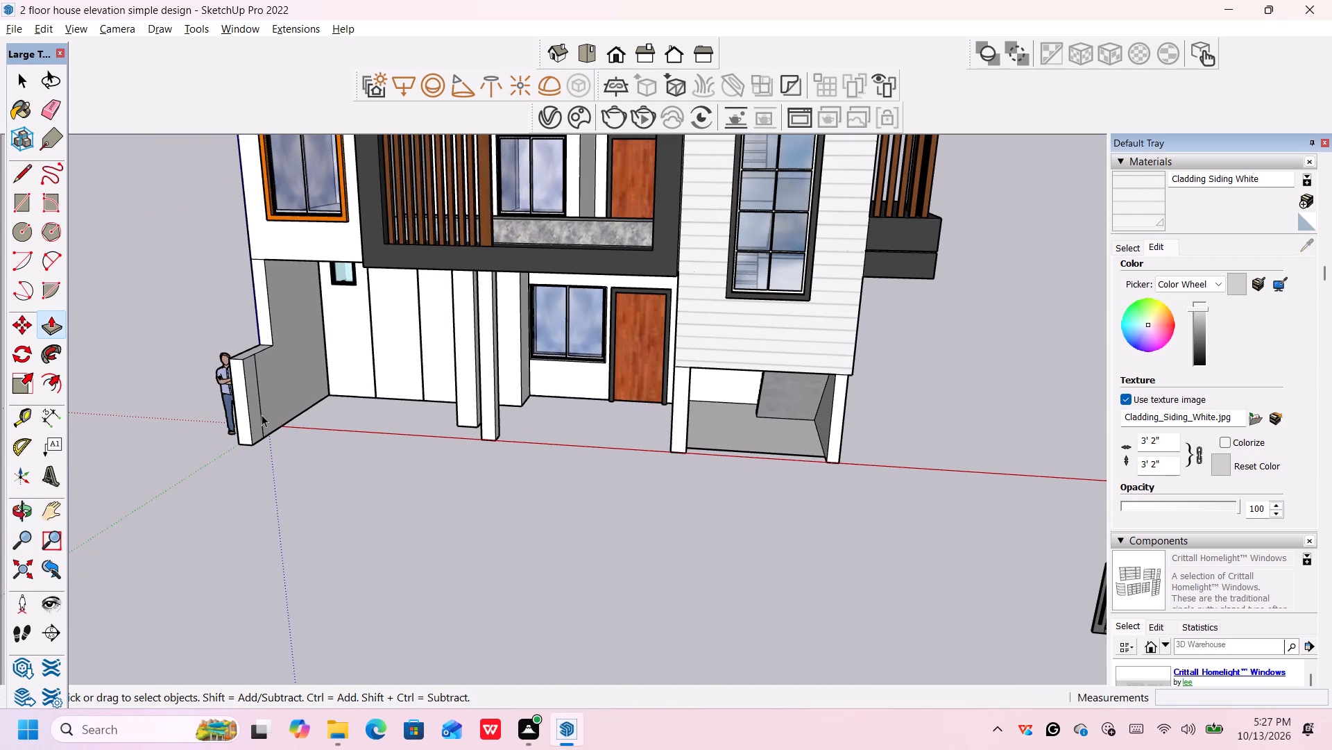
{"action": "left_click", "coordinate": [262, 415]}
{"action": "key", "text": "Delete"}
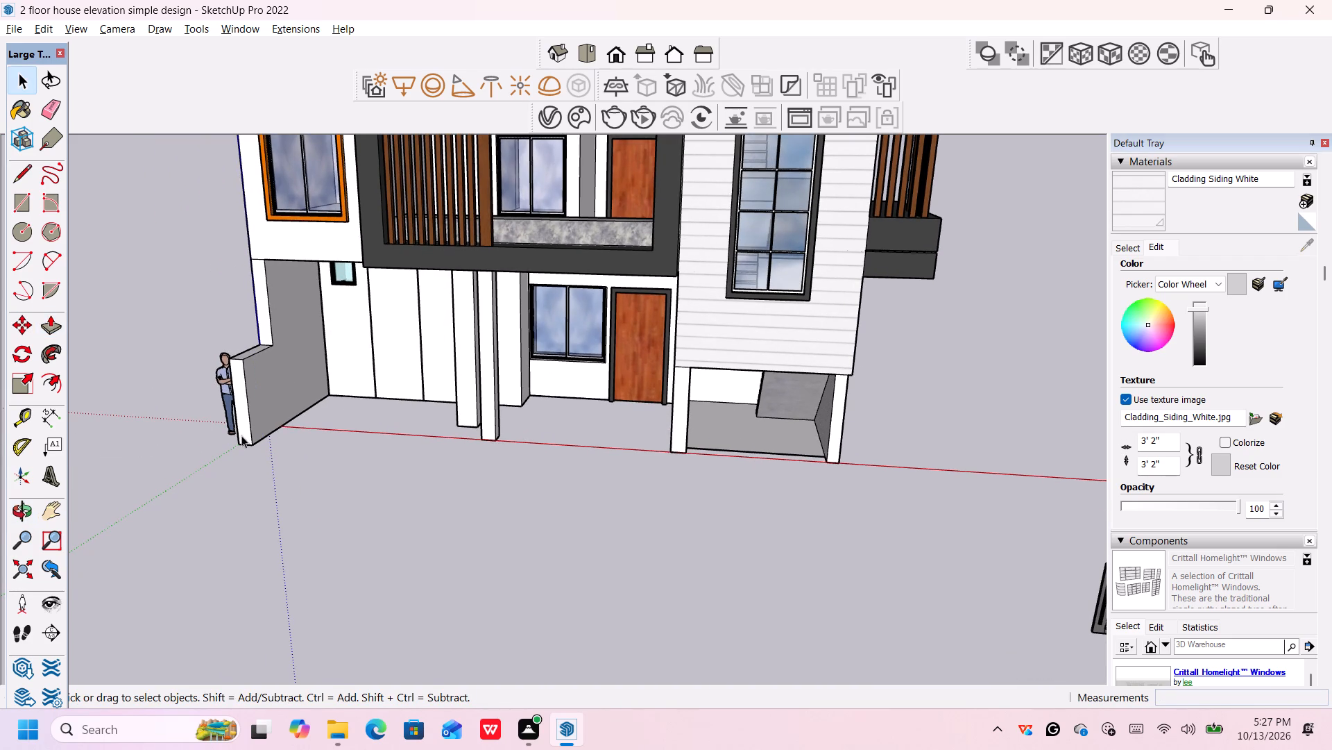
Extrude the narrow front end face of the low boundary wall outward by 3'.
{"action": "key", "text": "p"}
{"action": "left_click", "coordinate": [239, 415]}
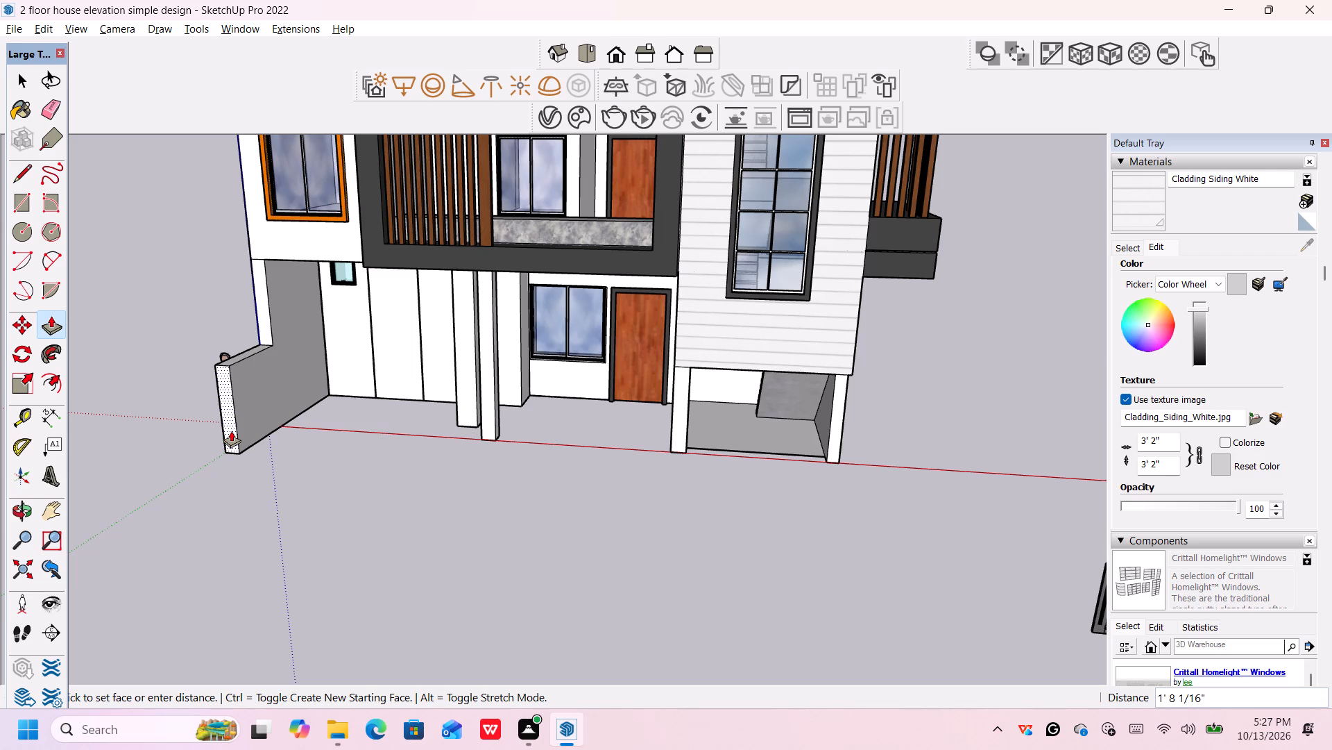
{"action": "middle_click_drag", "start_coordinate": [231, 431], "coordinate": [245, 478]}
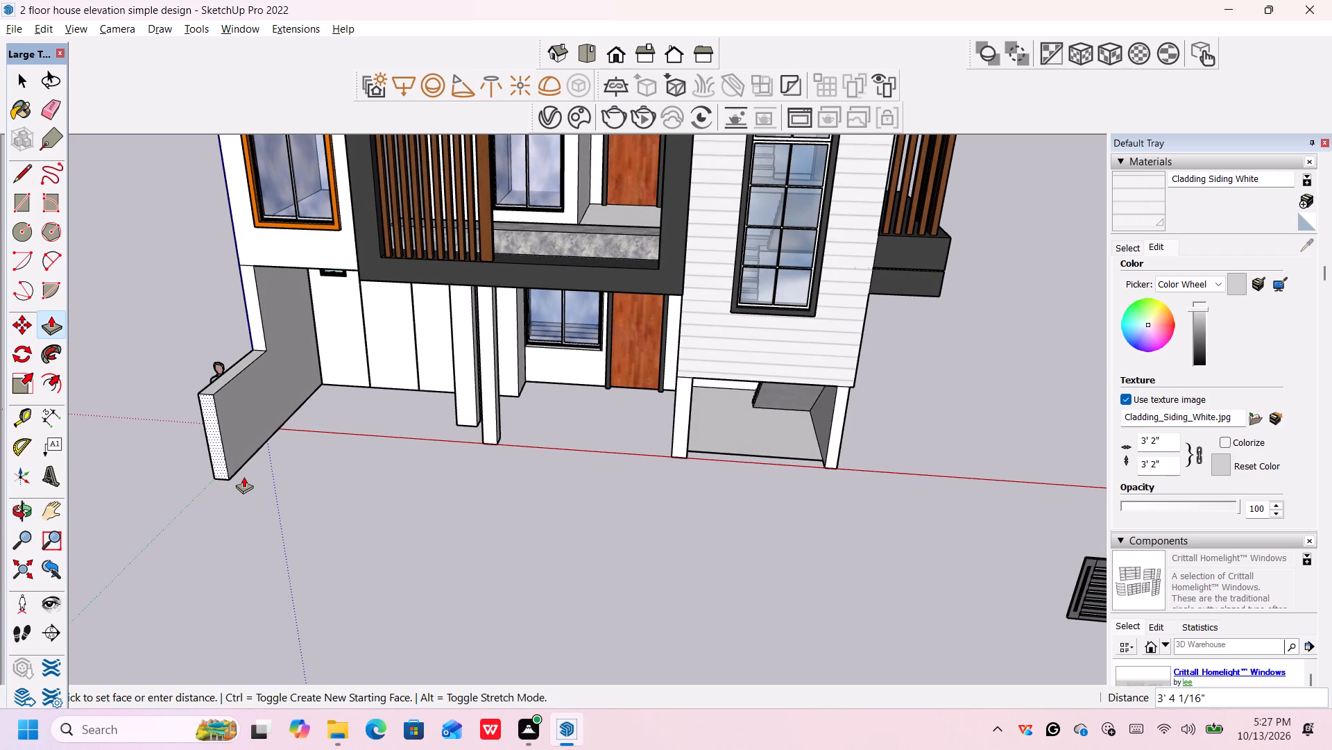
{"action": "type", "text": "3'"}
{"action": "key", "text": "Return"}
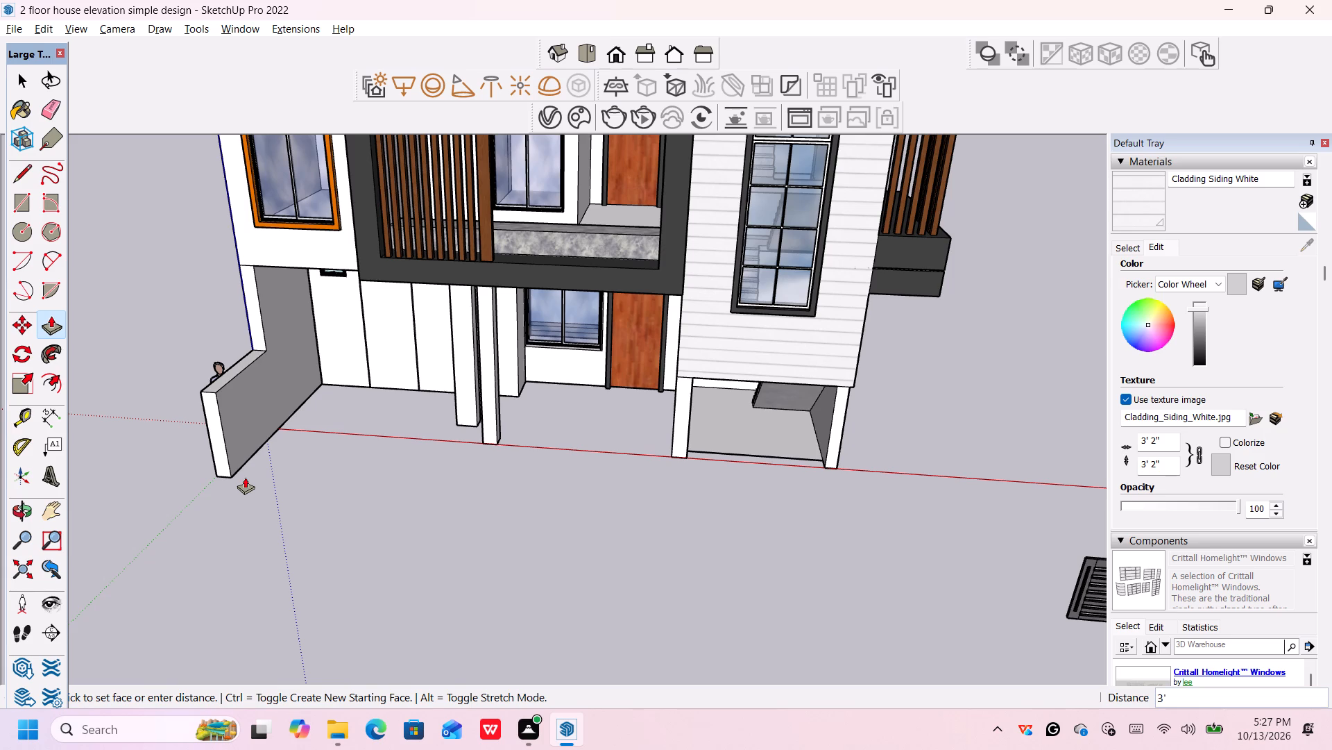
{"action": "scroll", "coordinate": [245, 477], "scroll_direction": "down", "scroll_amount": 3}
{"action": "middle_click_drag", "start_coordinate": [259, 495], "coordinate": [257, 477]}
{"action": "key", "text": "space"}
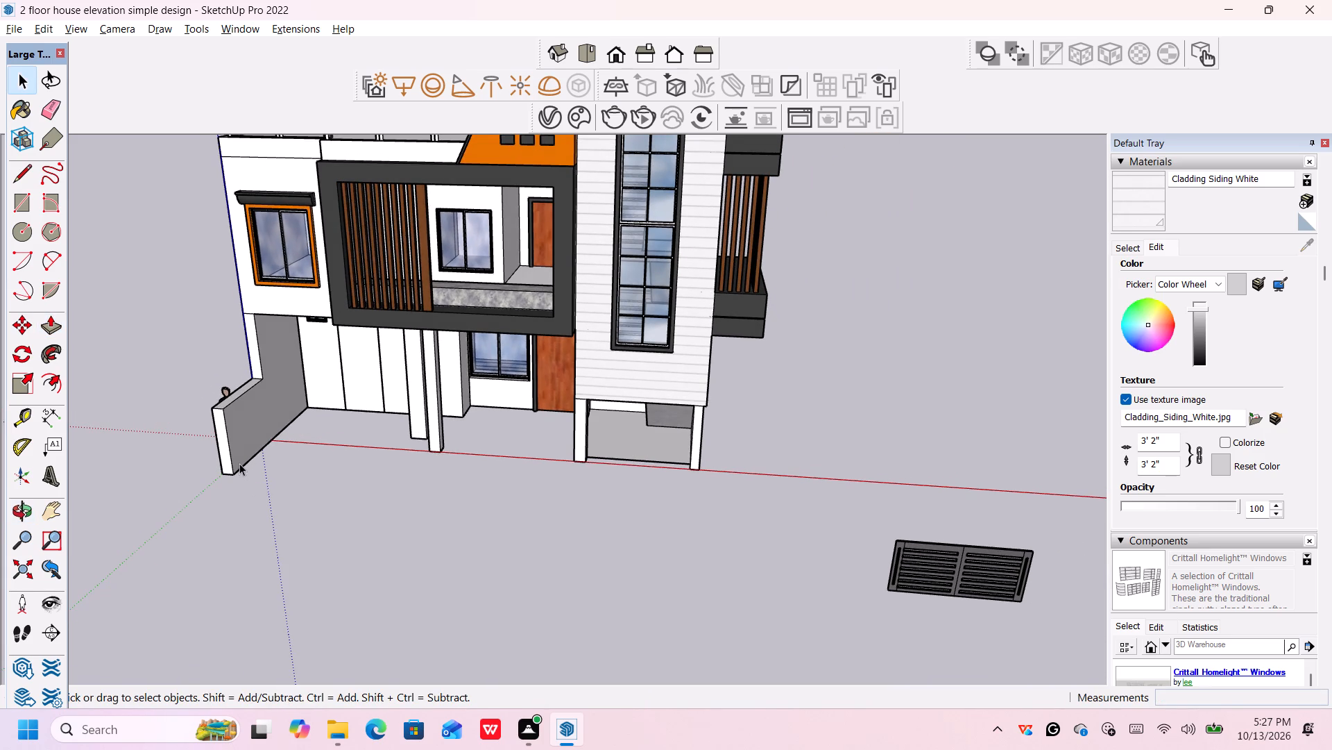
Place a vertical guide 1.5' in from the extended boundary wall's front edge on its inner face.
{"action": "scroll", "coordinate": [239, 463], "scroll_direction": "up", "scroll_amount": 3}
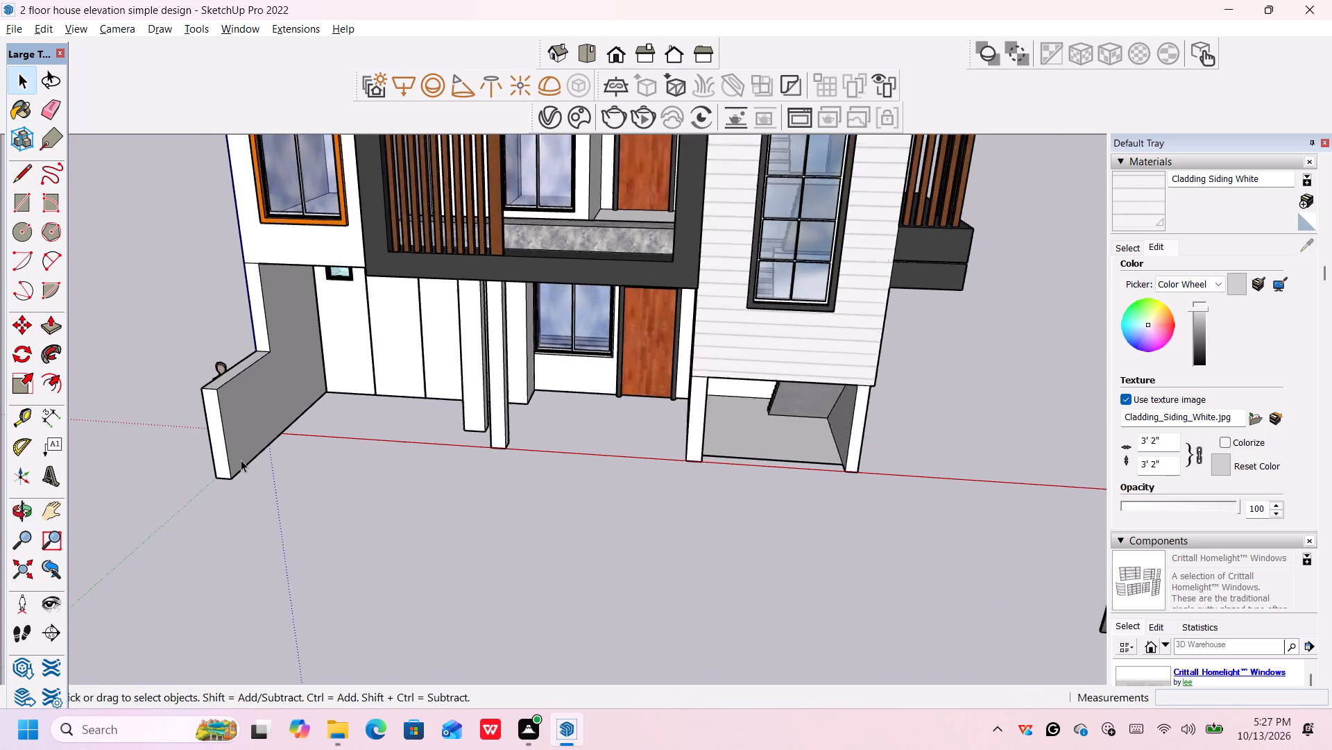
{"action": "scroll", "coordinate": [241, 460], "scroll_direction": "up", "scroll_amount": 6}
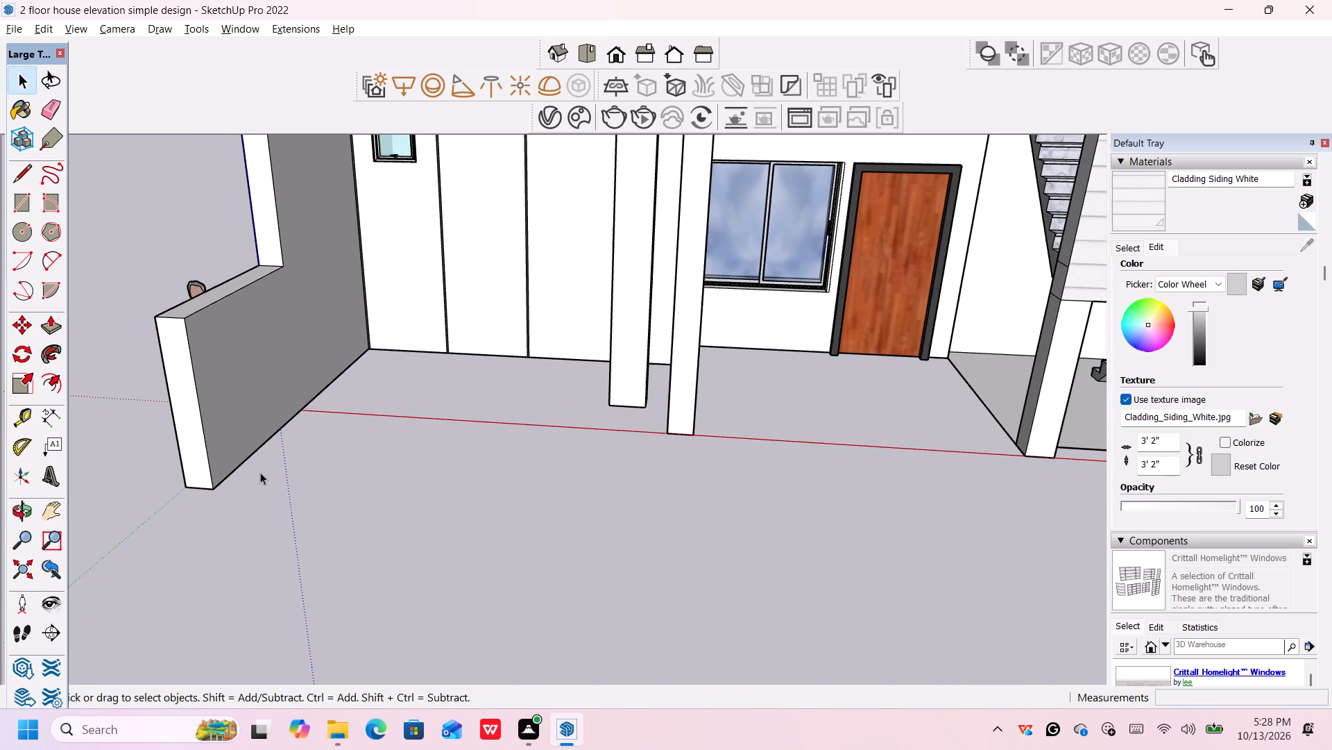
{"action": "key", "text": "t"}
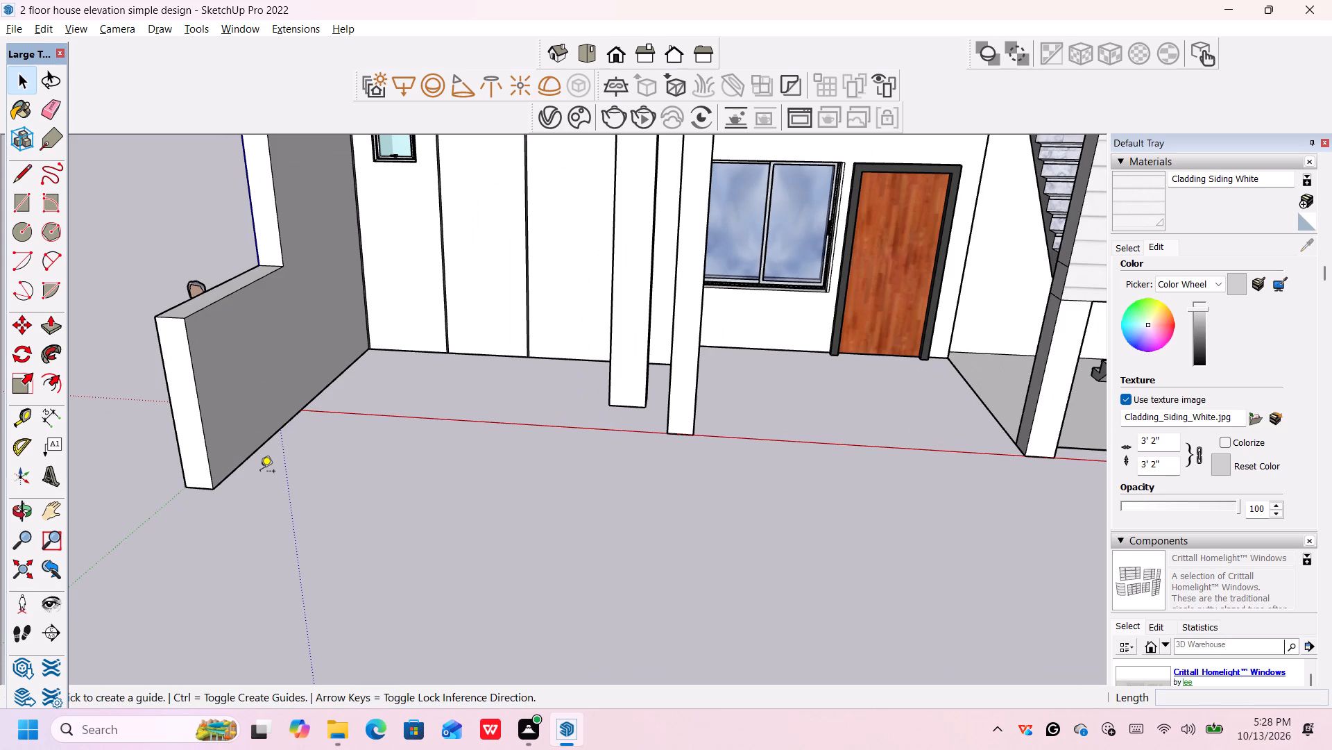
{"action": "left_click", "coordinate": [199, 413]}
{"action": "middle_click_drag", "start_coordinate": [219, 395], "coordinate": [156, 383]}
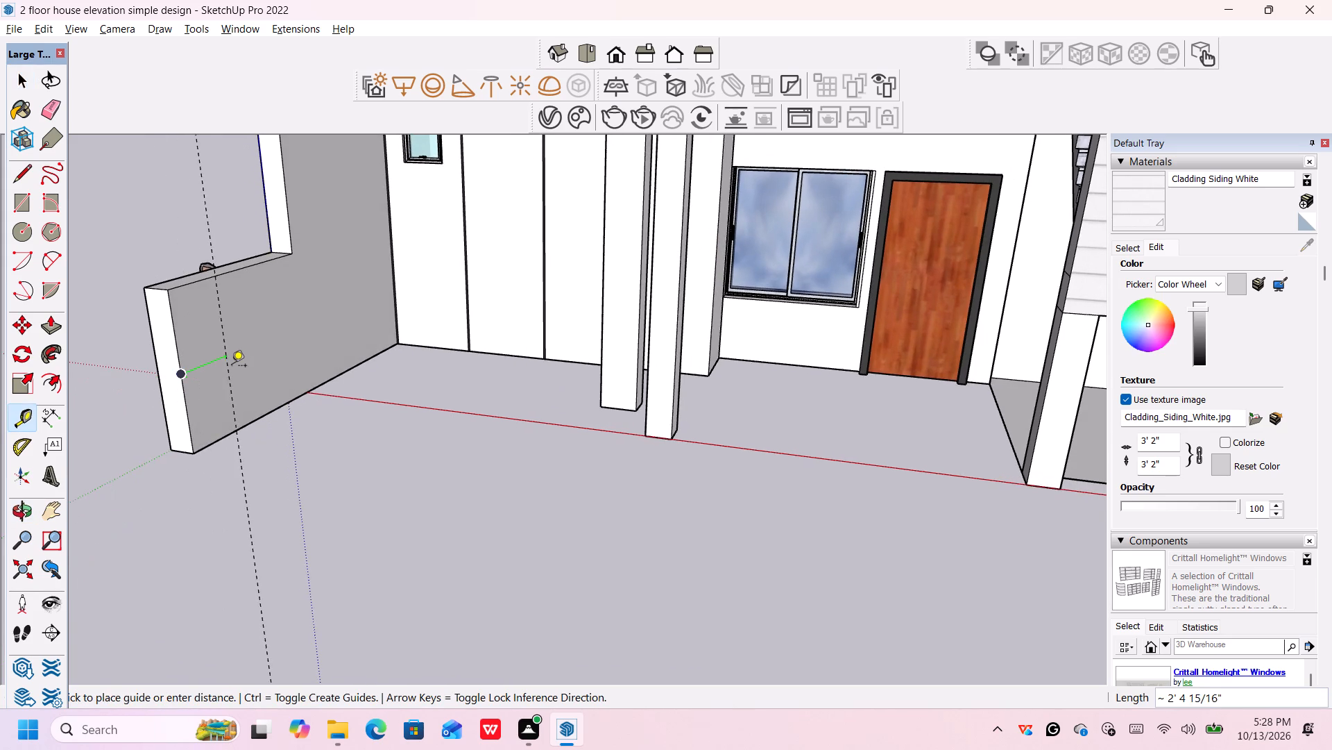
{"action": "scroll", "coordinate": [232, 367], "scroll_direction": "up", "scroll_amount": 7}
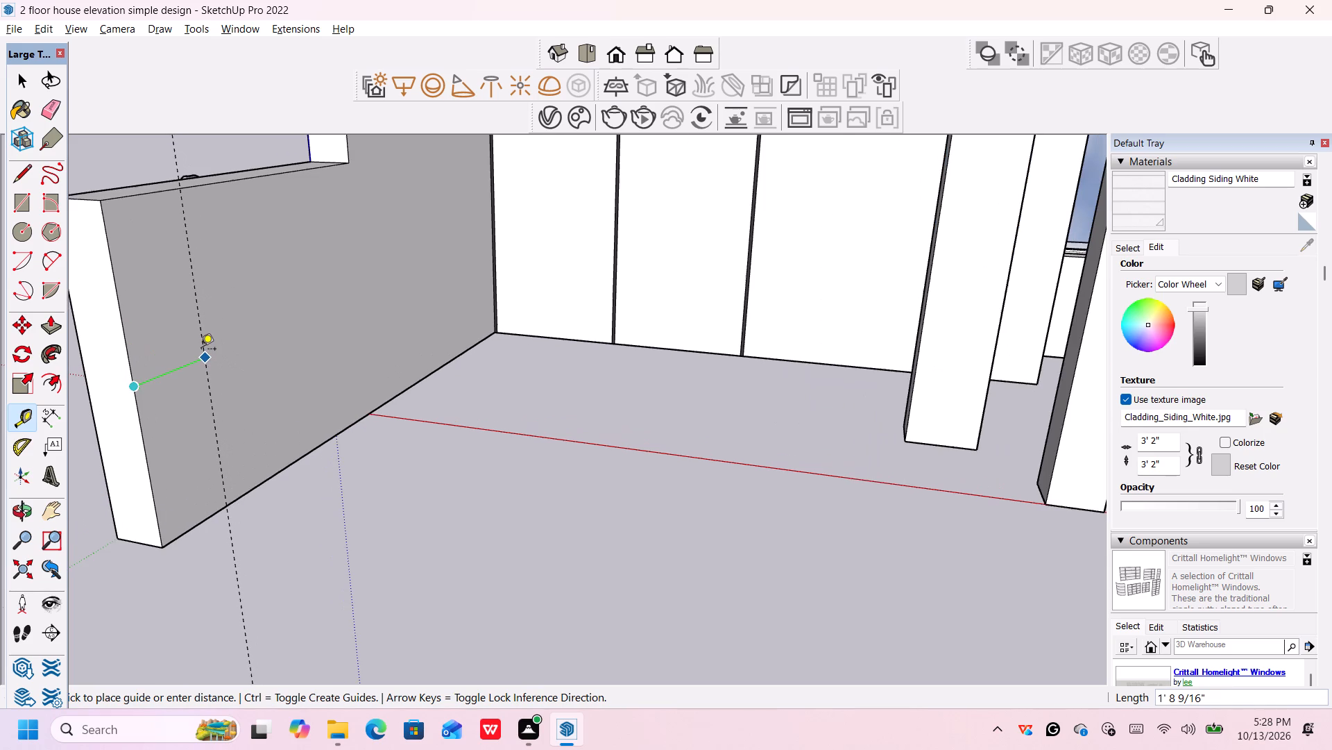
{"action": "type", "text": "1."}
{"action": "type", "text": "5'"}
{"action": "key", "text": "Return"}
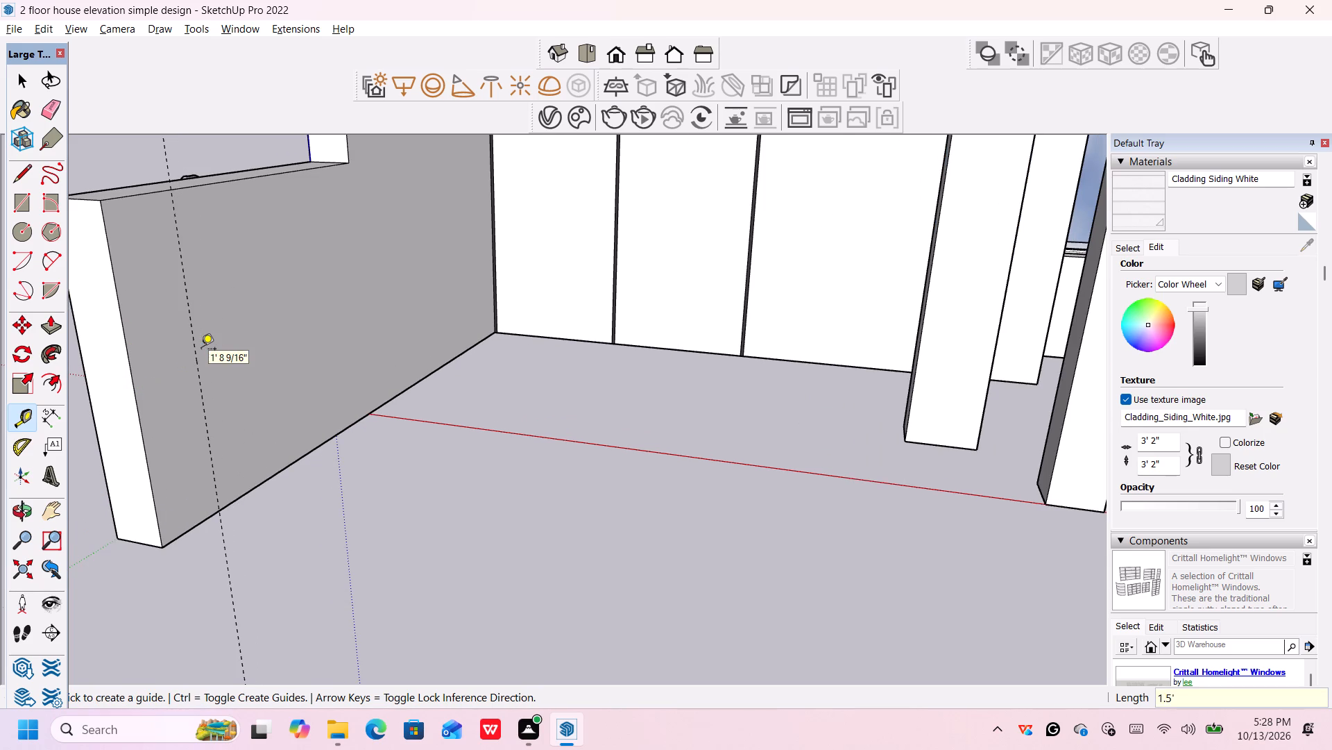
{"action": "scroll", "coordinate": [229, 404], "scroll_direction": "down", "scroll_amount": 5}
{"action": "key", "text": "space"}
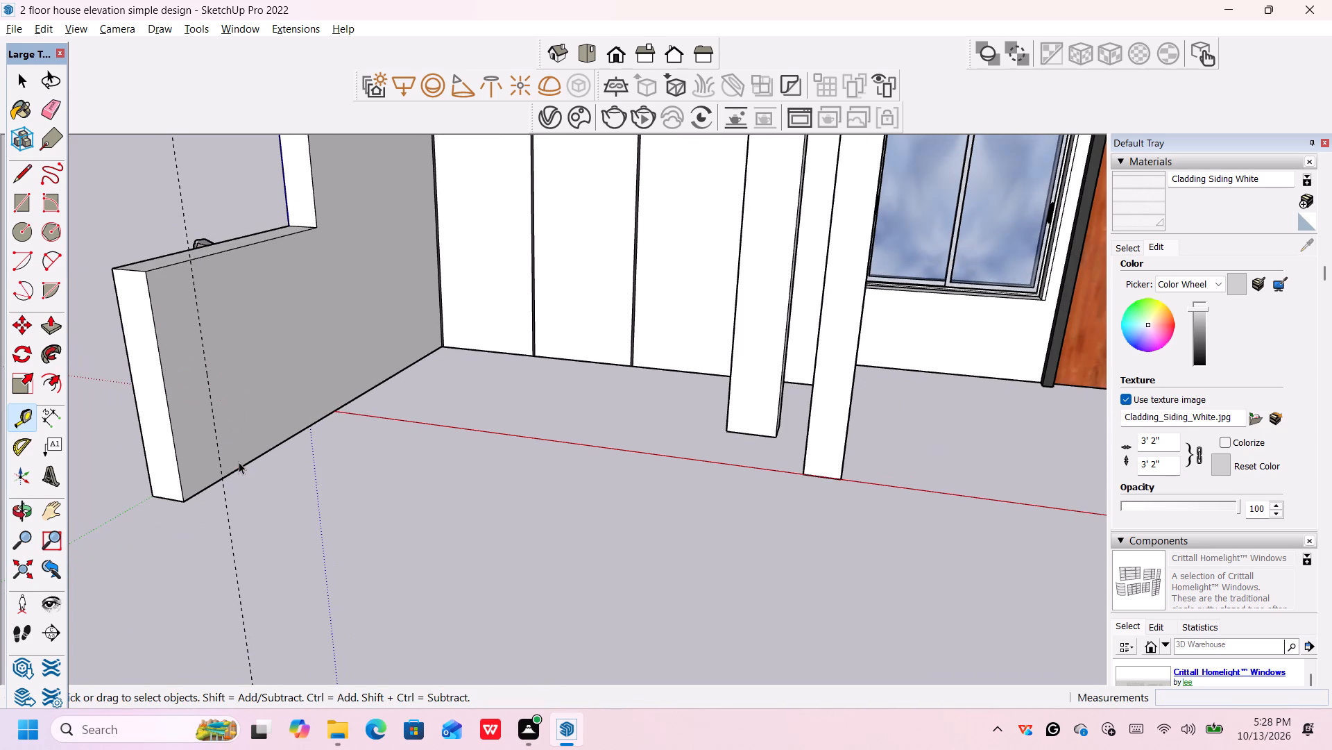
Draw a 6' vertical line along the guide on the boundary wall's inner face, from its top edge to its base.
{"action": "key", "text": "l"}
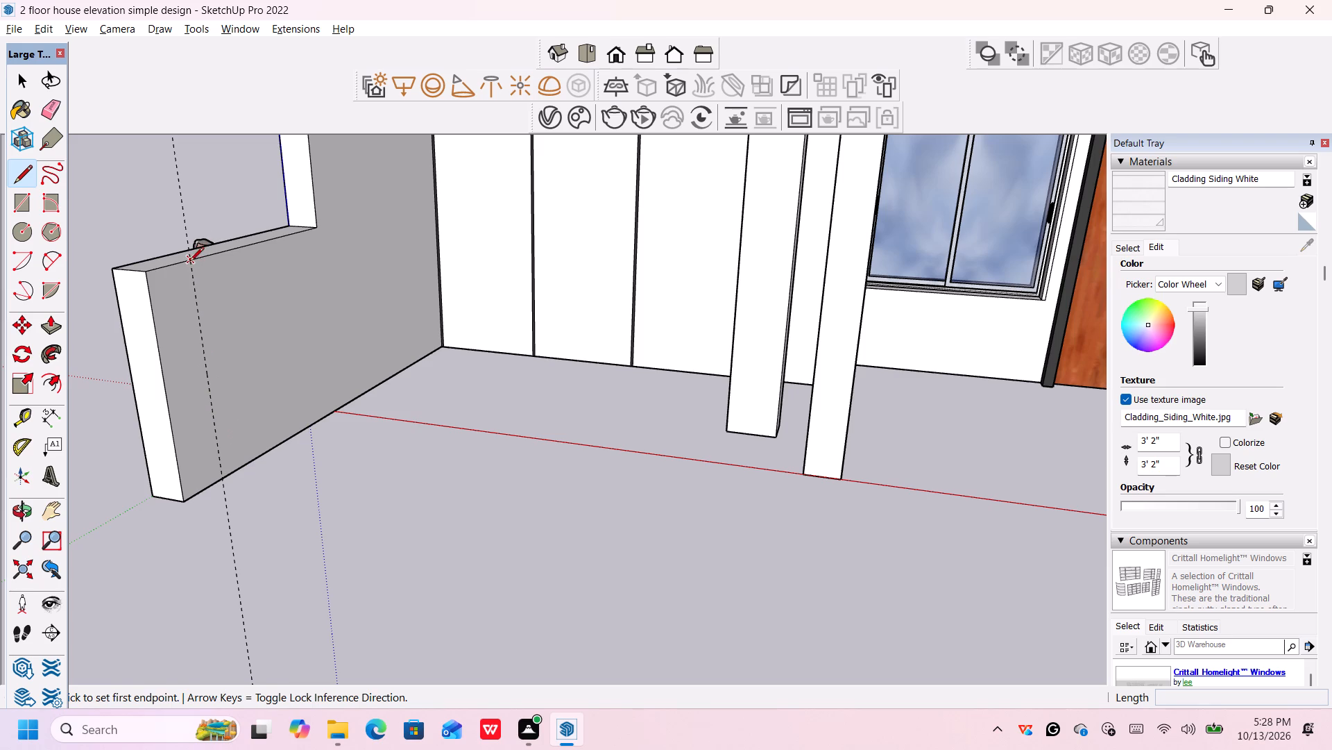
{"action": "left_click", "coordinate": [191, 266]}
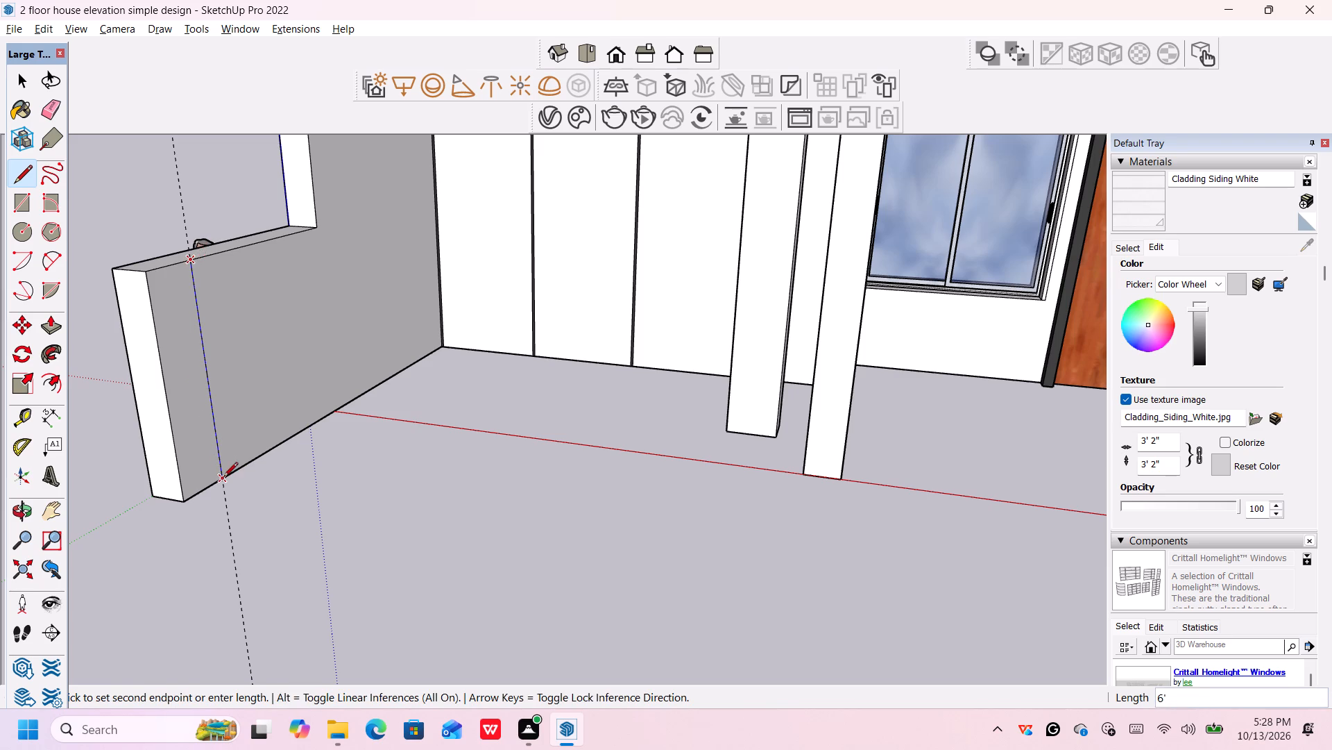
{"action": "left_click", "coordinate": [225, 481]}
{"action": "key", "text": "space"}
{"action": "scroll", "coordinate": [222, 464], "scroll_direction": "down", "scroll_amount": 8}
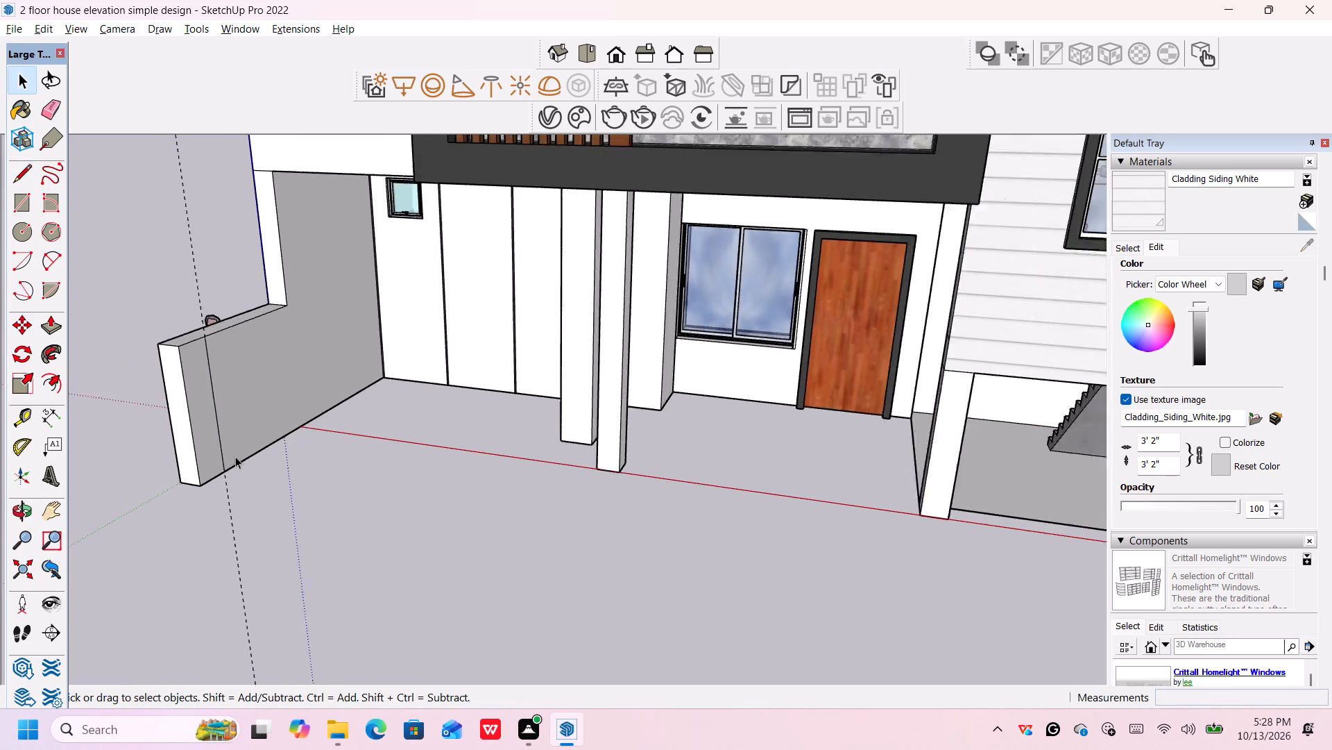
Extrude the 1.5' strip at the boundary wall's front end 40' across the front of the house.
{"action": "scroll", "coordinate": [235, 456], "scroll_direction": "down", "scroll_amount": 8}
{"action": "scroll", "coordinate": [280, 482], "scroll_direction": "up", "scroll_amount": 1}
{"action": "middle_click", "coordinate": [280, 487]}
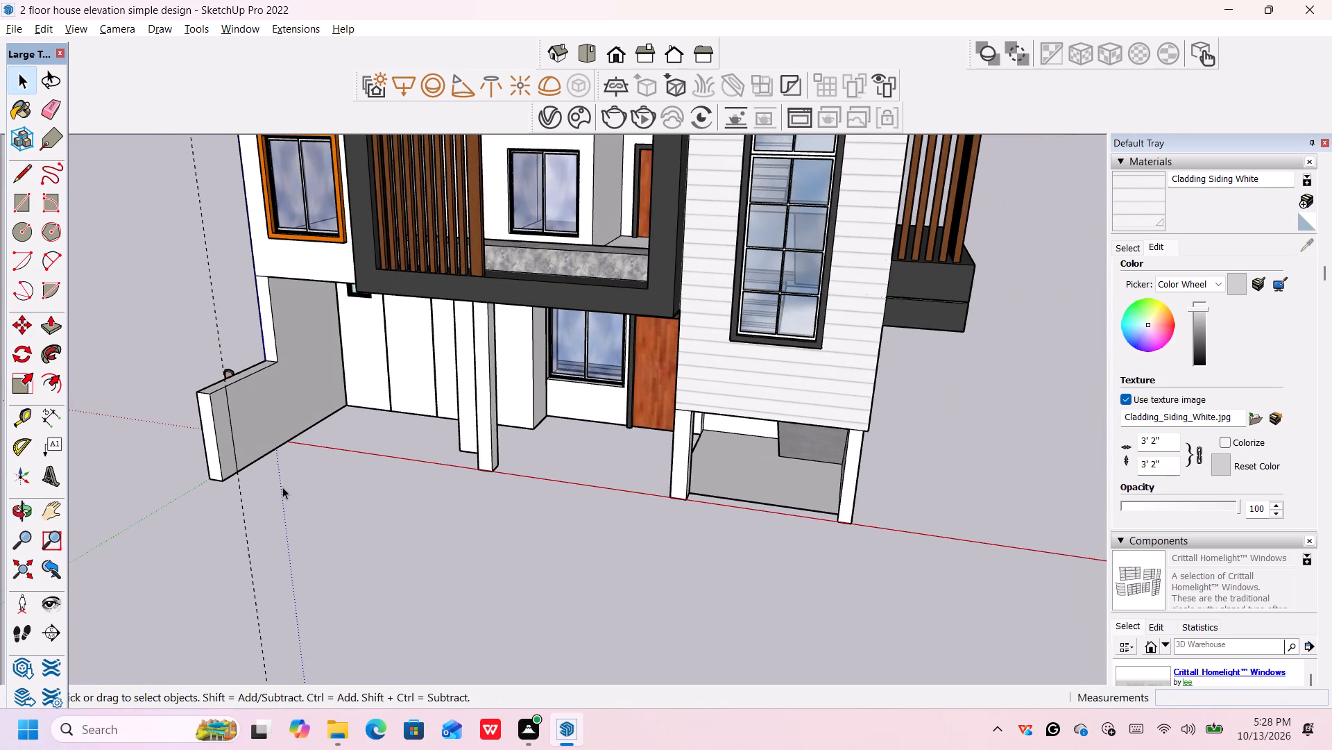
{"action": "key", "text": "p"}
{"action": "left_click", "coordinate": [222, 426]}
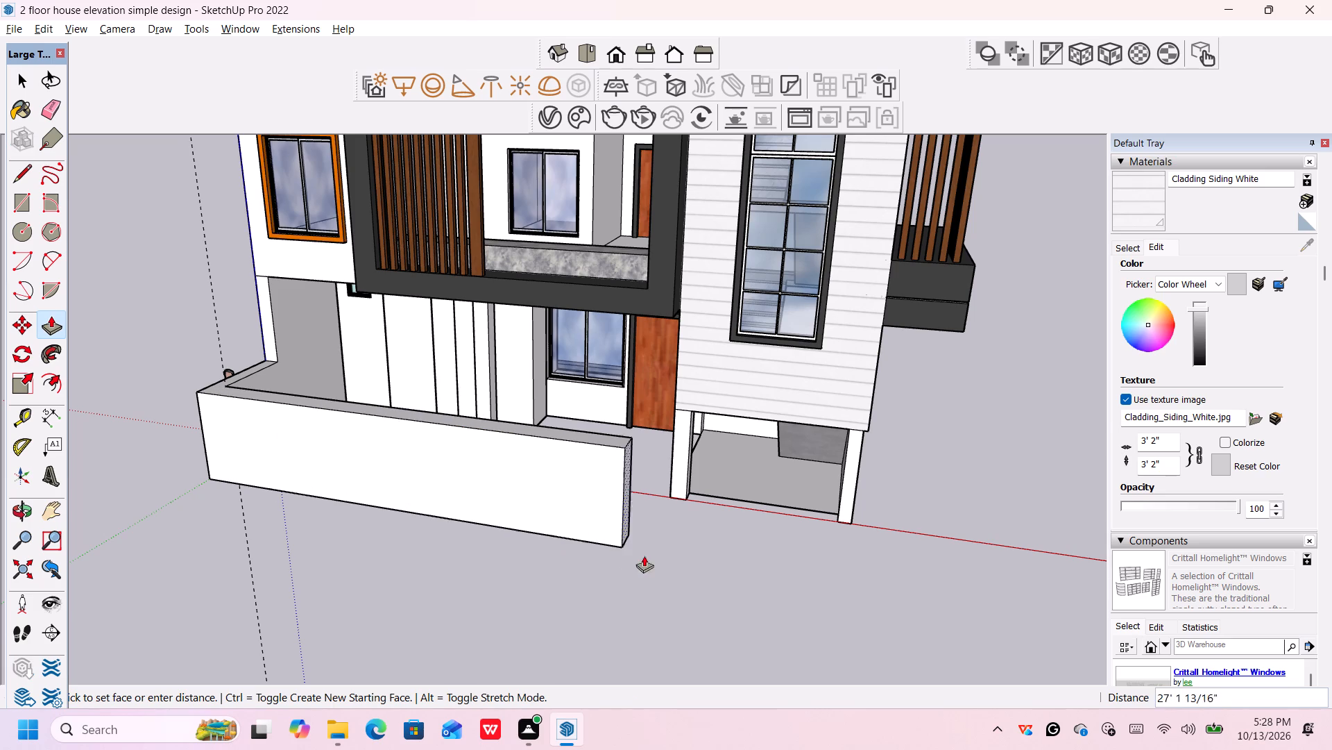
{"action": "scroll", "coordinate": [874, 563], "scroll_direction": "down", "scroll_amount": 1}
{"action": "middle_click_drag", "start_coordinate": [874, 564], "coordinate": [885, 547]}
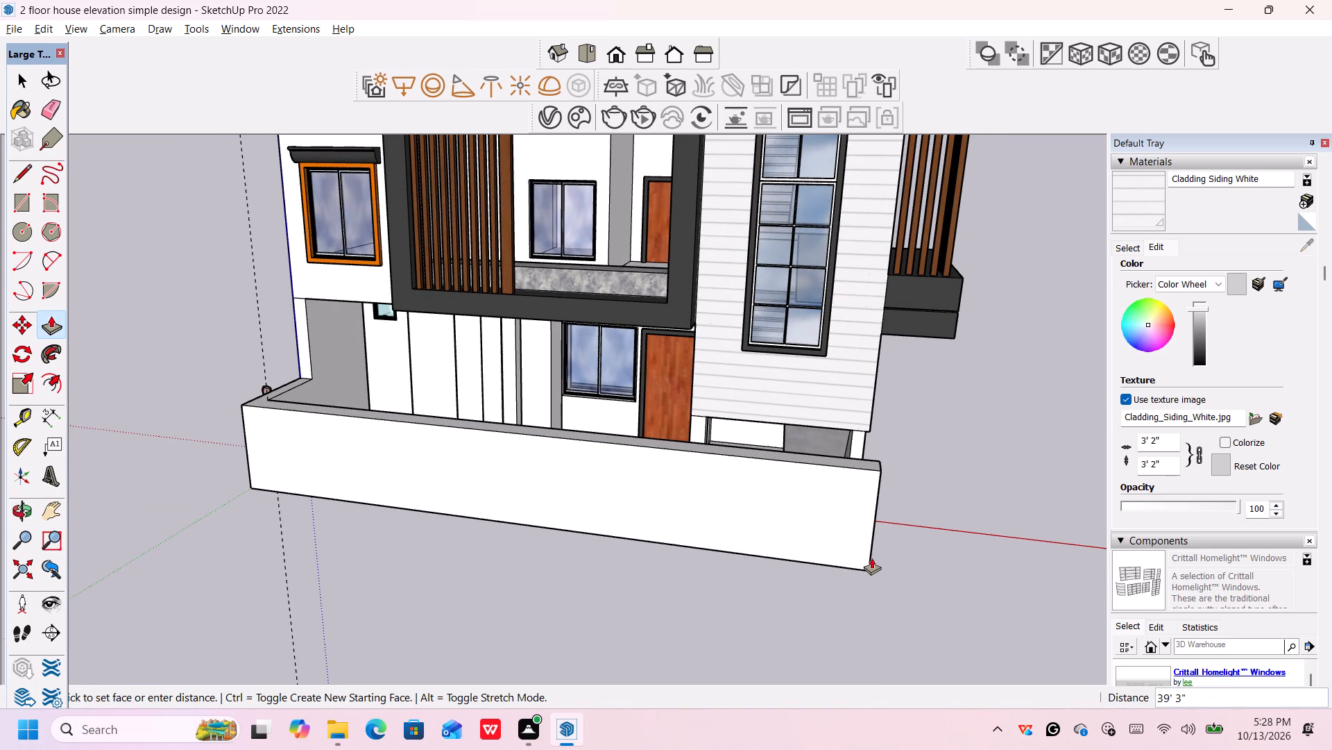
{"action": "scroll", "coordinate": [871, 558], "scroll_direction": "down", "scroll_amount": 3}
{"action": "middle_click_drag", "start_coordinate": [885, 569], "coordinate": [887, 569]}
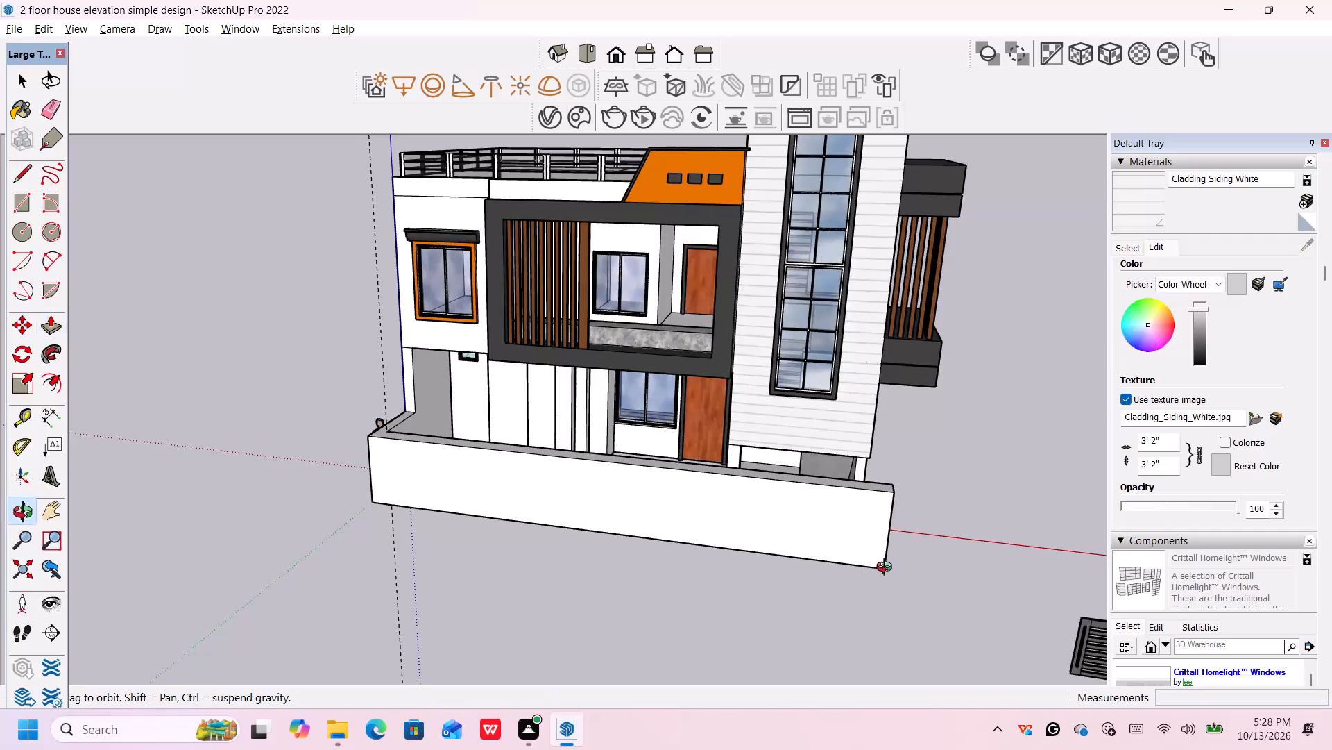
{"action": "middle_click_drag", "start_coordinate": [887, 569], "coordinate": [921, 558]}
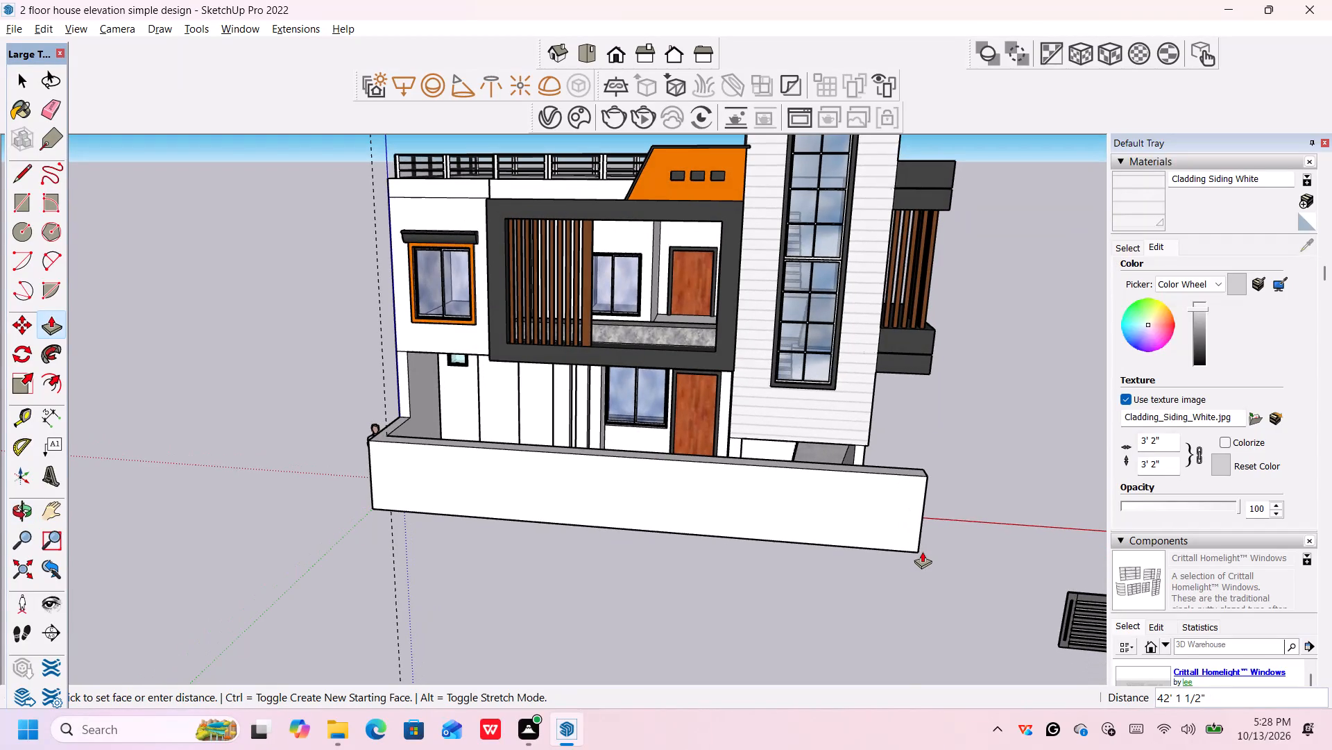
{"action": "middle_click_drag", "start_coordinate": [914, 542], "coordinate": [907, 447]}
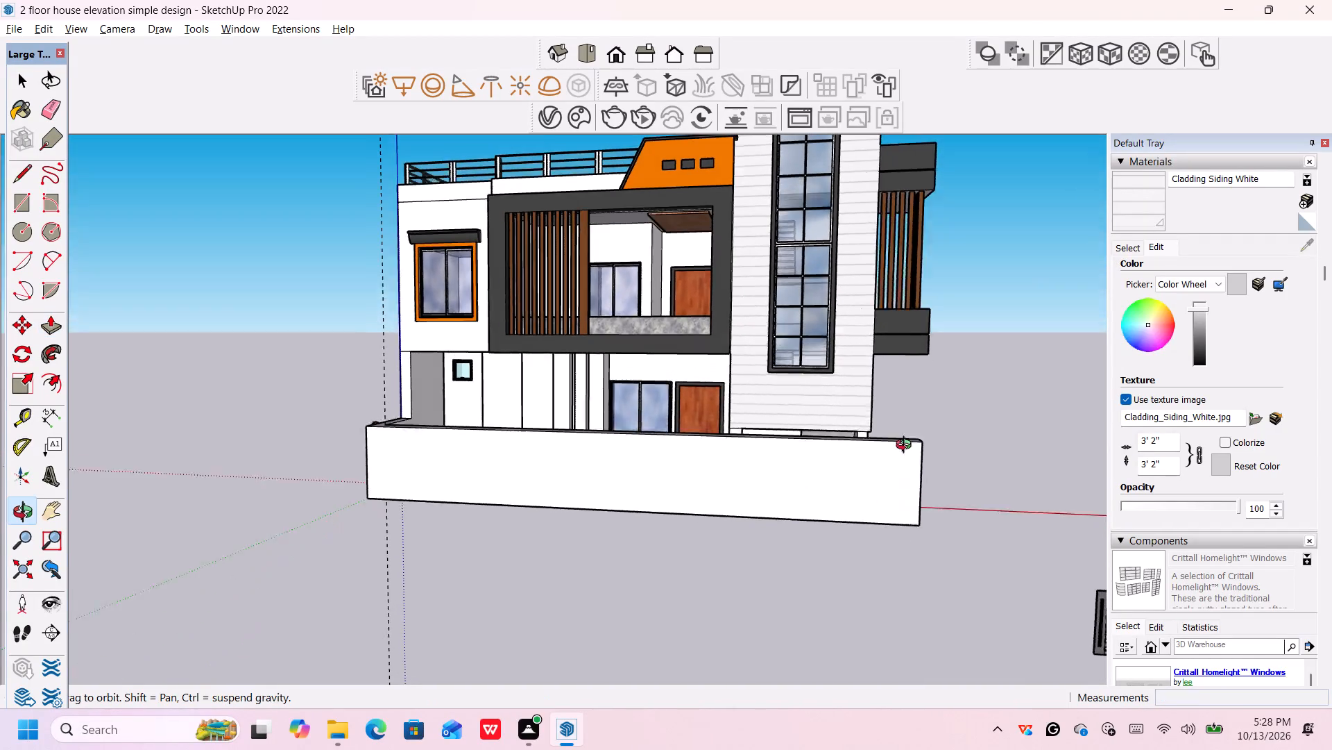
{"action": "middle_click_drag", "start_coordinate": [907, 447], "coordinate": [908, 441]}
{"action": "middle_click_drag", "start_coordinate": [905, 466], "coordinate": [934, 511]}
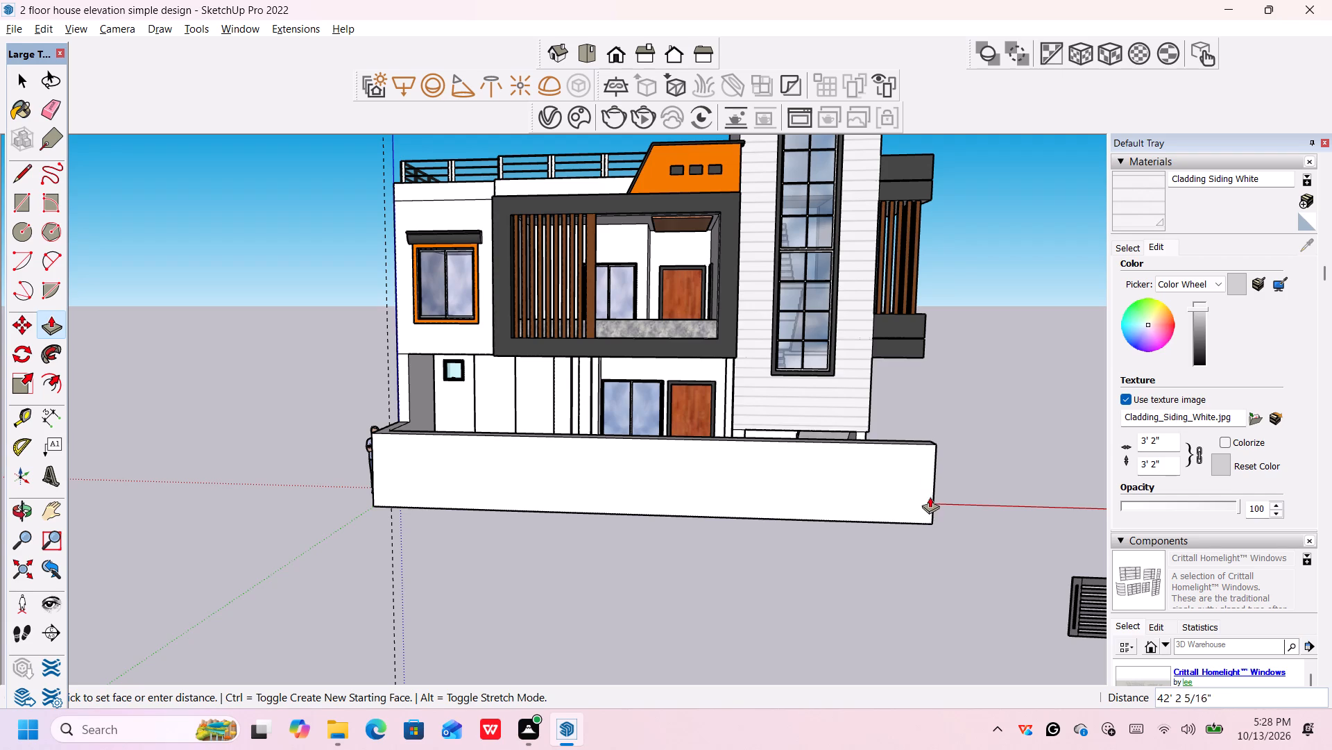
{"action": "scroll", "coordinate": [903, 478], "scroll_direction": "up", "scroll_amount": 4}
{"action": "type", "text": "40'"}
{"action": "key", "text": "Return"}
Extend the free end face of the front boundary wall outward by 1'.
{"action": "middle_click_drag", "start_coordinate": [934, 471], "coordinate": [853, 506]}
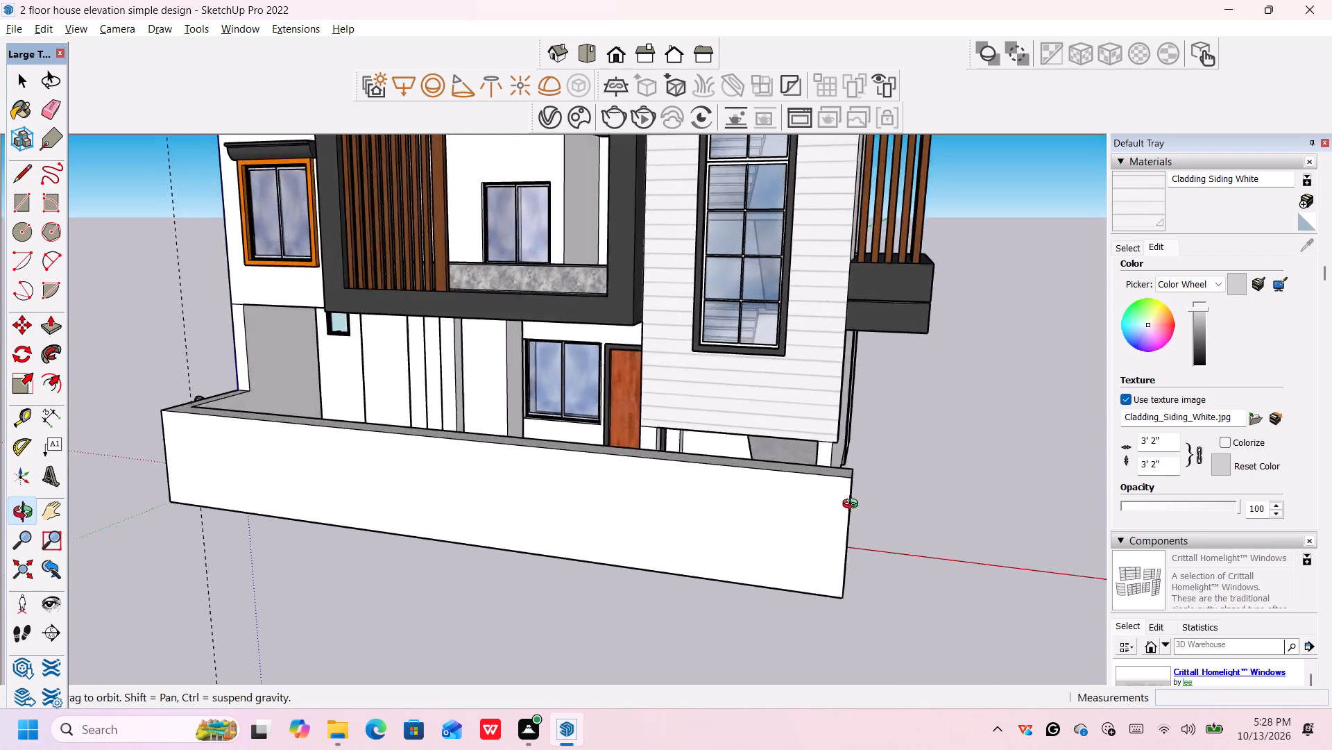
{"action": "middle_click_drag", "start_coordinate": [853, 506], "coordinate": [557, 568]}
{"action": "scroll", "coordinate": [563, 565], "scroll_direction": "down", "scroll_amount": 7}
{"action": "middle_click_drag", "start_coordinate": [540, 640], "coordinate": [517, 626]}
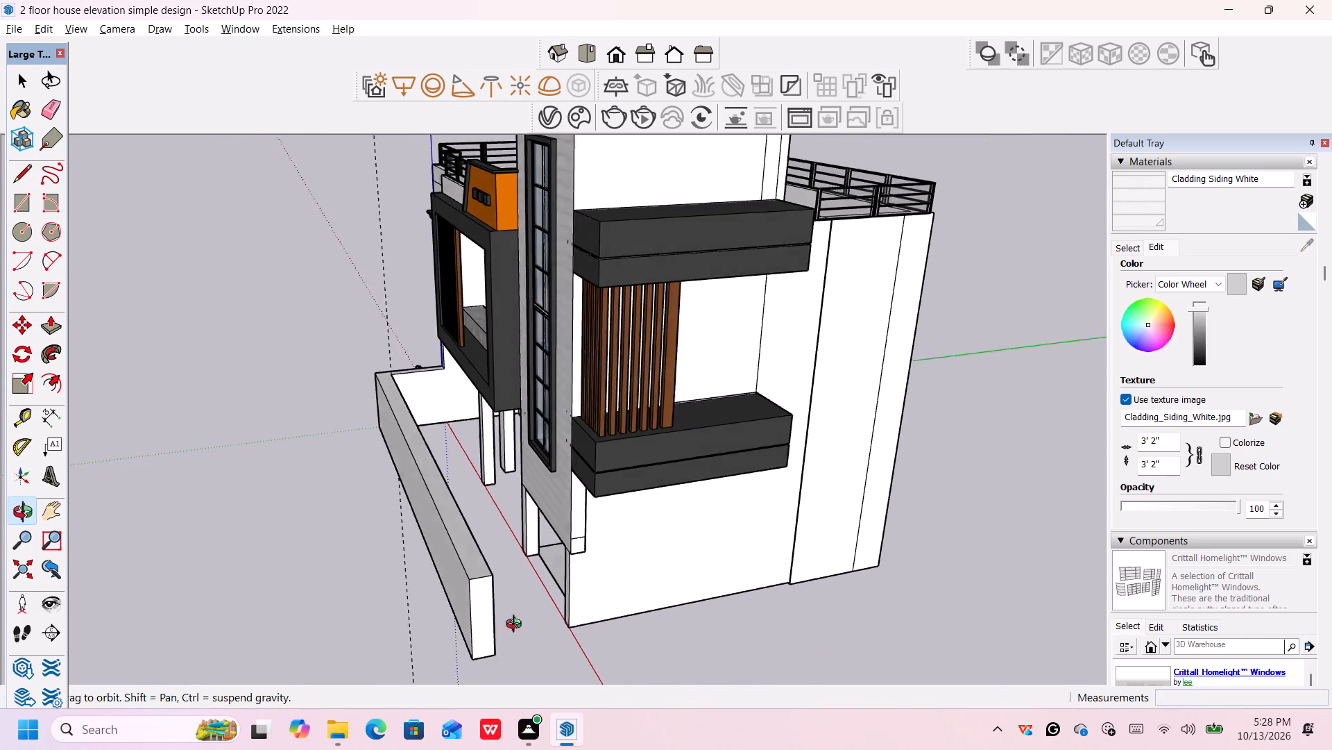
{"action": "middle_click_drag", "start_coordinate": [517, 626], "coordinate": [474, 594]}
{"action": "middle_click_drag", "start_coordinate": [471, 600], "coordinate": [387, 585]}
{"action": "scroll", "coordinate": [418, 593], "scroll_direction": "up", "scroll_amount": 4}
{"action": "scroll", "coordinate": [440, 622], "scroll_direction": "down", "scroll_amount": 1}
{"action": "middle_click_drag", "start_coordinate": [440, 624], "coordinate": [395, 593]}
{"action": "scroll", "coordinate": [418, 592], "scroll_direction": "down", "scroll_amount": 2}
{"action": "middle_click_drag", "start_coordinate": [402, 600], "coordinate": [523, 624]}
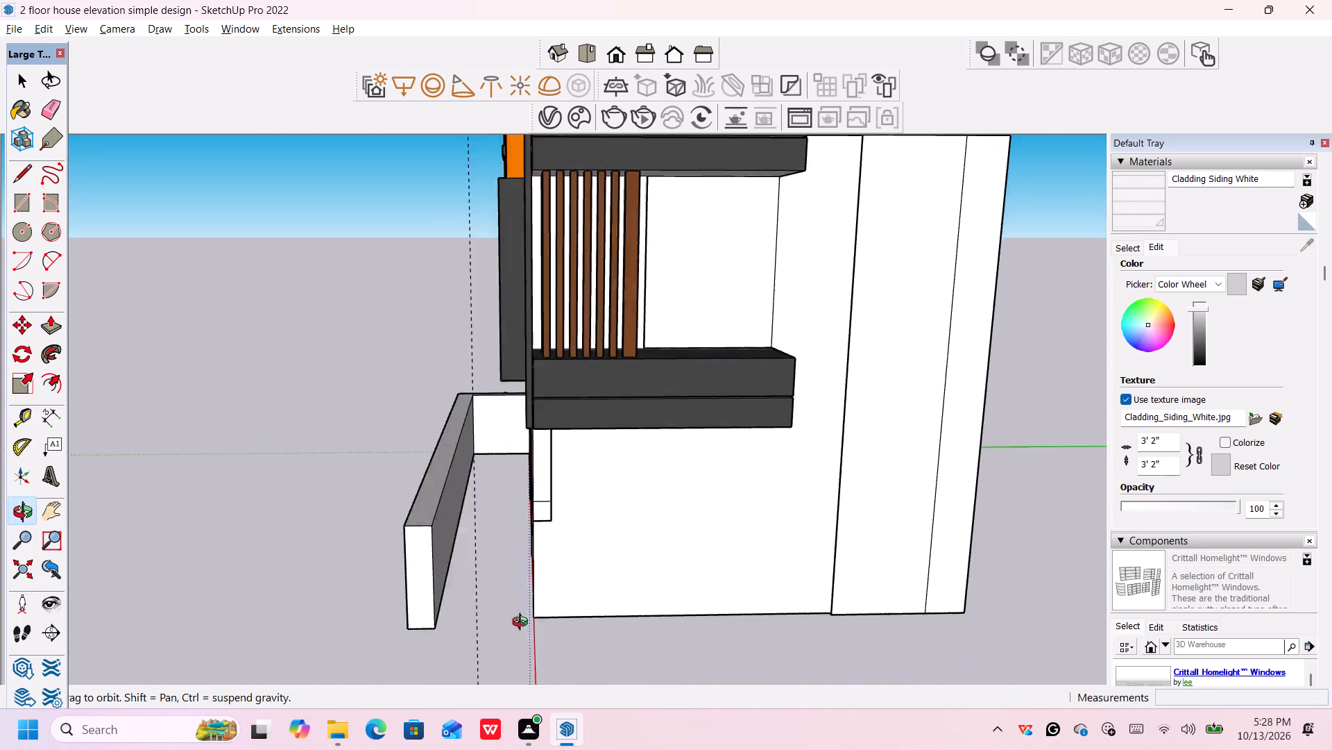
{"action": "middle_click_drag", "start_coordinate": [523, 624], "coordinate": [581, 615]}
{"action": "left_click", "coordinate": [487, 601]}
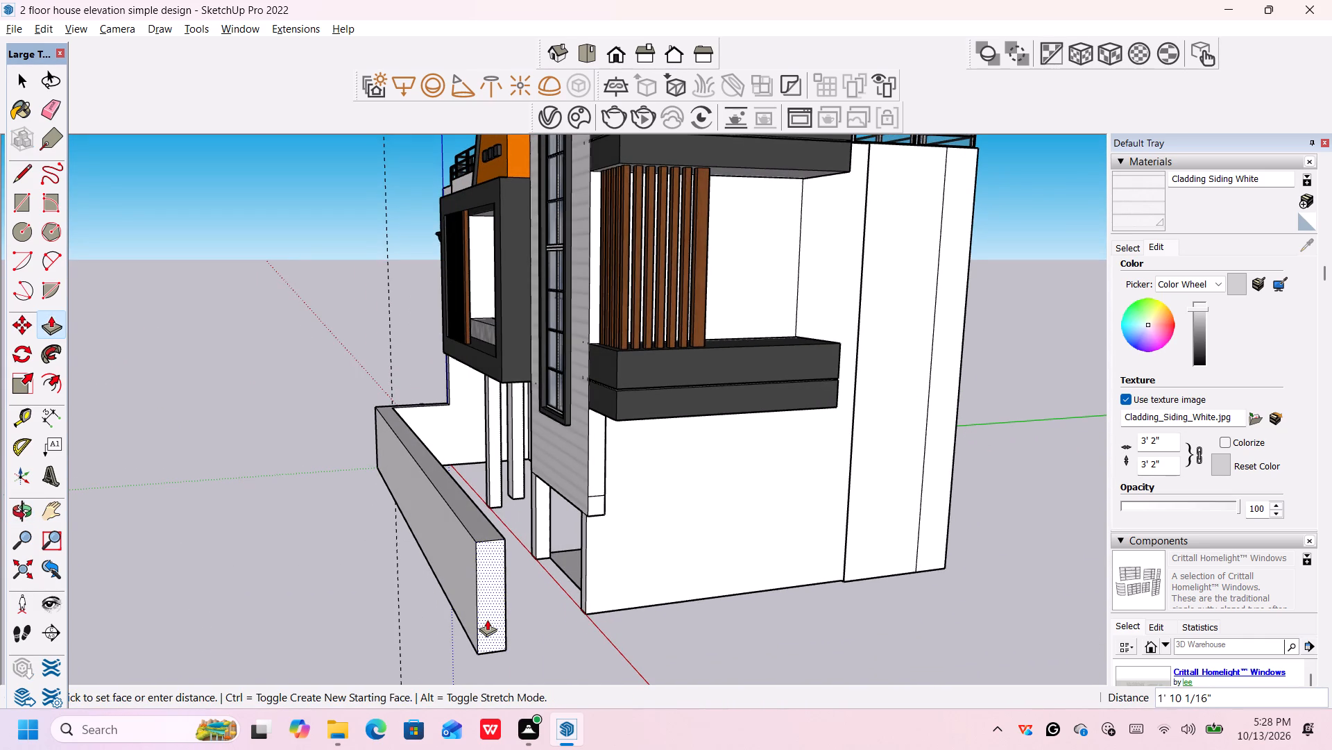
{"action": "scroll", "coordinate": [488, 621], "scroll_direction": "down", "scroll_amount": 3}
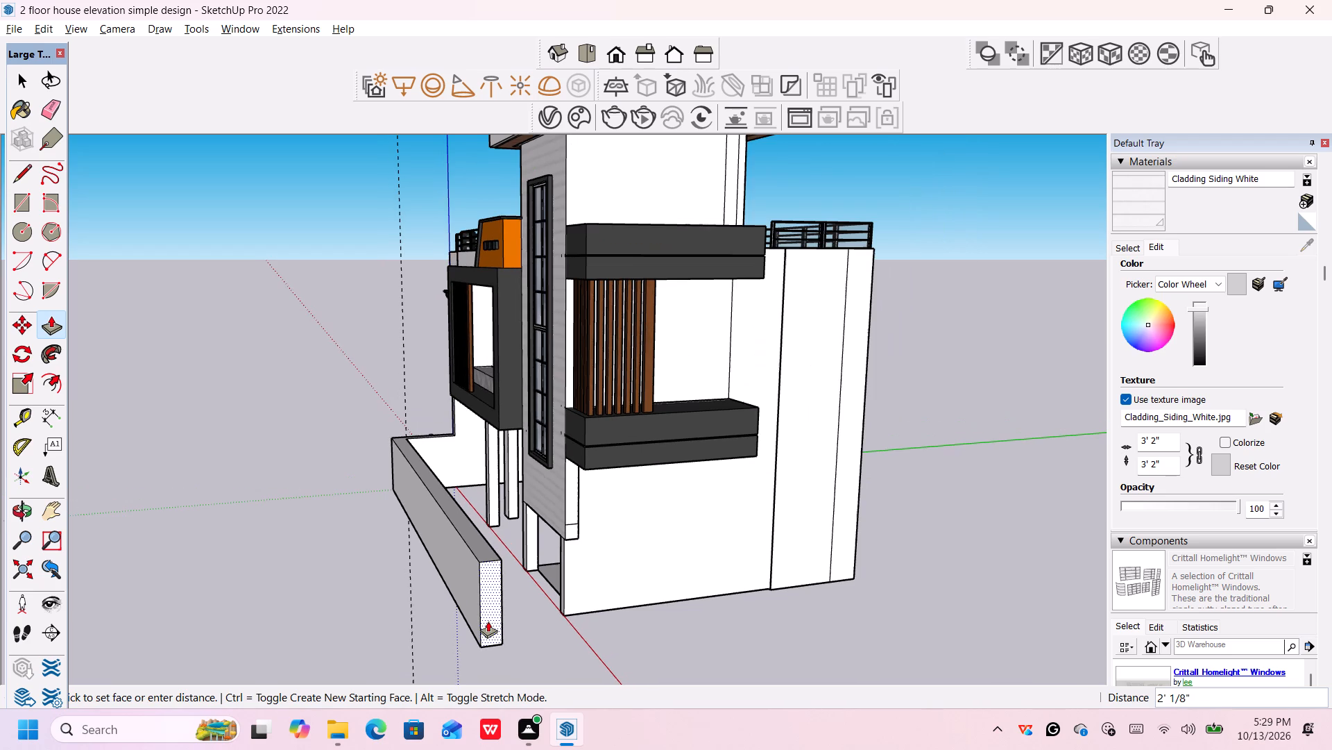
{"action": "key", "text": "1"}
{"action": "key", "text": "apostrophe"}
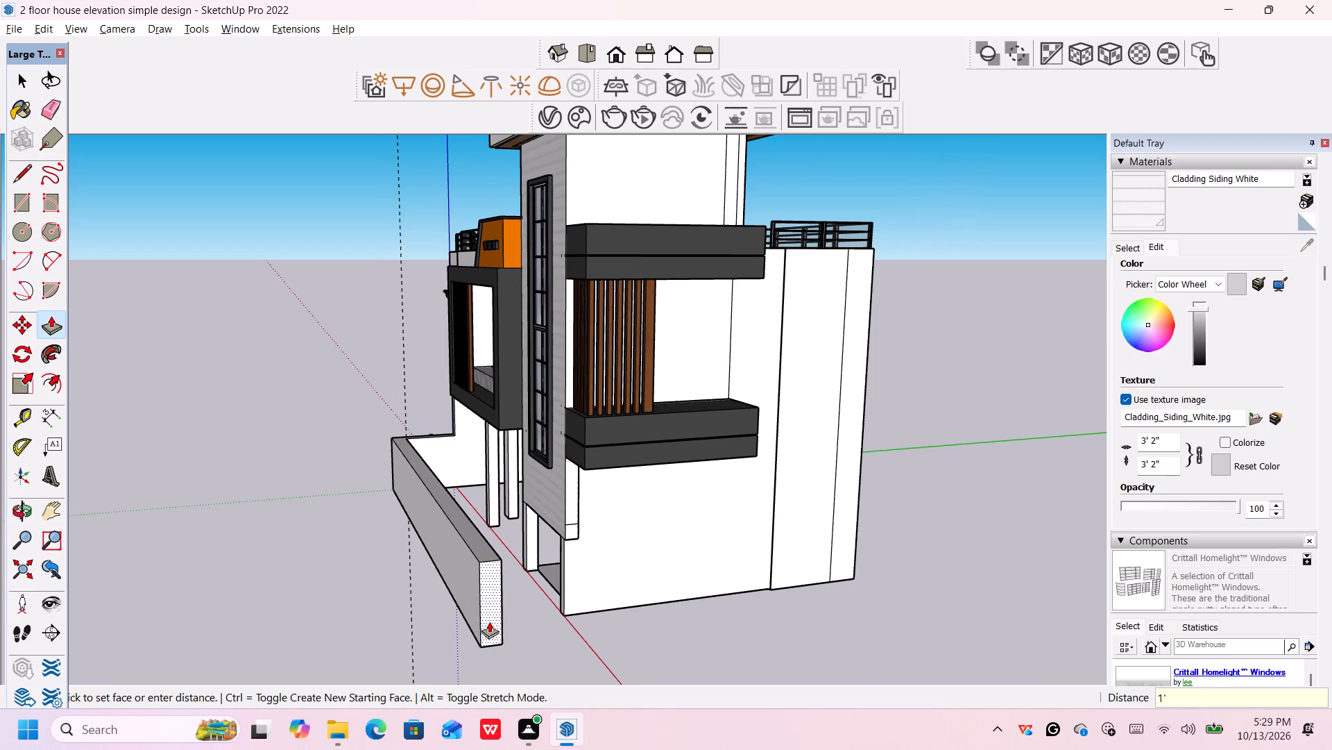
{"action": "key", "text": "Return"}
Place a vertical guide 1' in from the free end edge on the front boundary wall's inner face.
{"action": "scroll", "coordinate": [559, 615], "scroll_direction": "down", "scroll_amount": 4}
{"action": "middle_click_drag", "start_coordinate": [724, 650], "coordinate": [398, 663]}
{"action": "scroll", "coordinate": [451, 586], "scroll_direction": "up", "scroll_amount": 5}
{"action": "key", "text": "space"}
{"action": "middle_click_drag", "start_coordinate": [426, 607], "coordinate": [327, 583]}
{"action": "scroll", "coordinate": [332, 582], "scroll_direction": "up", "scroll_amount": 2}
{"action": "key", "text": "t"}
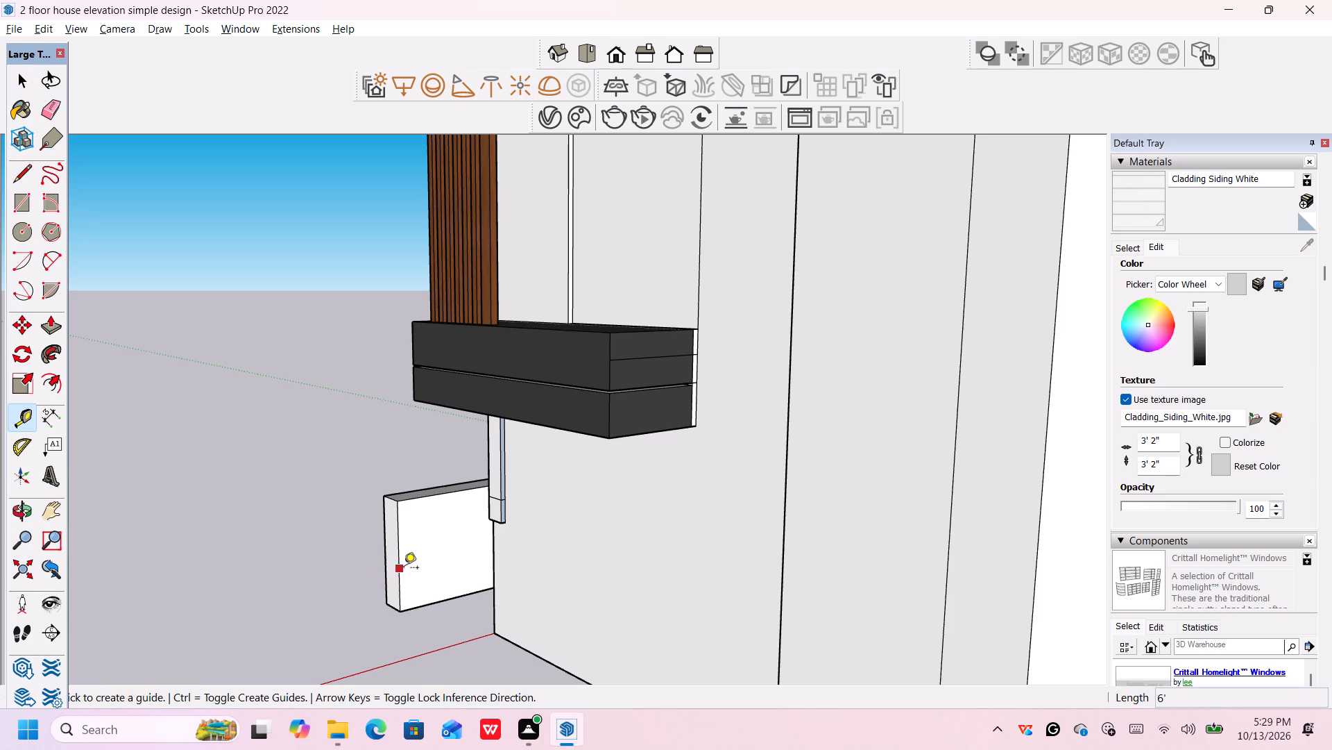
{"action": "left_click", "coordinate": [404, 568]}
{"action": "type", "text": "1'"}
{"action": "key", "text": "Return"}
{"action": "key", "text": "space"}
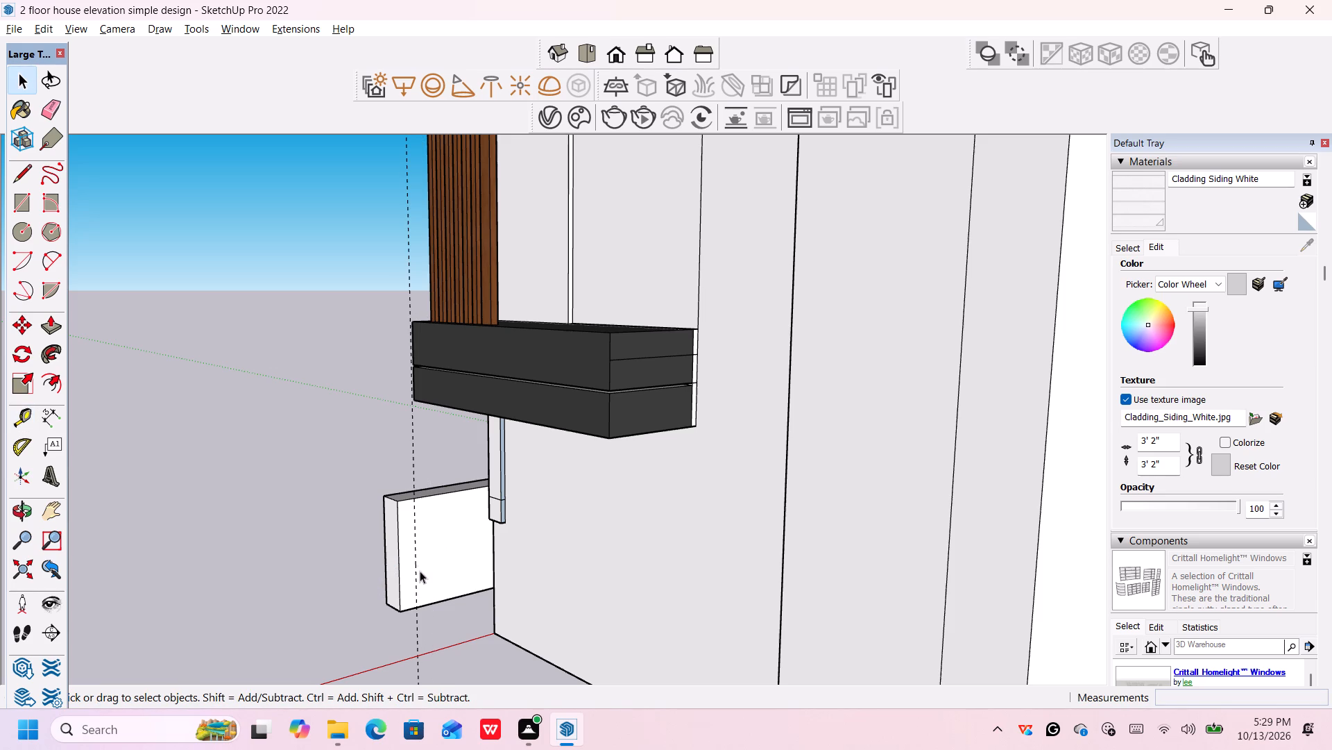
Draw a vertical line along the guide on the front wall's inner face, from its top edge to its base.
{"action": "scroll", "coordinate": [411, 543], "scroll_direction": "up", "scroll_amount": 2}
{"action": "key", "text": "l"}
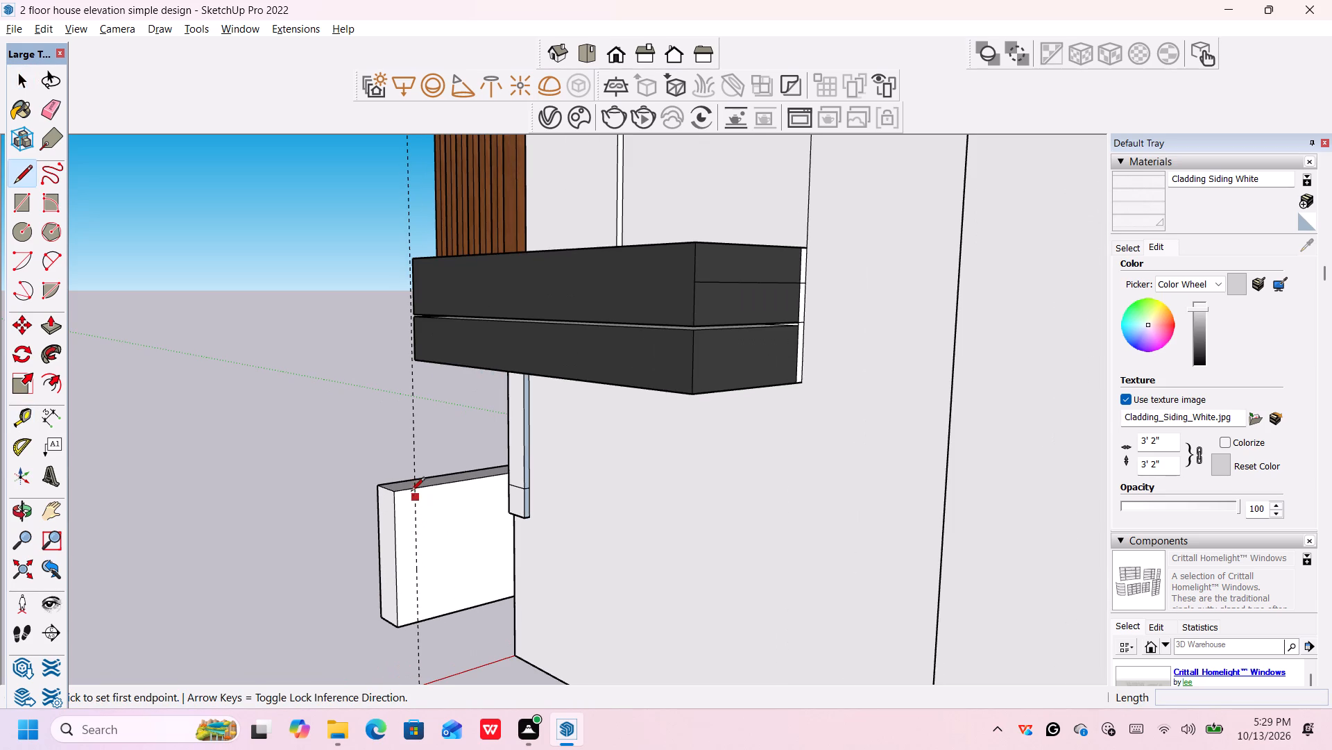
{"action": "left_click", "coordinate": [413, 490]}
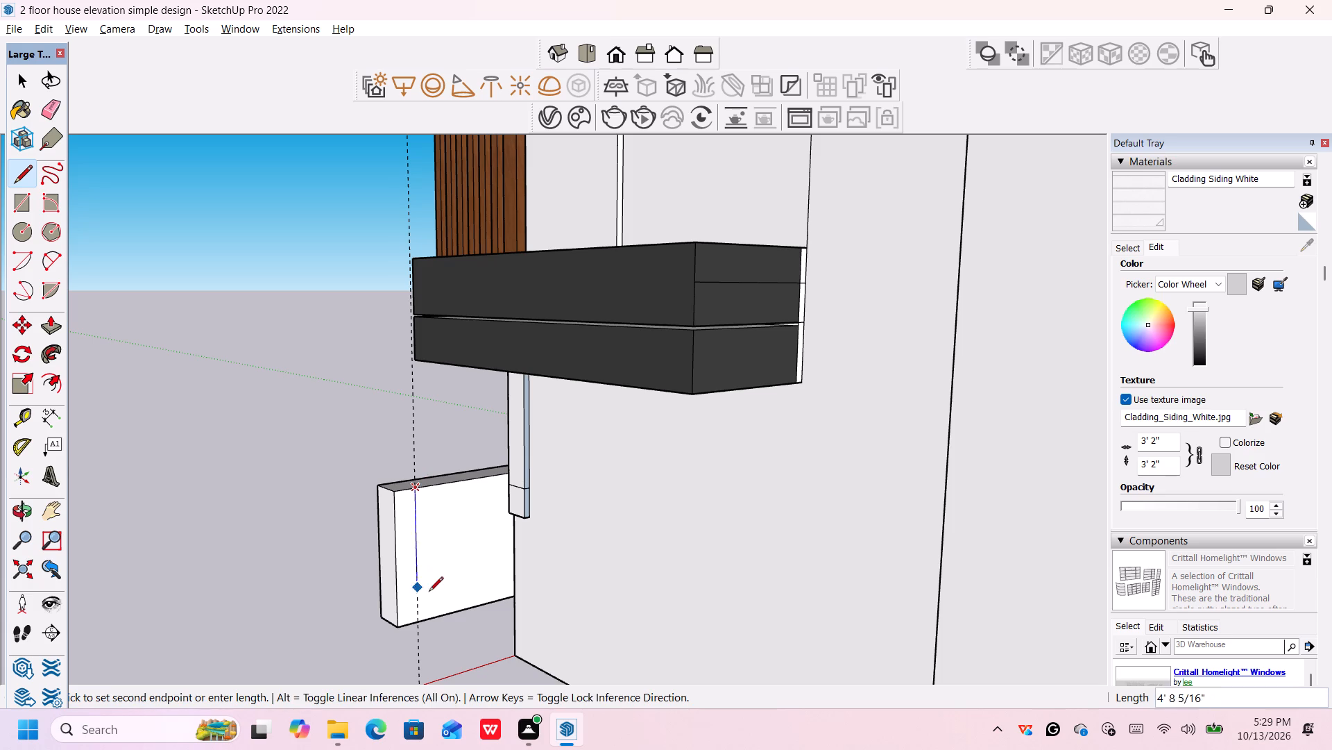
{"action": "left_click", "coordinate": [418, 622]}
{"action": "key", "text": "space"}
Extrude the 1' strip at the front wall's free end 33' back along the side of the house.
{"action": "scroll", "coordinate": [418, 617], "scroll_direction": "down", "scroll_amount": 3}
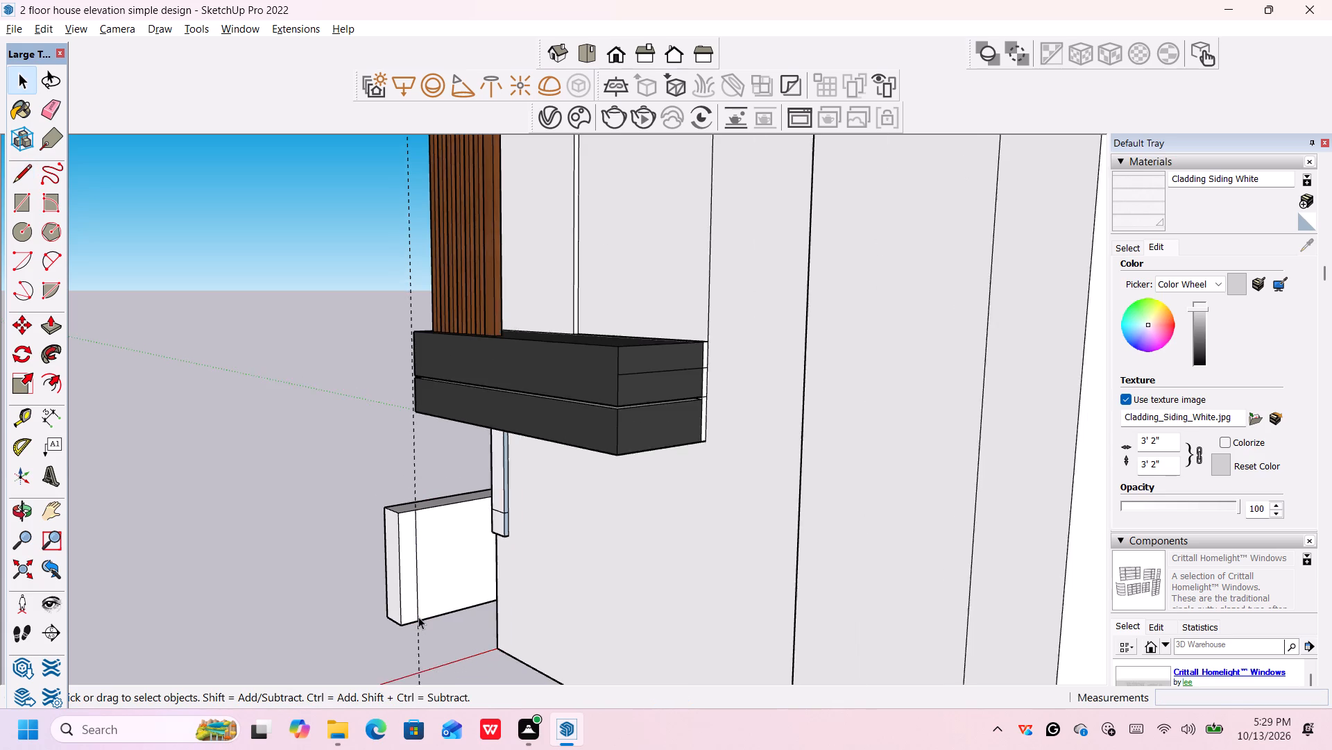
{"action": "scroll", "coordinate": [419, 617], "scroll_direction": "down", "scroll_amount": 1}
{"action": "scroll", "coordinate": [419, 617], "scroll_direction": "up", "scroll_amount": 1}
{"action": "scroll", "coordinate": [419, 617], "scroll_direction": "down", "scroll_amount": 1}
{"action": "key", "text": "p"}
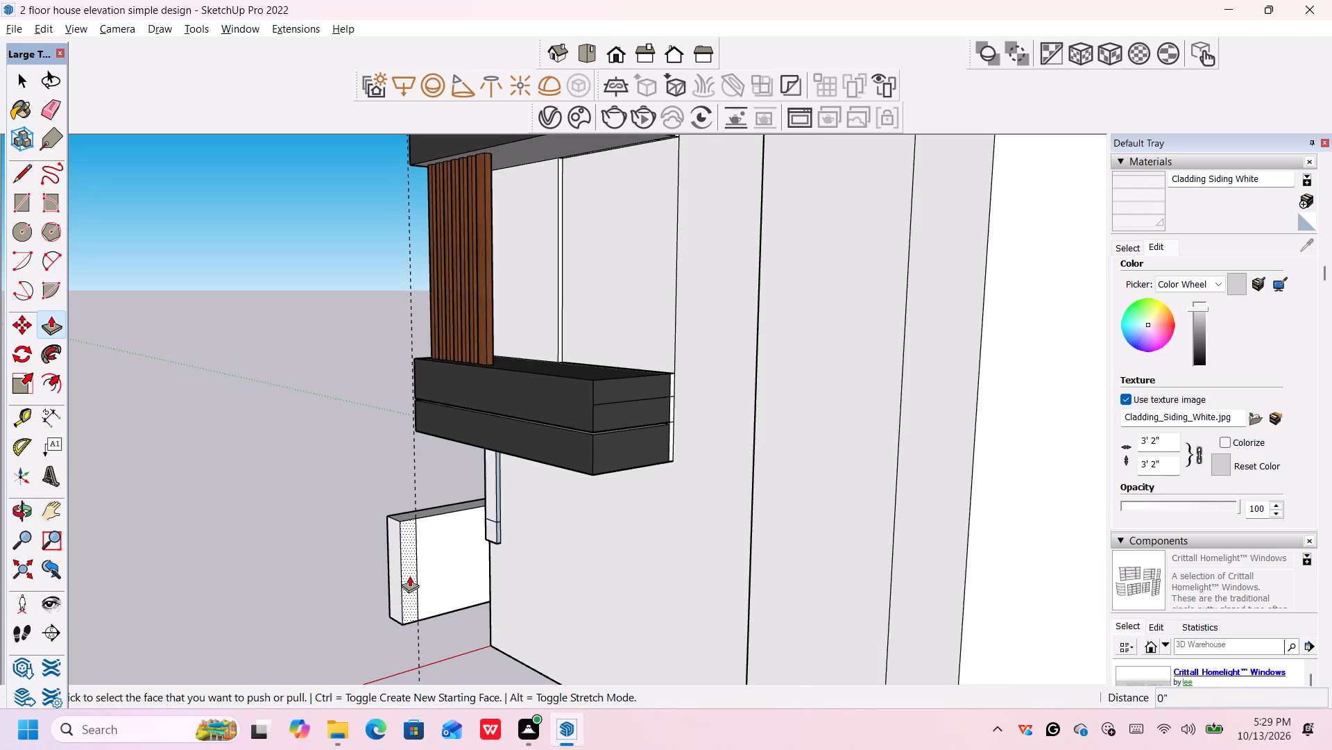
{"action": "left_click", "coordinate": [409, 576]}
{"action": "scroll", "coordinate": [441, 612], "scroll_direction": "down", "scroll_amount": 11}
{"action": "middle_click_drag", "start_coordinate": [448, 622], "coordinate": [461, 630]}
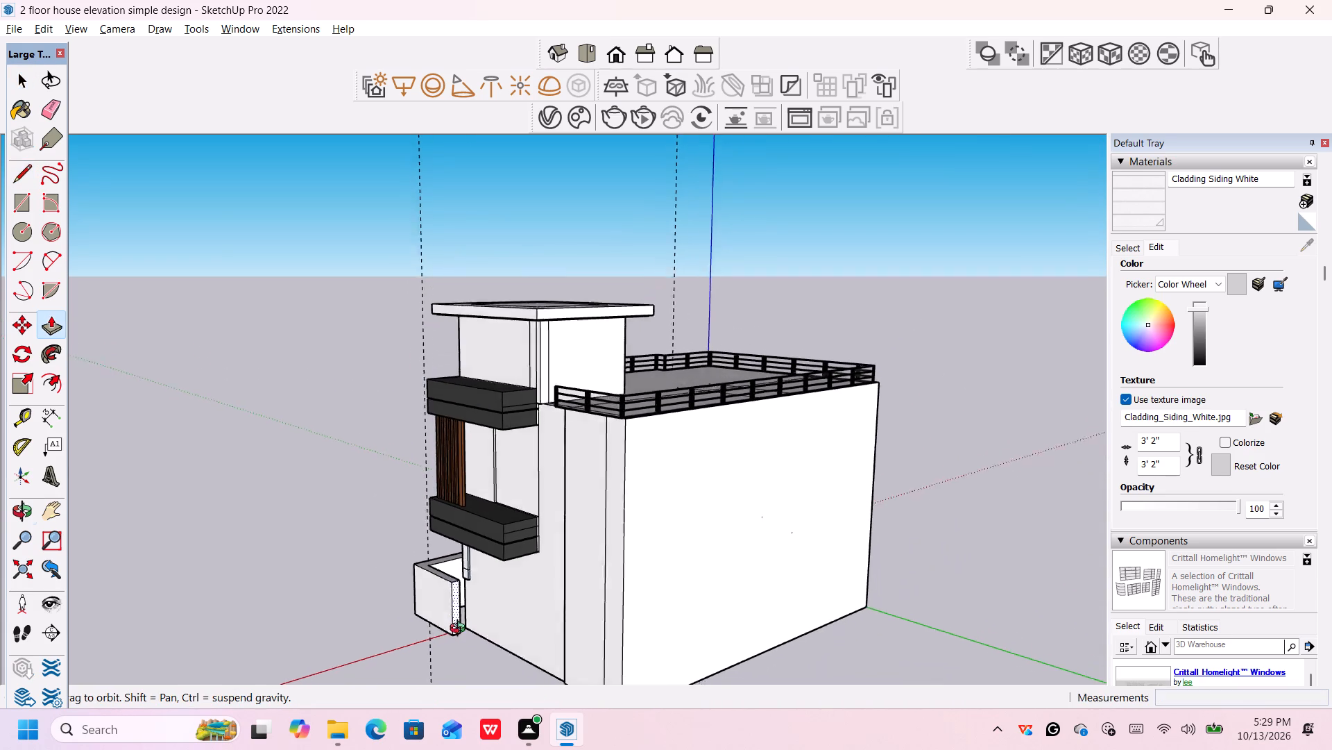
{"action": "middle_click_drag", "start_coordinate": [461, 630], "coordinate": [629, 681]}
{"action": "scroll", "coordinate": [725, 666], "scroll_direction": "down", "scroll_amount": 4}
{"action": "middle_click_drag", "start_coordinate": [740, 658], "coordinate": [742, 659]}
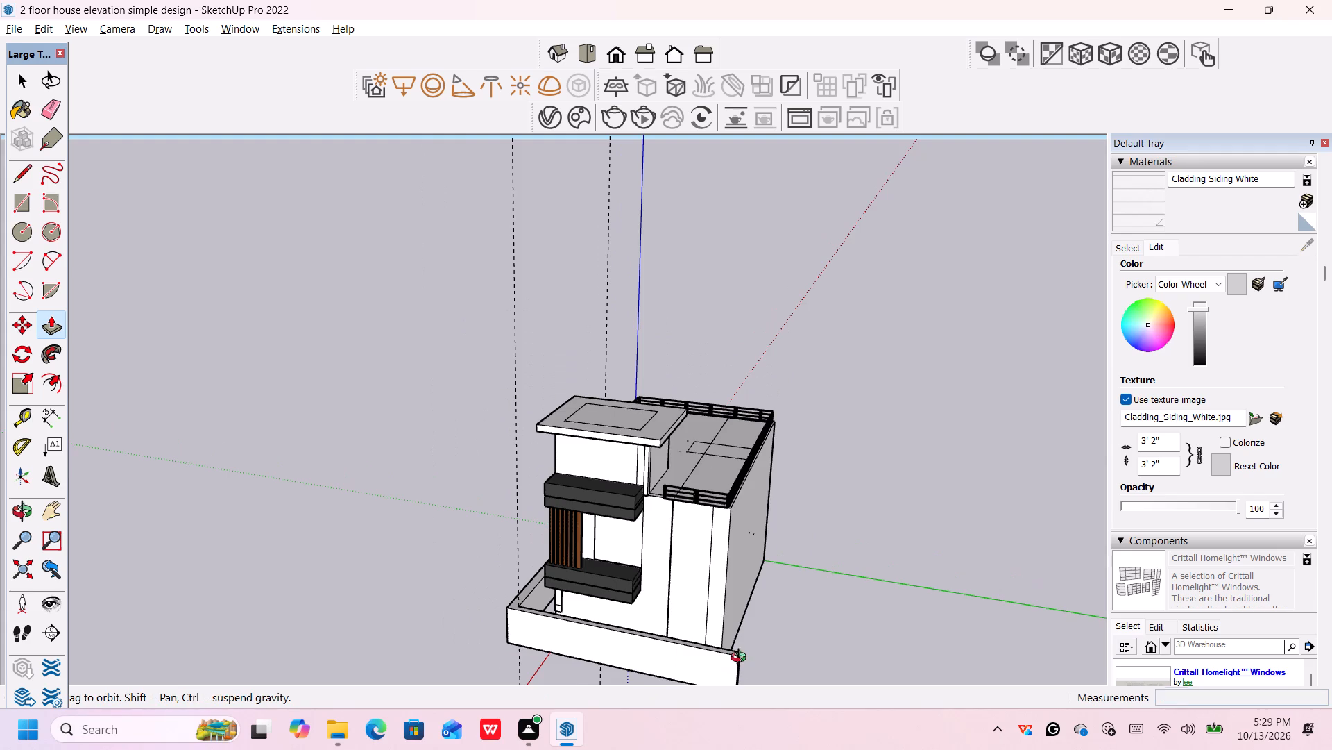
{"action": "middle_click_drag", "start_coordinate": [742, 659], "coordinate": [785, 647]}
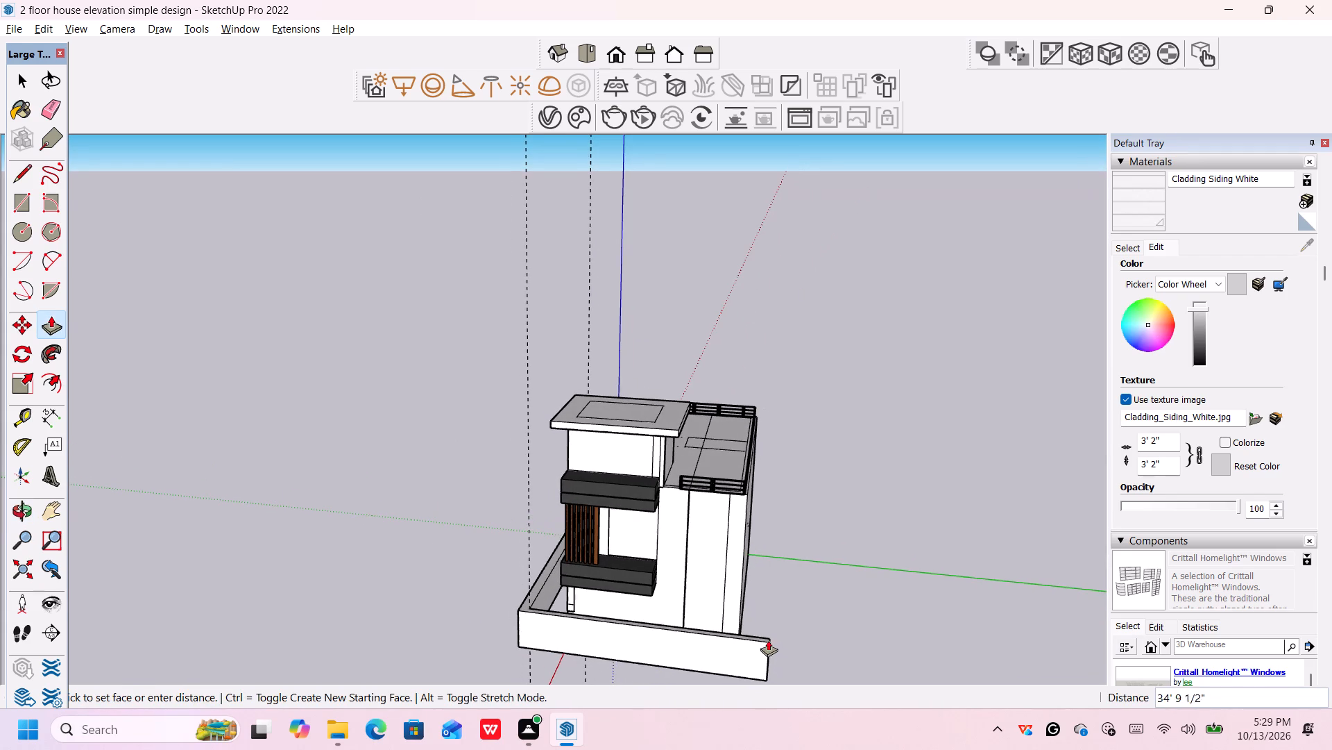
{"action": "scroll", "coordinate": [767, 640], "scroll_direction": "up", "scroll_amount": 4}
{"action": "scroll", "coordinate": [755, 638], "scroll_direction": "down", "scroll_amount": 2}
{"action": "middle_click_drag", "start_coordinate": [755, 638], "coordinate": [767, 570]}
{"action": "scroll", "coordinate": [769, 577], "scroll_direction": "up", "scroll_amount": 2}
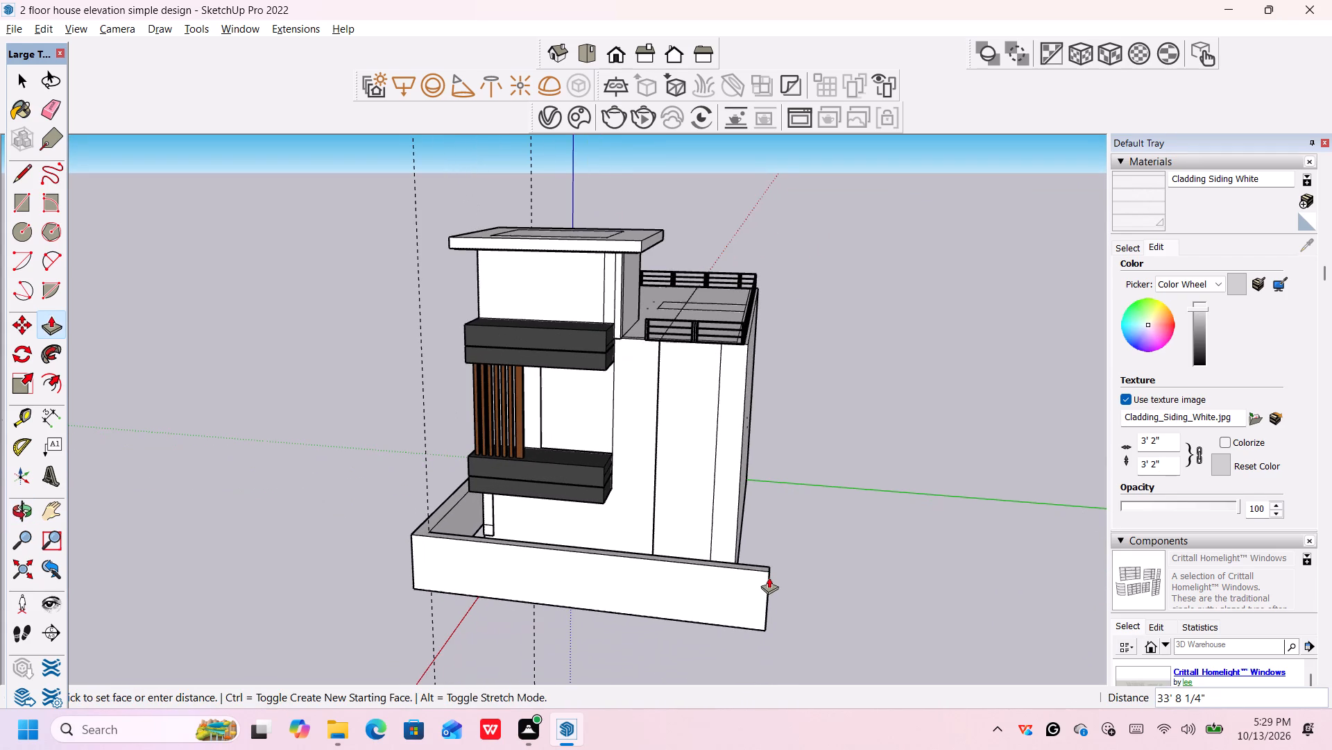
{"action": "middle_click_drag", "start_coordinate": [750, 575], "coordinate": [788, 501]}
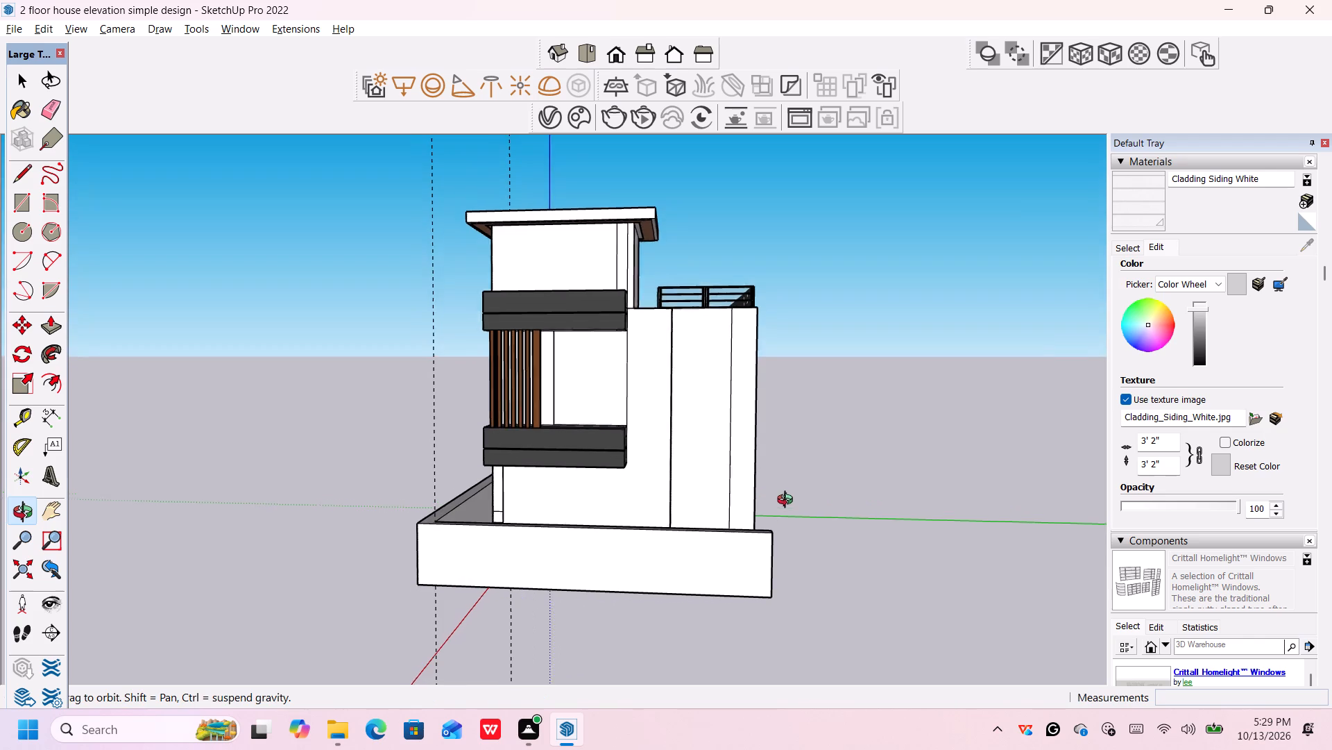
{"action": "middle_click_drag", "start_coordinate": [788, 501], "coordinate": [789, 501]}
{"action": "scroll", "coordinate": [785, 519], "scroll_direction": "up", "scroll_amount": 2}
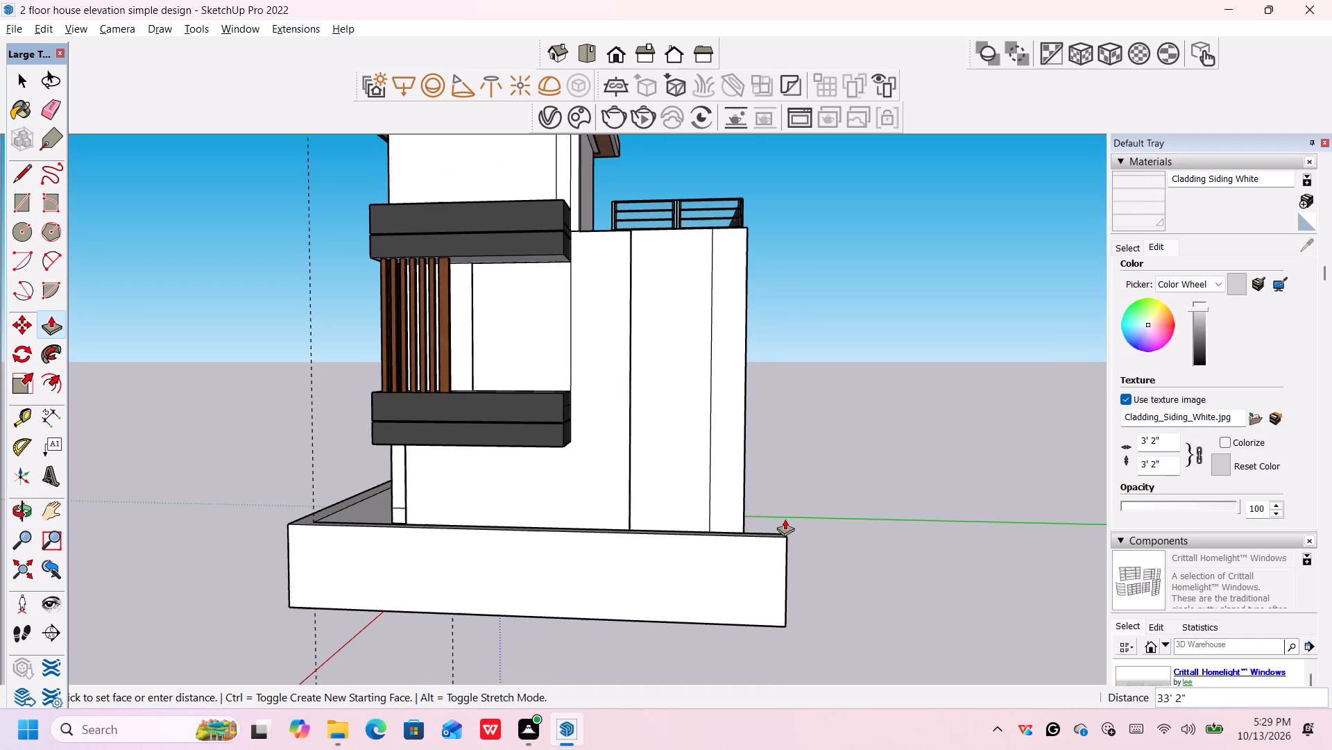
{"action": "key", "text": "3"}
{"action": "type", "text": "3'"}
{"action": "key", "text": "Return"}
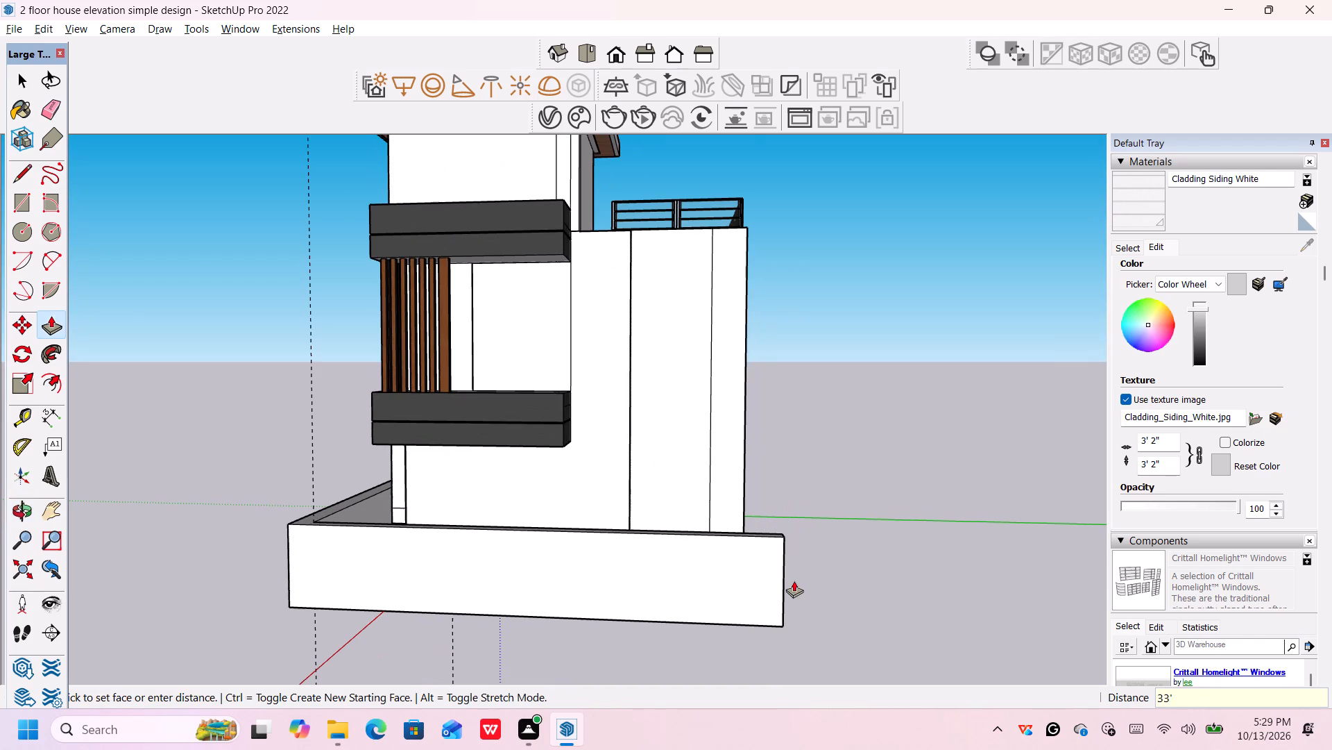
Examine the new side boundary wall and where its rear end meets the house, from the back and side.
{"action": "scroll", "coordinate": [801, 580], "scroll_direction": "down", "scroll_amount": 6}
{"action": "scroll", "coordinate": [842, 554], "scroll_direction": "up", "scroll_amount": 1}
{"action": "middle_click_drag", "start_coordinate": [842, 555], "coordinate": [626, 612]}
{"action": "scroll", "coordinate": [672, 612], "scroll_direction": "up", "scroll_amount": 1}
{"action": "middle_click_drag", "start_coordinate": [757, 619], "coordinate": [418, 602]}
{"action": "scroll", "coordinate": [392, 628], "scroll_direction": "down", "scroll_amount": 9}
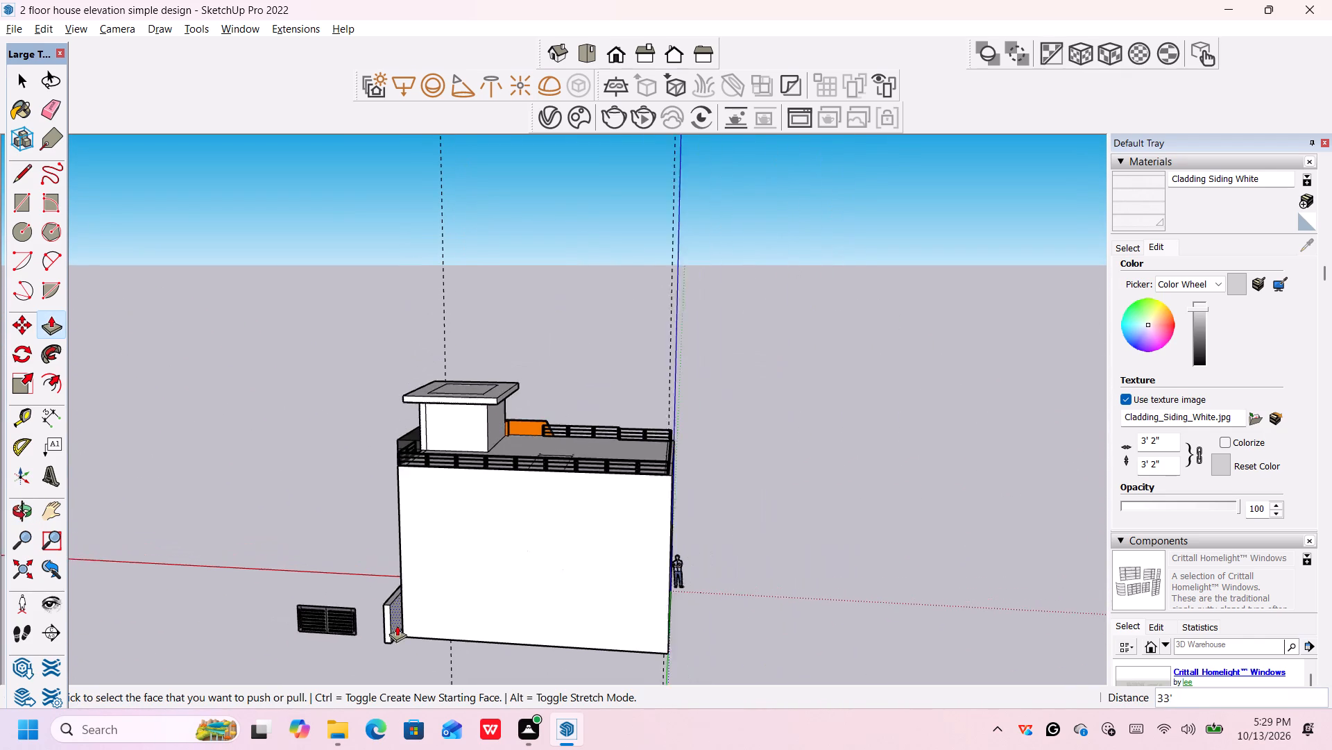
{"action": "scroll", "coordinate": [397, 625], "scroll_direction": "down", "scroll_amount": 2}
{"action": "middle_click_drag", "start_coordinate": [393, 649], "coordinate": [253, 615]}
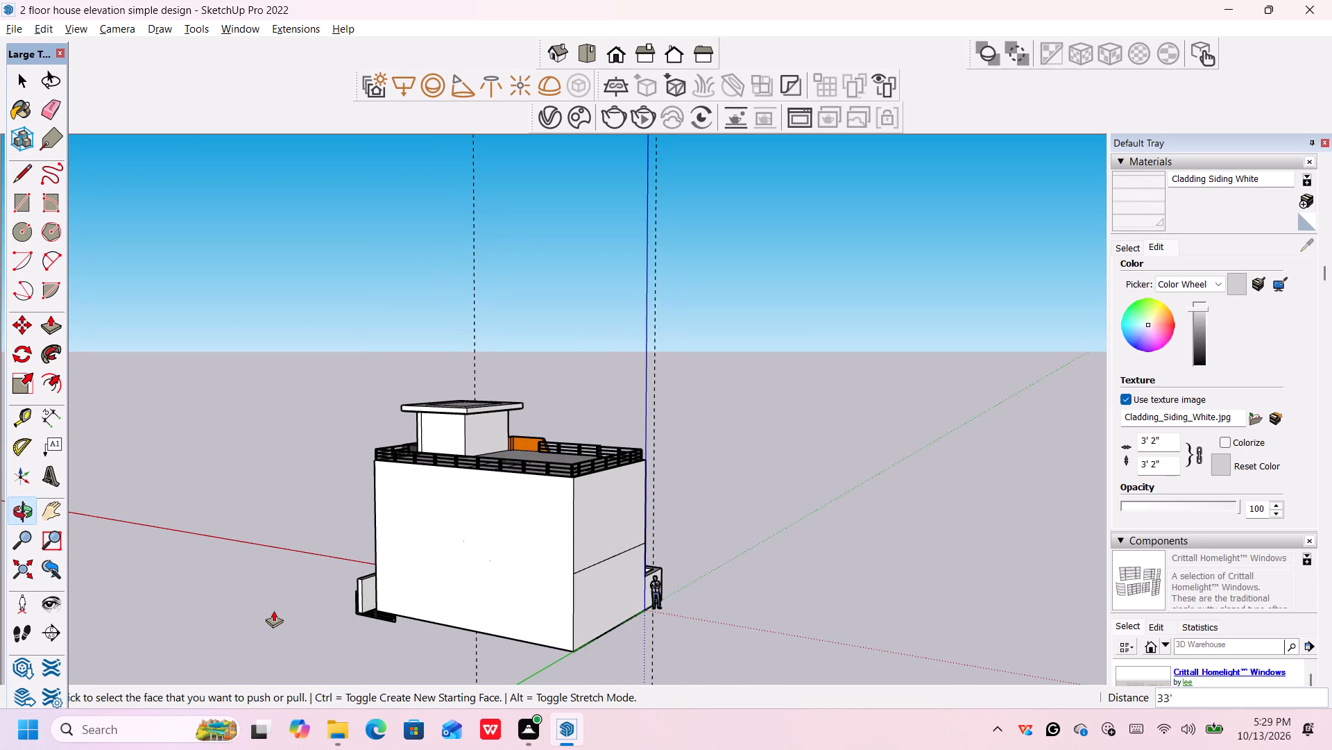
{"action": "middle_click_drag", "start_coordinate": [289, 607], "coordinate": [296, 648]}
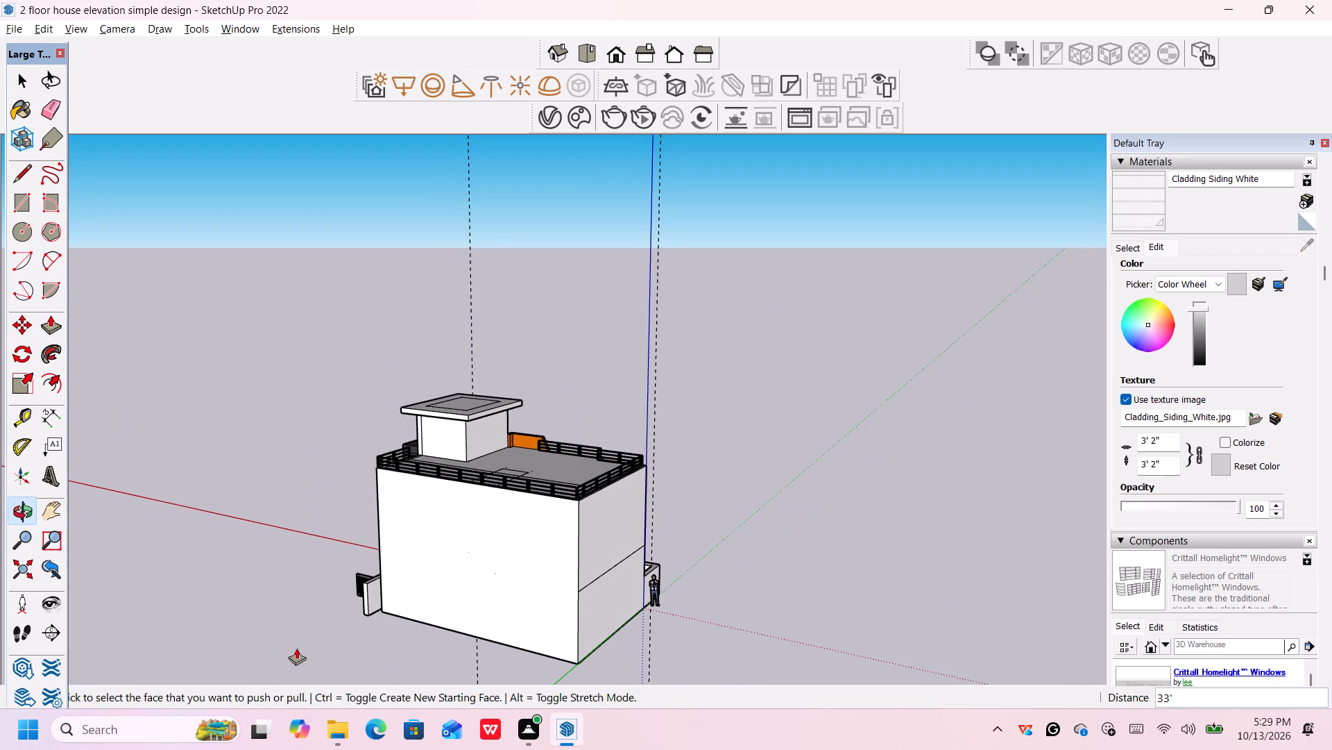
{"action": "key", "text": "space"}
{"action": "middle_click_drag", "start_coordinate": [407, 608], "coordinate": [406, 691]}
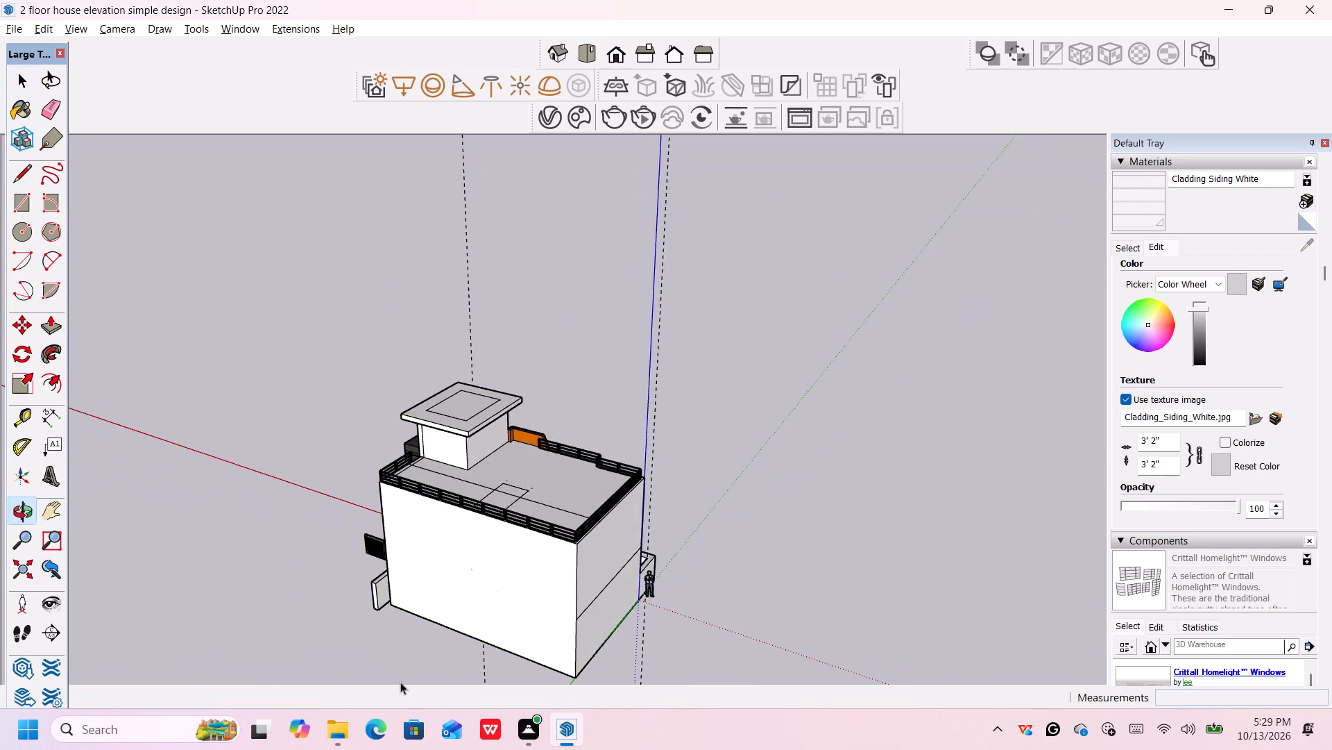
{"action": "scroll", "coordinate": [386, 612], "scroll_direction": "up", "scroll_amount": 6}
{"action": "middle_click_drag", "start_coordinate": [380, 615], "coordinate": [343, 608]}
{"action": "scroll", "coordinate": [343, 607], "scroll_direction": "up", "scroll_amount": 1}
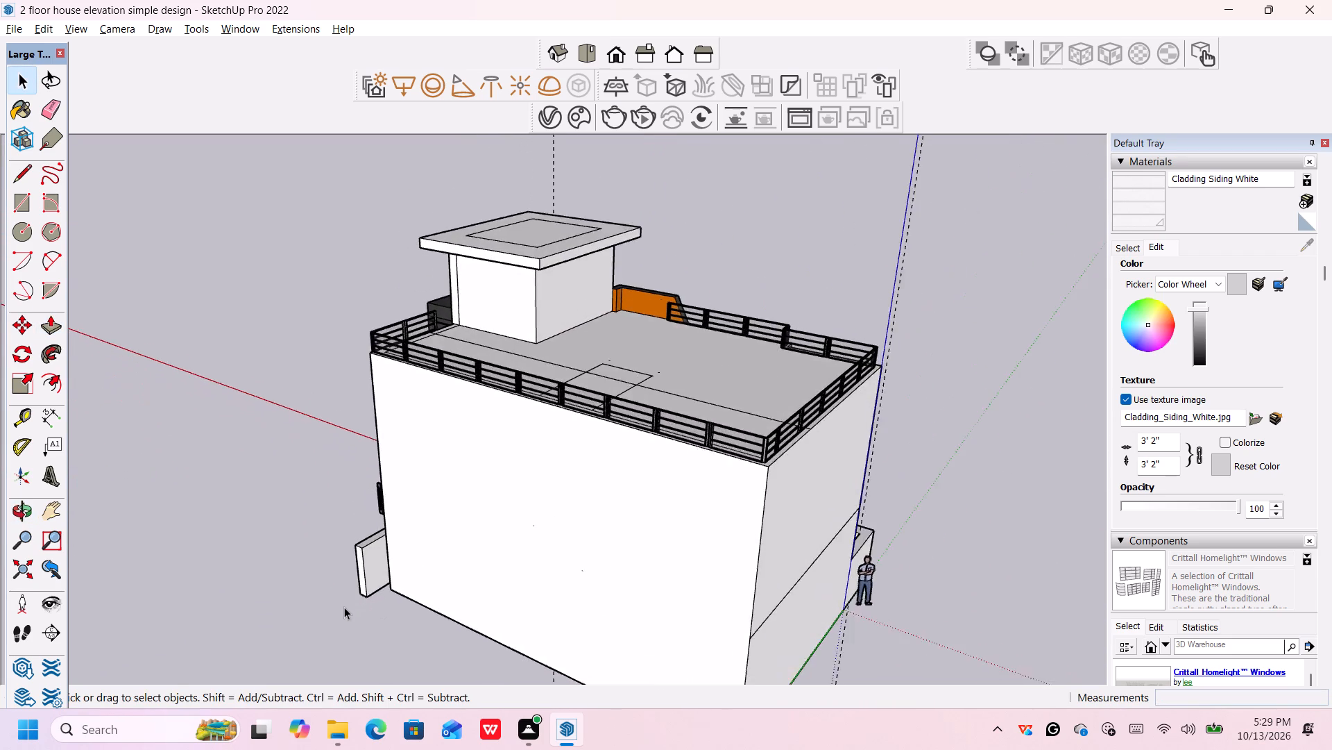
{"action": "scroll", "coordinate": [344, 607], "scroll_direction": "up", "scroll_amount": 1}
{"action": "scroll", "coordinate": [345, 607], "scroll_direction": "down", "scroll_amount": 4}
{"action": "middle_click_drag", "start_coordinate": [370, 599], "coordinate": [509, 616]}
{"action": "scroll", "coordinate": [508, 617], "scroll_direction": "up", "scroll_amount": 3}
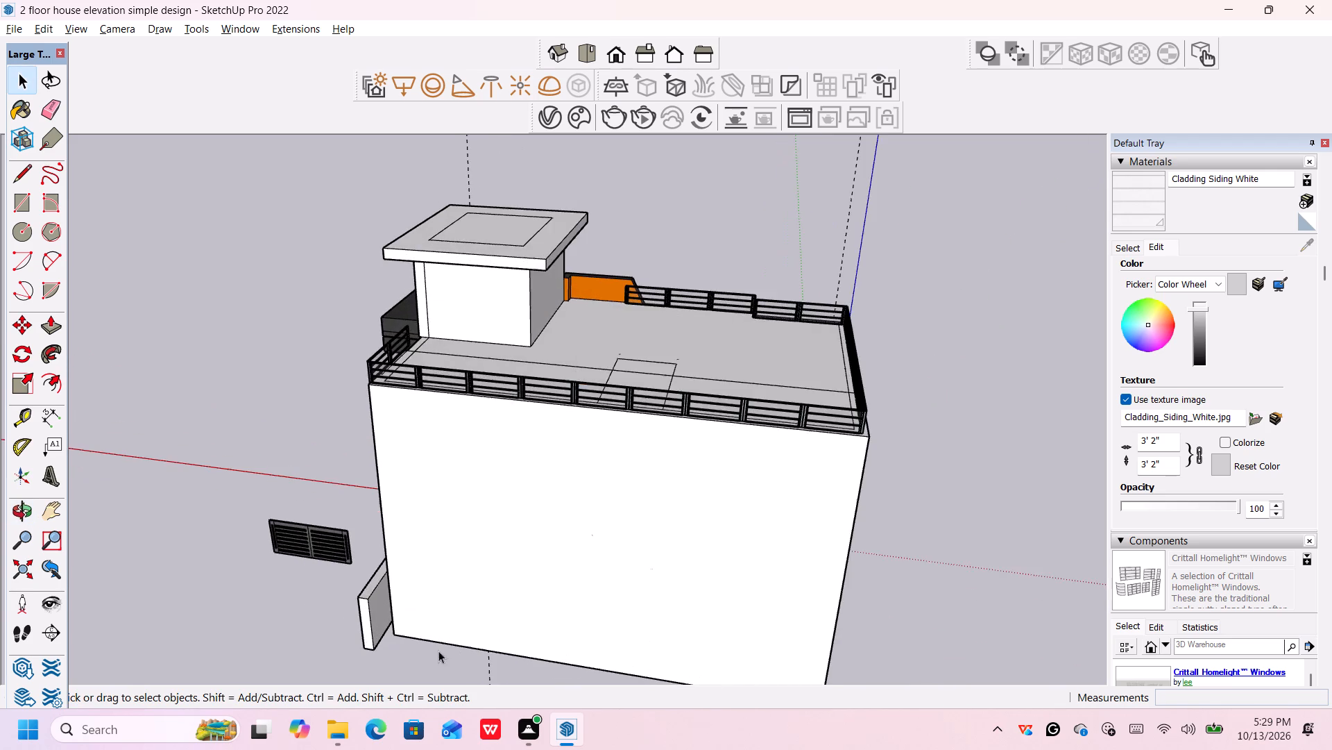
{"action": "scroll", "coordinate": [371, 653], "scroll_direction": "down", "scroll_amount": 4}
{"action": "middle_click_drag", "start_coordinate": [374, 649], "coordinate": [548, 643]}
{"action": "scroll", "coordinate": [529, 661], "scroll_direction": "down", "scroll_amount": 3}
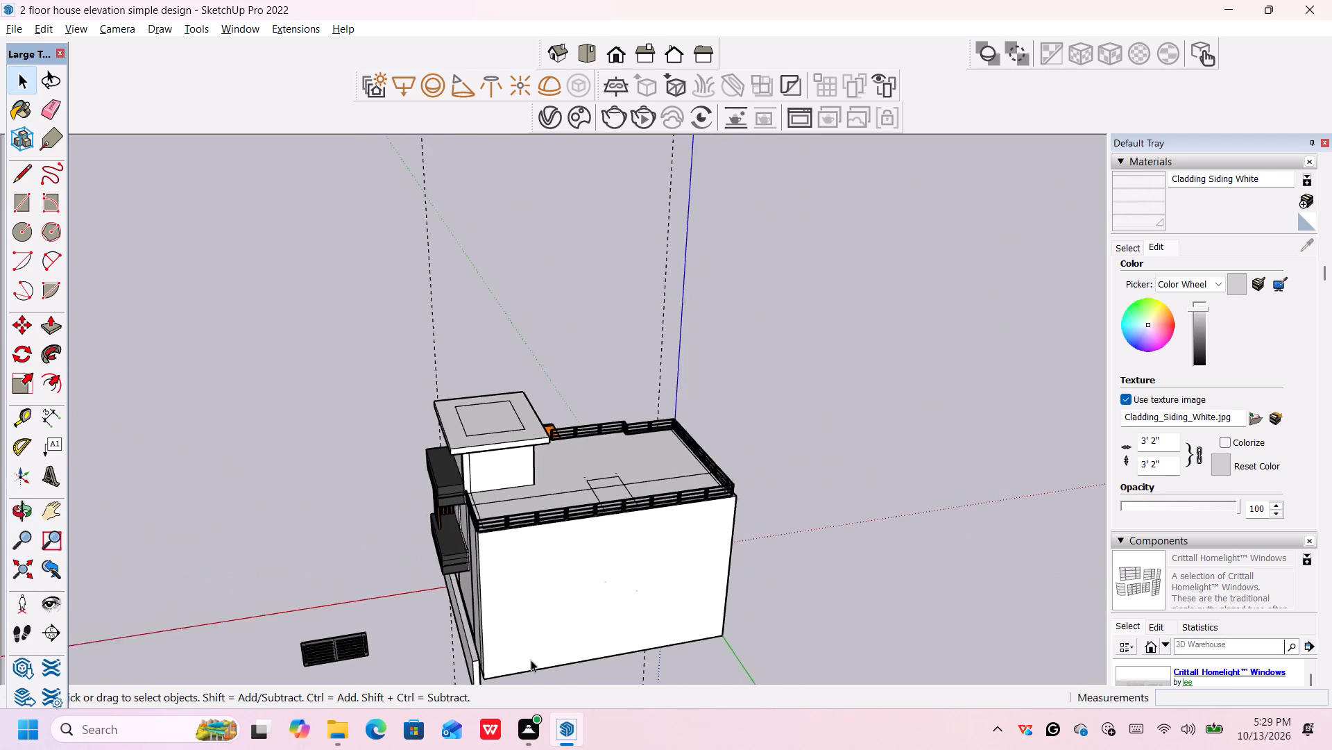
{"action": "scroll", "coordinate": [531, 660], "scroll_direction": "down", "scroll_amount": 3}
{"action": "middle_click_drag", "start_coordinate": [531, 665], "coordinate": [710, 603]}
{"action": "scroll", "coordinate": [642, 666], "scroll_direction": "down", "scroll_amount": 1}
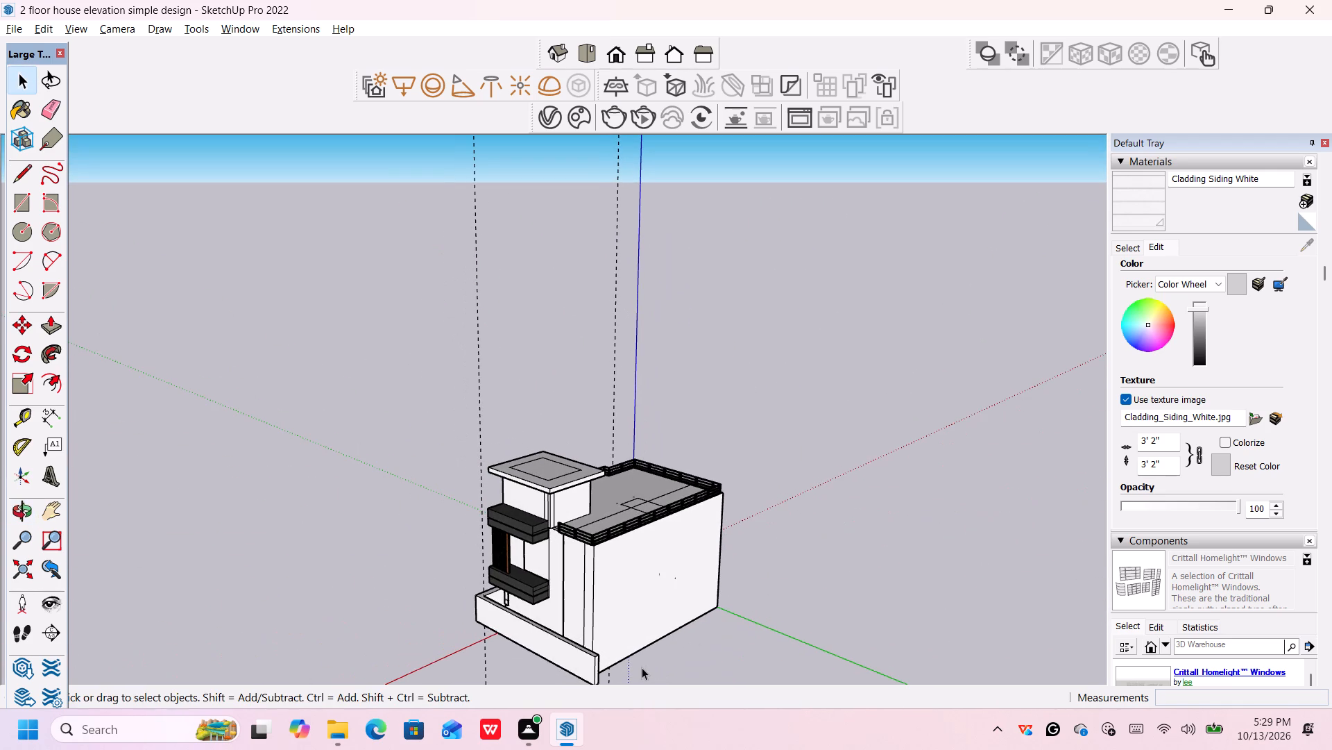
{"action": "middle_click_drag", "start_coordinate": [642, 669], "coordinate": [710, 557], "text": "shift"}
{"action": "scroll", "coordinate": [710, 557], "scroll_direction": "up", "scroll_amount": 5}
{"action": "scroll", "coordinate": [633, 553], "scroll_direction": "up", "scroll_amount": 5}
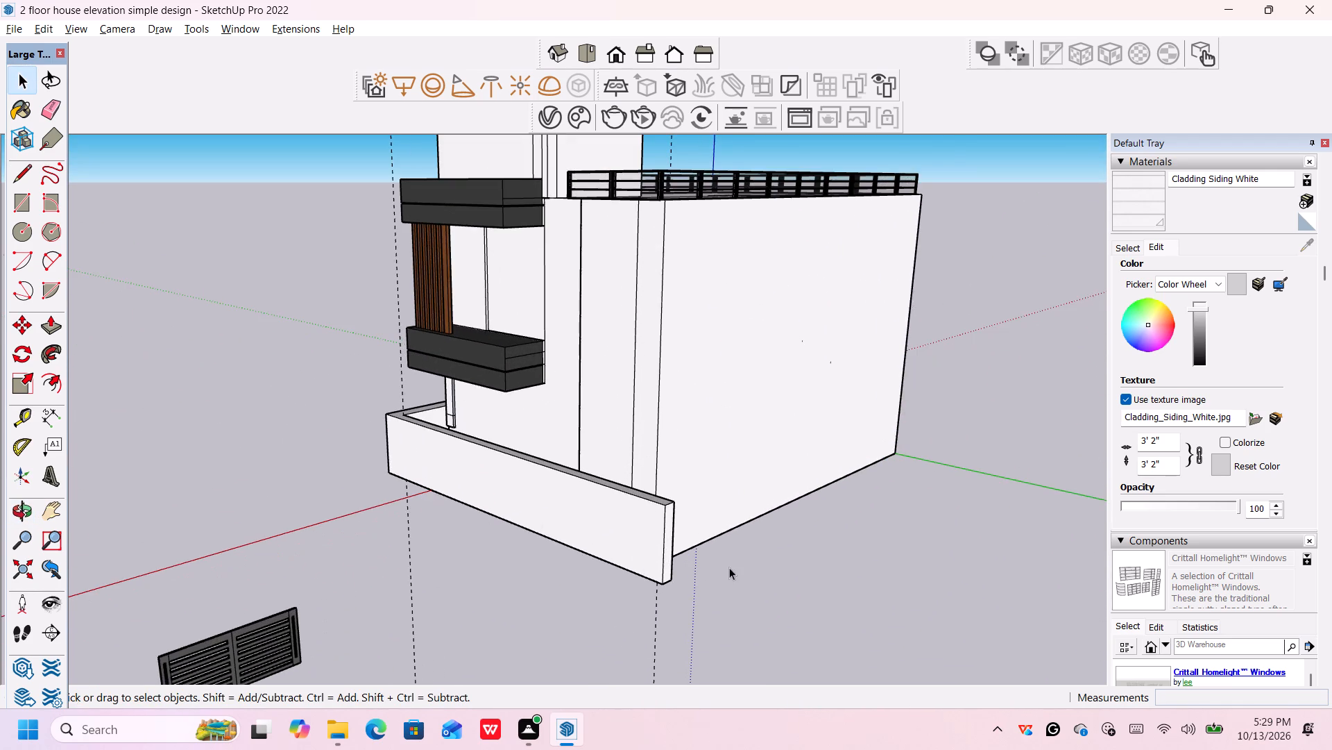
Push the front boundary wall's free end back about 2' 5 9/16" with Push/Pull, flush with the house's side wall.
{"action": "scroll", "coordinate": [724, 575], "scroll_direction": "up", "scroll_amount": 3}
{"action": "scroll", "coordinate": [689, 601], "scroll_direction": "down", "scroll_amount": 1}
{"action": "middle_click_drag", "start_coordinate": [689, 601], "coordinate": [675, 550]}
{"action": "middle_click_drag", "start_coordinate": [674, 557], "coordinate": [840, 645]}
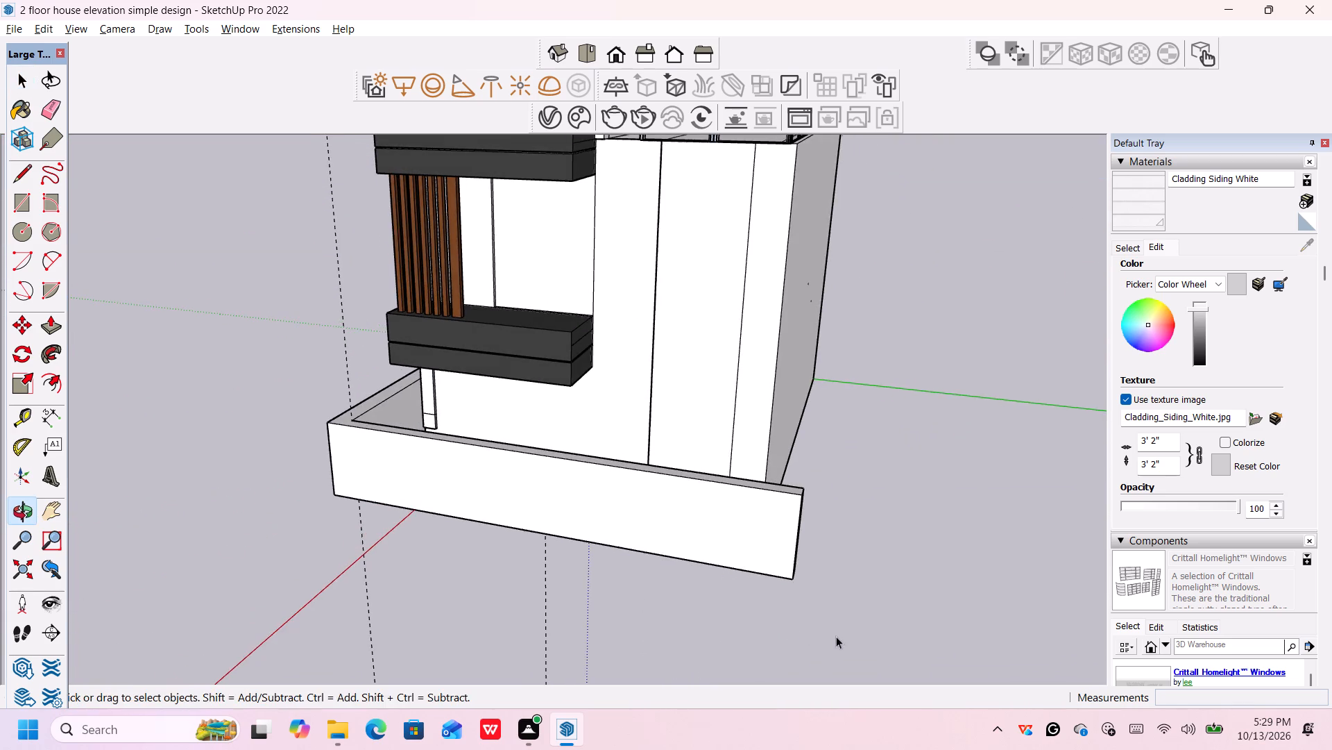
{"action": "scroll", "coordinate": [830, 608], "scroll_direction": "down", "scroll_amount": 1}
{"action": "middle_click_drag", "start_coordinate": [827, 609], "coordinate": [720, 624]}
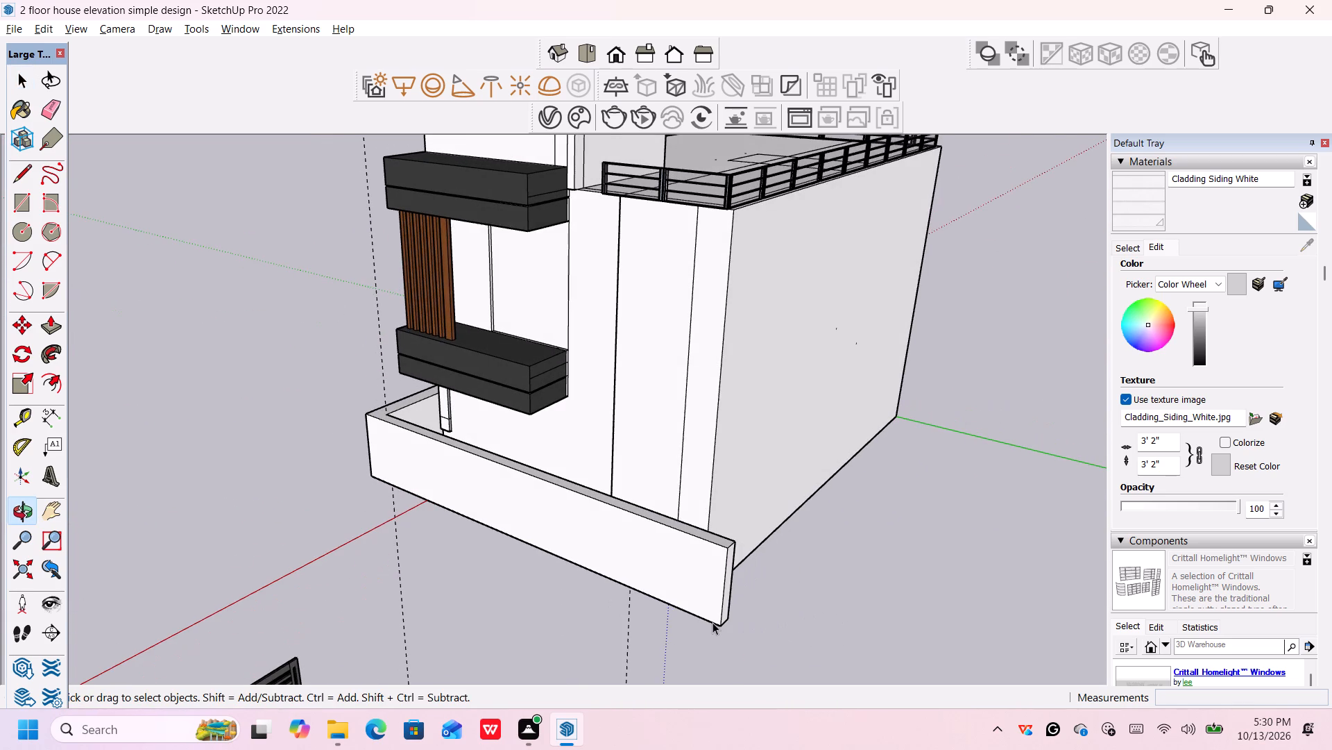
{"action": "scroll", "coordinate": [712, 622], "scroll_direction": "down", "scroll_amount": 4}
{"action": "key", "text": "p"}
{"action": "scroll", "coordinate": [737, 607], "scroll_direction": "down", "scroll_amount": 1}
{"action": "scroll", "coordinate": [730, 606], "scroll_direction": "up", "scroll_amount": 6}
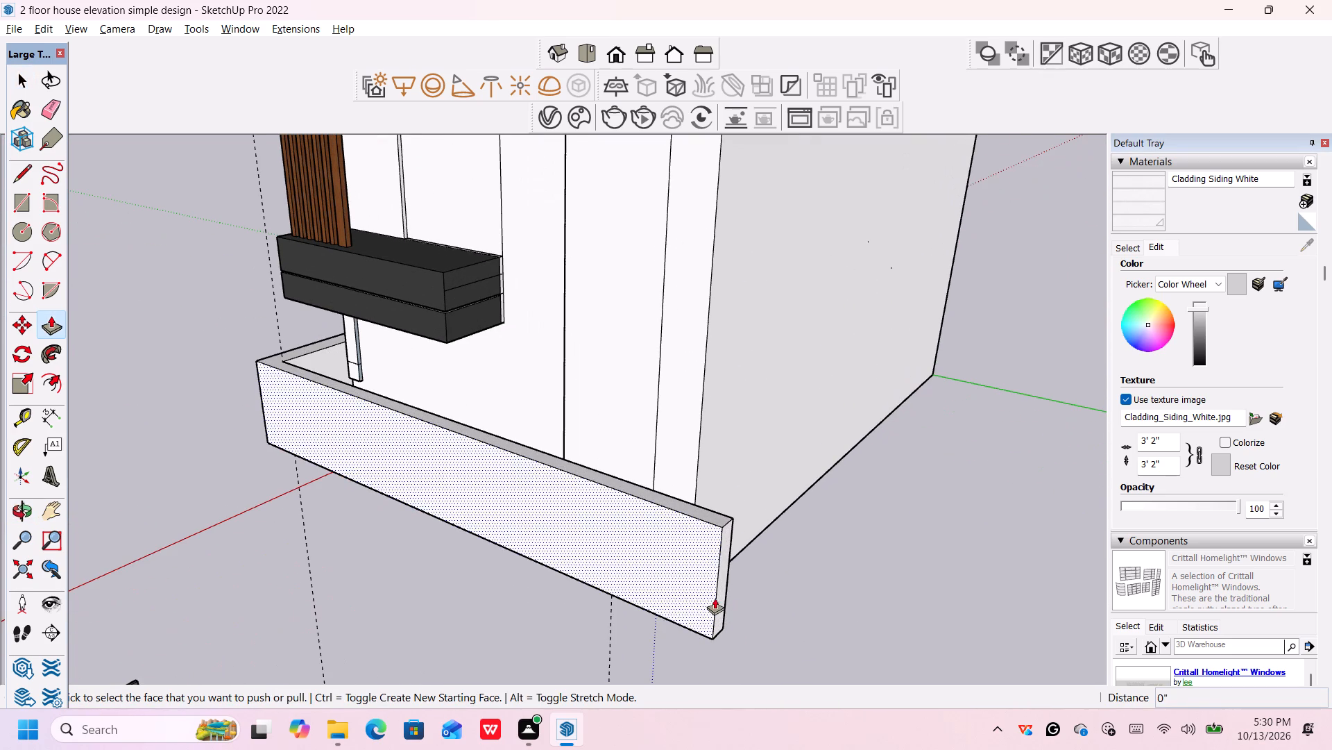
{"action": "left_click", "coordinate": [726, 583]}
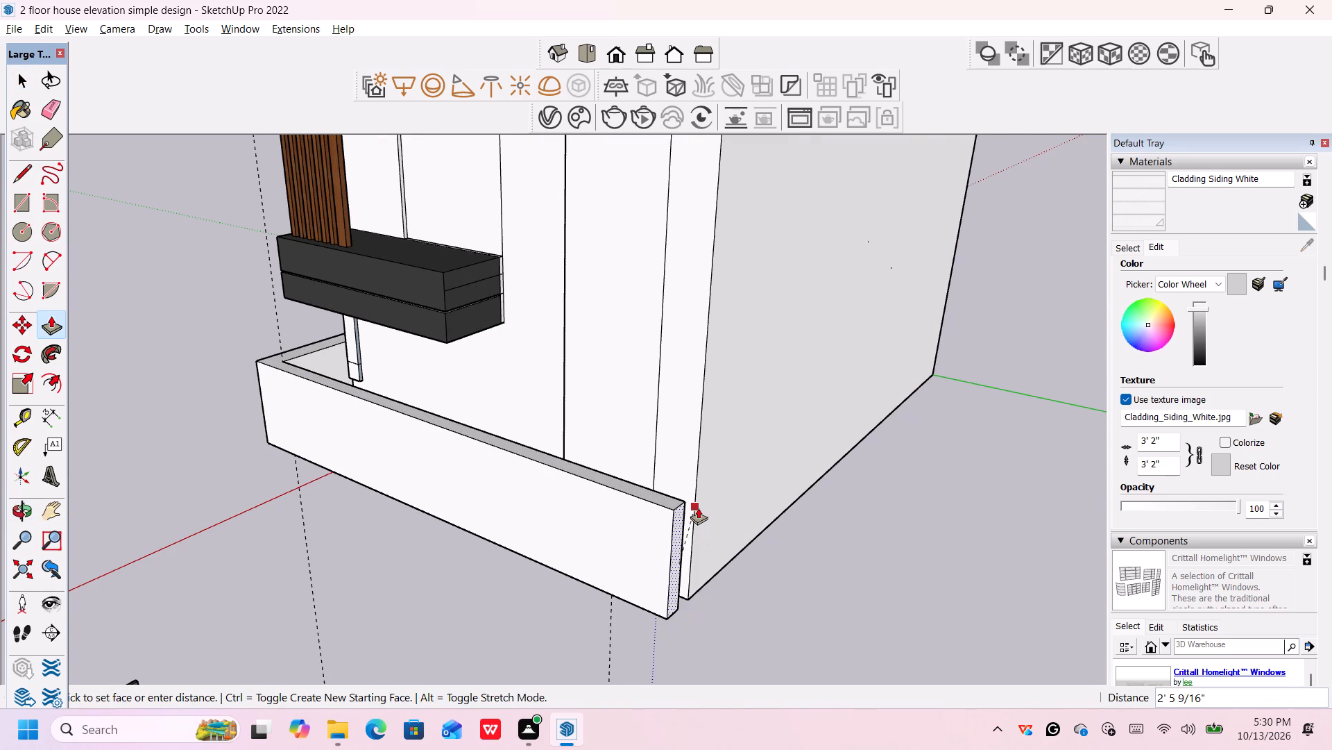
{"action": "left_click", "coordinate": [698, 508]}
Place a vertical guide 1' in from the shortened end's edge on the front boundary wall's inner face.
{"action": "middle_click_drag", "start_coordinate": [694, 577], "coordinate": [649, 583]}
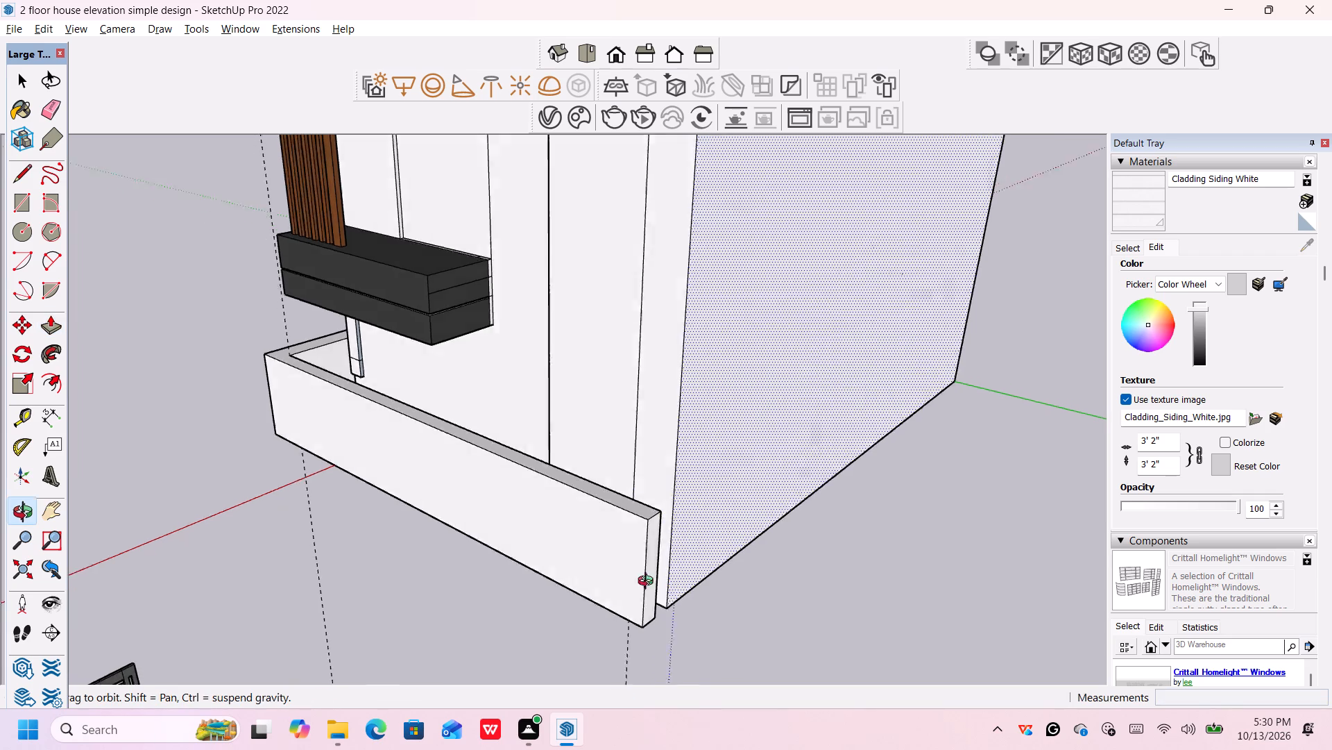
{"action": "middle_click_drag", "start_coordinate": [649, 583], "coordinate": [357, 619]}
{"action": "scroll", "coordinate": [366, 602], "scroll_direction": "up", "scroll_amount": 5}
{"action": "middle_click_drag", "start_coordinate": [336, 591], "coordinate": [304, 557]}
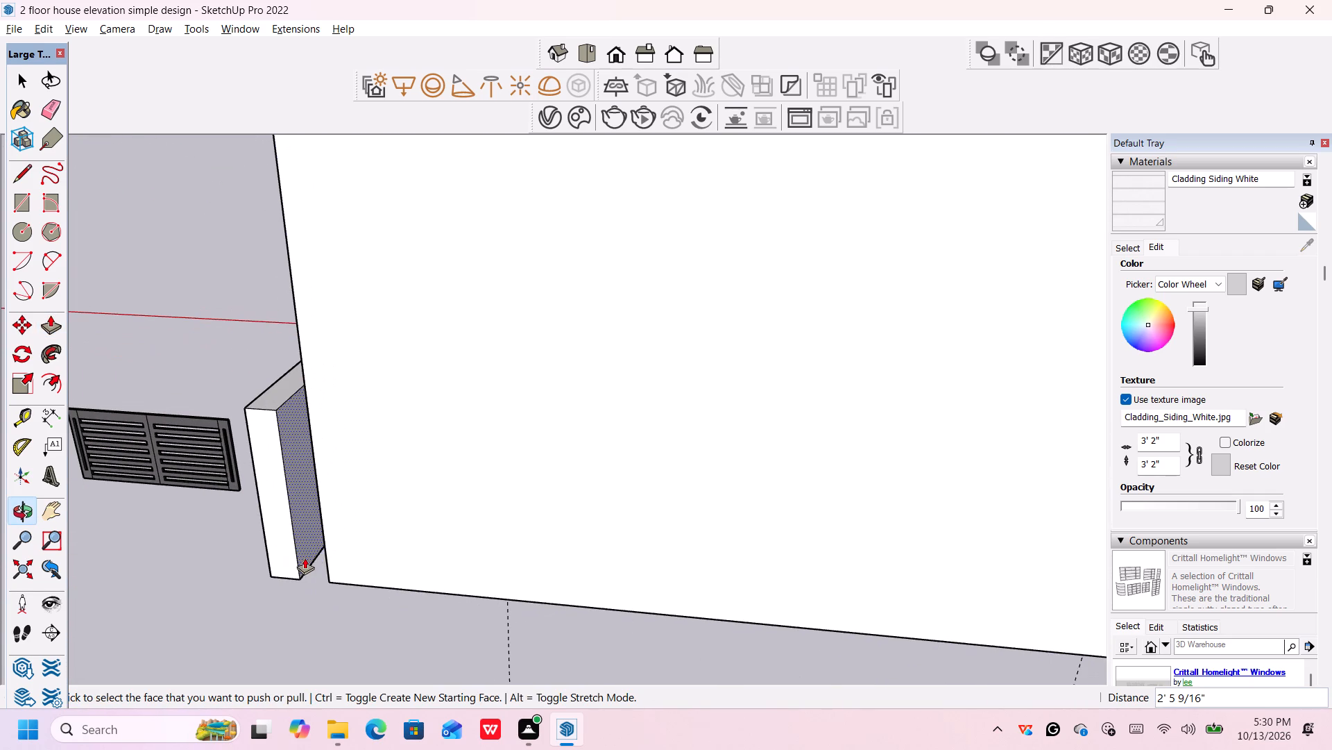
{"action": "key", "text": "space"}
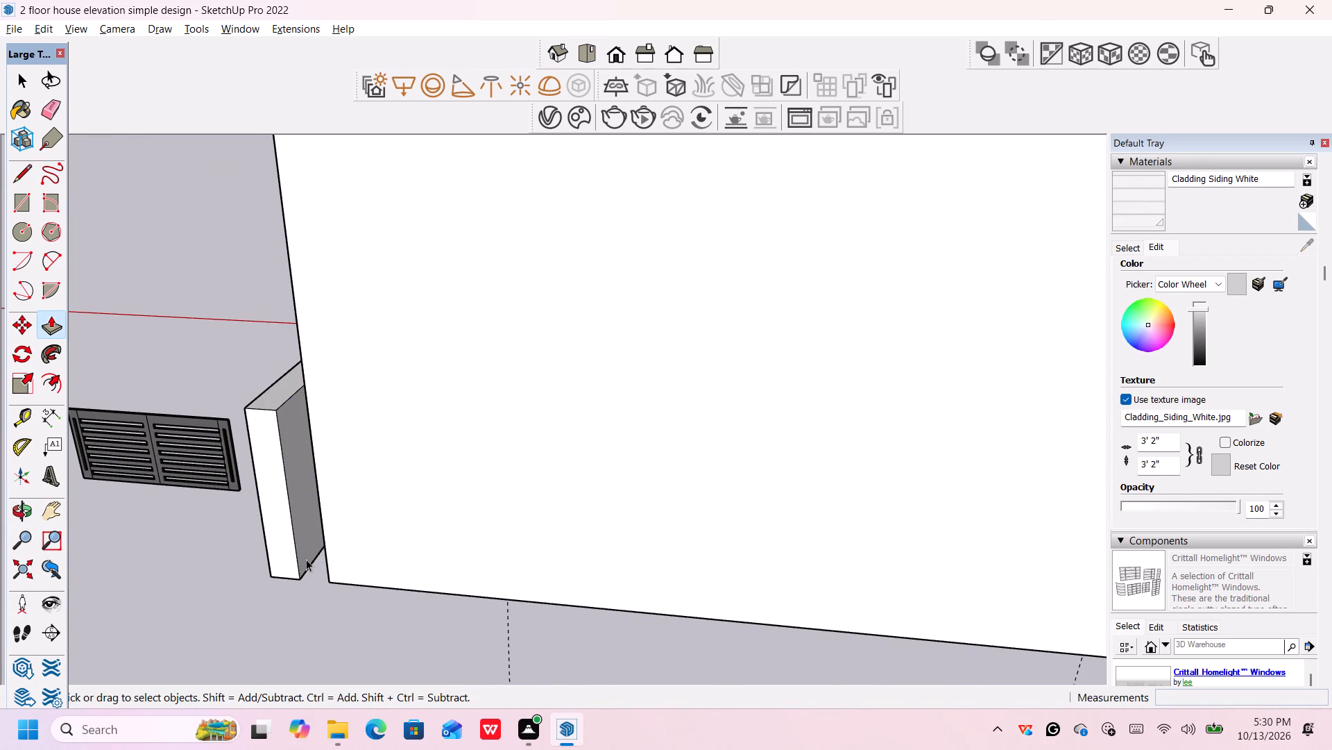
{"action": "key", "text": "l"}
{"action": "key", "text": "Escape"}
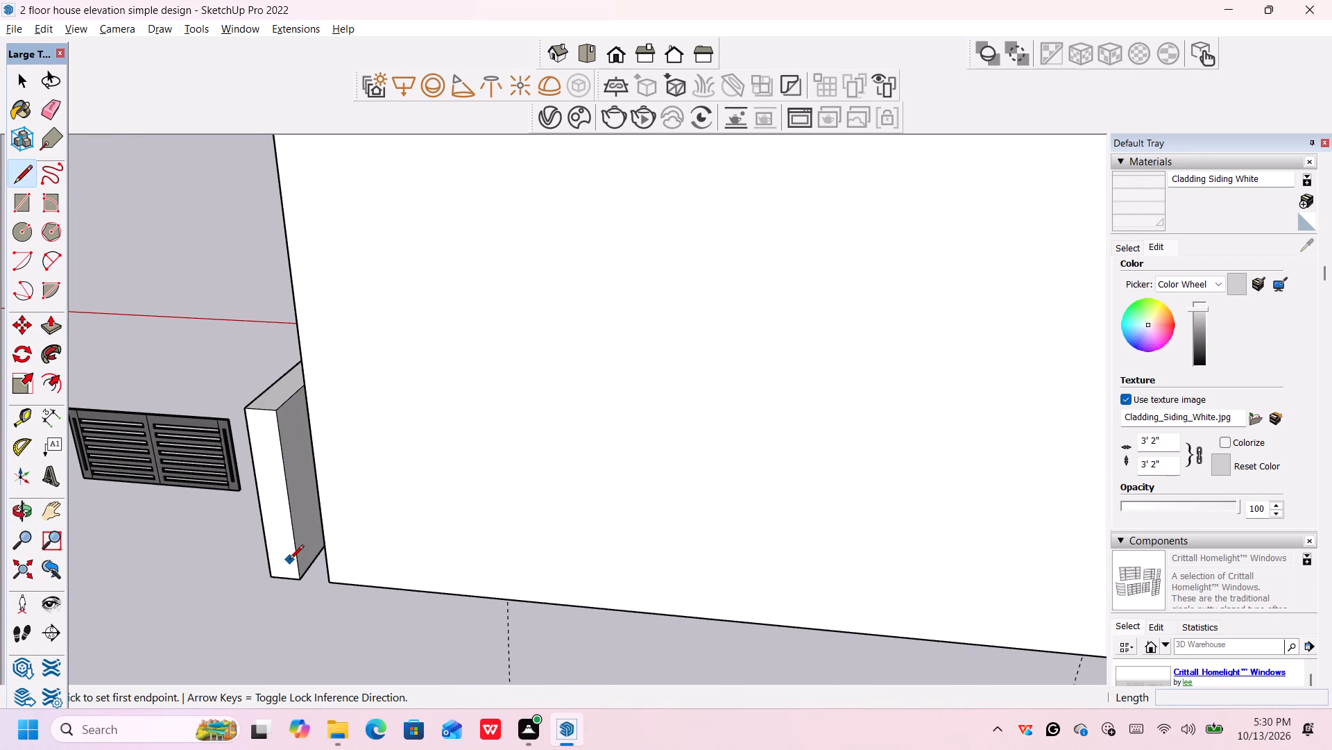
{"action": "key", "text": "t"}
{"action": "left_click", "coordinate": [293, 523]}
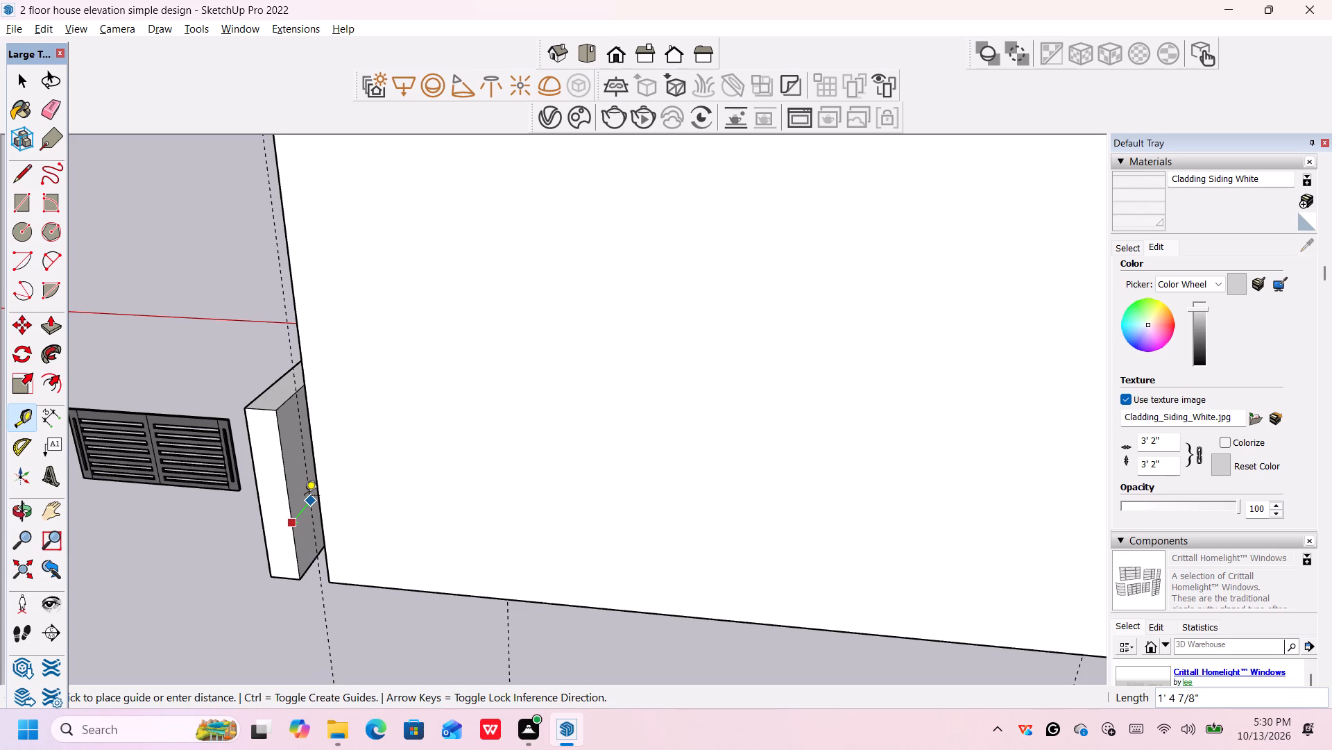
{"action": "type", "text": "1'"}
{"action": "key", "text": "Return"}
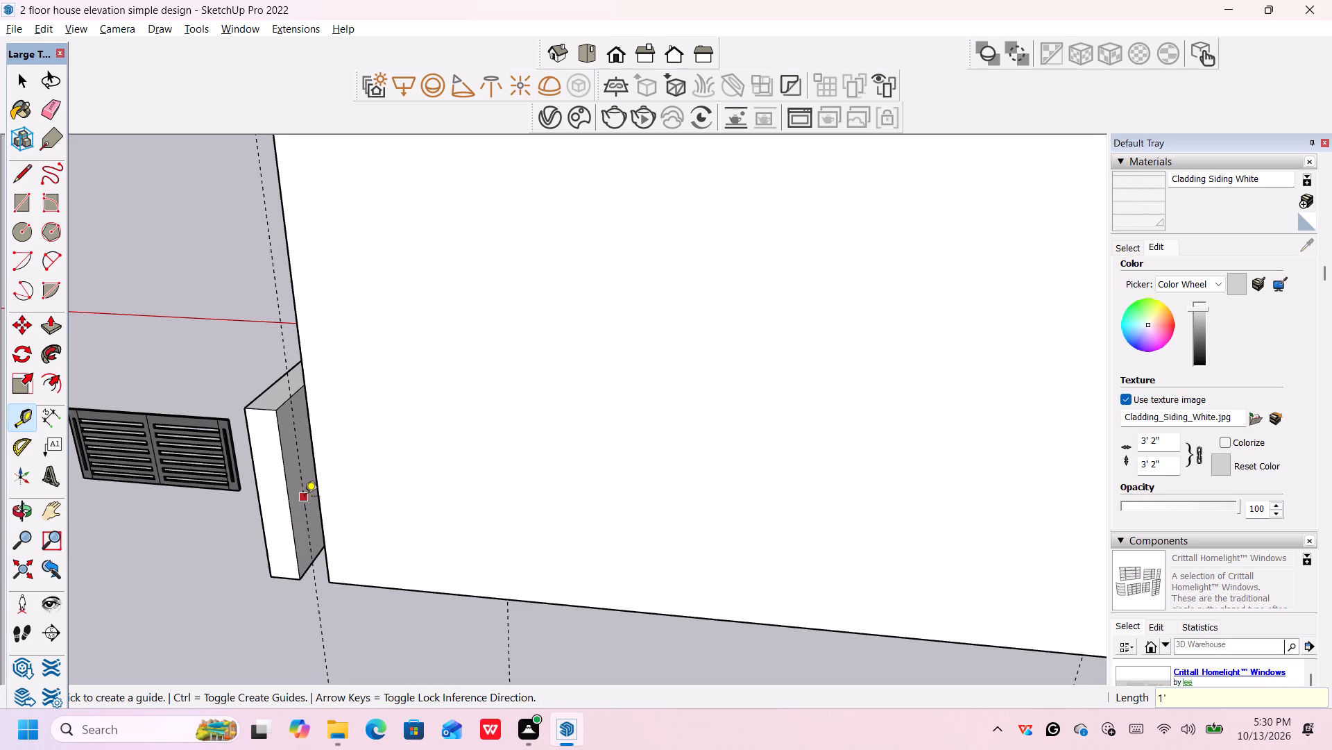
Draw a 6' vertical line along the guide on the wall's inner face, from its top edge to its base.
{"action": "scroll", "coordinate": [291, 496], "scroll_direction": "up", "scroll_amount": 3}
{"action": "key", "text": "space"}
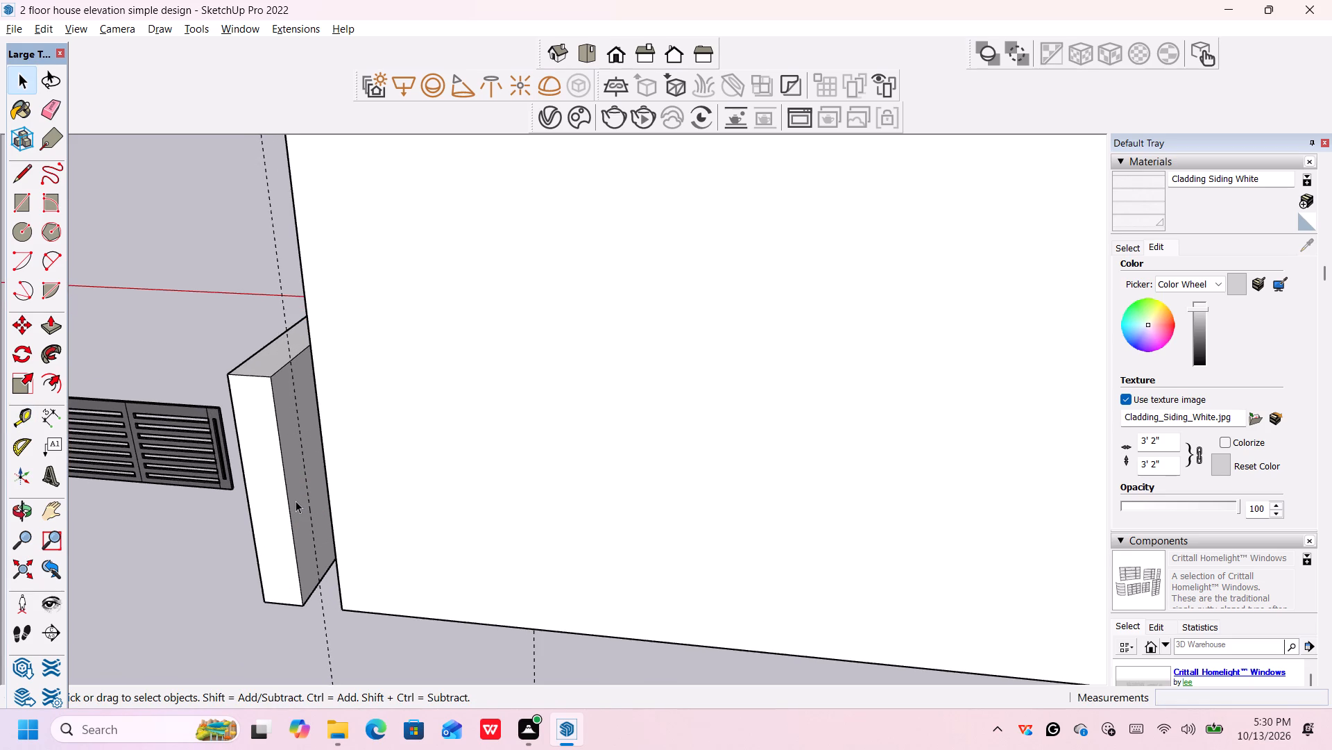
{"action": "key", "text": "l"}
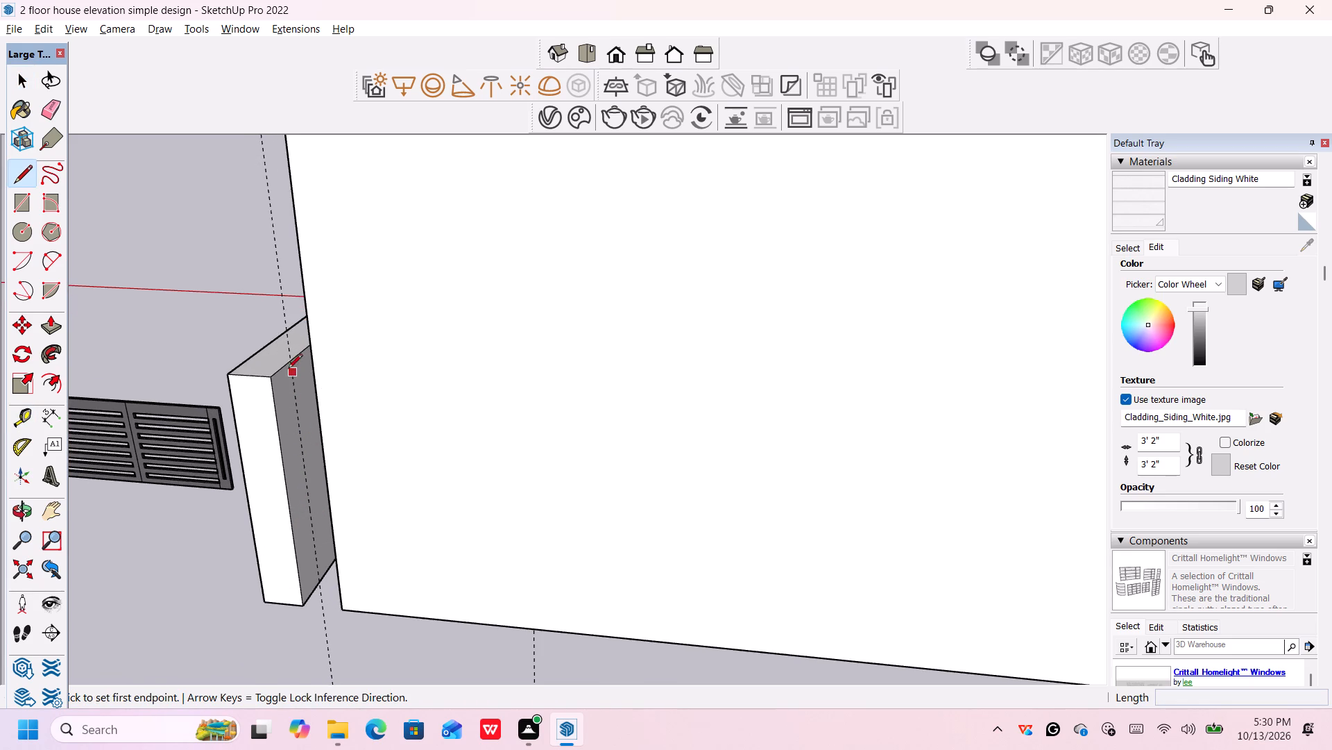
{"action": "left_click", "coordinate": [289, 364]}
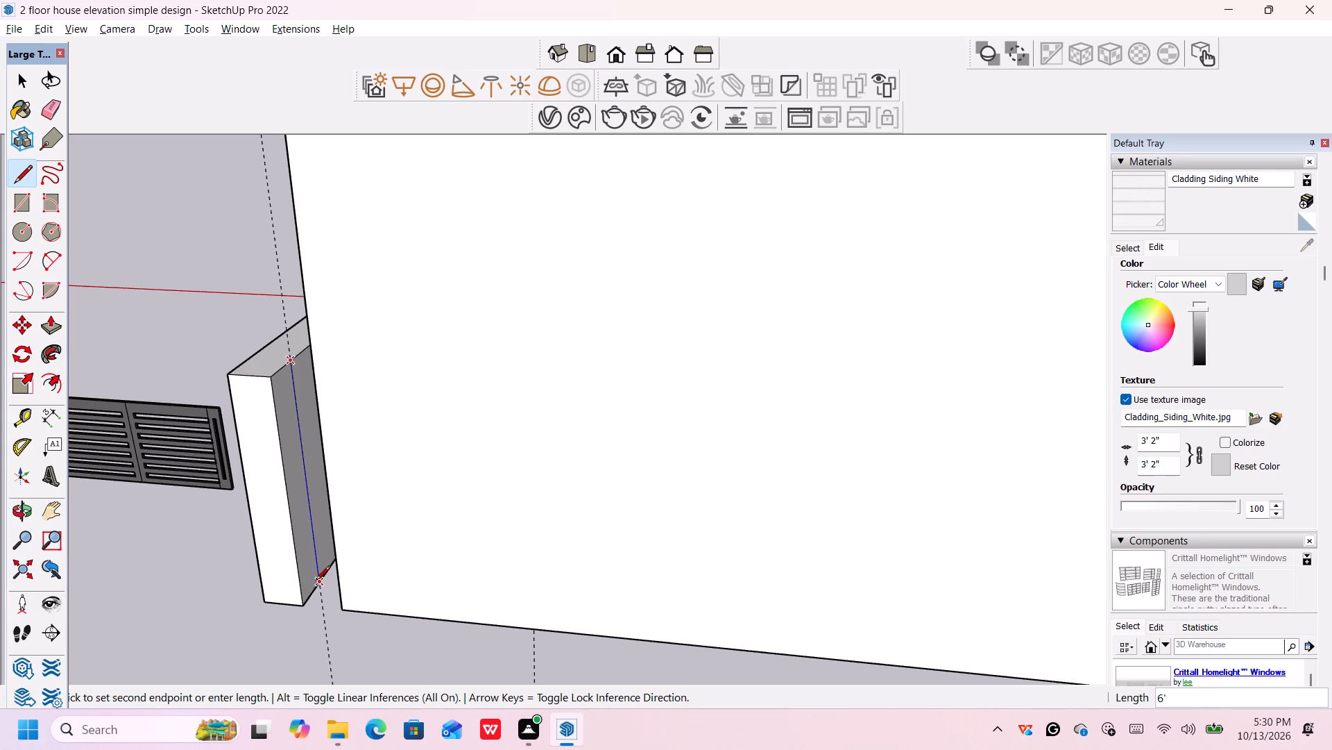
{"action": "left_click", "coordinate": [316, 582]}
{"action": "key", "text": "space"}
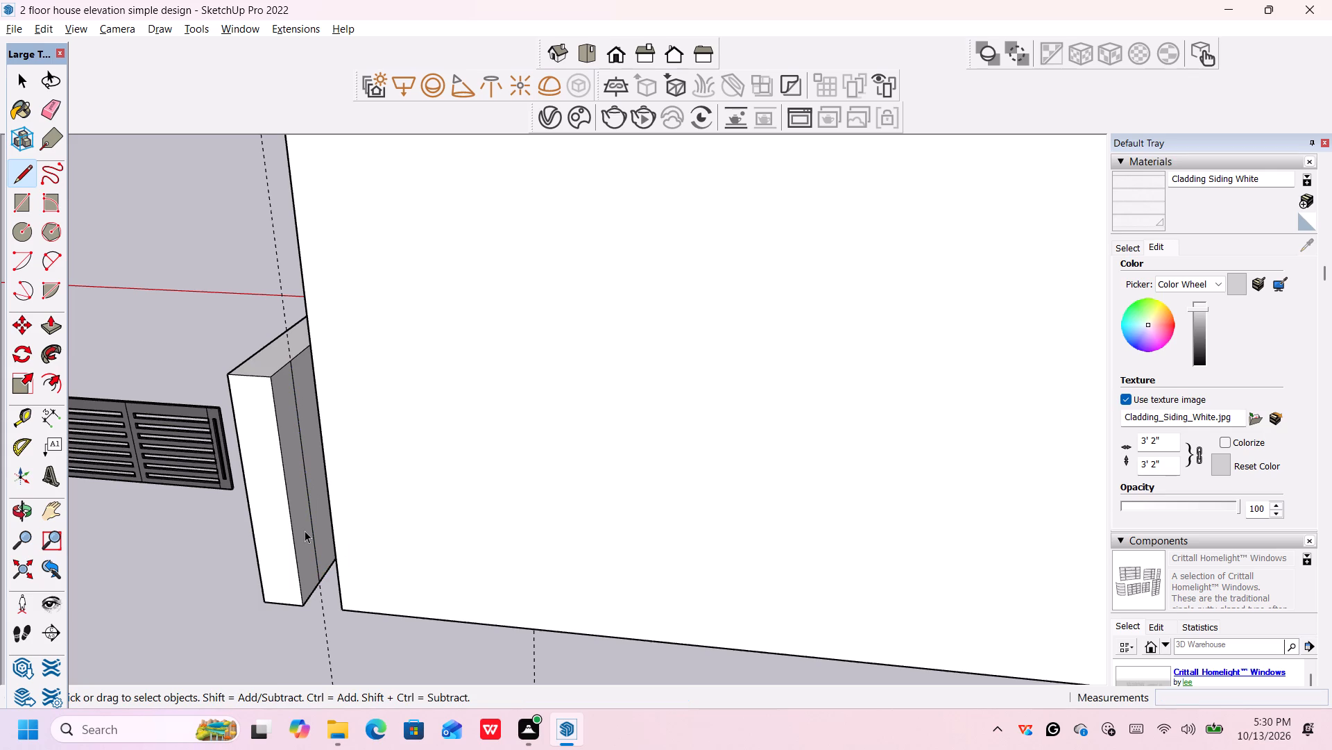
Extrude the 1' strip at the front wall's end 1' back to meet the house.
{"action": "key", "text": "p"}
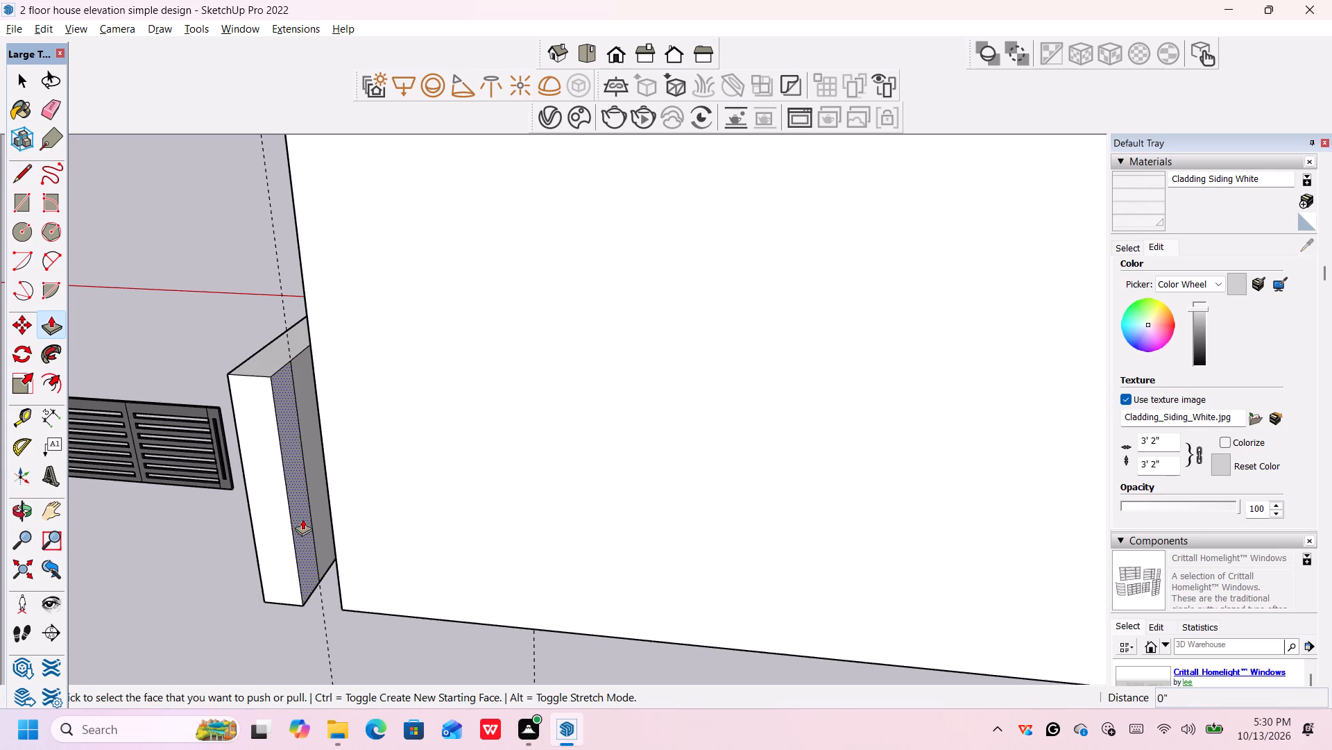
{"action": "left_click", "coordinate": [302, 517]}
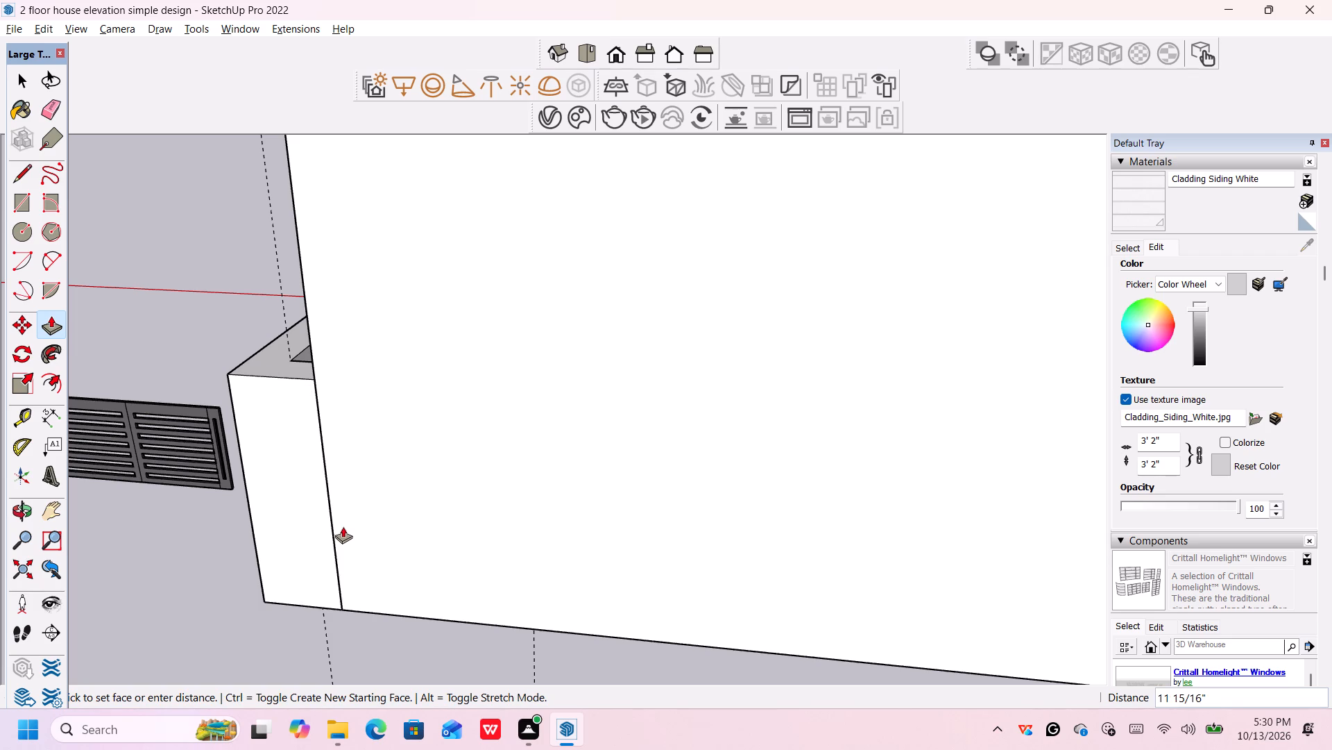
{"action": "left_click", "coordinate": [339, 576]}
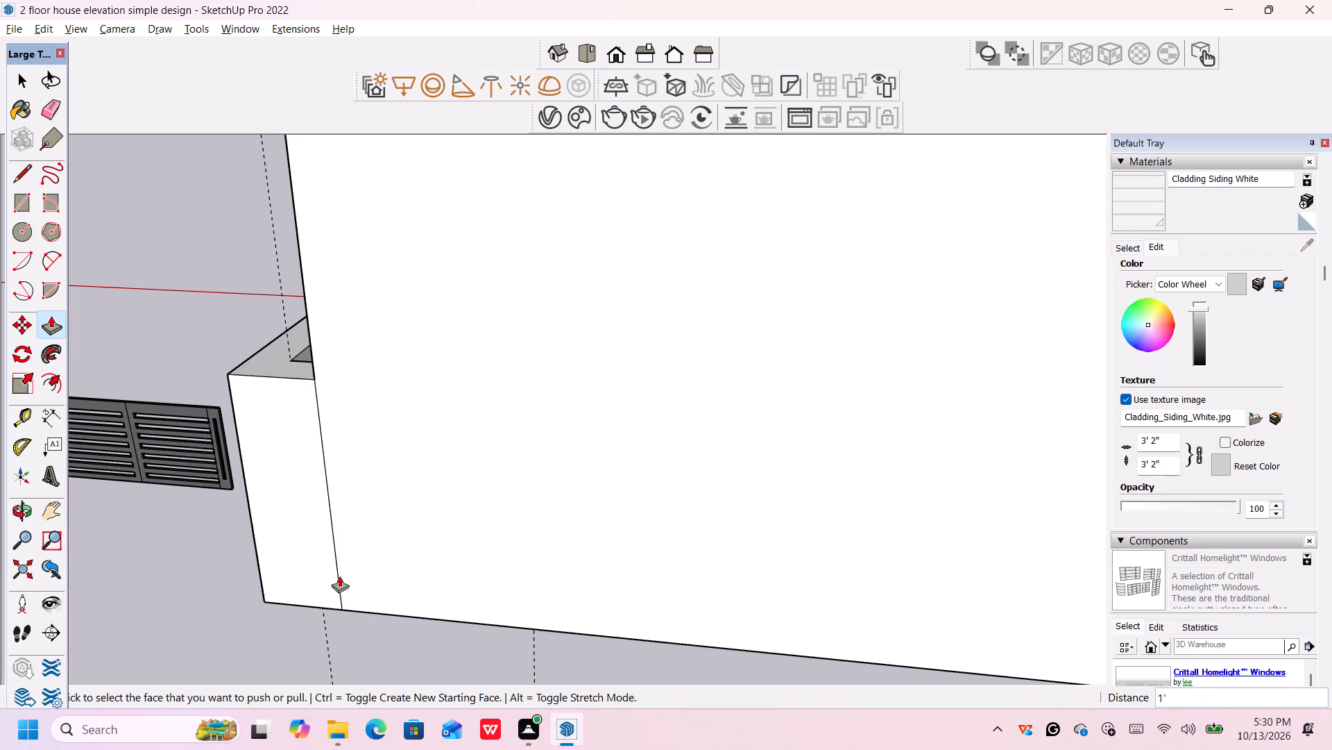
Delete the leftover vertical guides at both ends of the front boundary wall.
{"action": "scroll", "coordinate": [371, 622], "scroll_direction": "down", "scroll_amount": 12}
{"action": "middle_click_drag", "start_coordinate": [246, 630], "coordinate": [652, 599]}
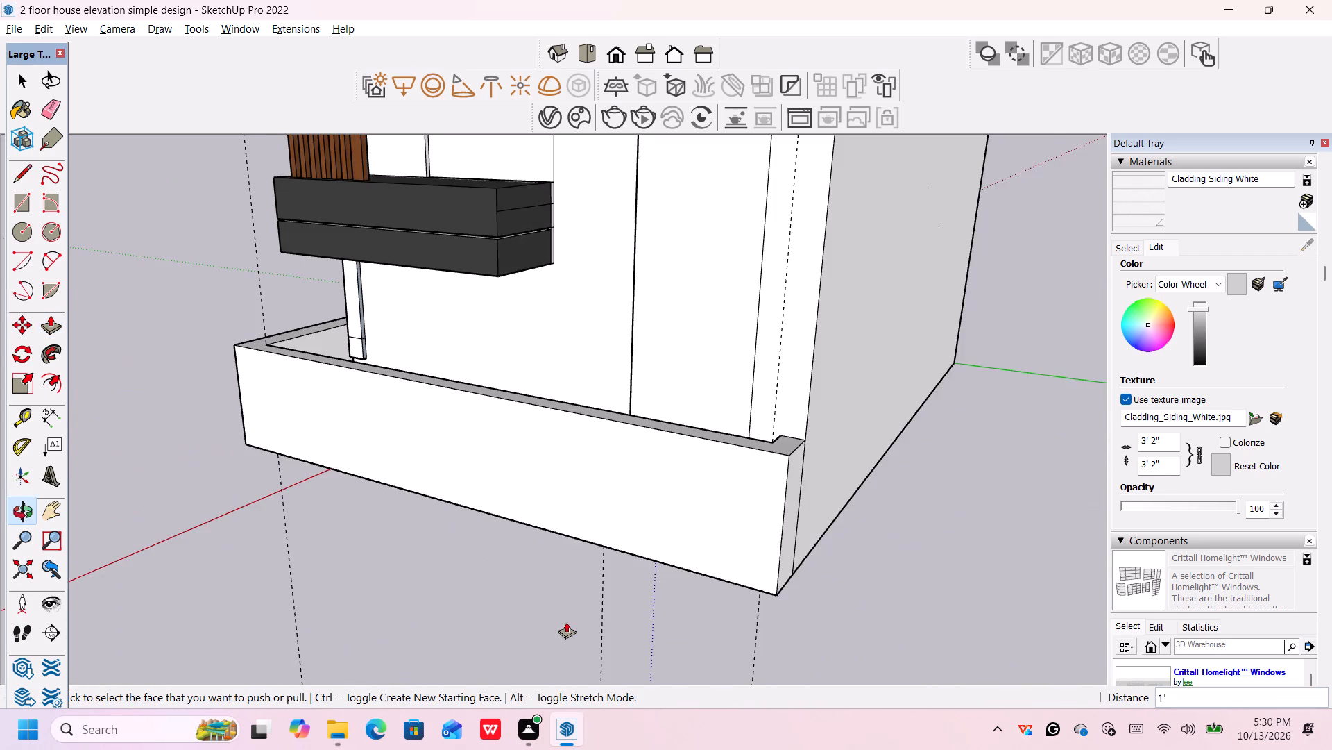
{"action": "scroll", "coordinate": [564, 623], "scroll_direction": "down", "scroll_amount": 15}
{"action": "middle_click_drag", "start_coordinate": [368, 571], "coordinate": [710, 512]}
{"action": "middle_click_drag", "start_coordinate": [393, 615], "coordinate": [394, 615]}
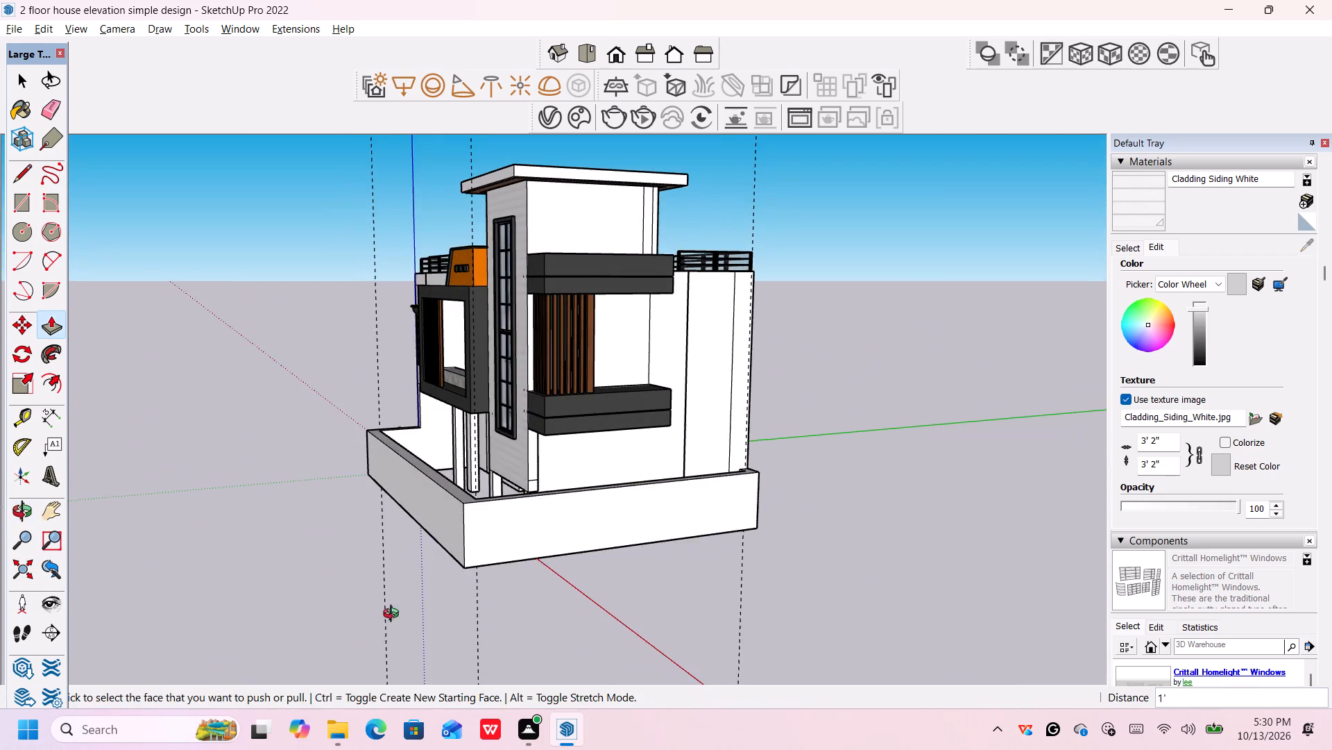
{"action": "middle_click_drag", "start_coordinate": [394, 615], "coordinate": [685, 586]}
{"action": "scroll", "coordinate": [430, 615], "scroll_direction": "down", "scroll_amount": 1}
{"action": "scroll", "coordinate": [581, 590], "scroll_direction": "down", "scroll_amount": 4}
{"action": "middle_click_drag", "start_coordinate": [422, 602], "coordinate": [520, 606]}
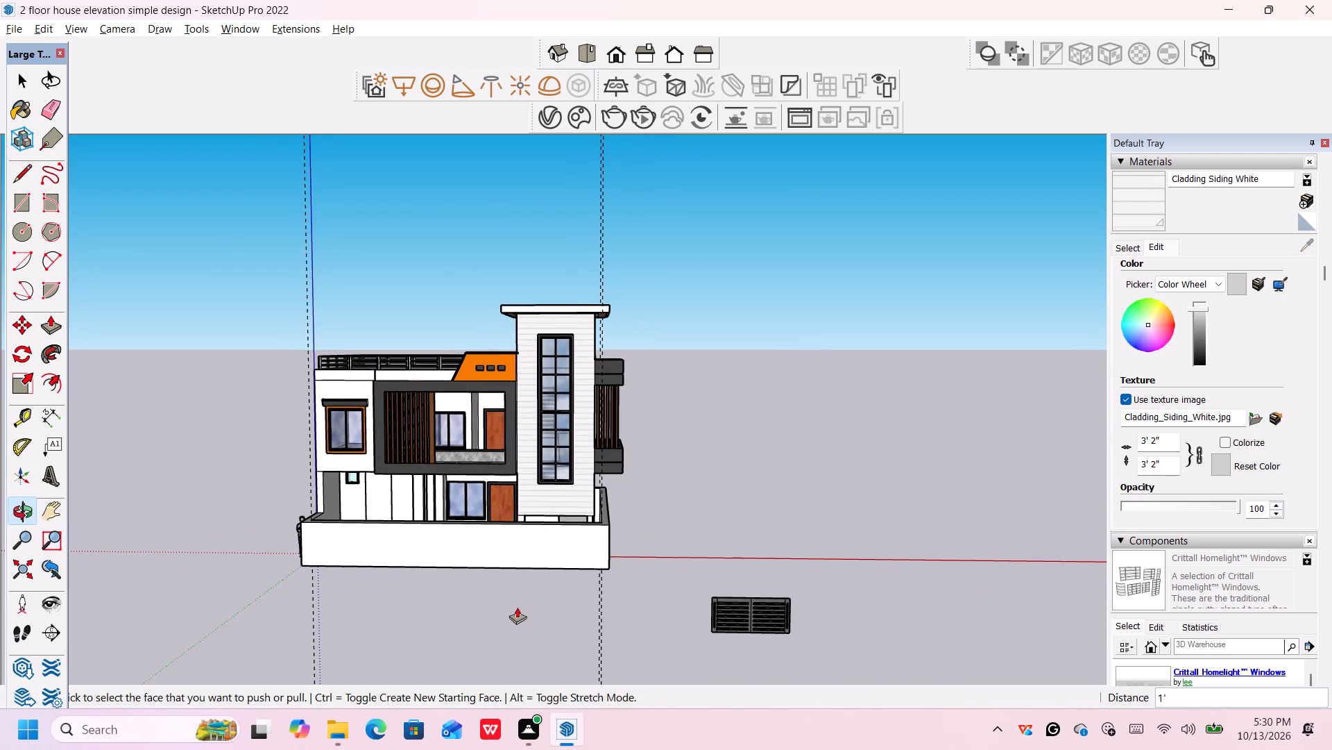
{"action": "key", "text": "space"}
{"action": "left_click_drag", "start_coordinate": [340, 643], "coordinate": [285, 653]}
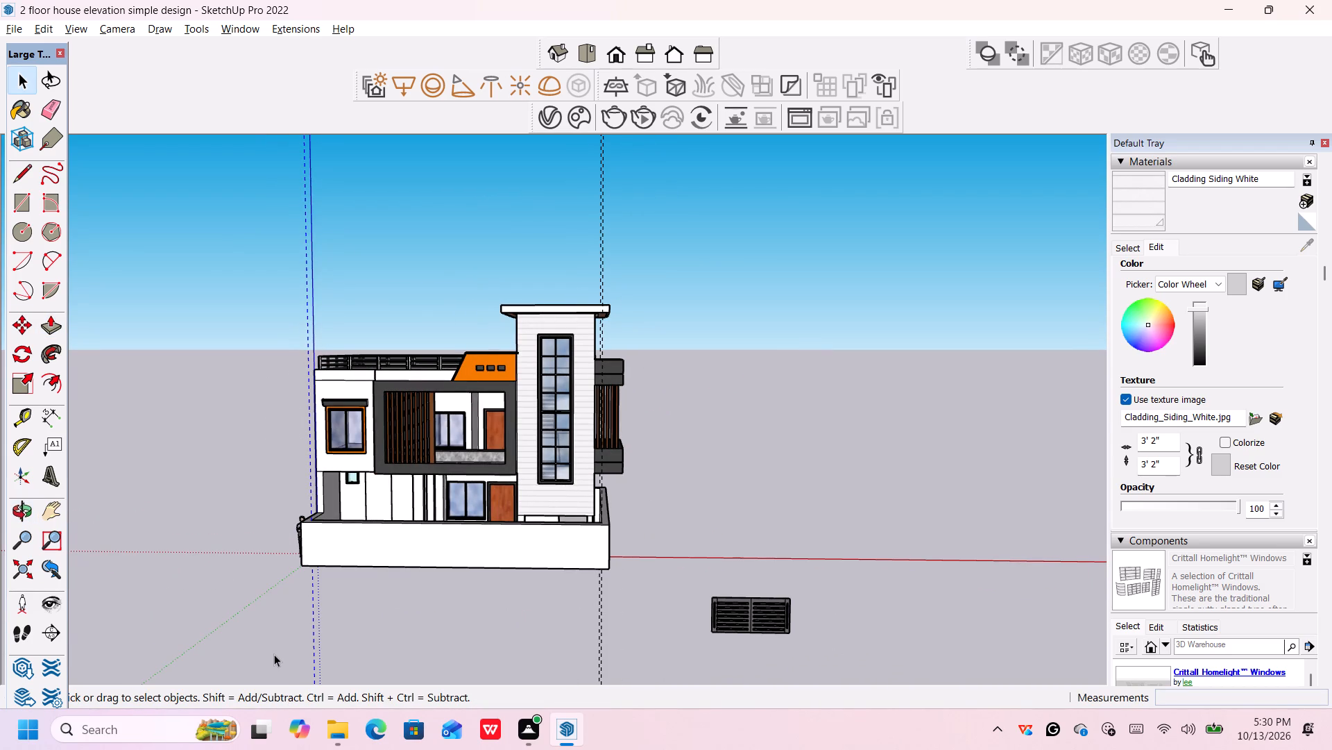
{"action": "key", "text": "Delete"}
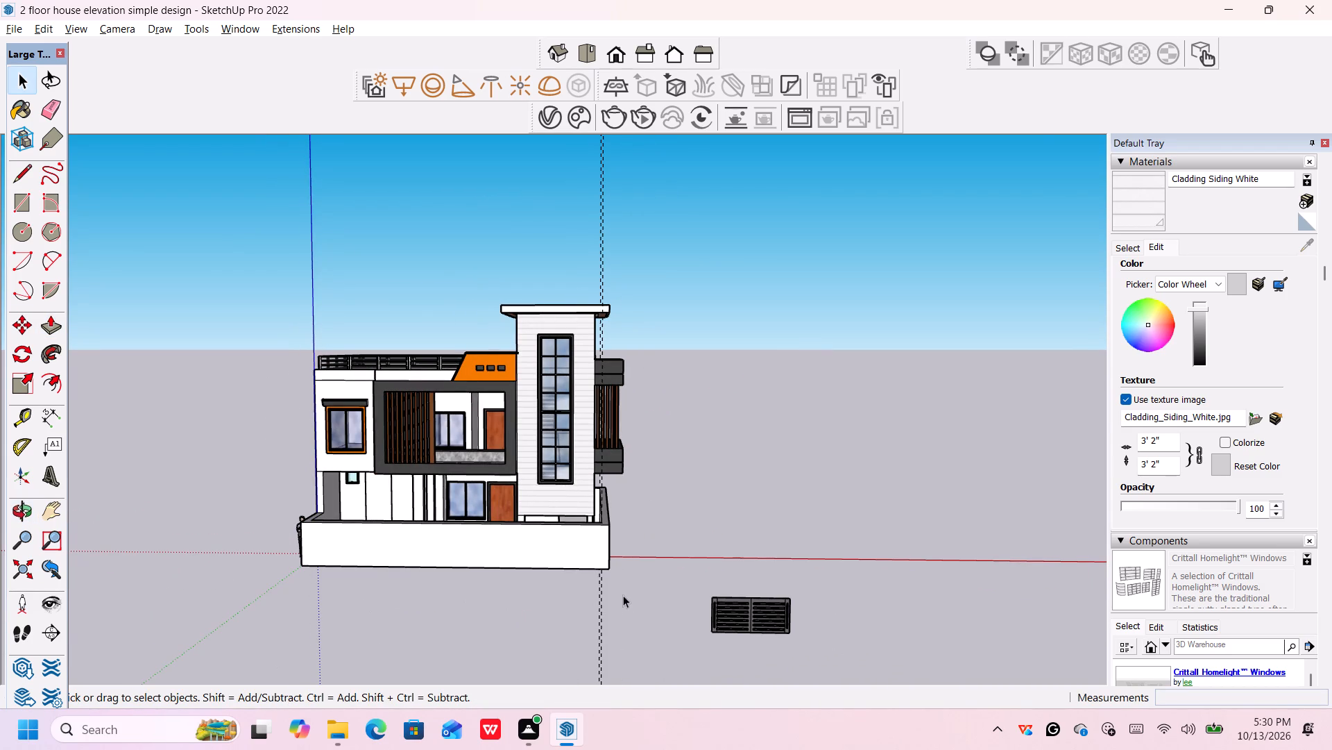
{"action": "left_click_drag", "start_coordinate": [635, 595], "coordinate": [523, 659]}
{"action": "key", "text": "Delete"}
Place a vertical guide 1' in from the front boundary wall's end beside the standing figure, on its outer face.
{"action": "scroll", "coordinate": [534, 625], "scroll_direction": "down", "scroll_amount": 3}
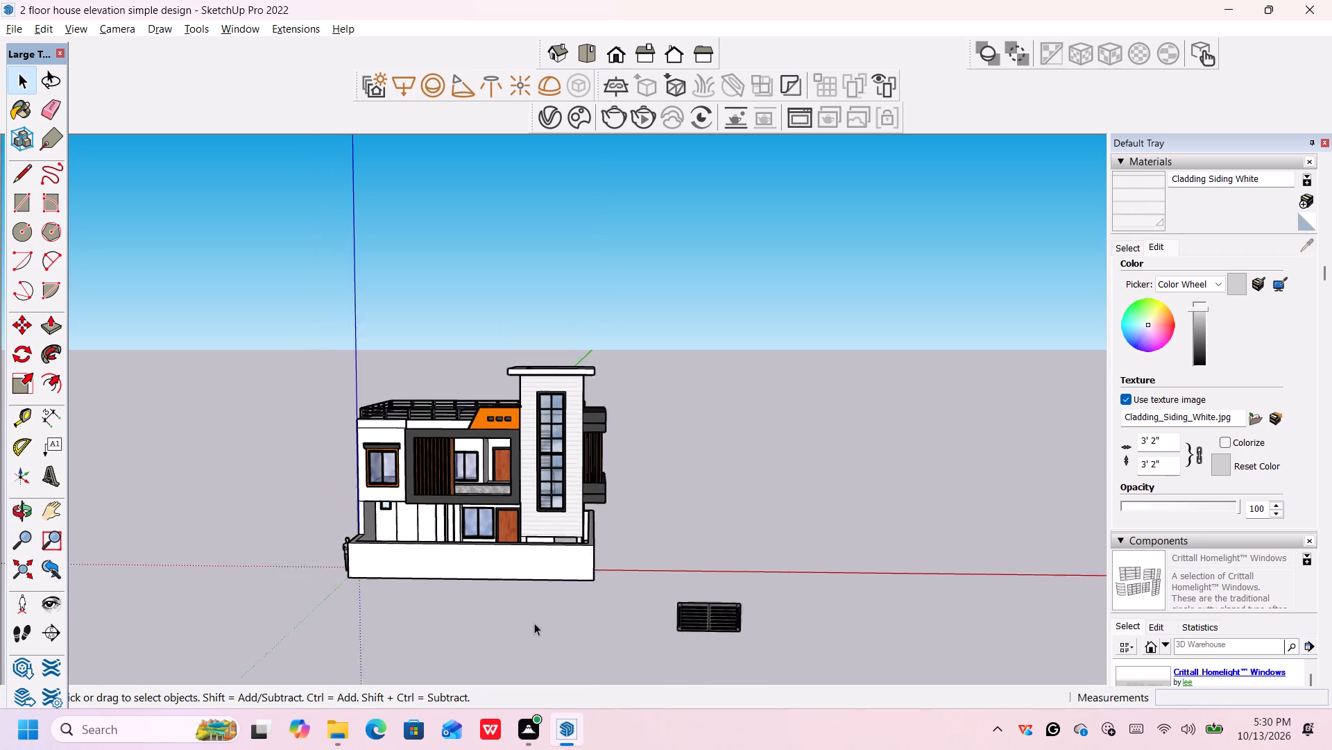
{"action": "scroll", "coordinate": [534, 623], "scroll_direction": "down", "scroll_amount": 1}
{"action": "middle_click_drag", "start_coordinate": [475, 625], "coordinate": [691, 626]}
{"action": "scroll", "coordinate": [536, 613], "scroll_direction": "up", "scroll_amount": 7}
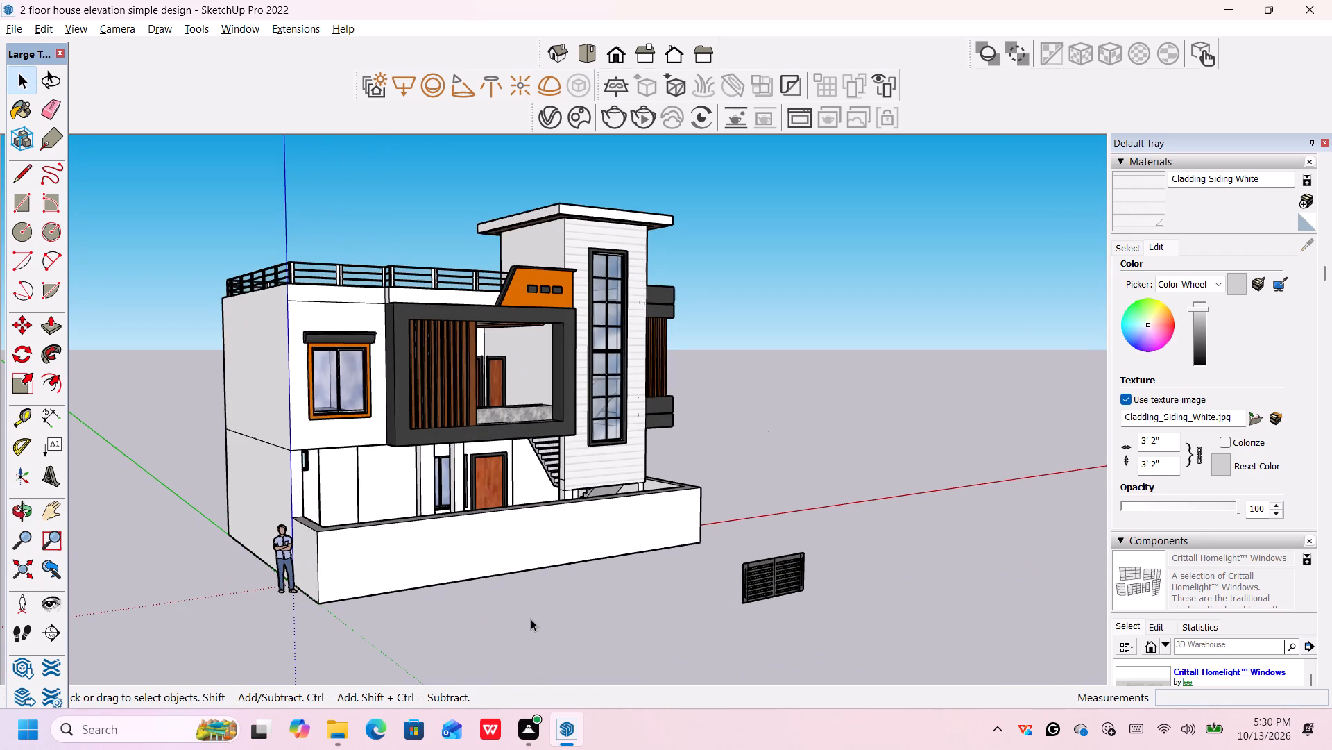
{"action": "middle_click", "coordinate": [482, 577]}
{"action": "middle_click_drag", "start_coordinate": [393, 590], "coordinate": [357, 600]}
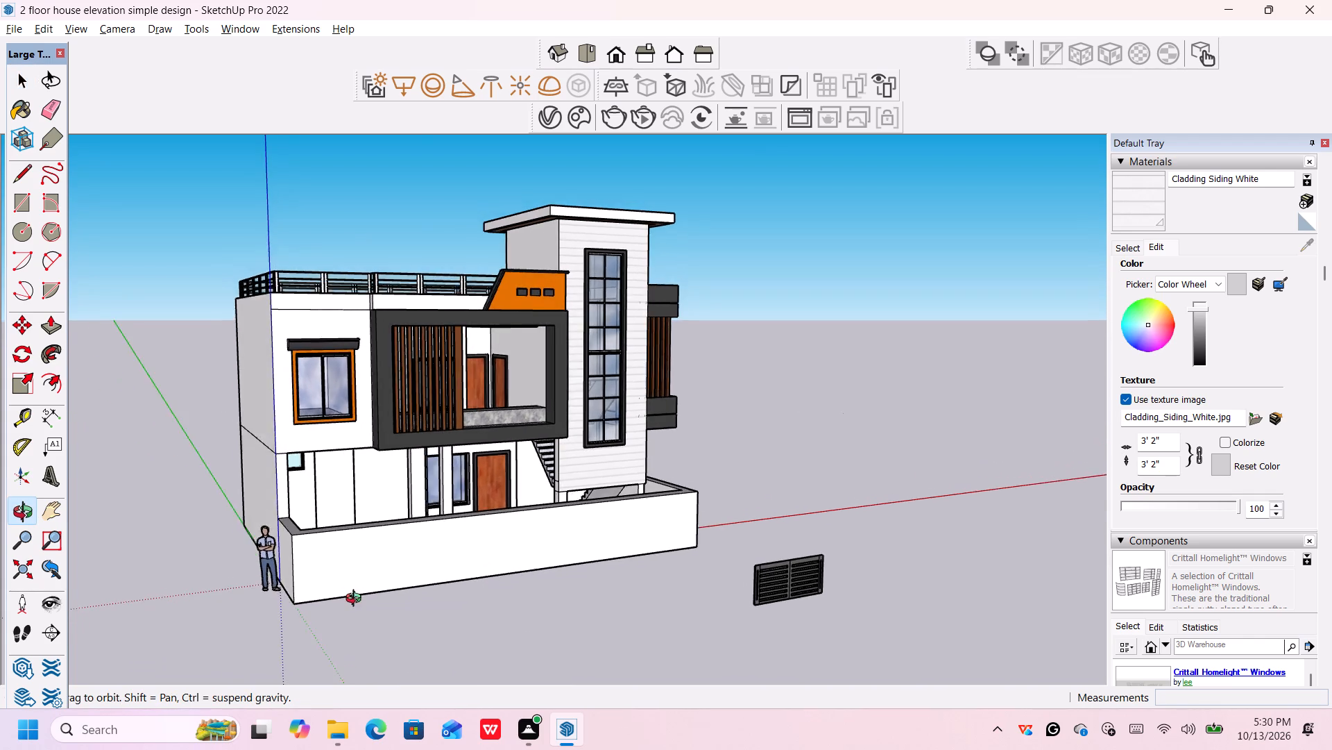
{"action": "middle_click_drag", "start_coordinate": [357, 600], "coordinate": [283, 598]}
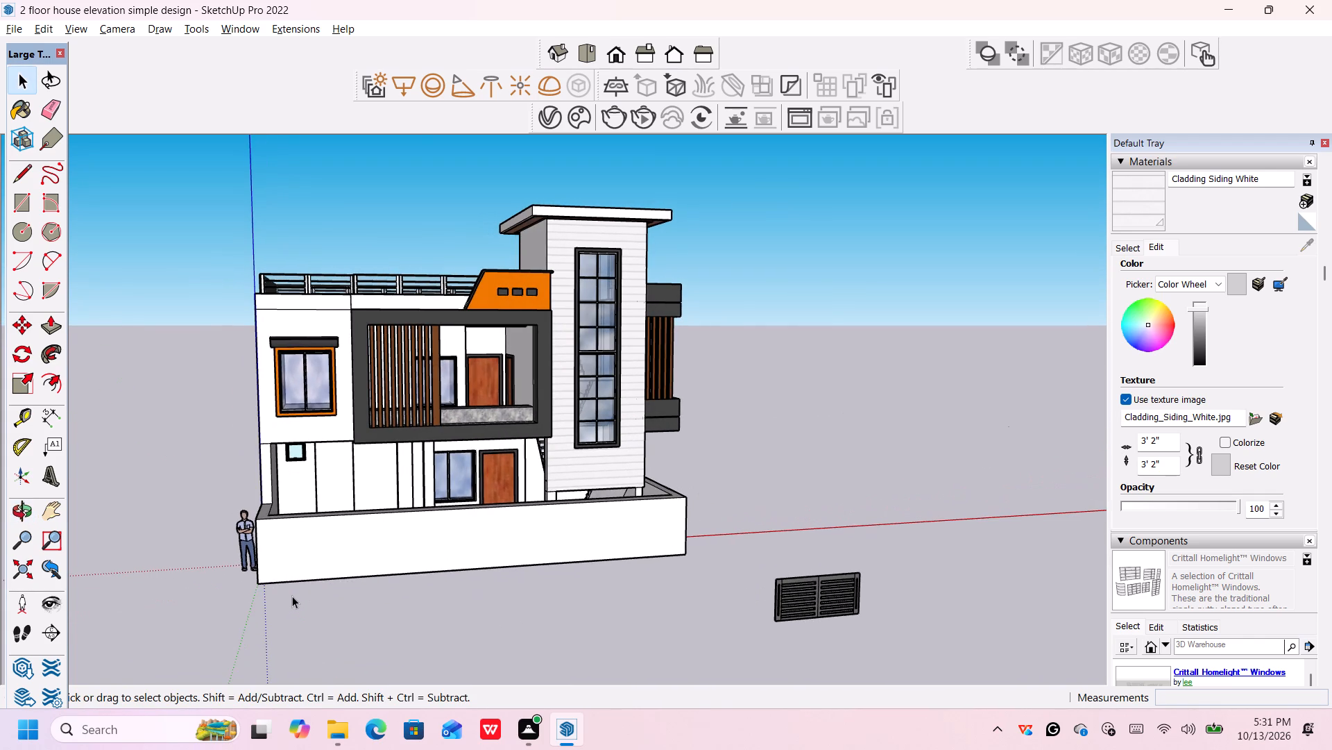
{"action": "key", "text": "t"}
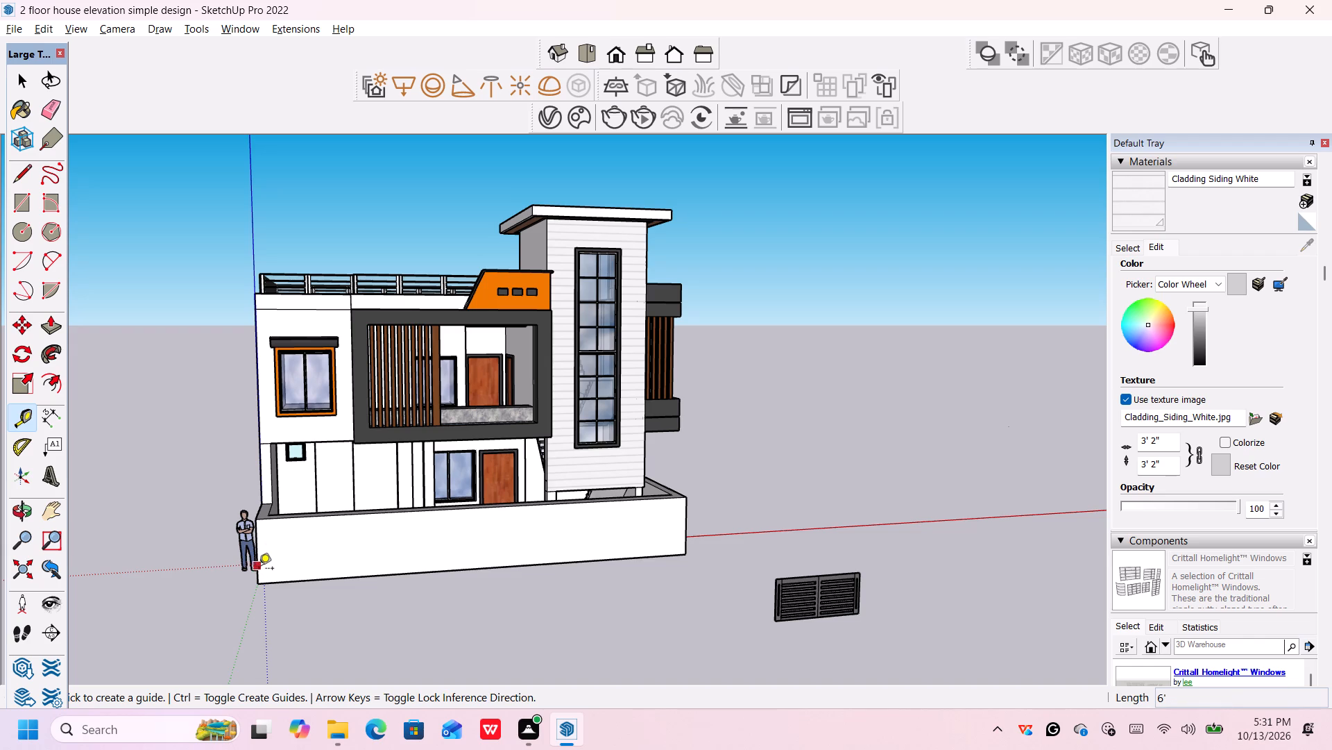
{"action": "left_click", "coordinate": [259, 565]}
{"action": "scroll", "coordinate": [278, 521], "scroll_direction": "up", "scroll_amount": 3}
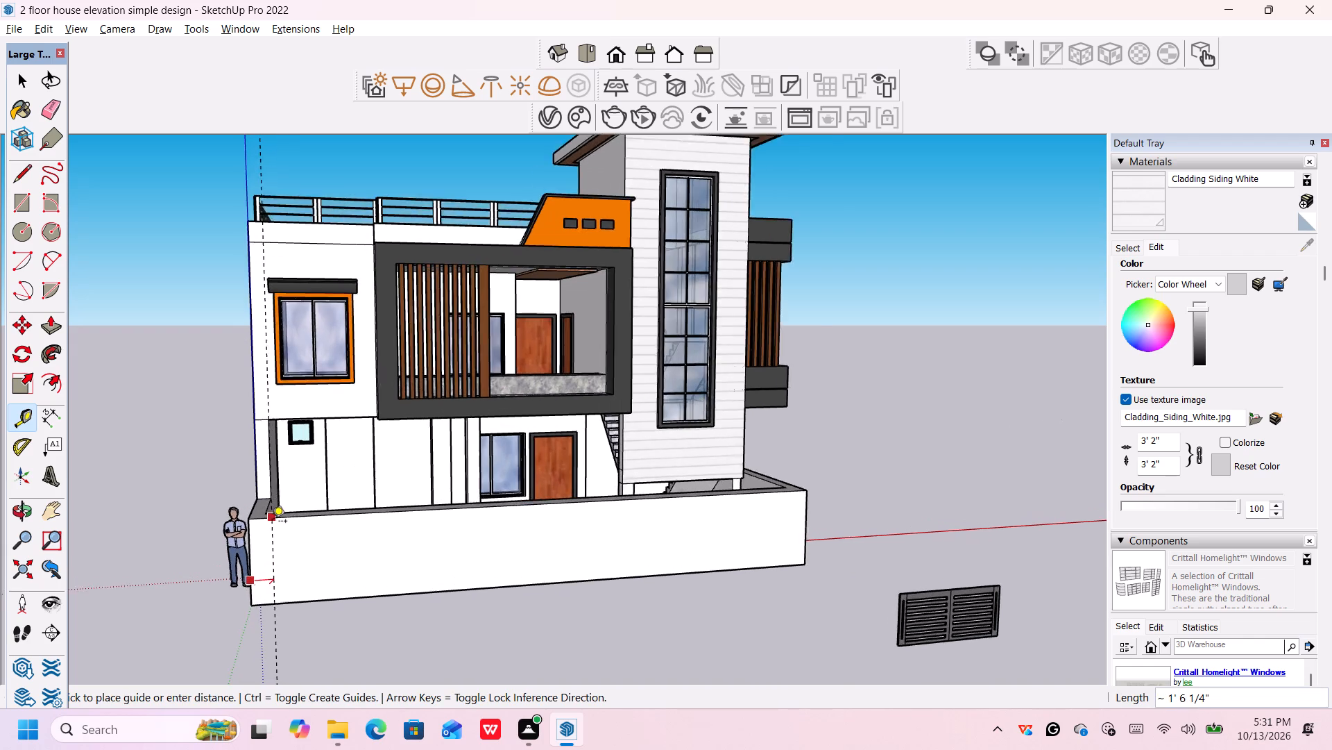
{"action": "scroll", "coordinate": [272, 522], "scroll_direction": "up", "scroll_amount": 3}
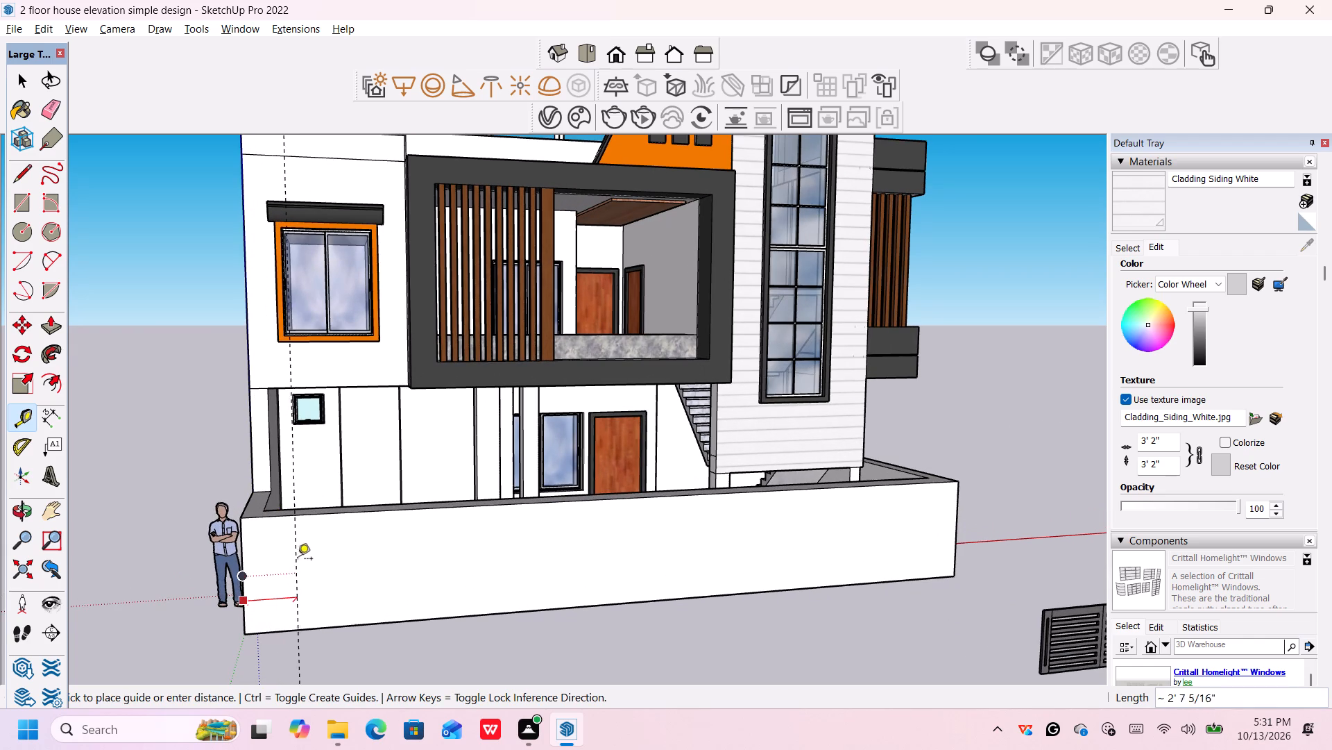
{"action": "key", "text": "1"}
{"action": "key", "text": "apostrophe"}
{"action": "key", "text": "Return"}
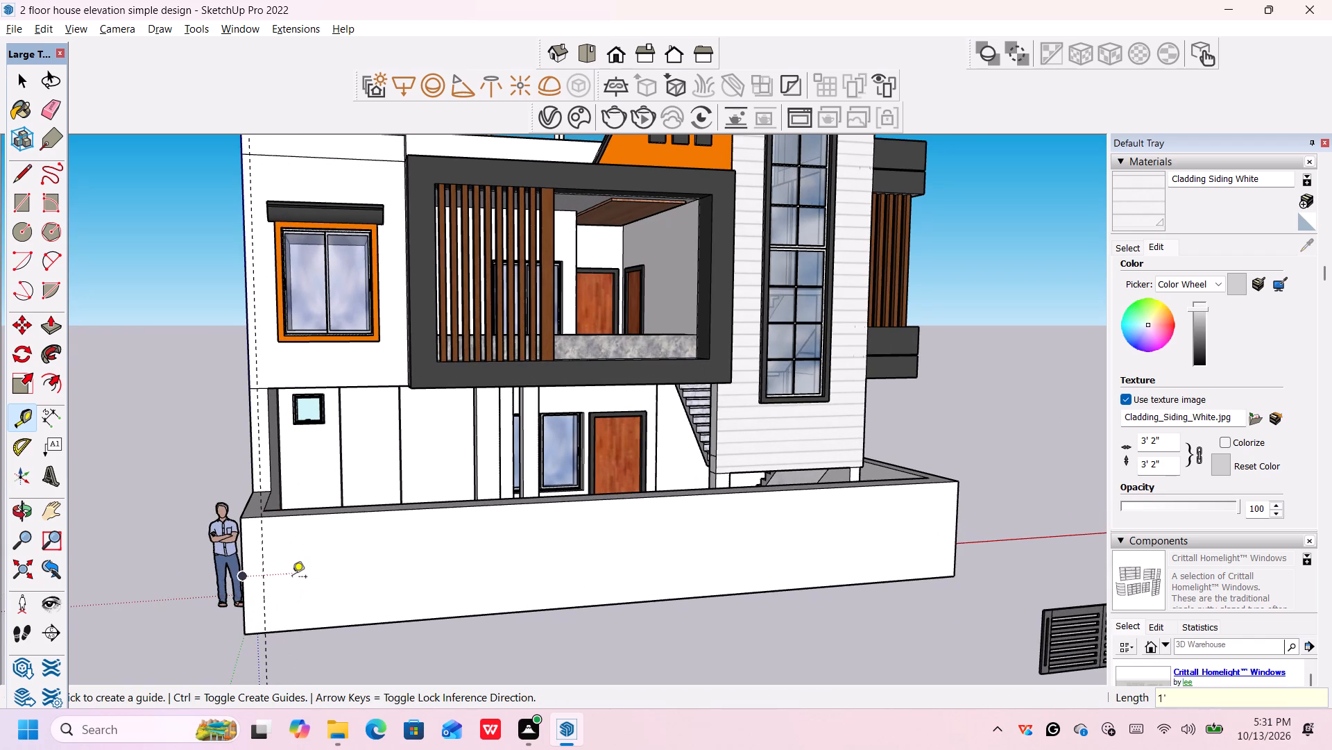
Place a second vertical guide about 14' 8" along the front boundary wall's outer face from the first guide.
{"action": "scroll", "coordinate": [291, 576], "scroll_direction": "down", "scroll_amount": 2}
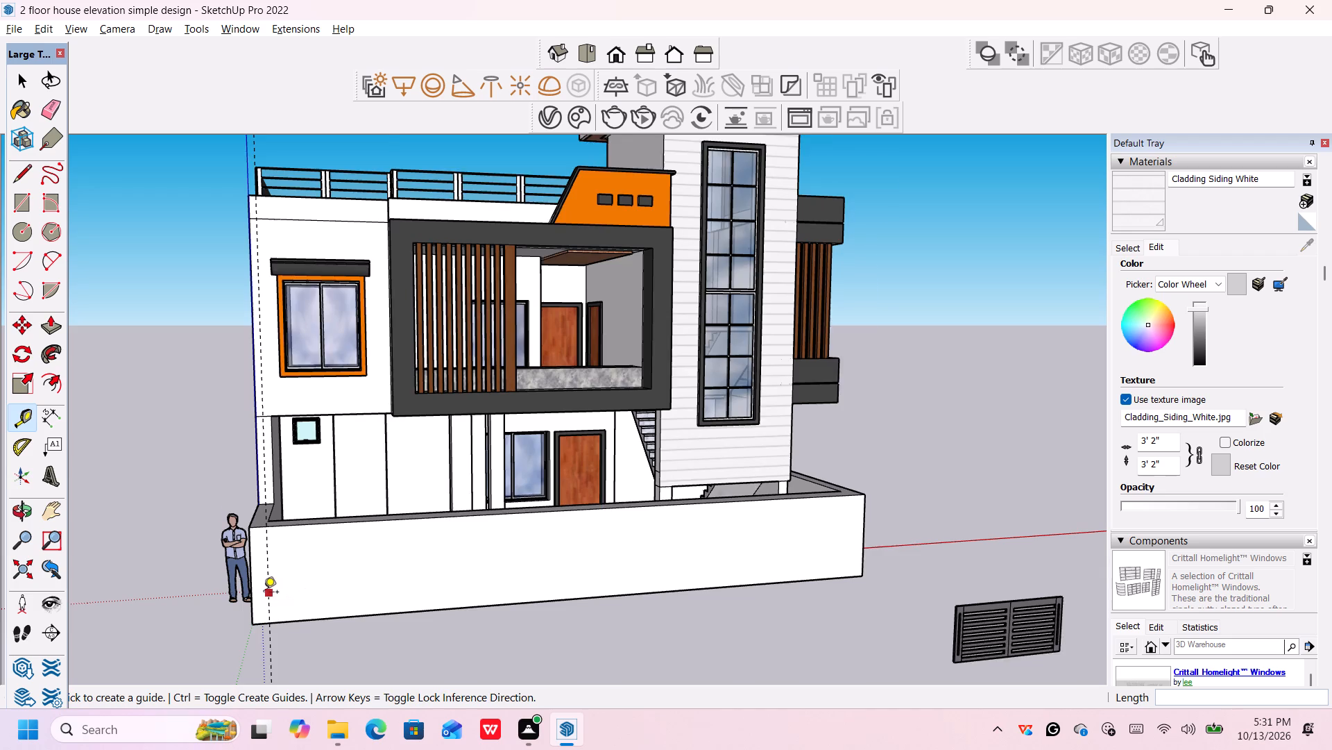
{"action": "scroll", "coordinate": [264, 593], "scroll_direction": "up", "scroll_amount": 1}
{"action": "left_click", "coordinate": [267, 592]}
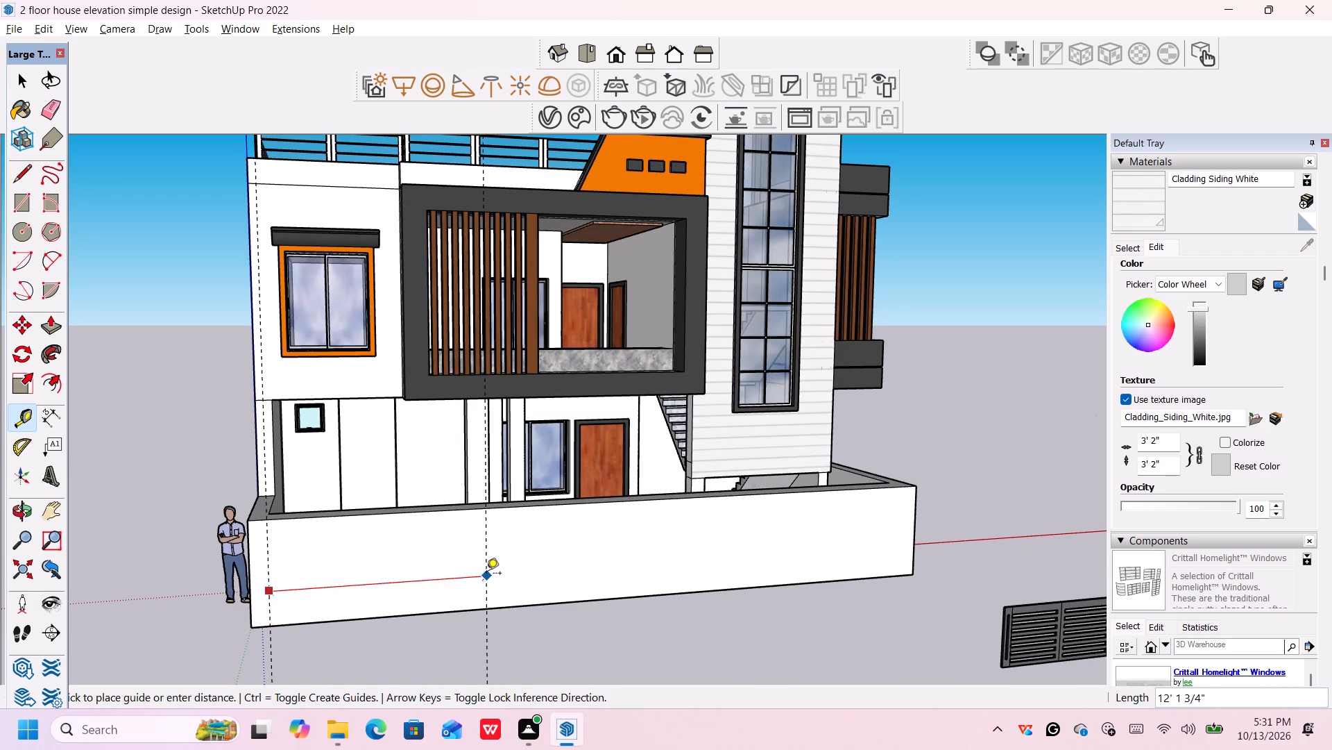
{"action": "scroll", "coordinate": [486, 574], "scroll_direction": "down", "scroll_amount": 1}
{"action": "middle_click_drag", "start_coordinate": [486, 574], "coordinate": [462, 565]}
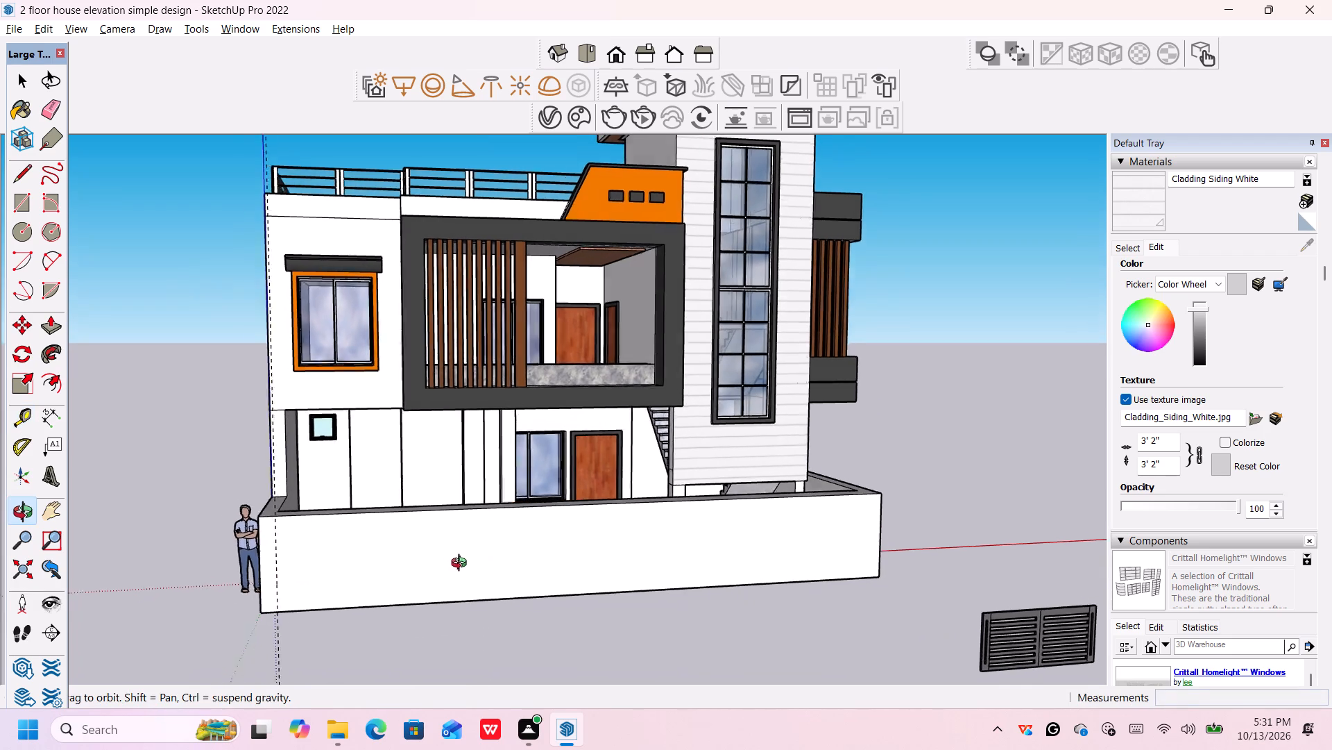
{"action": "middle_click_drag", "start_coordinate": [462, 565], "coordinate": [449, 558]}
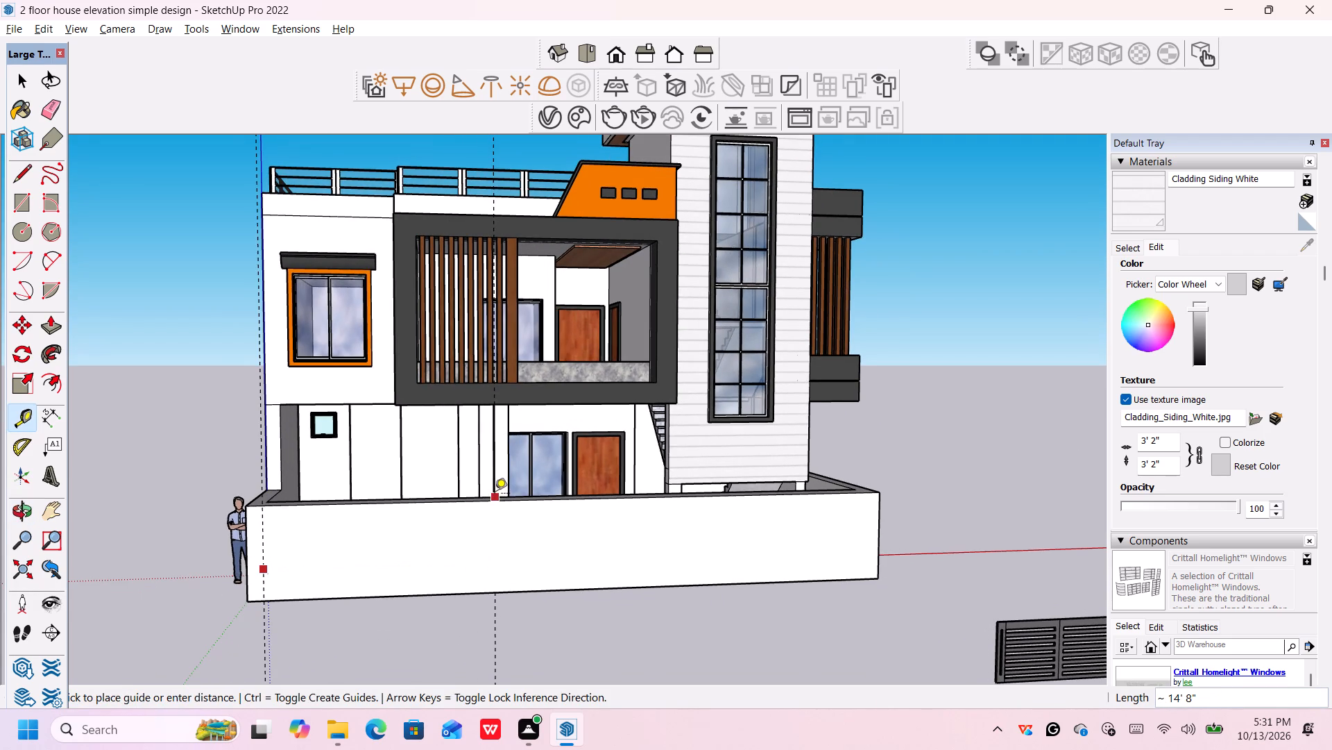
{"action": "left_click", "coordinate": [495, 498]}
{"action": "scroll", "coordinate": [515, 598], "scroll_direction": "down", "scroll_amount": 1}
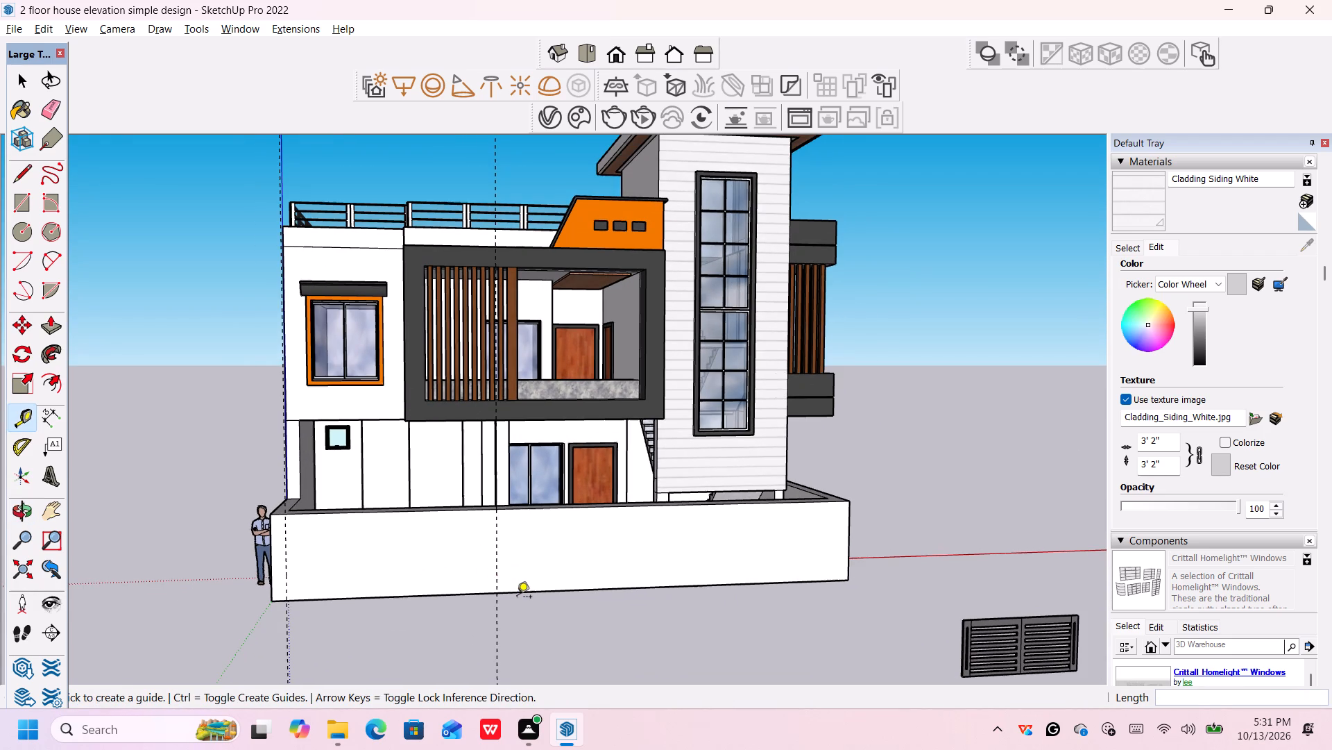
Place a vertical guide 12' further along the front boundary wall from the second guide, on its outer face.
{"action": "left_click", "coordinate": [497, 557]}
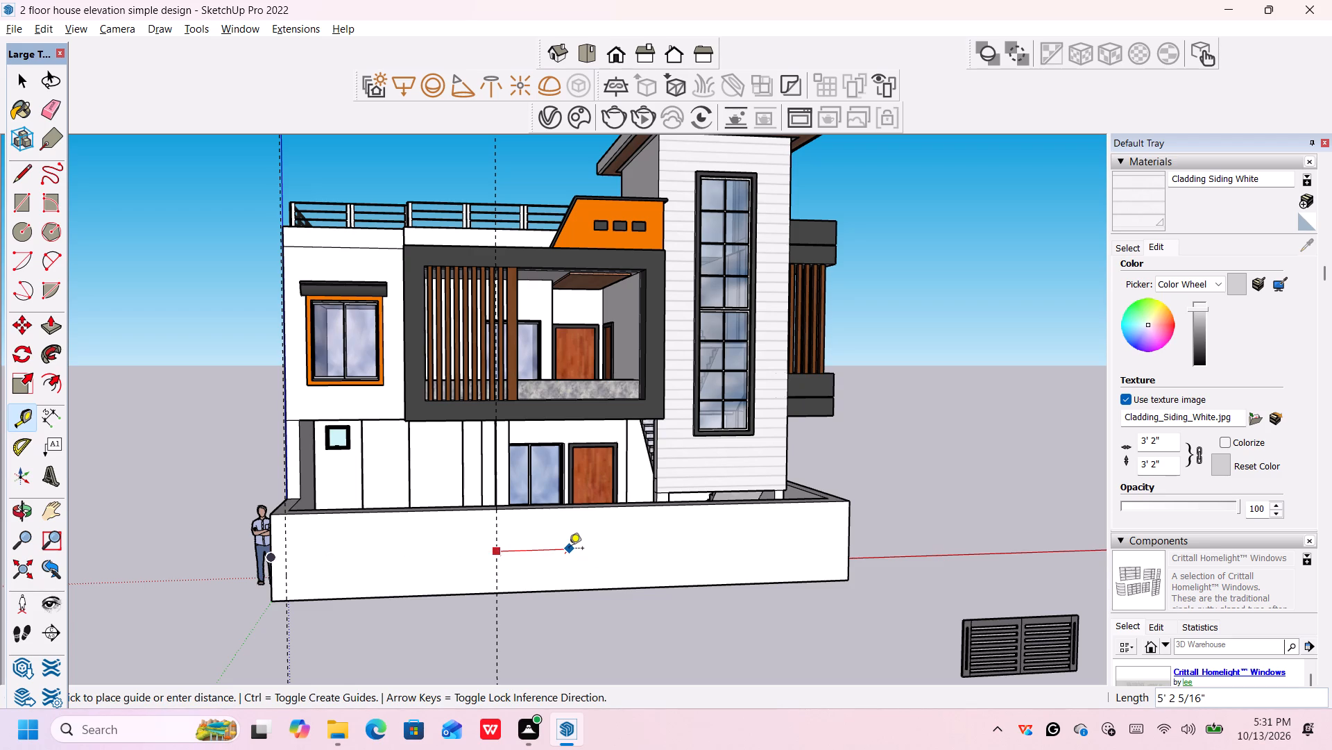
{"action": "key", "text": "Escape"}
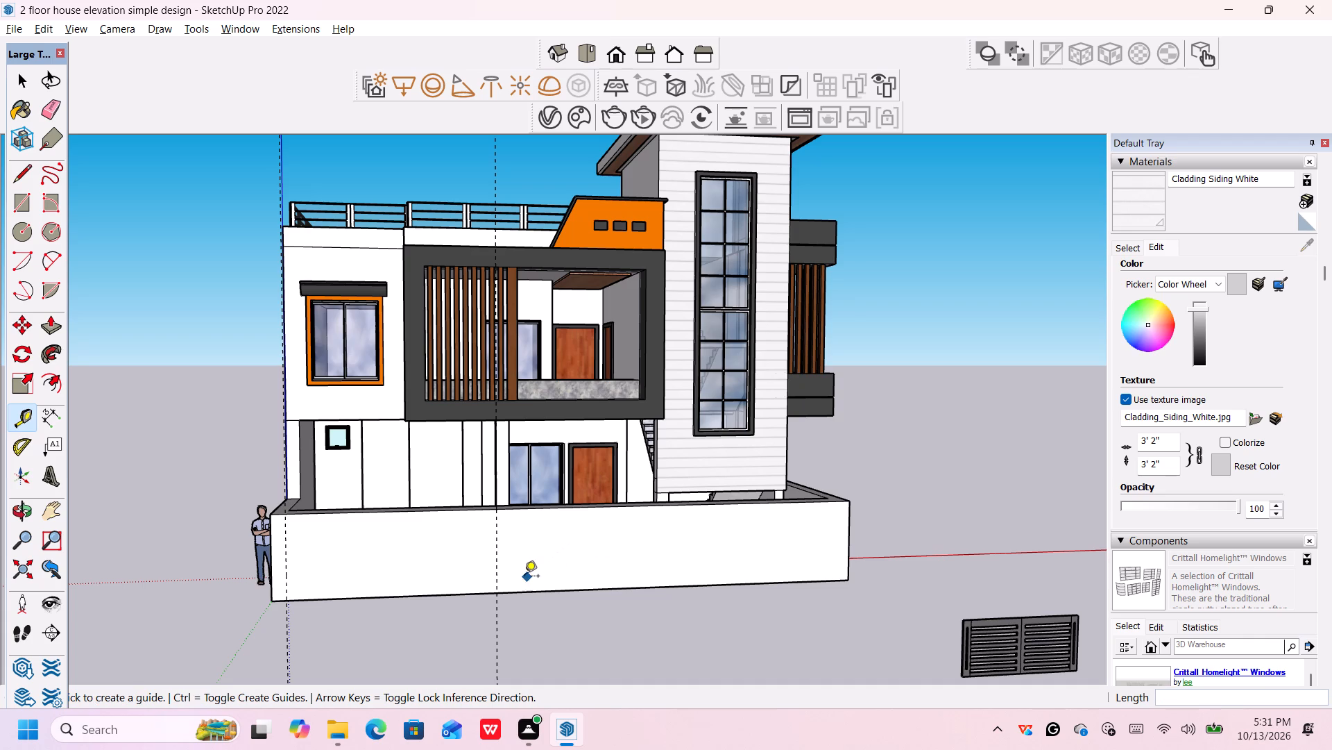
{"action": "left_click", "coordinate": [494, 572]}
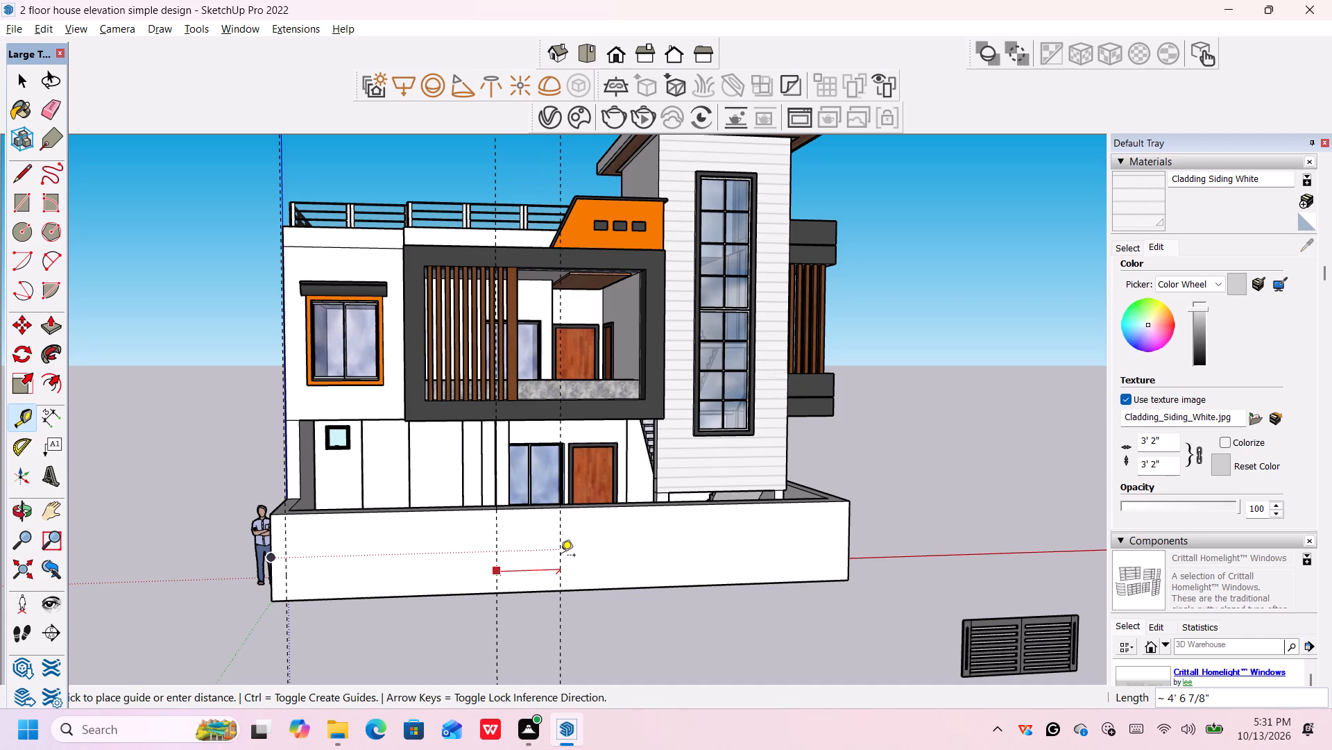
{"action": "scroll", "coordinate": [570, 558], "scroll_direction": "down", "scroll_amount": 2}
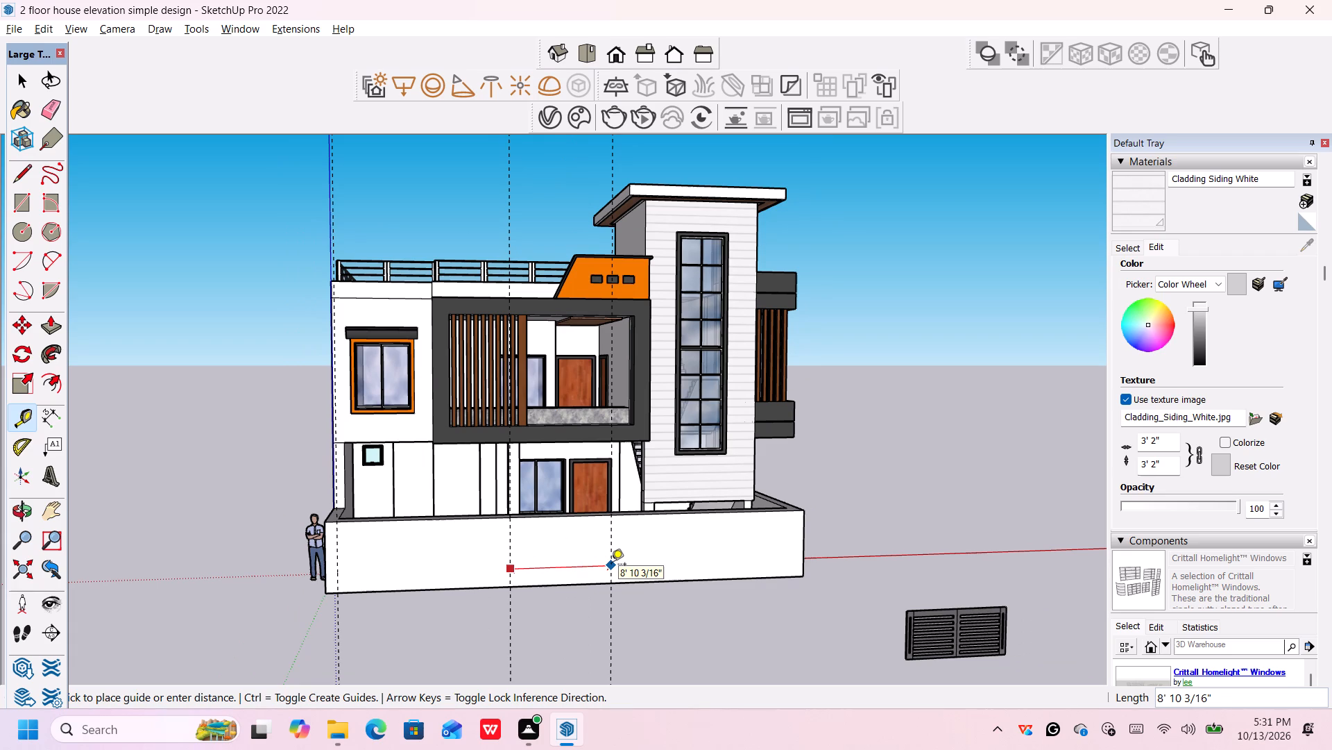
{"action": "scroll", "coordinate": [611, 565], "scroll_direction": "down", "scroll_amount": 1}
{"action": "middle_click_drag", "start_coordinate": [610, 565], "coordinate": [590, 543]}
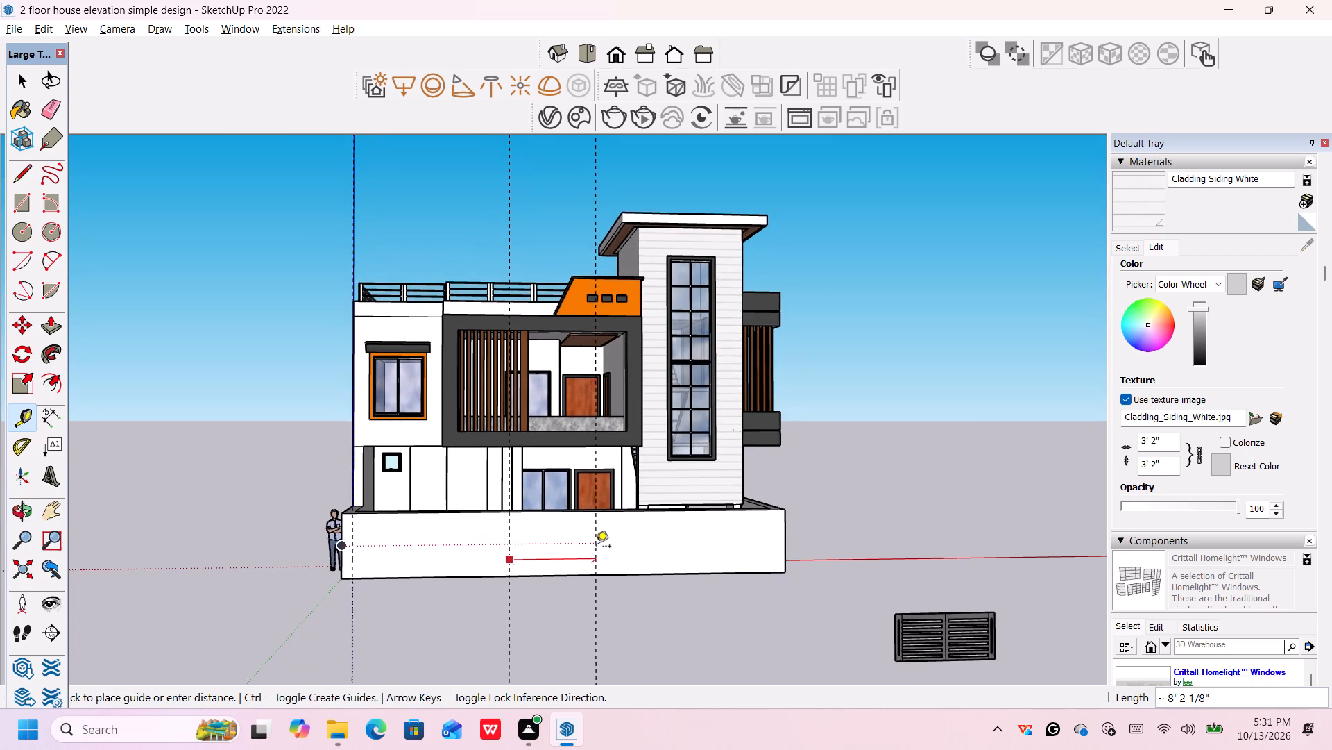
{"action": "scroll", "coordinate": [598, 549], "scroll_direction": "up", "scroll_amount": 4}
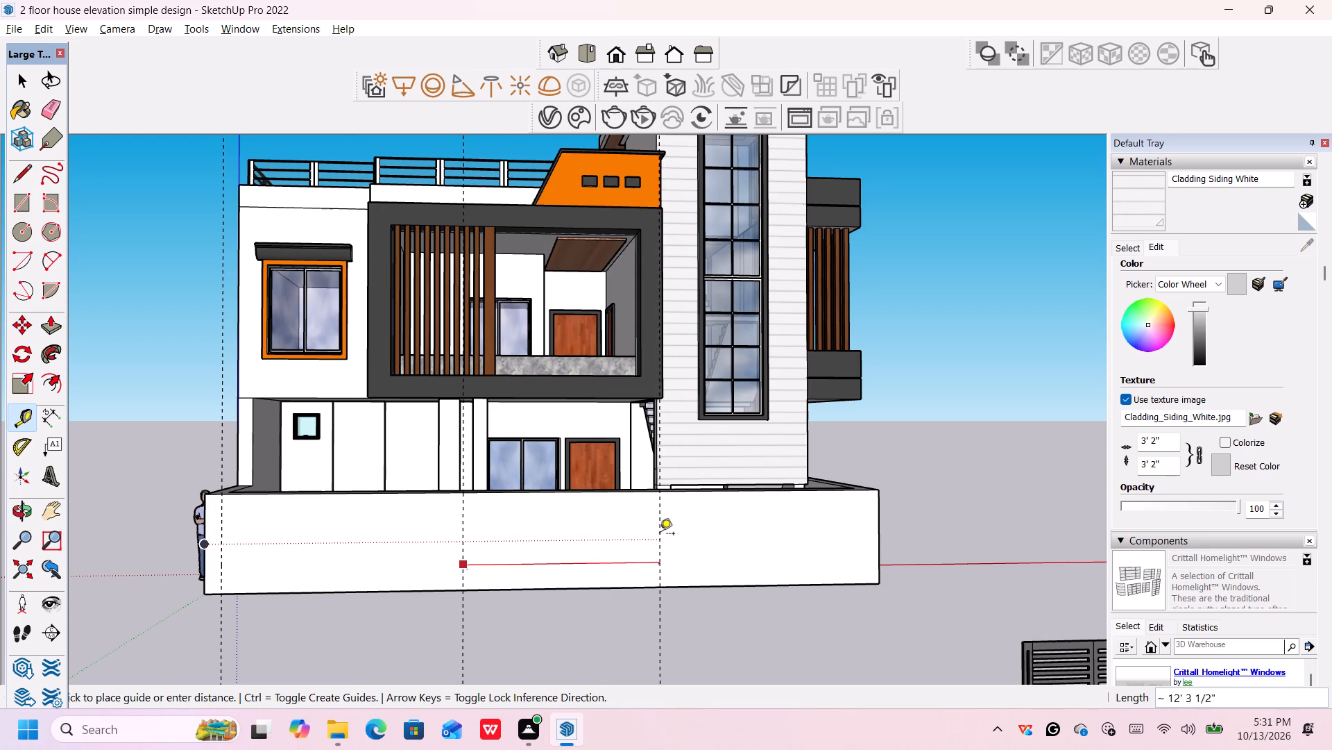
{"action": "middle_click_drag", "start_coordinate": [657, 536], "coordinate": [632, 535]}
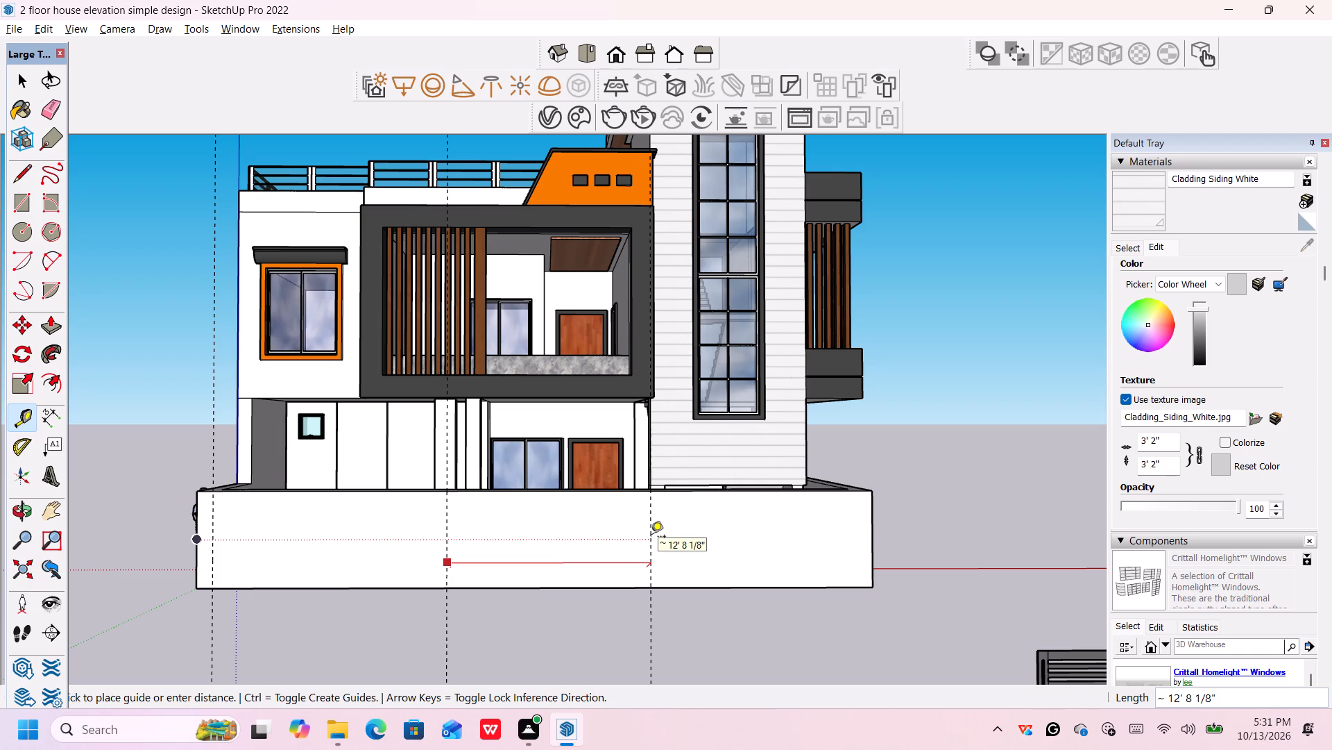
{"action": "type", "text": "12'"}
{"action": "key", "text": "Return"}
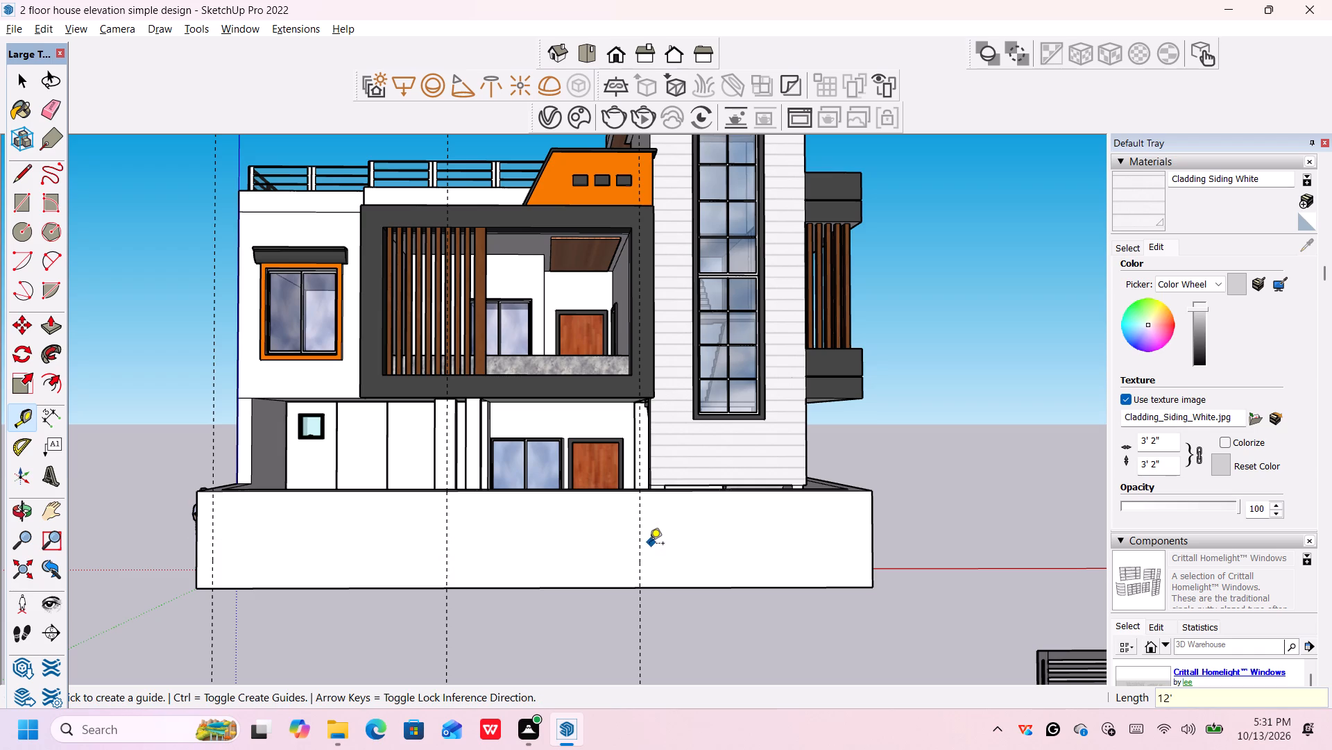
Place another vertical guide on the front boundary wall, 4' beyond the 12' guide towards the tower end.
{"action": "scroll", "coordinate": [649, 544], "scroll_direction": "down", "scroll_amount": 4}
{"action": "middle_click_drag", "start_coordinate": [649, 548], "coordinate": [642, 547]}
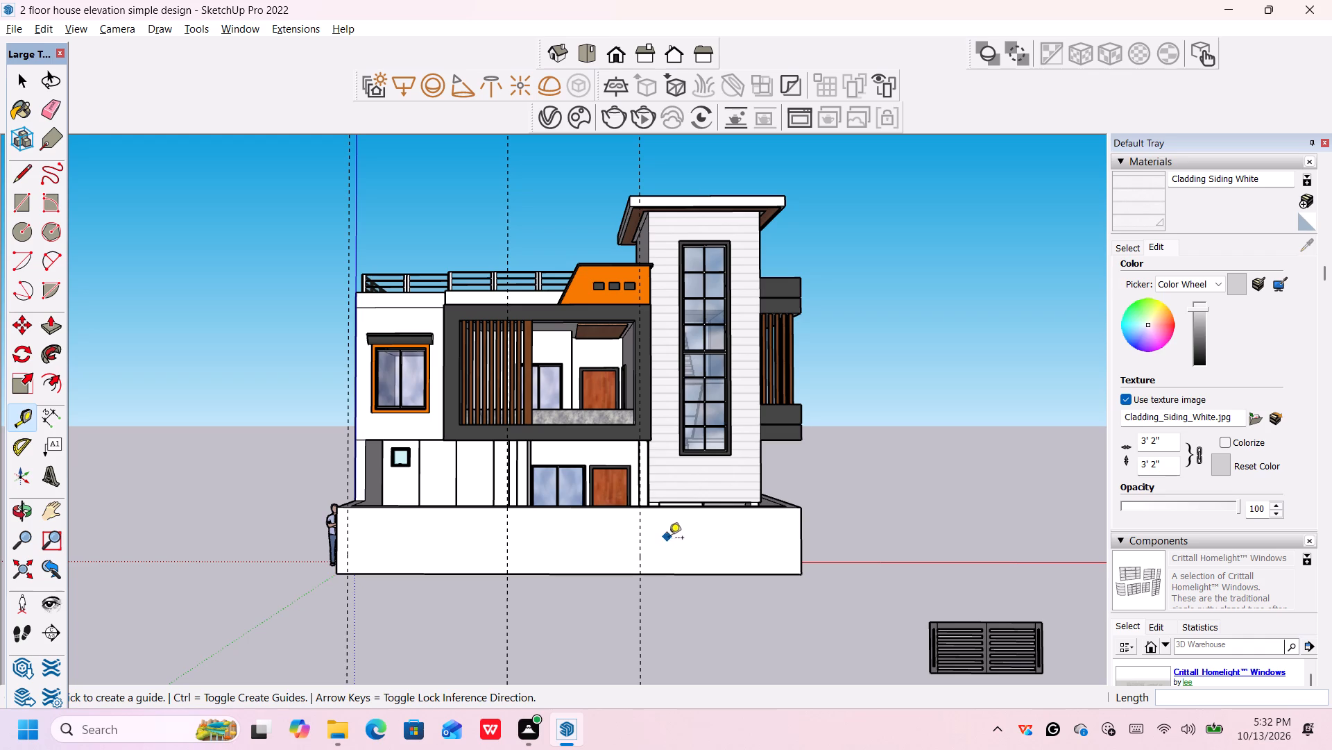
{"action": "scroll", "coordinate": [636, 559], "scroll_direction": "up", "scroll_amount": 1}
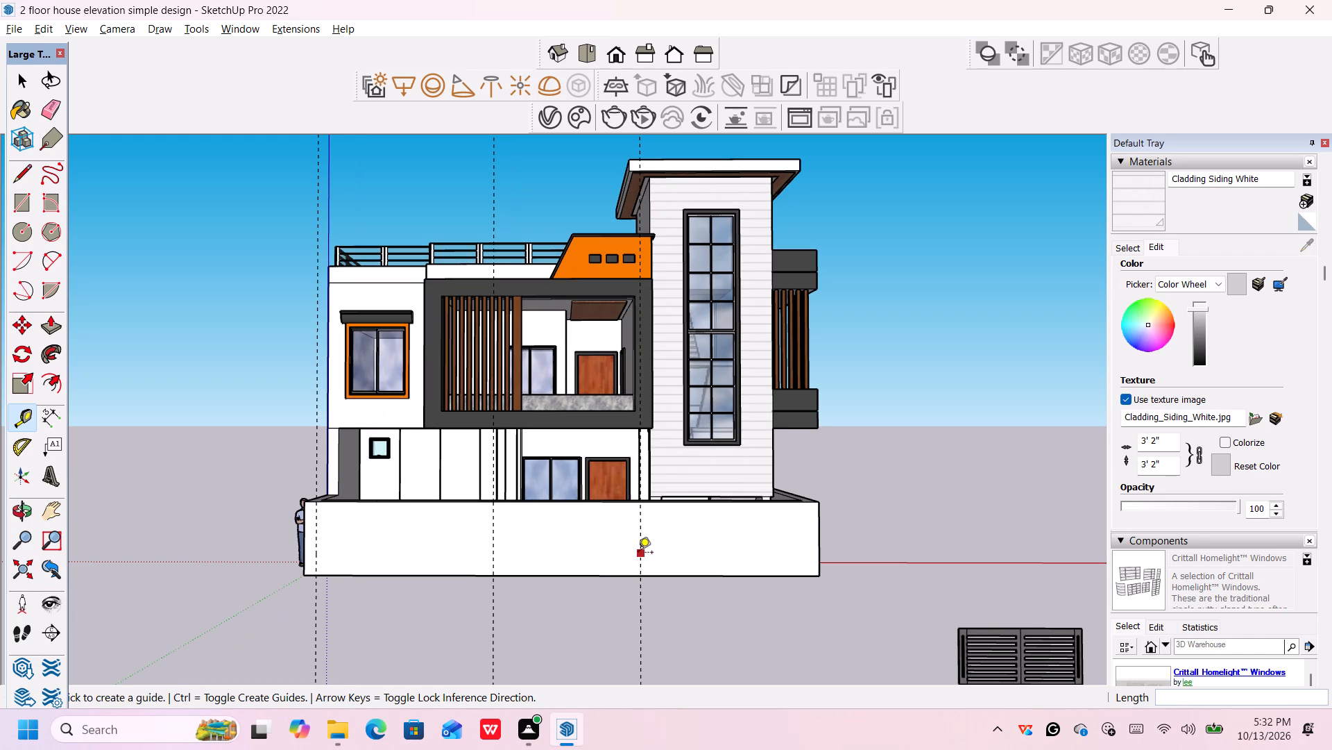
{"action": "left_click", "coordinate": [638, 555]}
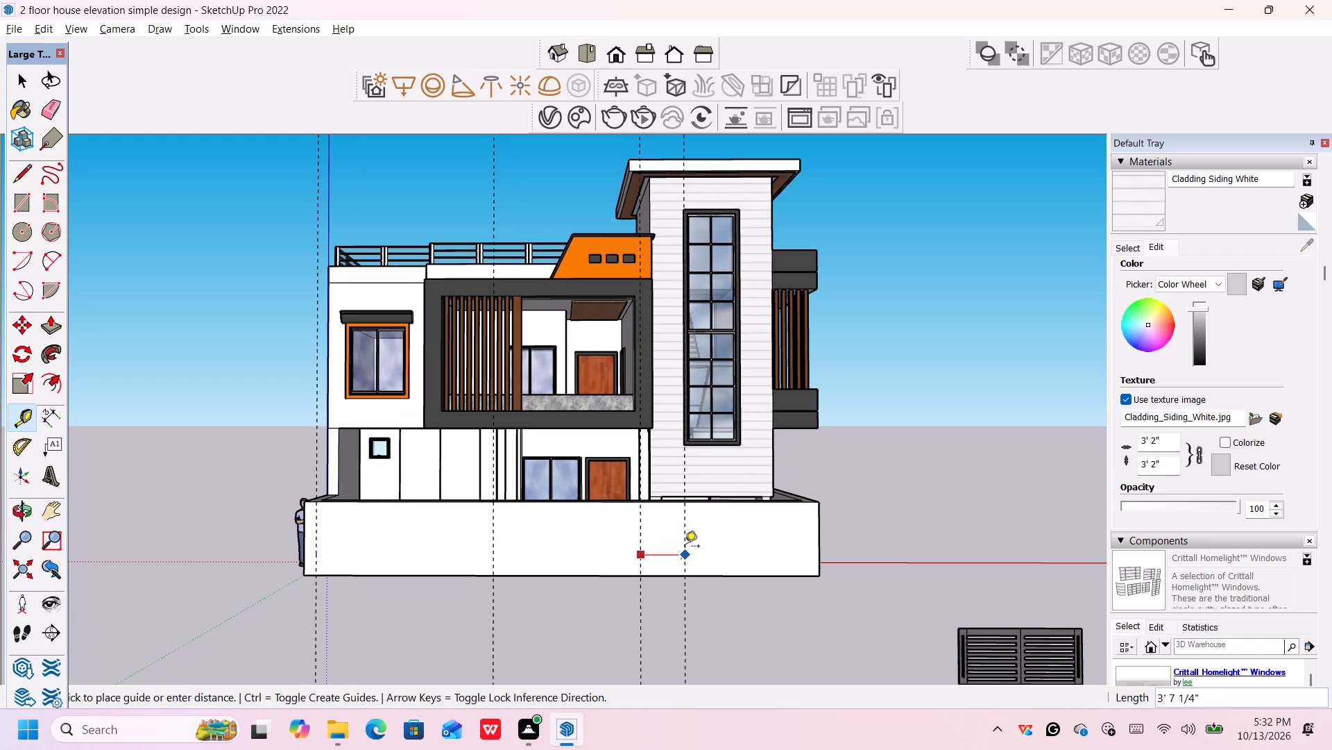
{"action": "key", "text": "4"}
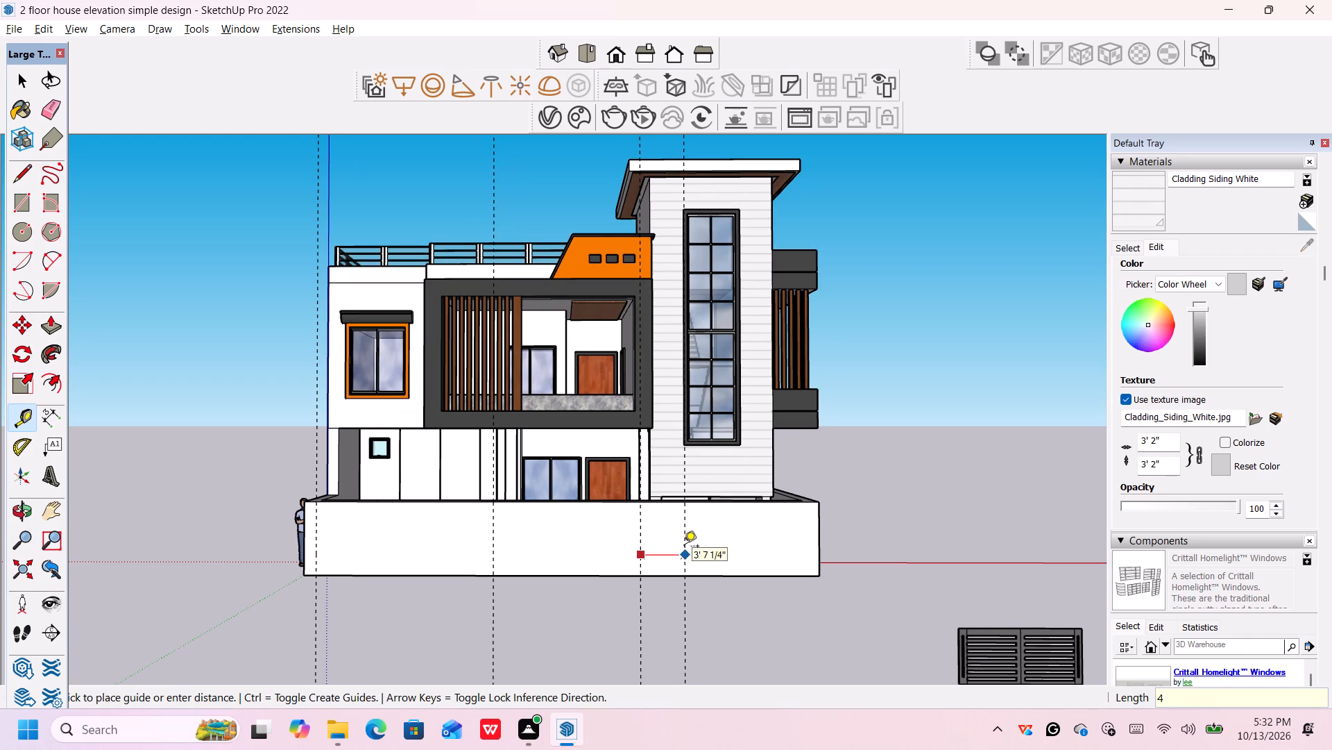
{"action": "key", "text": "apostrophe"}
{"action": "key", "text": "Return"}
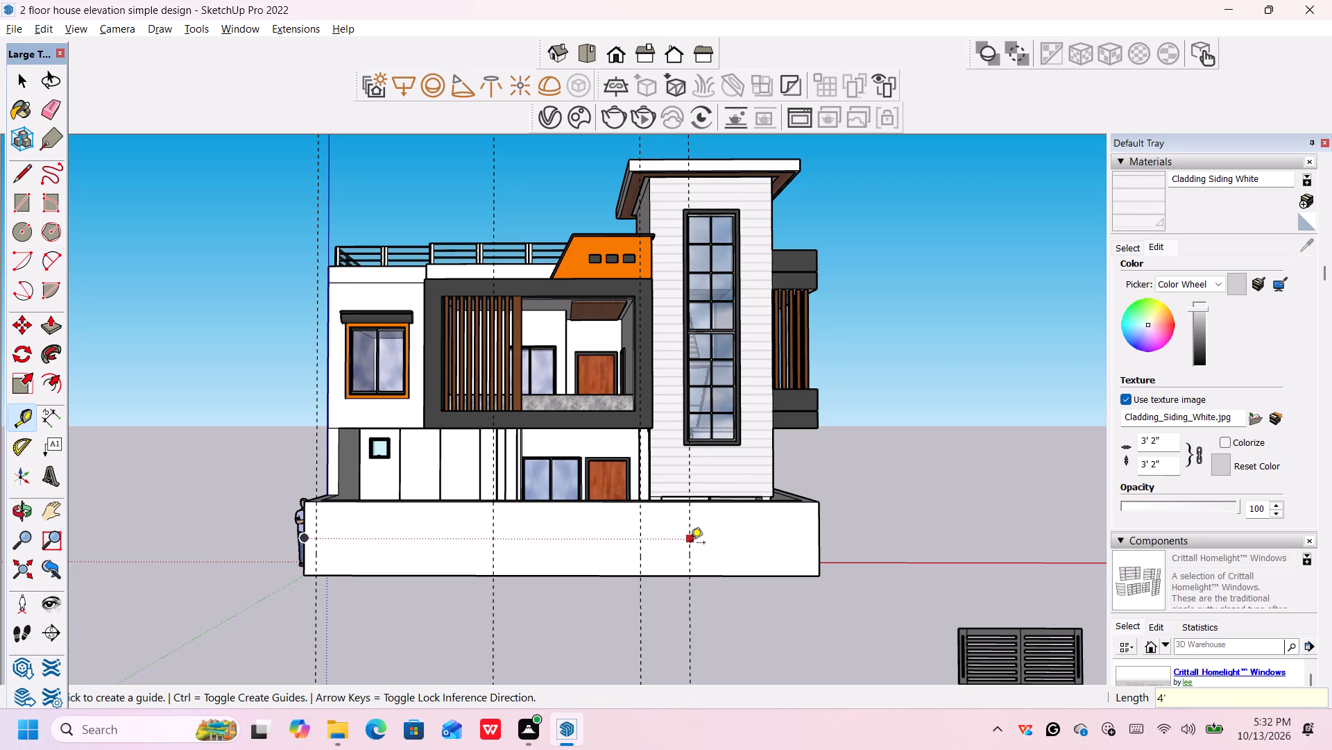
Place a vertical guide 1.5' beyond the 4' guide on the front boundary wall's outer face.
{"action": "left_click", "coordinate": [690, 544]}
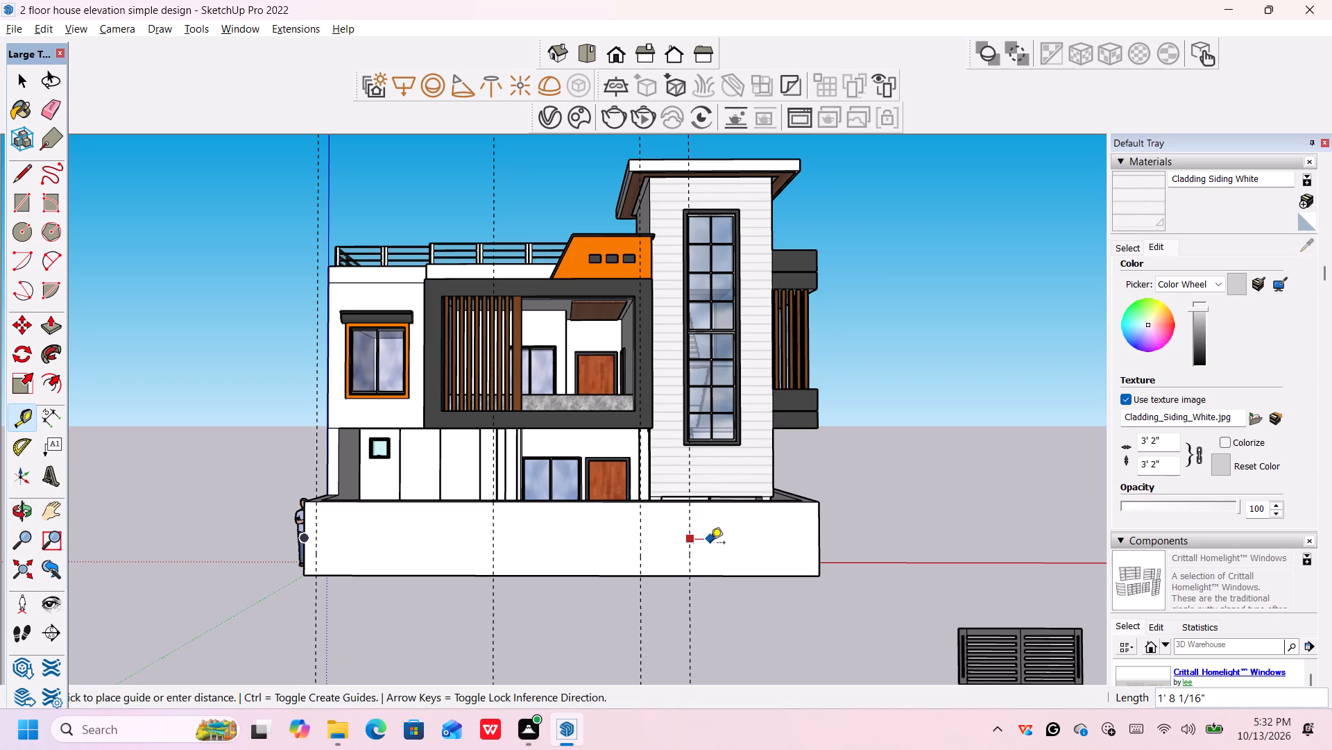
{"action": "key", "text": "Escape"}
{"action": "left_click", "coordinate": [690, 524]}
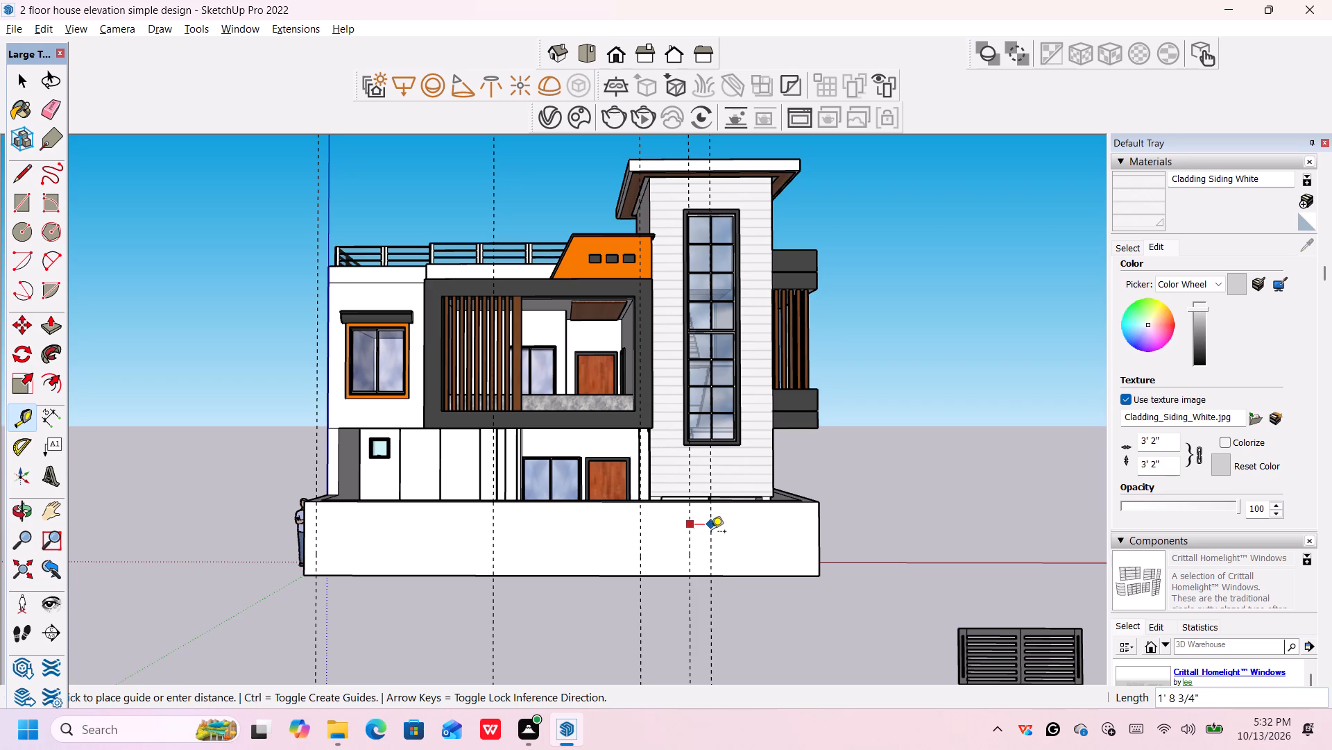
{"action": "middle_click_drag", "start_coordinate": [711, 533], "coordinate": [706, 549]}
{"action": "scroll", "coordinate": [706, 549], "scroll_direction": "up", "scroll_amount": 3}
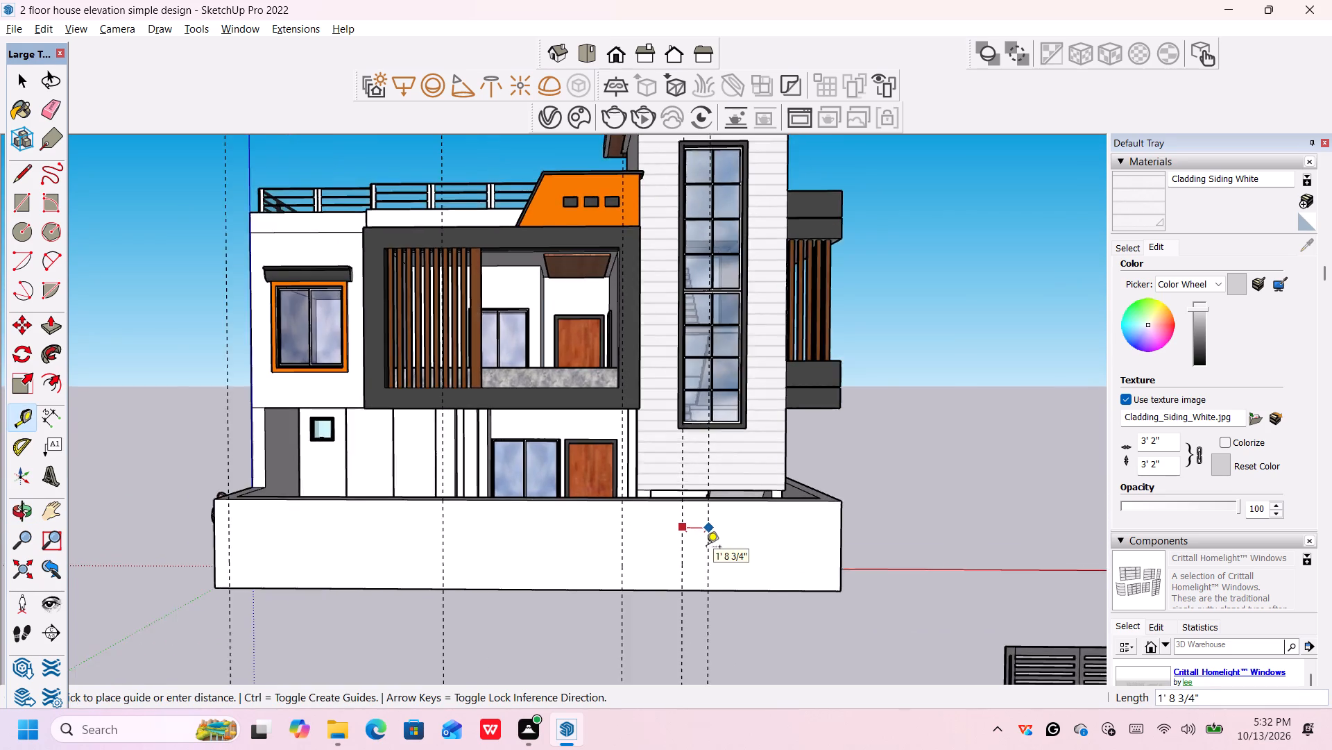
{"action": "scroll", "coordinate": [706, 548], "scroll_direction": "up", "scroll_amount": 1}
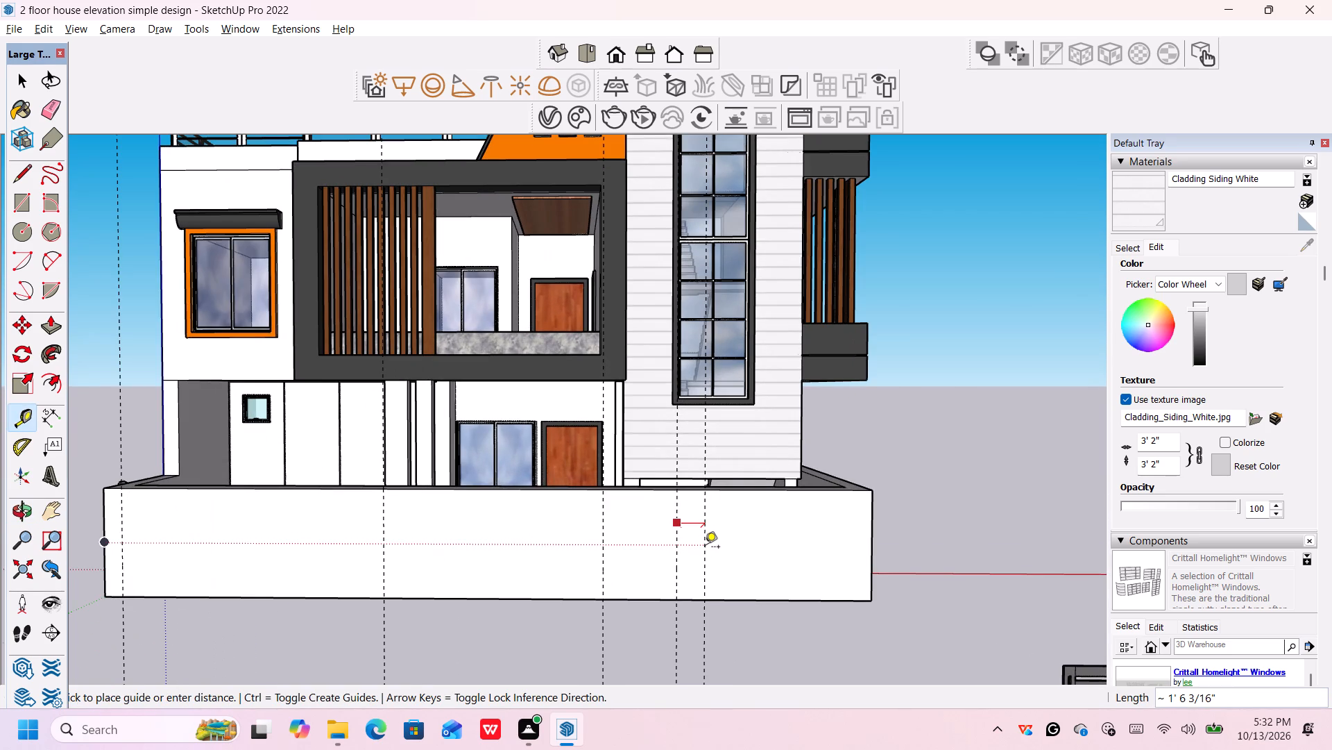
{"action": "type", "text": "1.5'"}
{"action": "key", "text": "Return"}
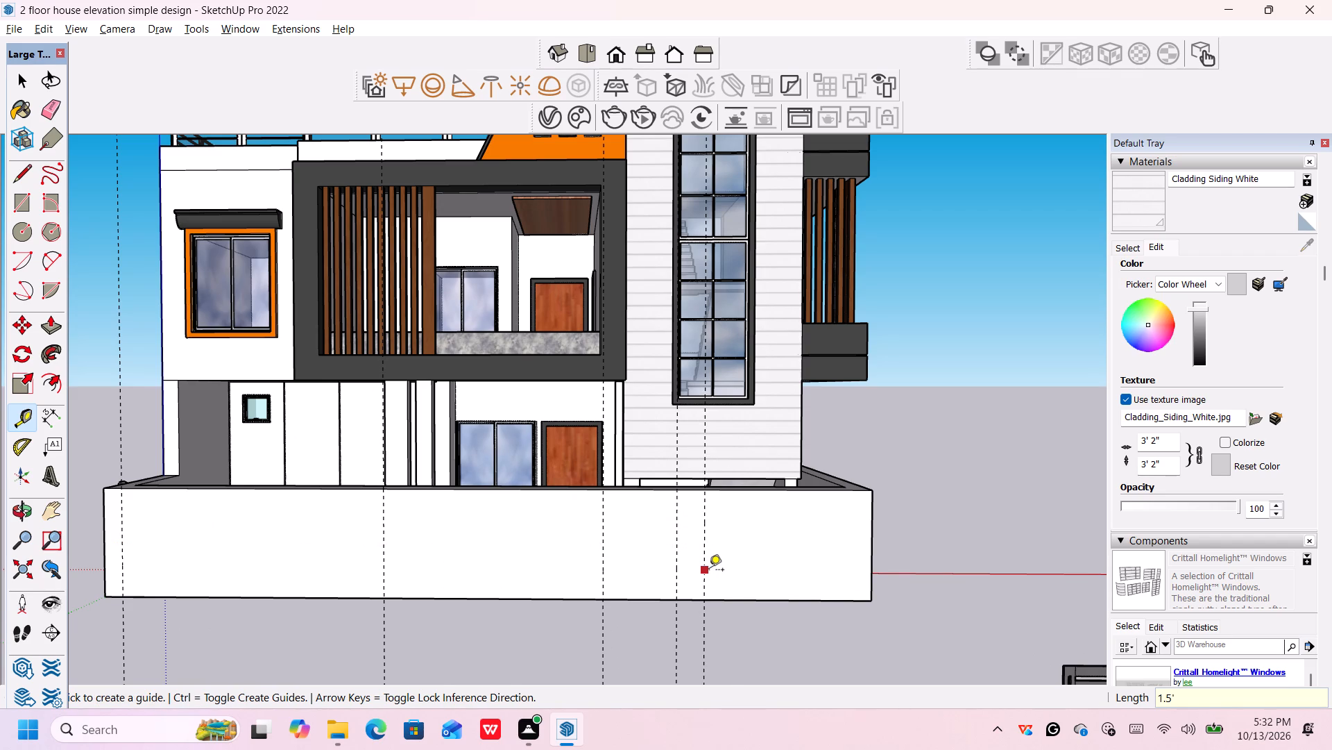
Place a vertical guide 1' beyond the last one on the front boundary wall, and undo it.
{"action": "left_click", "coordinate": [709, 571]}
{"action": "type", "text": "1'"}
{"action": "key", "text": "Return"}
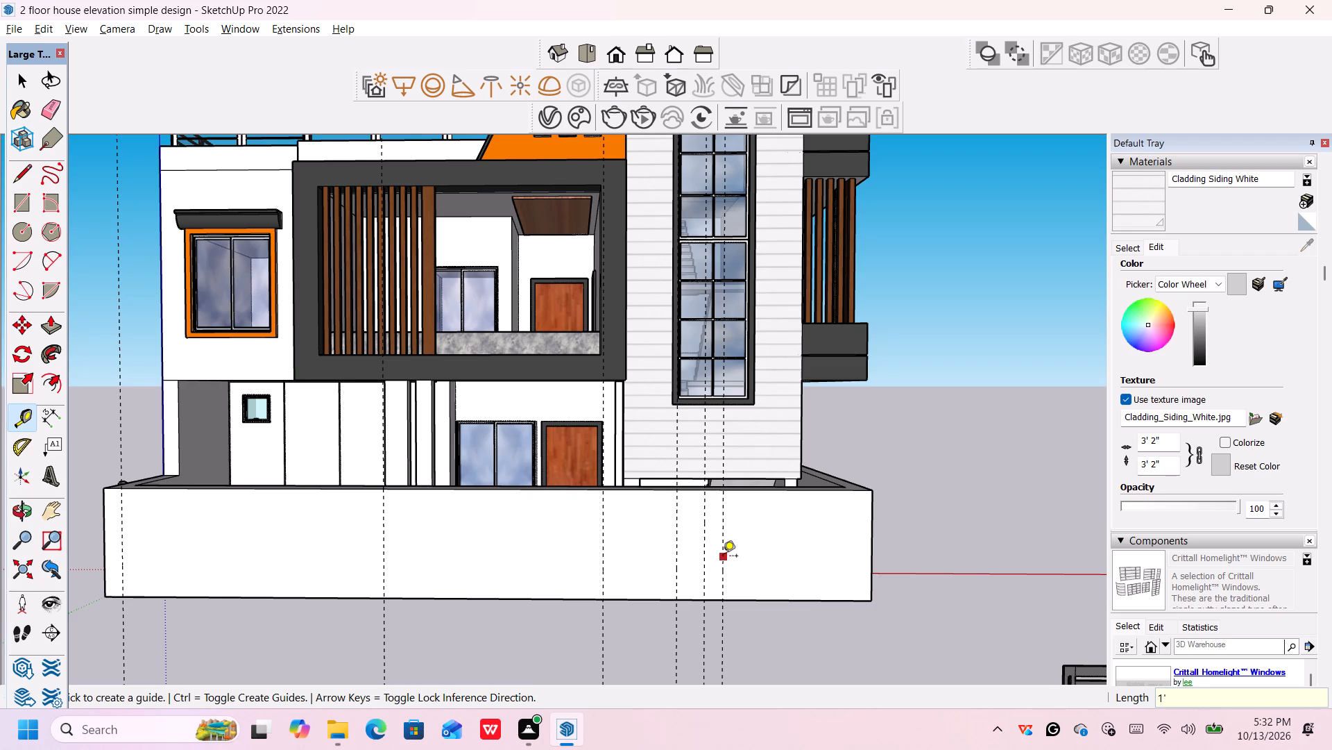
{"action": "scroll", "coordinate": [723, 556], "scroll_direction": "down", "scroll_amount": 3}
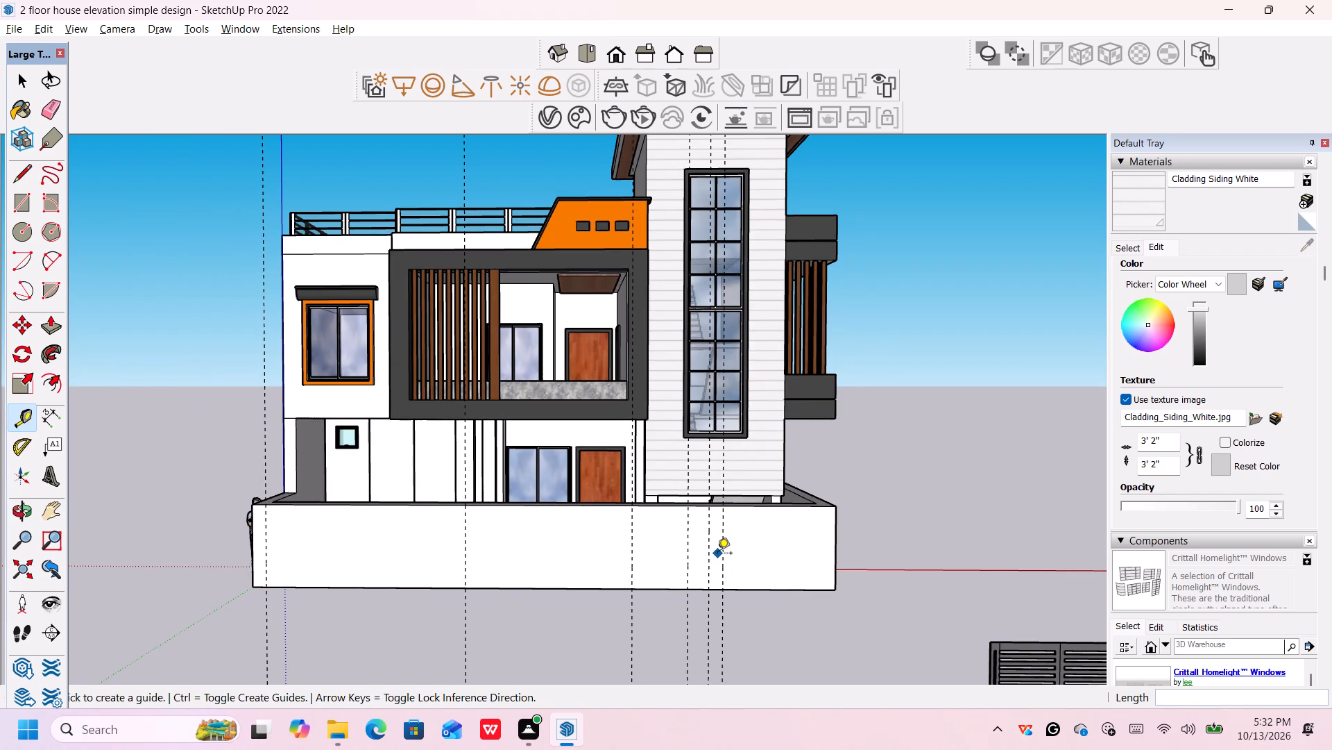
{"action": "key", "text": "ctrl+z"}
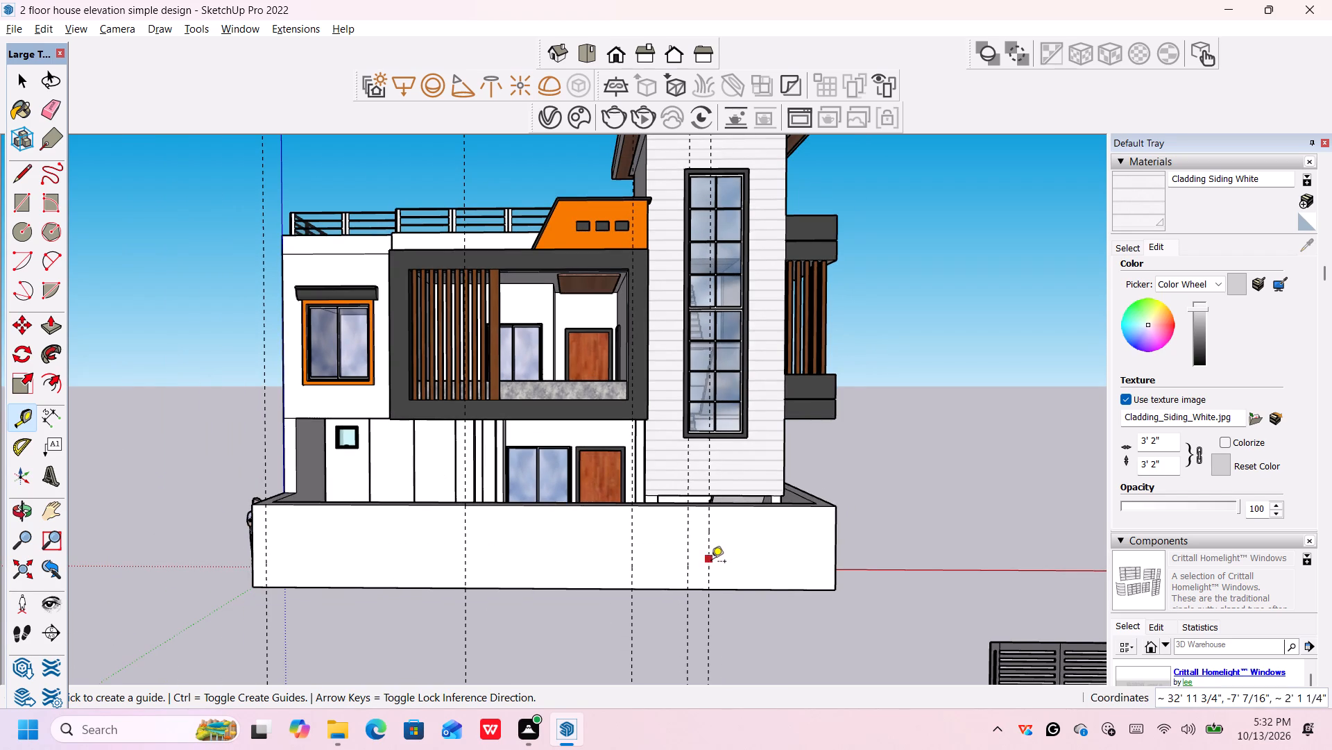
Place two more vertical guides on the front boundary wall, each 1.5' beyond the previous one towards the tower end.
{"action": "left_click", "coordinate": [711, 562]}
{"action": "type", "text": "1."}
{"action": "type", "text": "5'"}
{"action": "key", "text": "Return"}
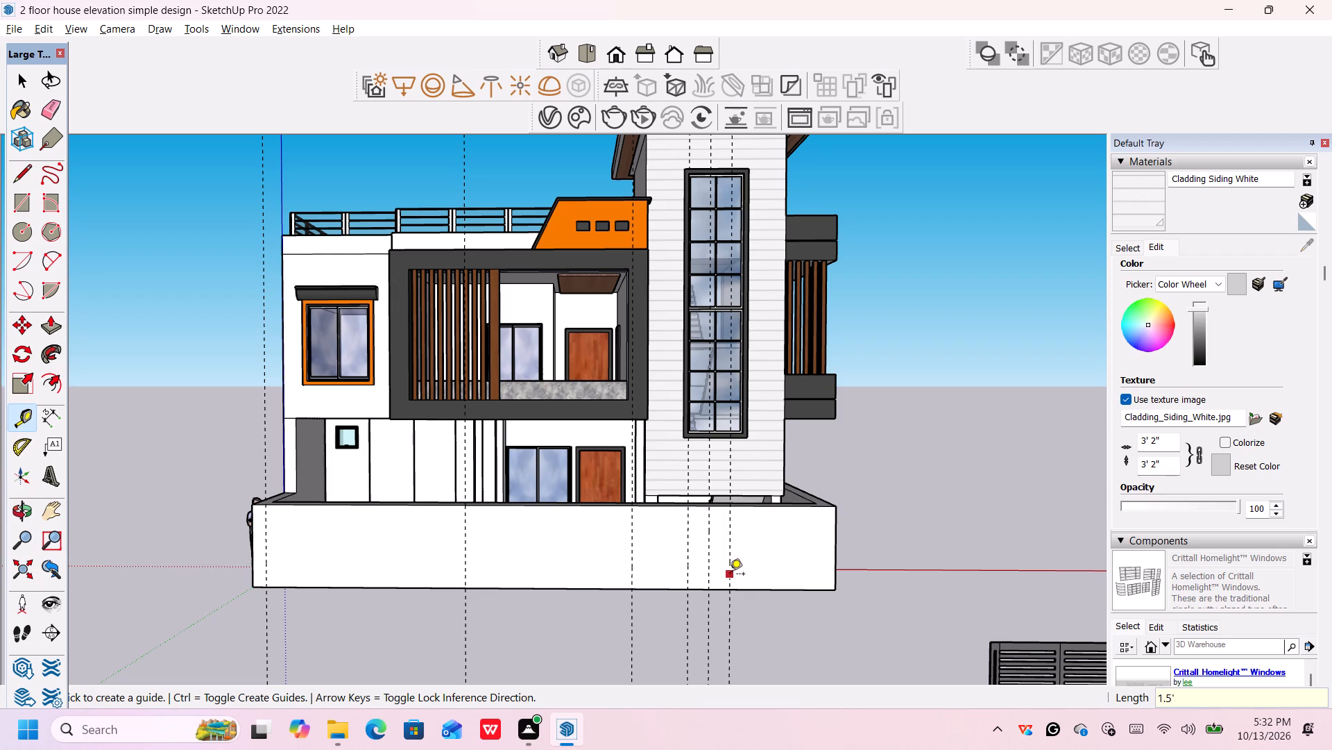
{"action": "left_click", "coordinate": [730, 568]}
{"action": "type", "text": "1.5'"}
{"action": "key", "text": "Return"}
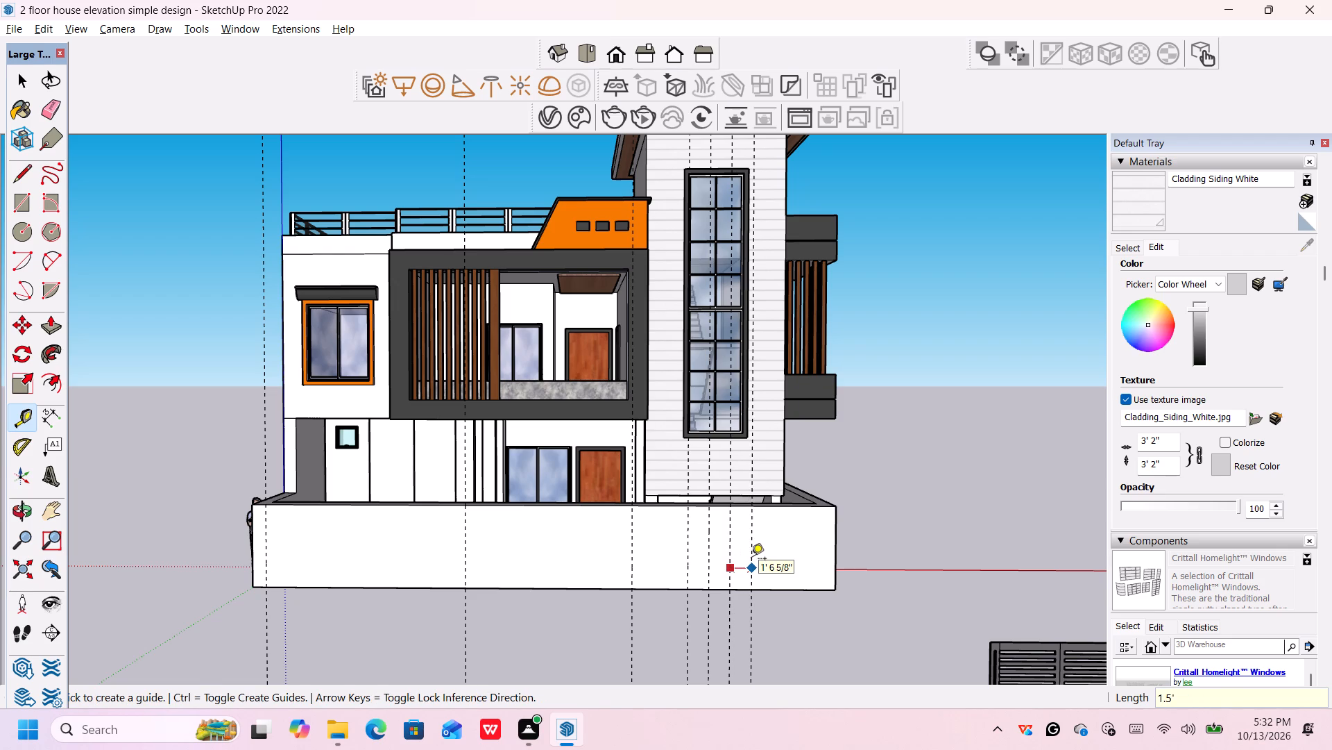
Continue the series with two further vertical guides at 1.5' spacing towards the wall's end below the tower.
{"action": "left_click", "coordinate": [753, 568]}
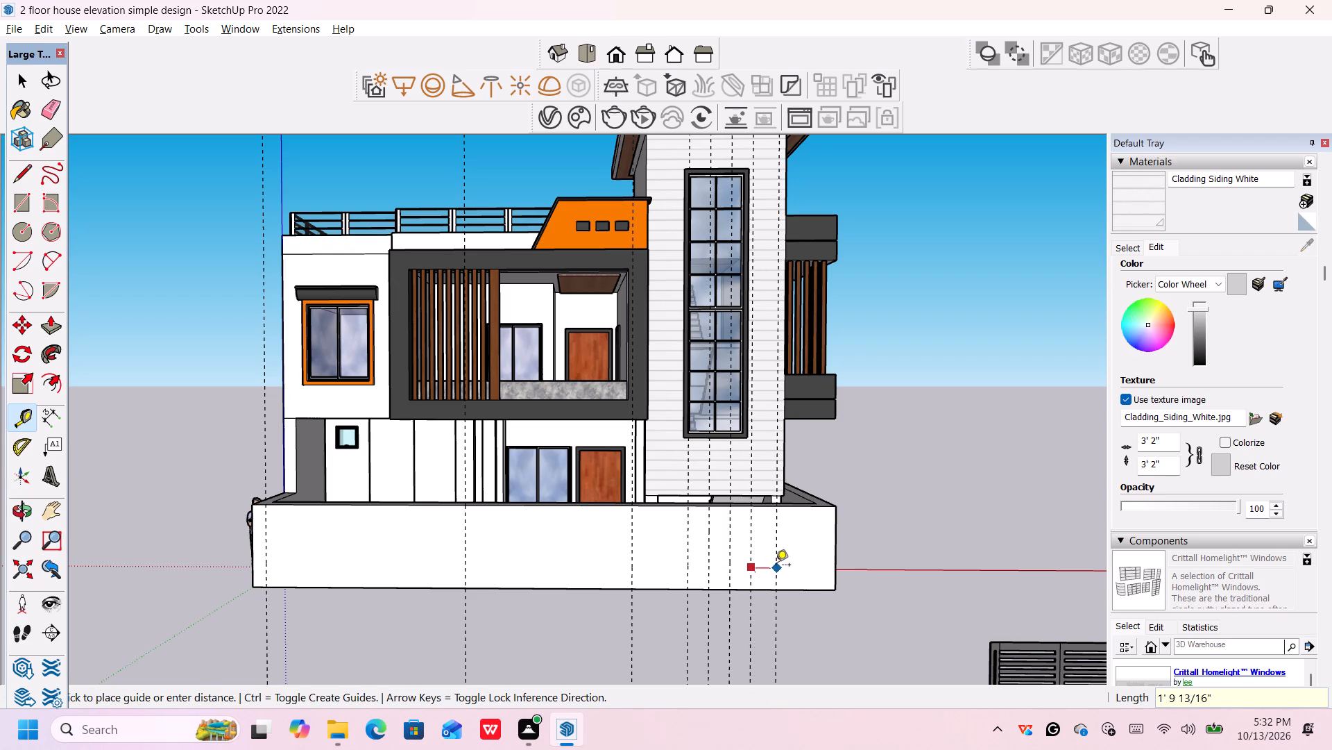
{"action": "key", "text": "1"}
{"action": "key", "text": "period"}
{"action": "key", "text": "5"}
{"action": "key", "text": "apostrophe"}
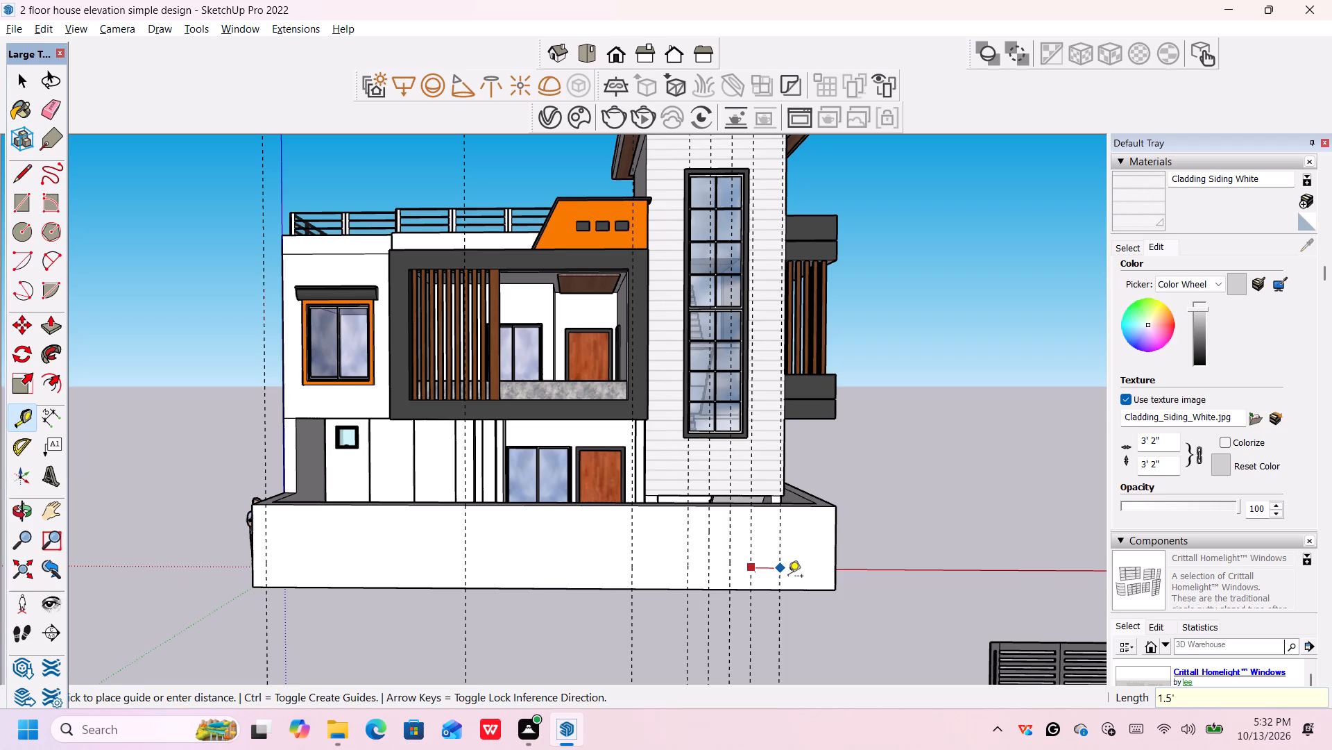
{"action": "key", "text": "Return"}
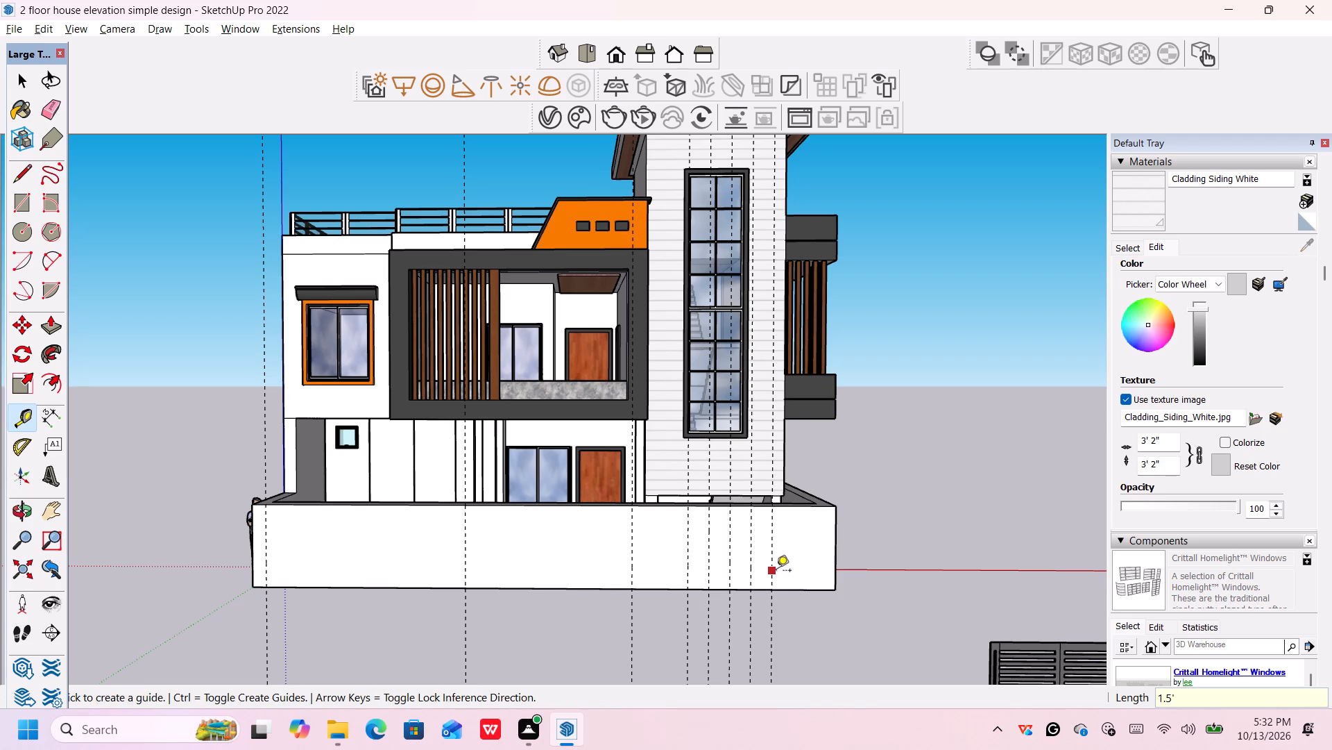
{"action": "left_click", "coordinate": [773, 567]}
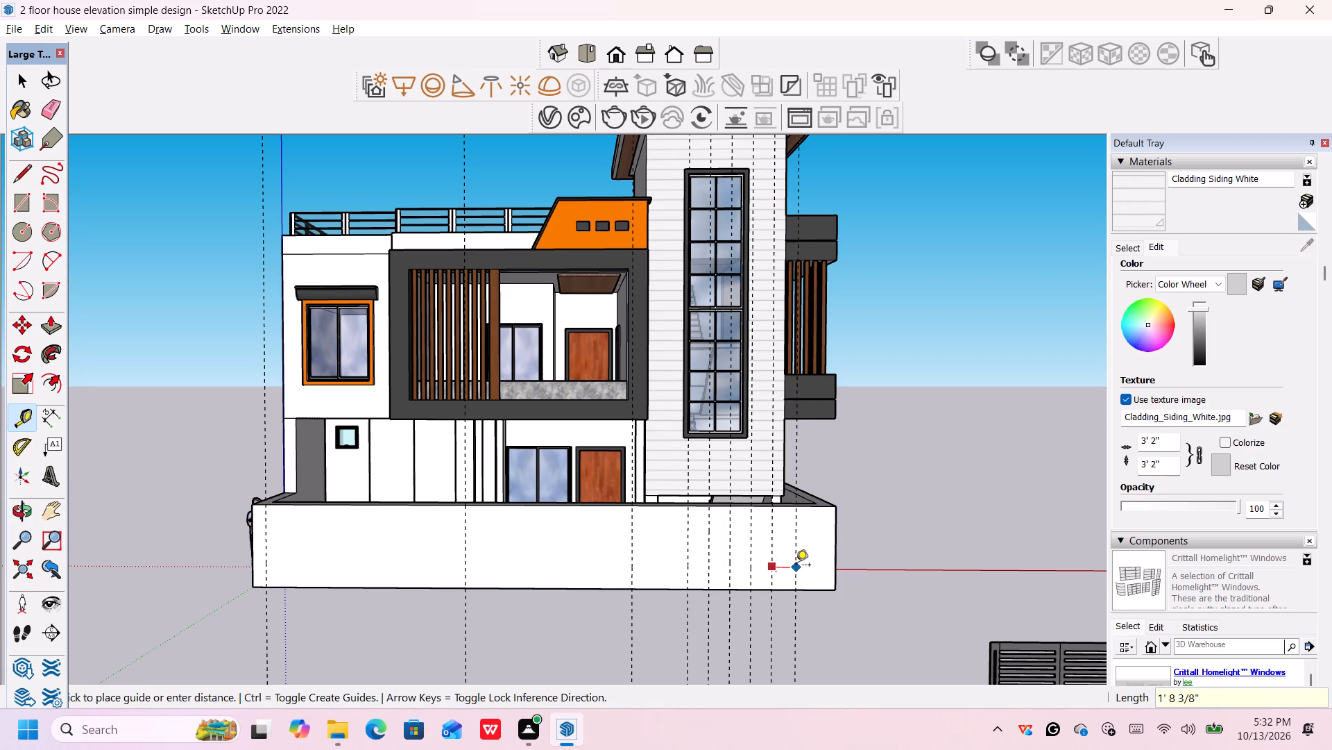
{"action": "key", "text": "1"}
{"action": "key", "text": "period"}
{"action": "key", "text": "5"}
{"action": "key", "text": "apostrophe"}
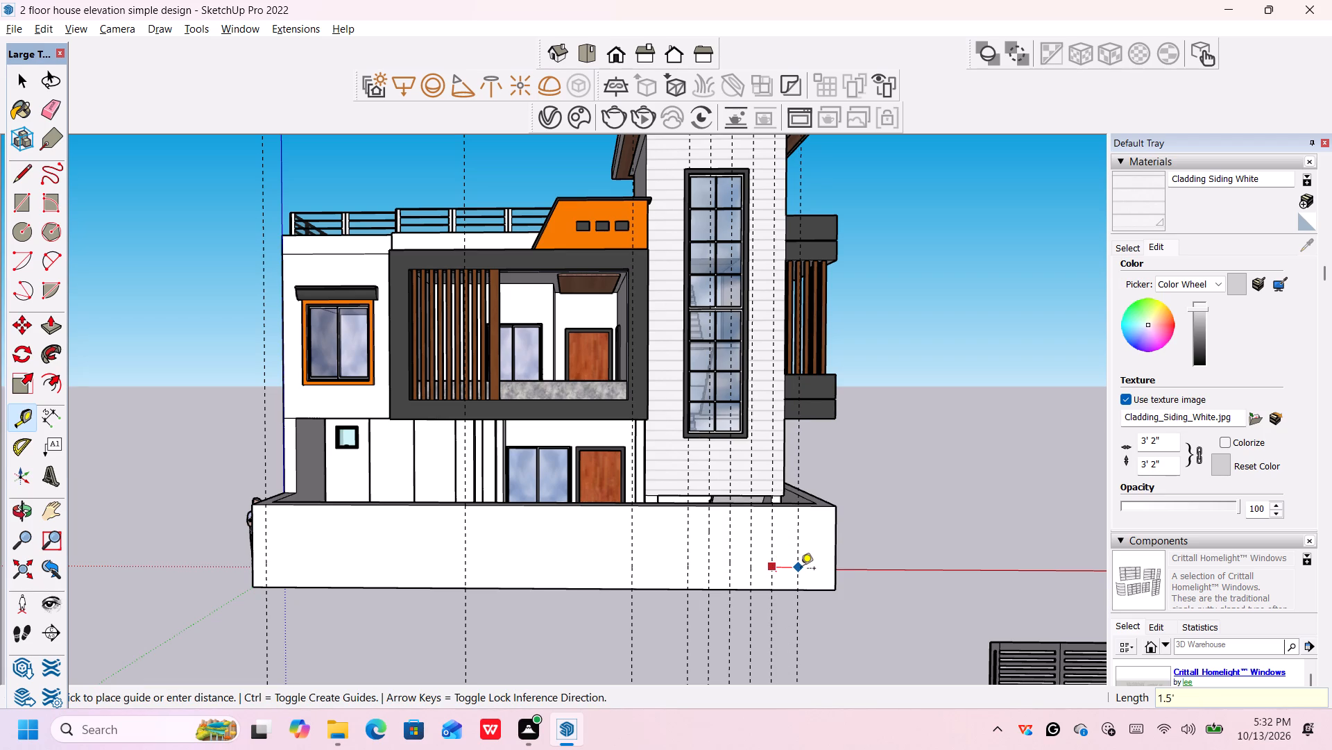
{"action": "key", "text": "Return"}
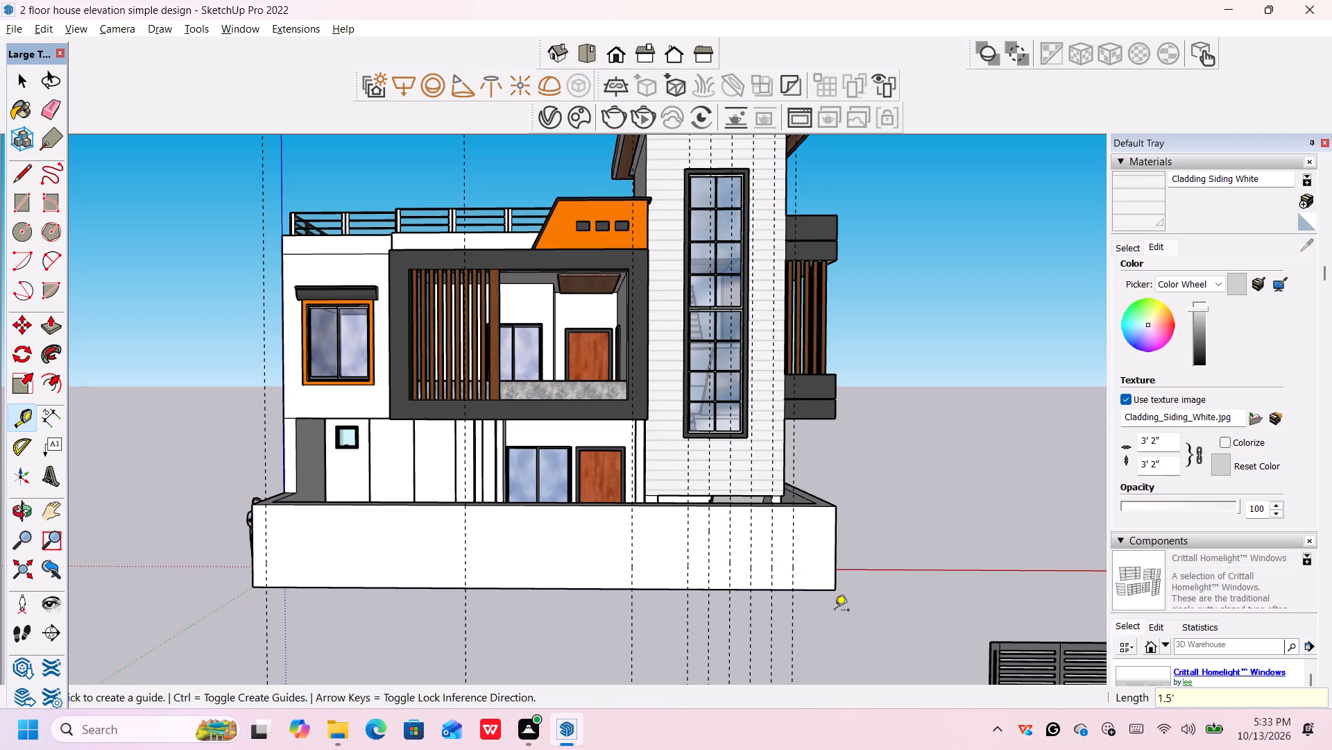
{"action": "key", "text": "space"}
Draw 6' vertical lines from top to bottom edge of the front boundary wall along the two guides nearest the standing figure.
{"action": "scroll", "coordinate": [828, 602], "scroll_direction": "down", "scroll_amount": 1}
{"action": "middle_click", "coordinate": [827, 602]}
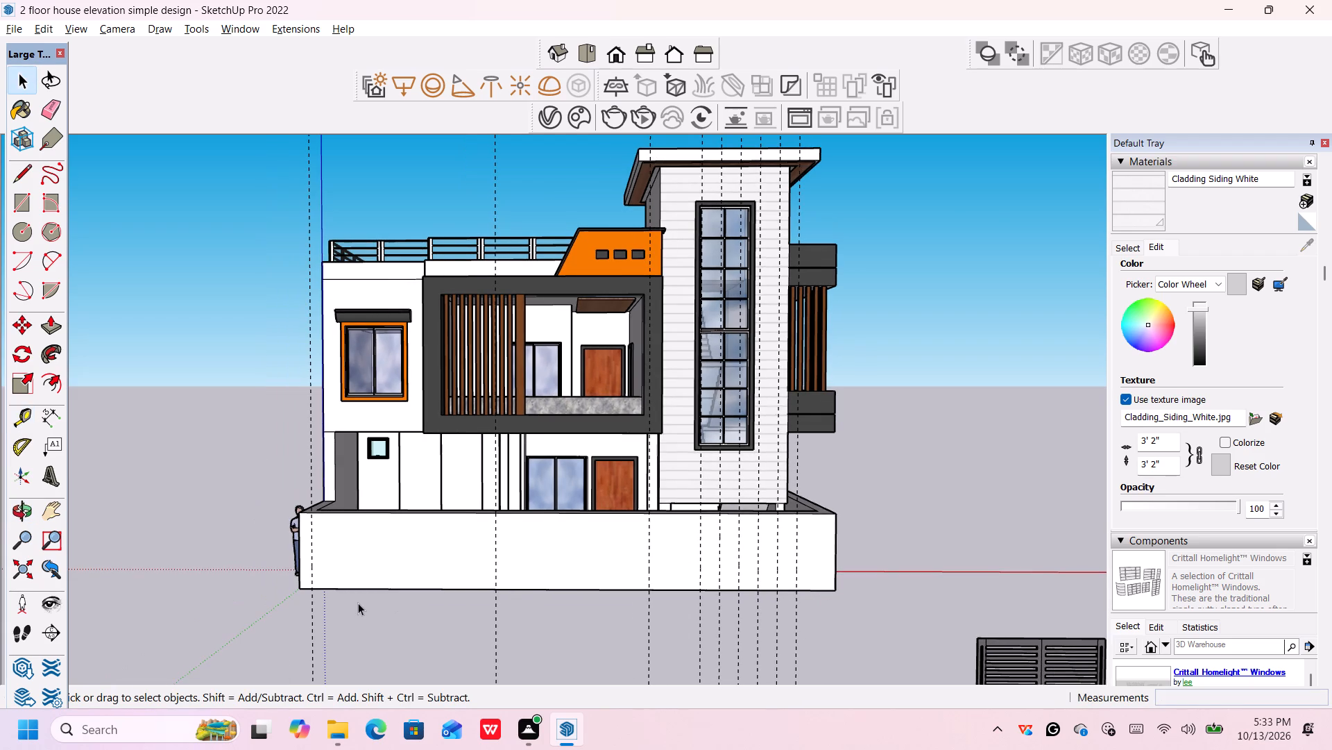
{"action": "key", "text": "l"}
{"action": "scroll", "coordinate": [309, 562], "scroll_direction": "up", "scroll_amount": 4}
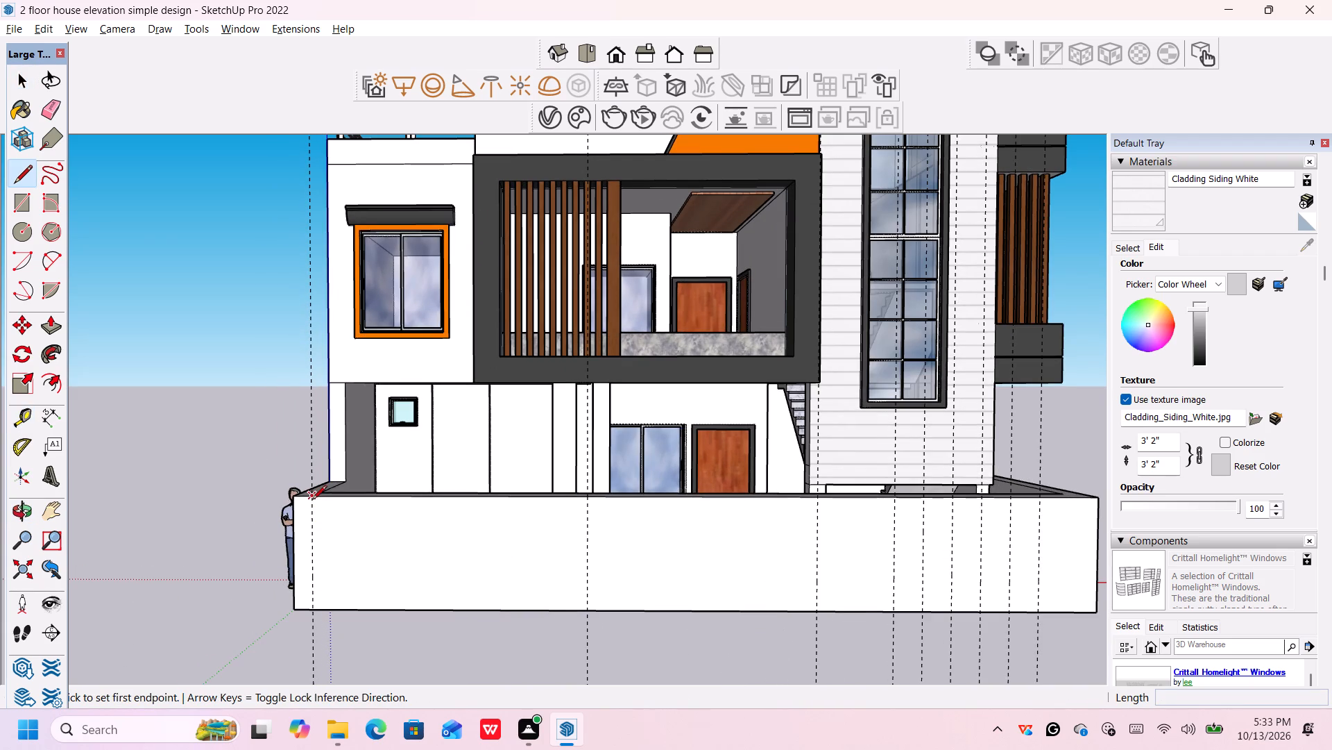
{"action": "left_click", "coordinate": [312, 500]}
{"action": "left_click", "coordinate": [312, 615]}
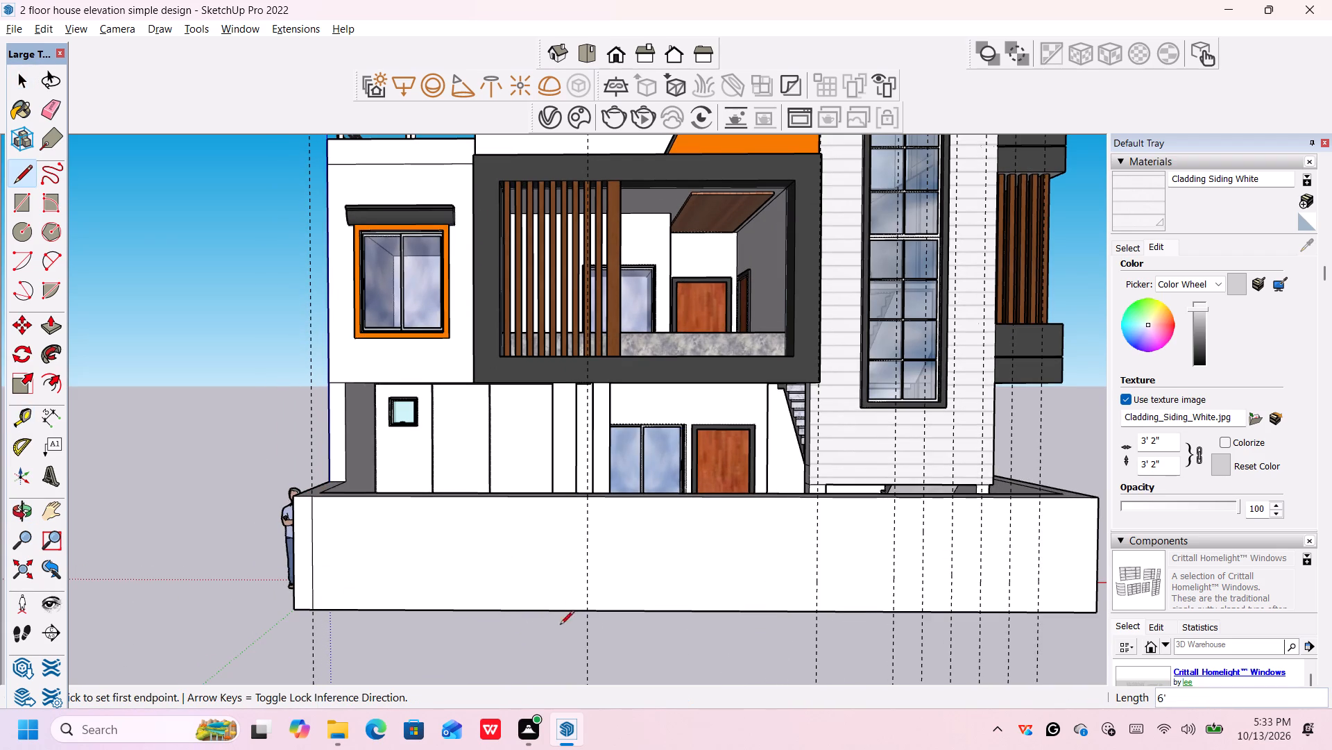
{"action": "left_click", "coordinate": [585, 500]}
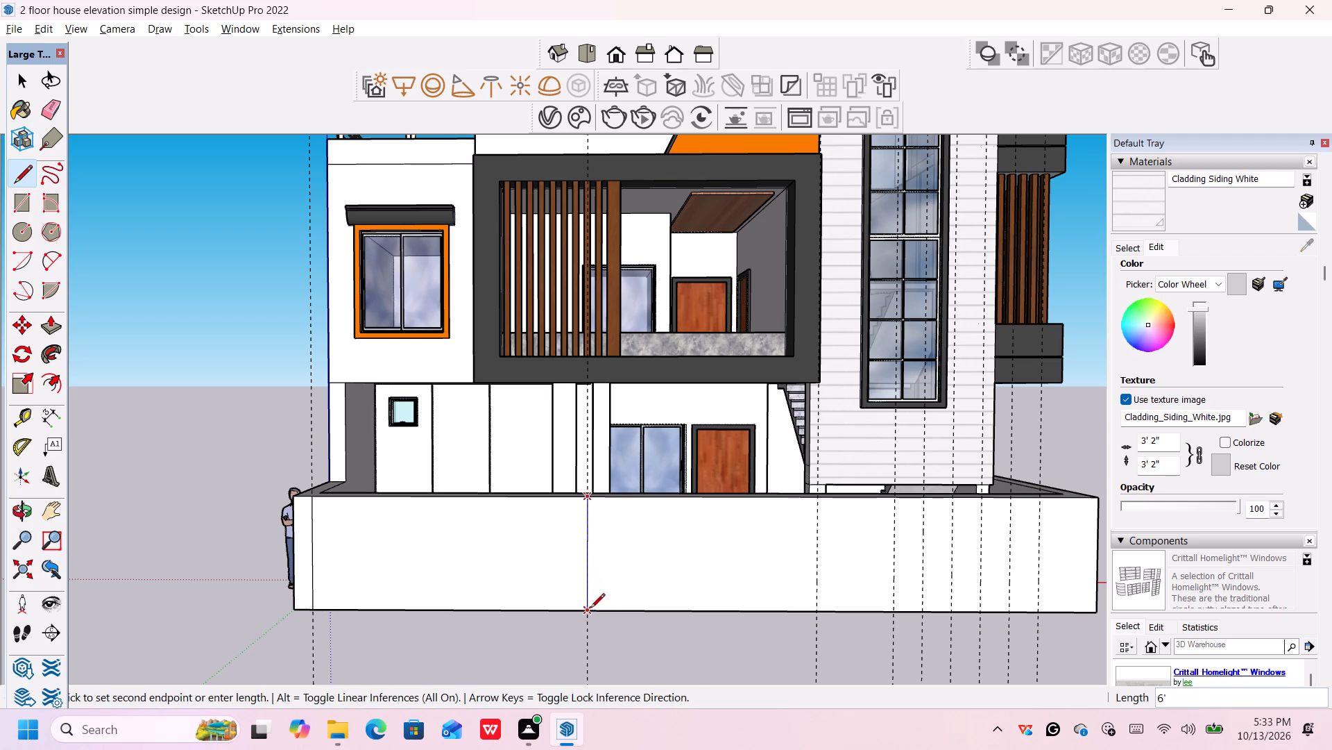
{"action": "left_click", "coordinate": [588, 606]}
{"action": "key", "text": "space"}
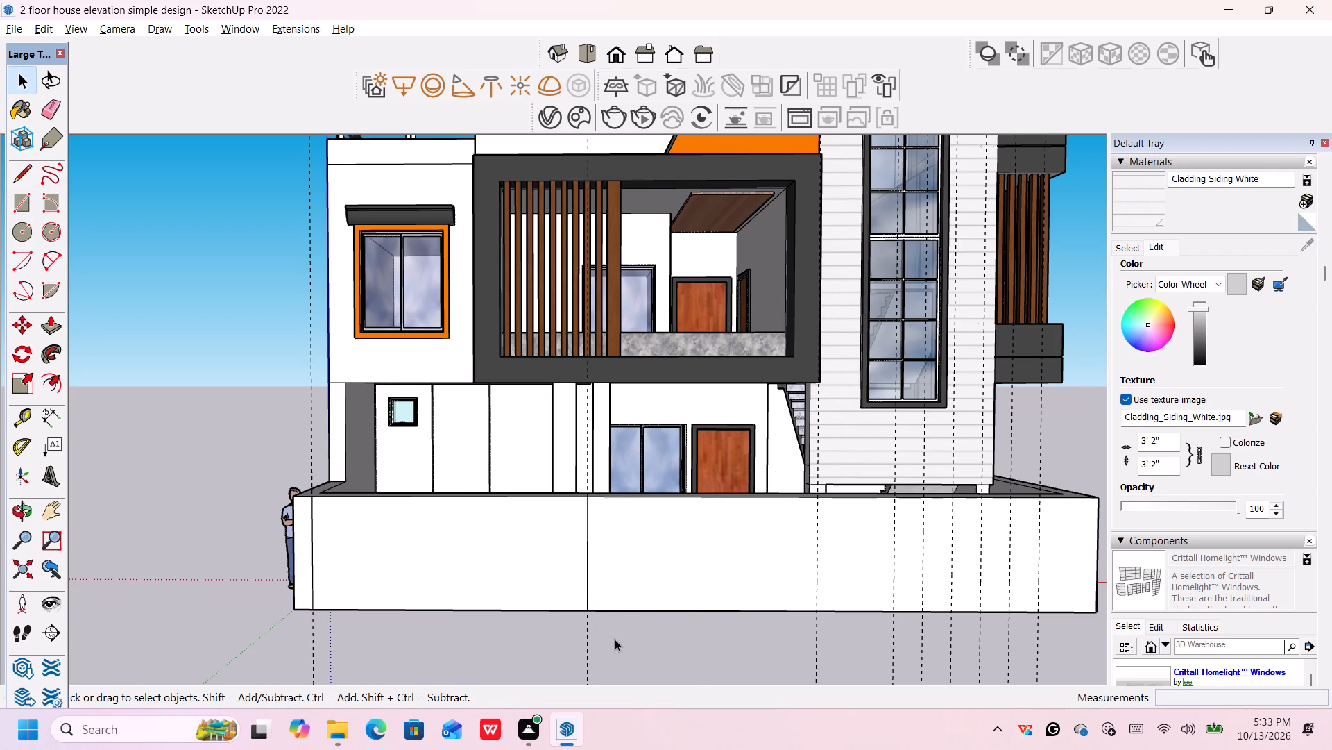
{"action": "key", "text": "space"}
Place two vertical guides on the front boundary wall, 1.5' inside the line below the balcony slats and 1.5' inside the next guide towards the tower.
{"action": "key", "text": "t"}
{"action": "left_click", "coordinate": [587, 560]}
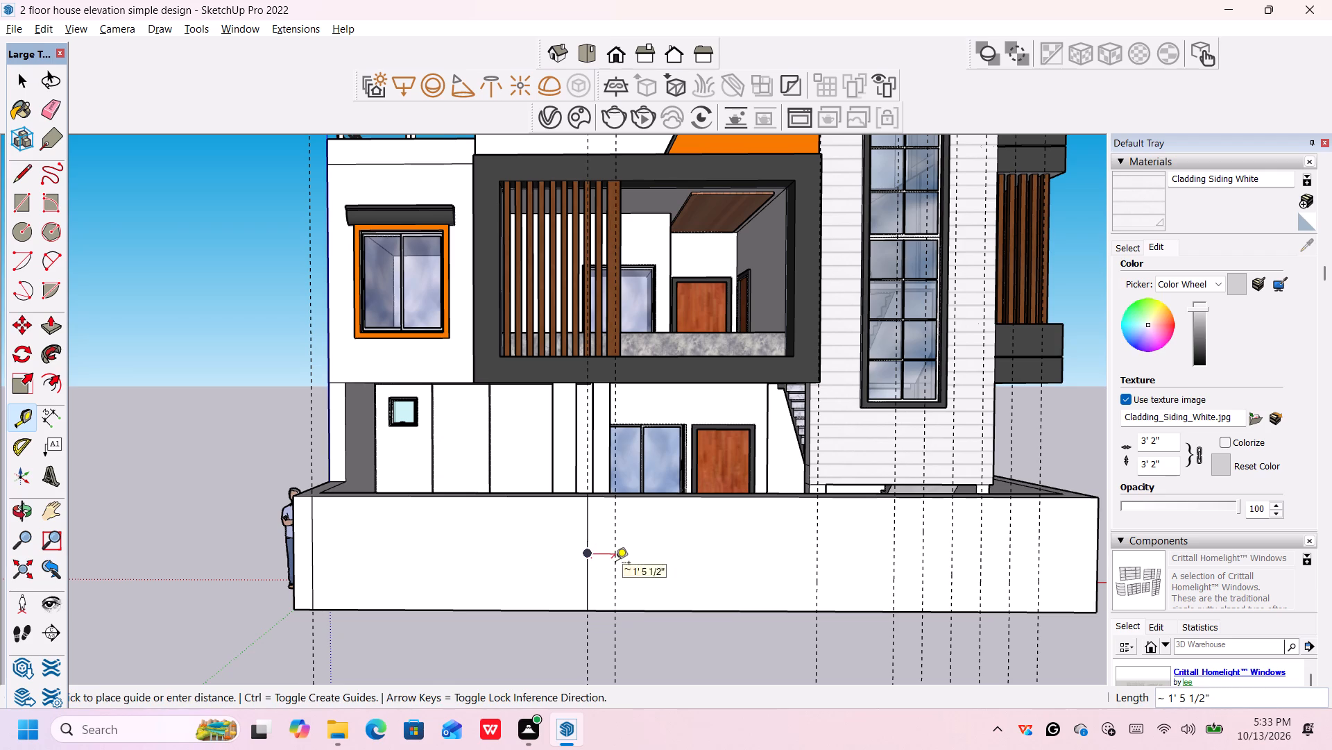
{"action": "scroll", "coordinate": [617, 564], "scroll_direction": "up", "scroll_amount": 2}
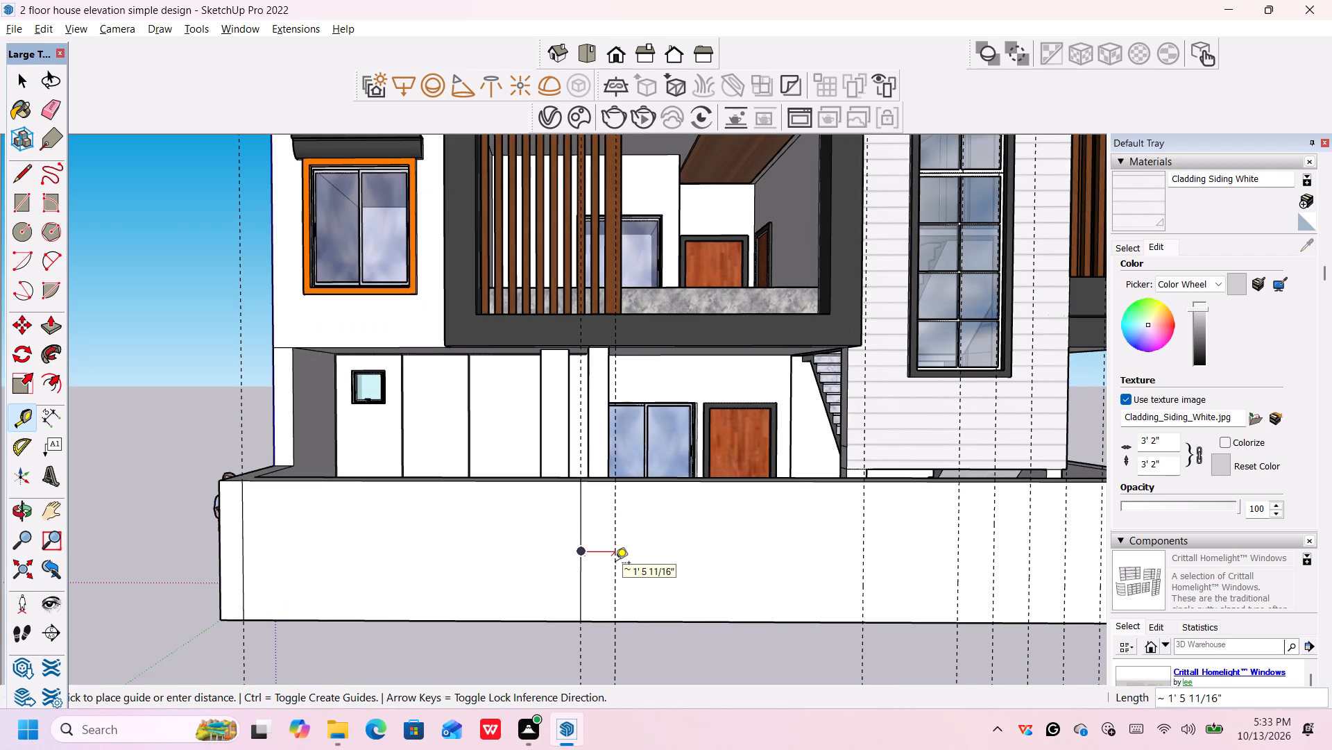
{"action": "type", "text": "1."}
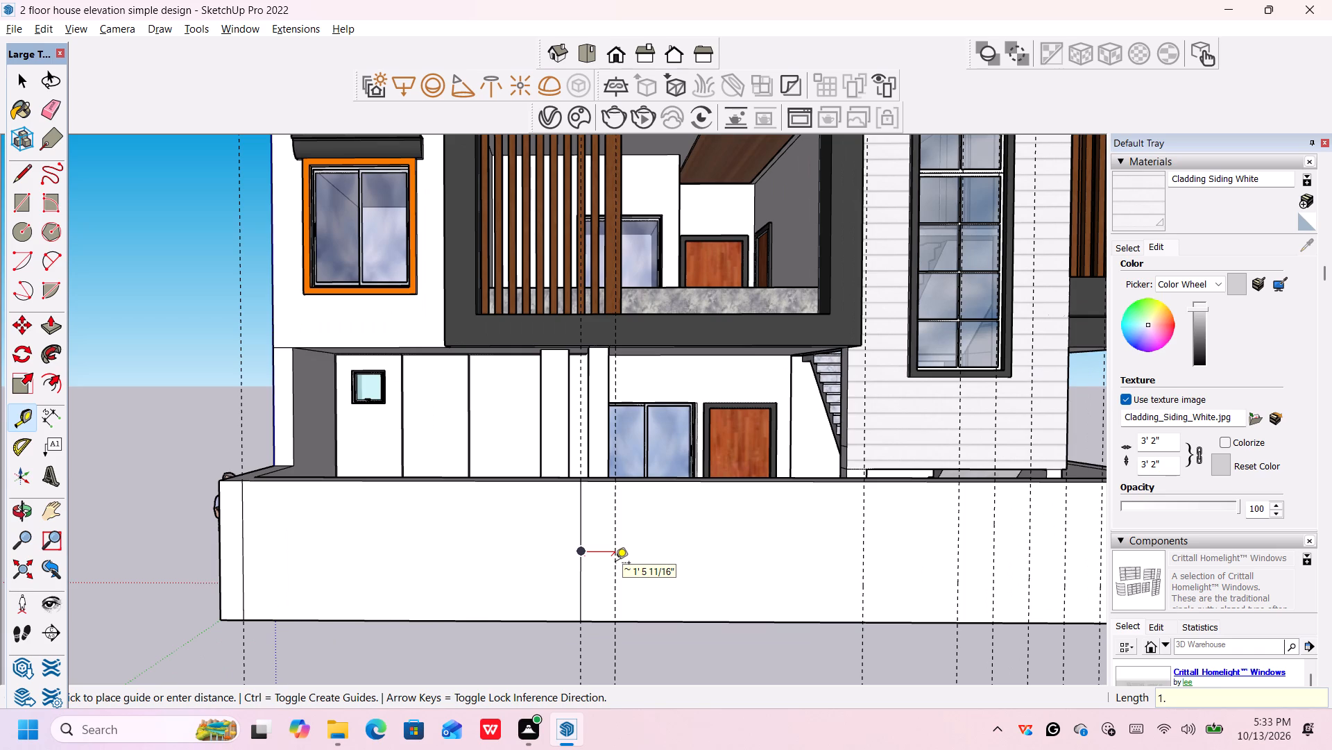
{"action": "type", "text": "5'"}
{"action": "key", "text": "Return"}
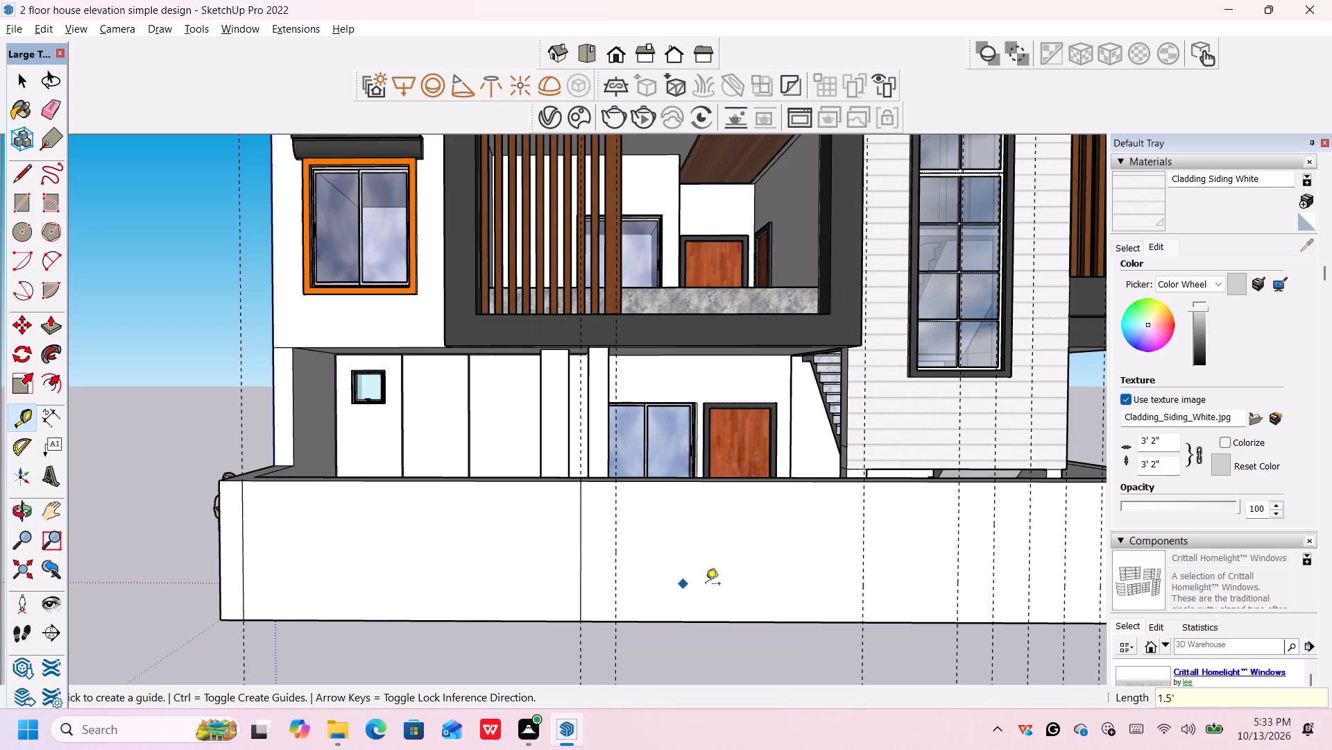
{"action": "left_click", "coordinate": [863, 534]}
{"action": "type", "text": "1.5'"}
{"action": "key", "text": "Return"}
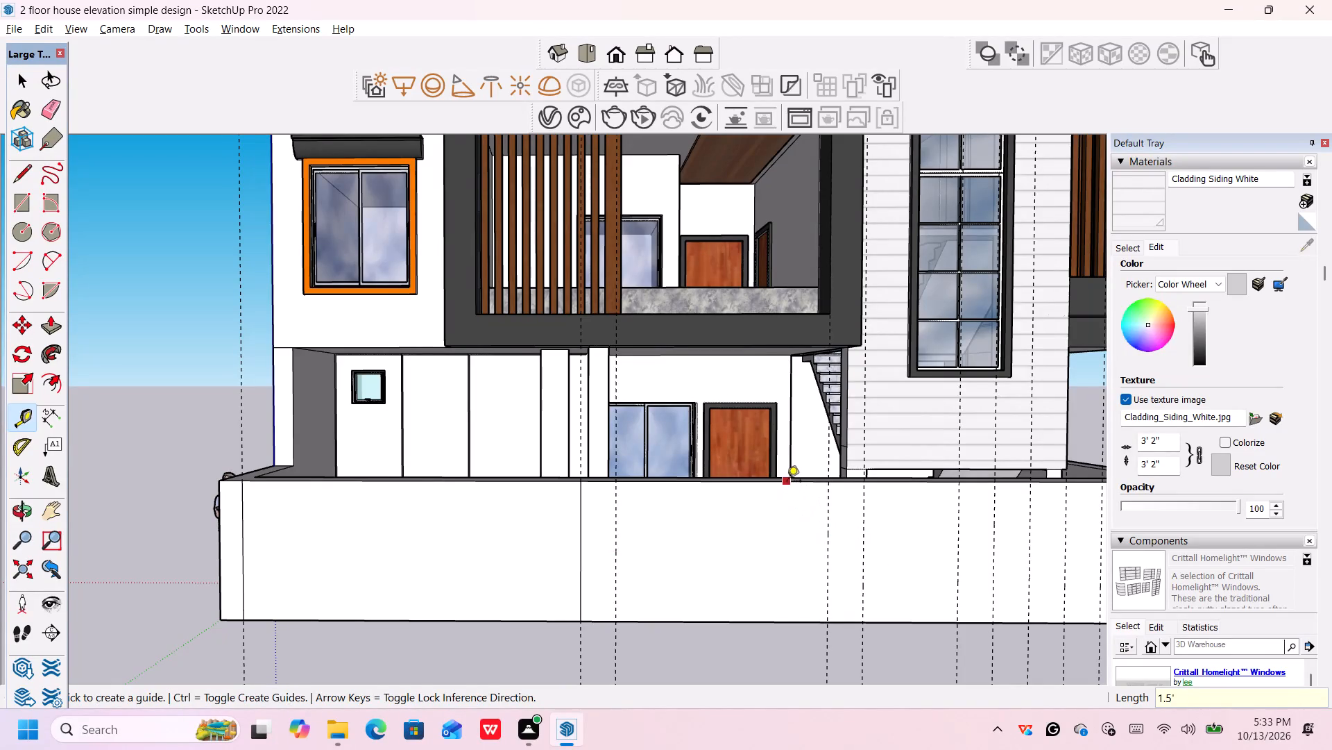
Place a horizontal guide on the front boundary wall 1' below its top edge.
{"action": "left_click", "coordinate": [787, 482]}
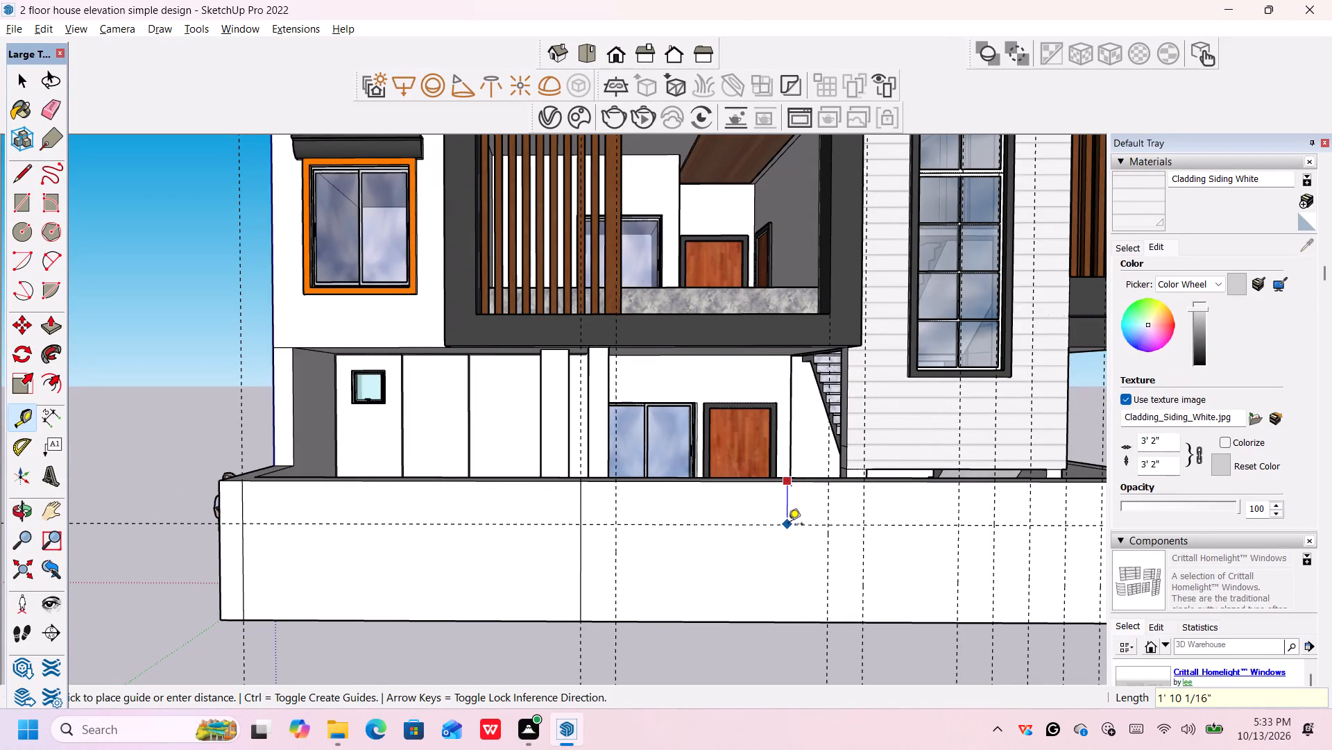
{"action": "type", "text": "1'"}
{"action": "key", "text": "Return"}
{"action": "key", "text": "space"}
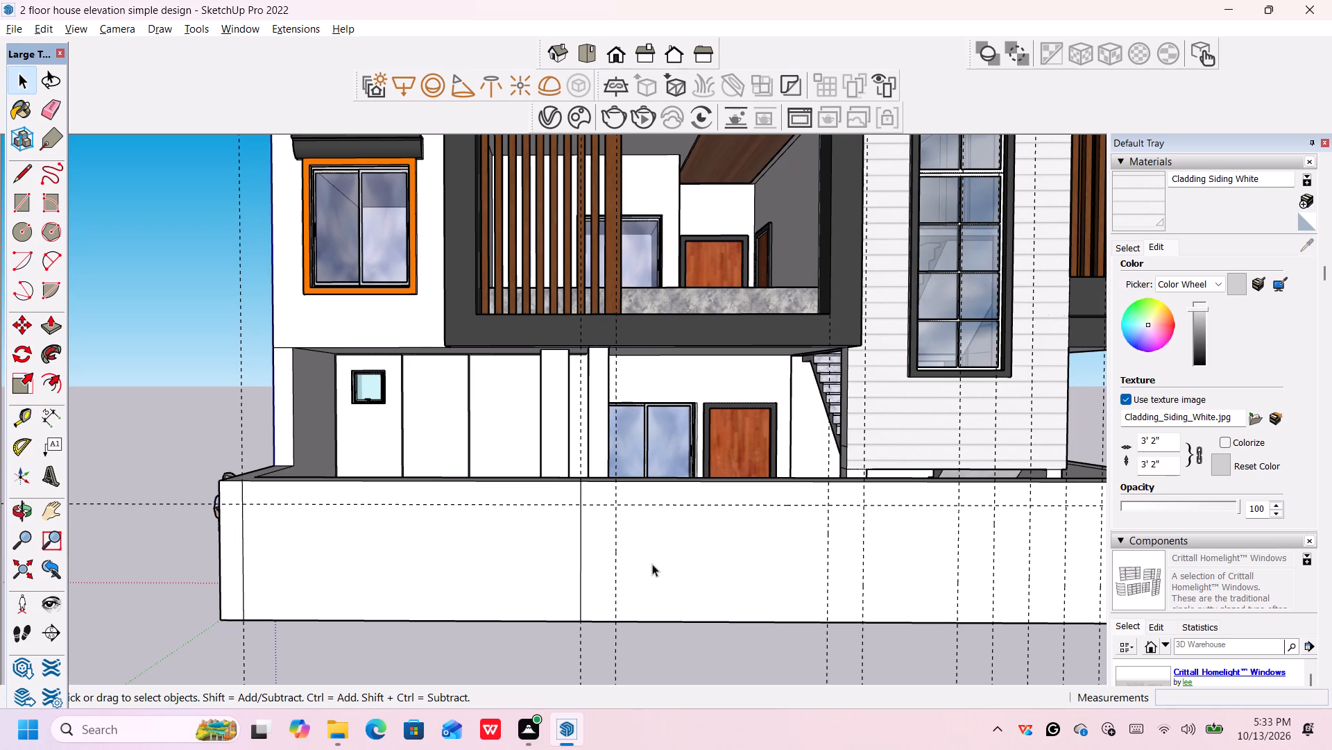
Draw a 6' vertical line from bottom to top edge of the boundary wall along the guide just before the tower.
{"action": "key", "text": "l"}
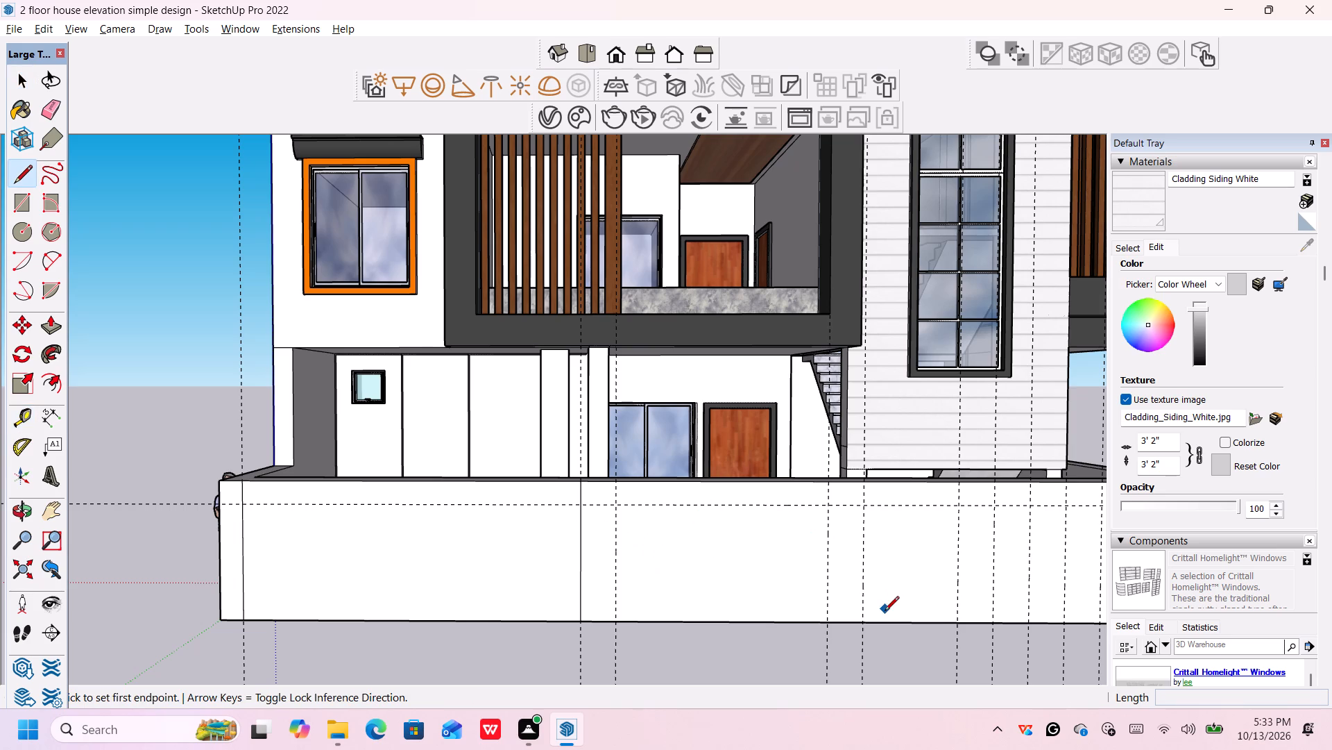
{"action": "left_click_drag", "start_coordinate": [864, 619], "coordinate": [862, 608]}
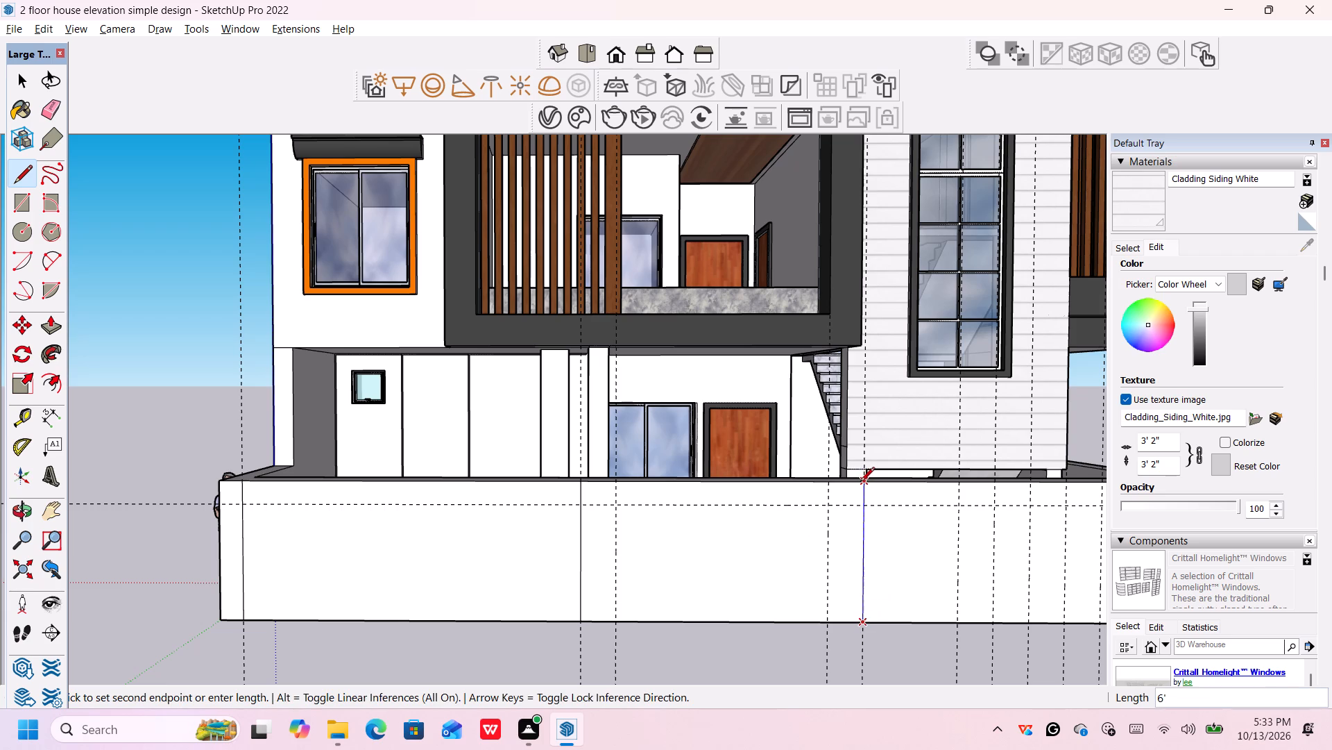
{"action": "left_click", "coordinate": [860, 483]}
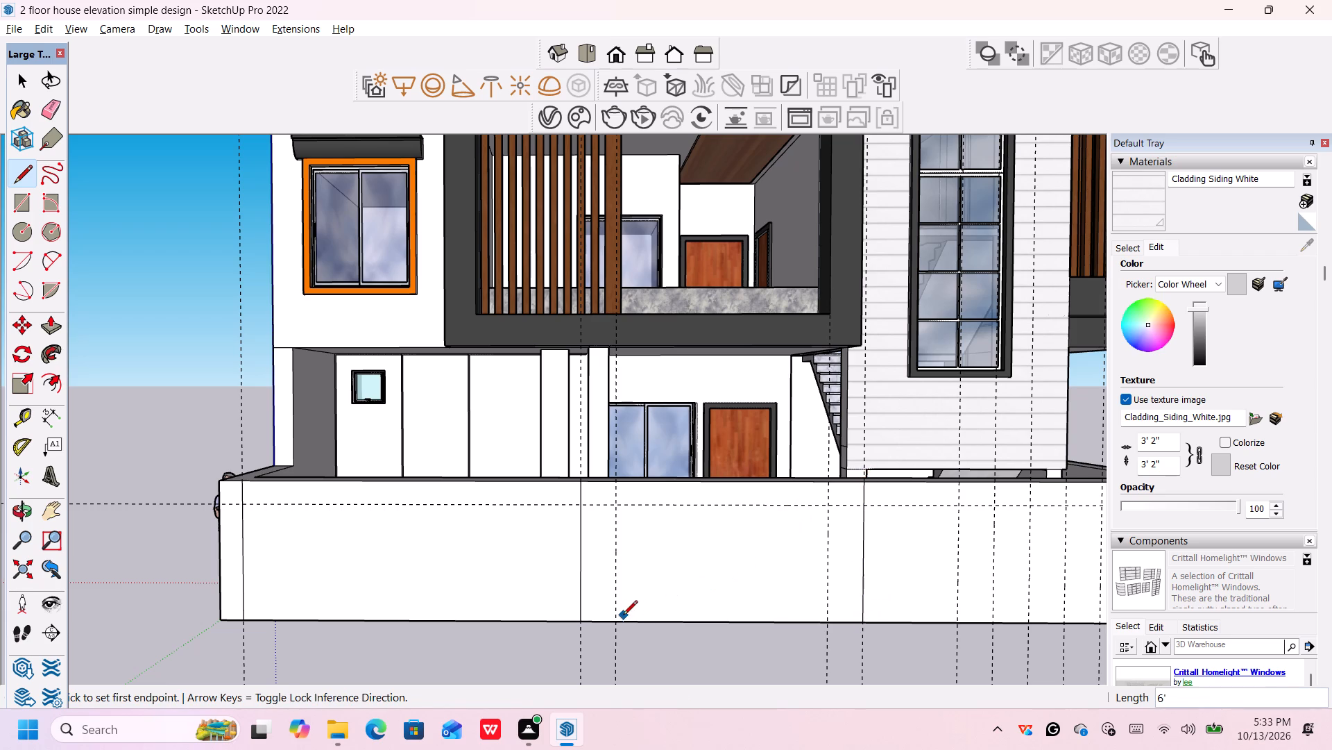
Outline a 5' high rectangular opening from the wall's bottom edge, following the two inner vertical guides and the horizontal guide.
{"action": "left_click", "coordinate": [616, 619]}
{"action": "left_click", "coordinate": [617, 506]}
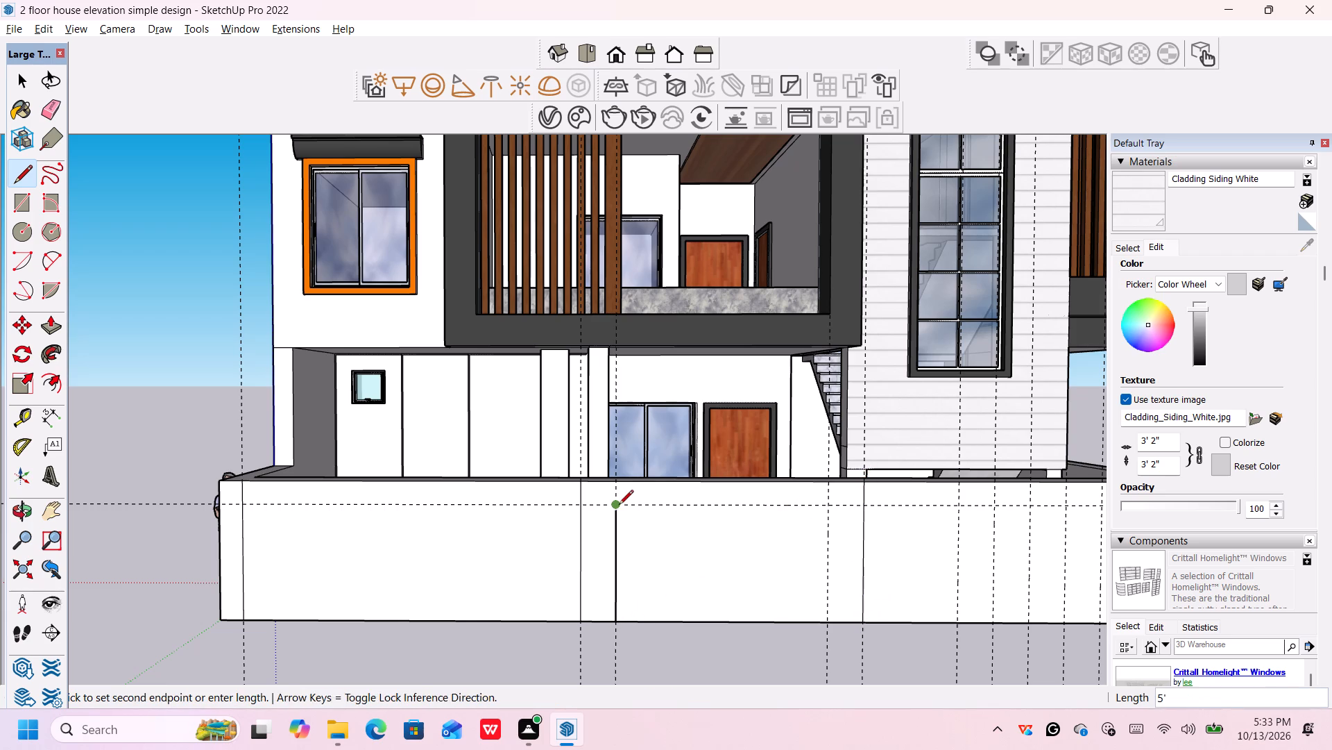
{"action": "left_click", "coordinate": [828, 507]}
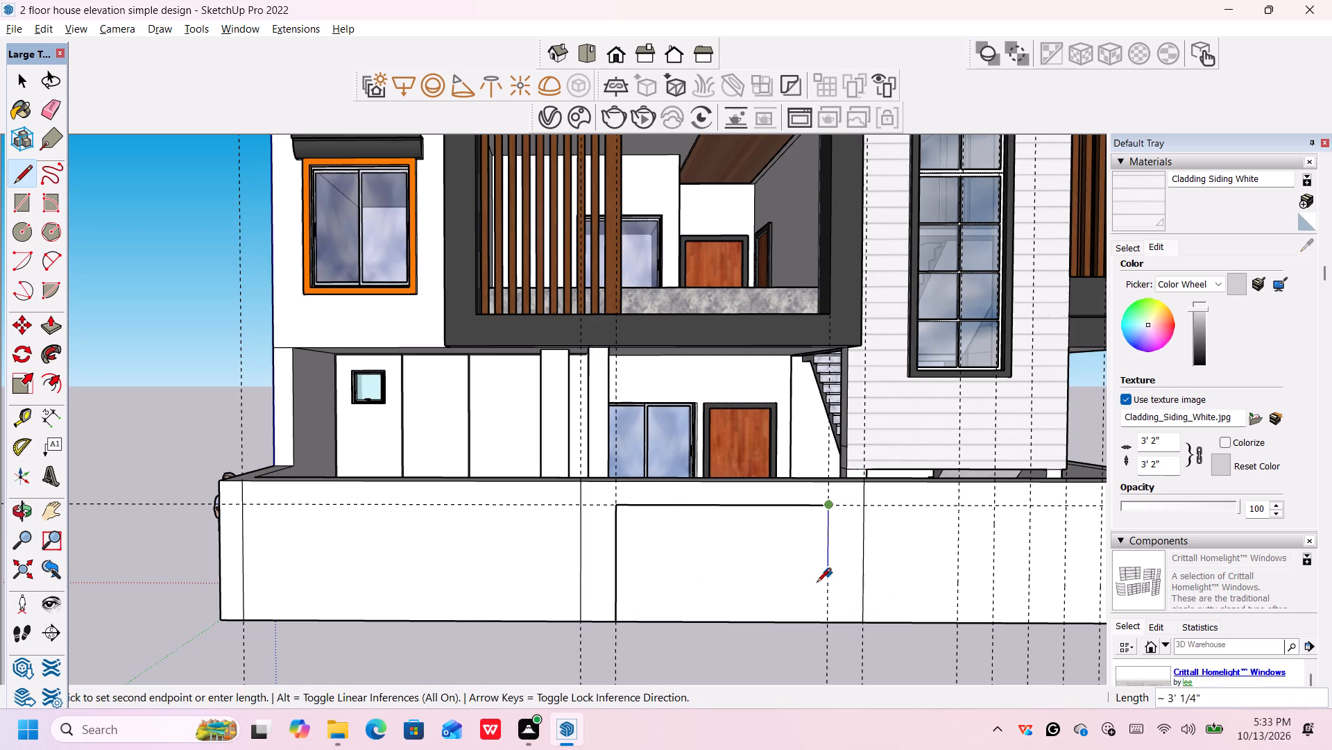
{"action": "left_click", "coordinate": [826, 628]}
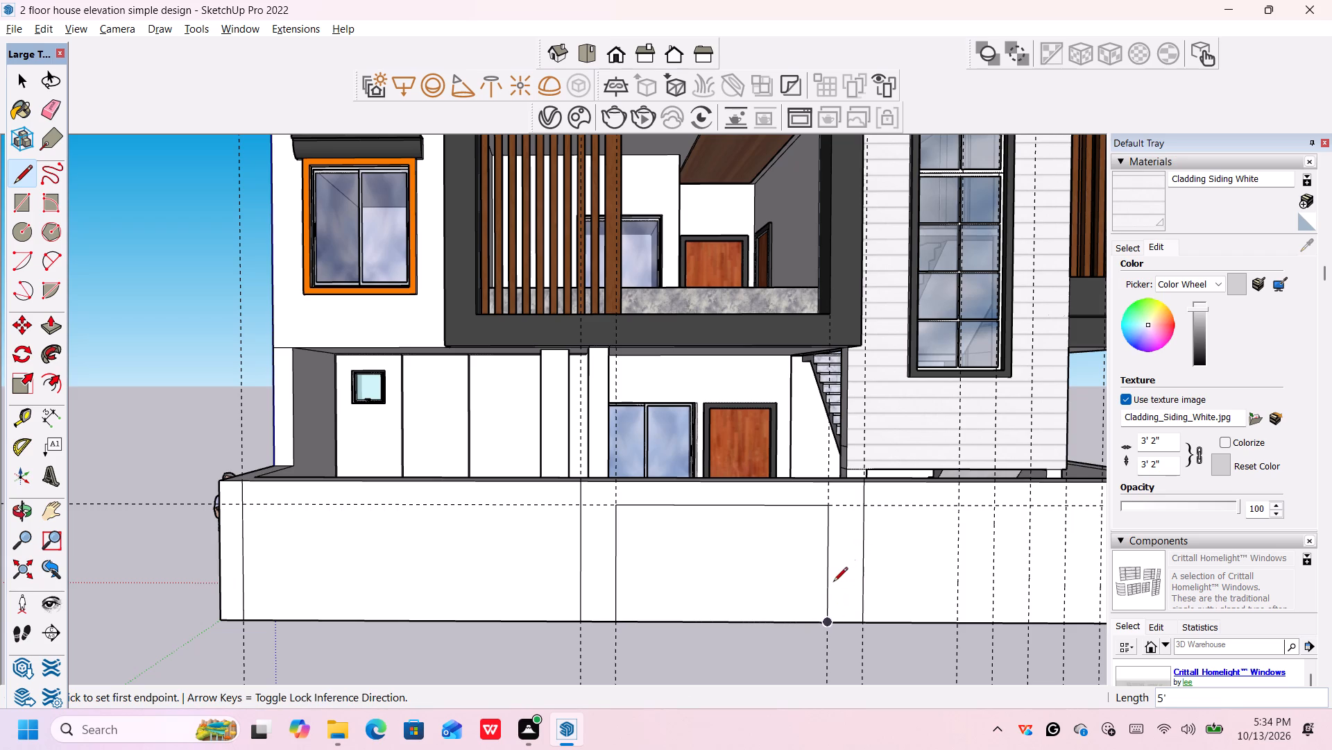
Draw 6' vertical lines from top to bottom edge of the boundary wall along the first three closely spaced guides below the tower.
{"action": "scroll", "coordinate": [836, 596], "scroll_direction": "down", "scroll_amount": 4}
{"action": "middle_click_drag", "start_coordinate": [964, 640], "coordinate": [955, 635]}
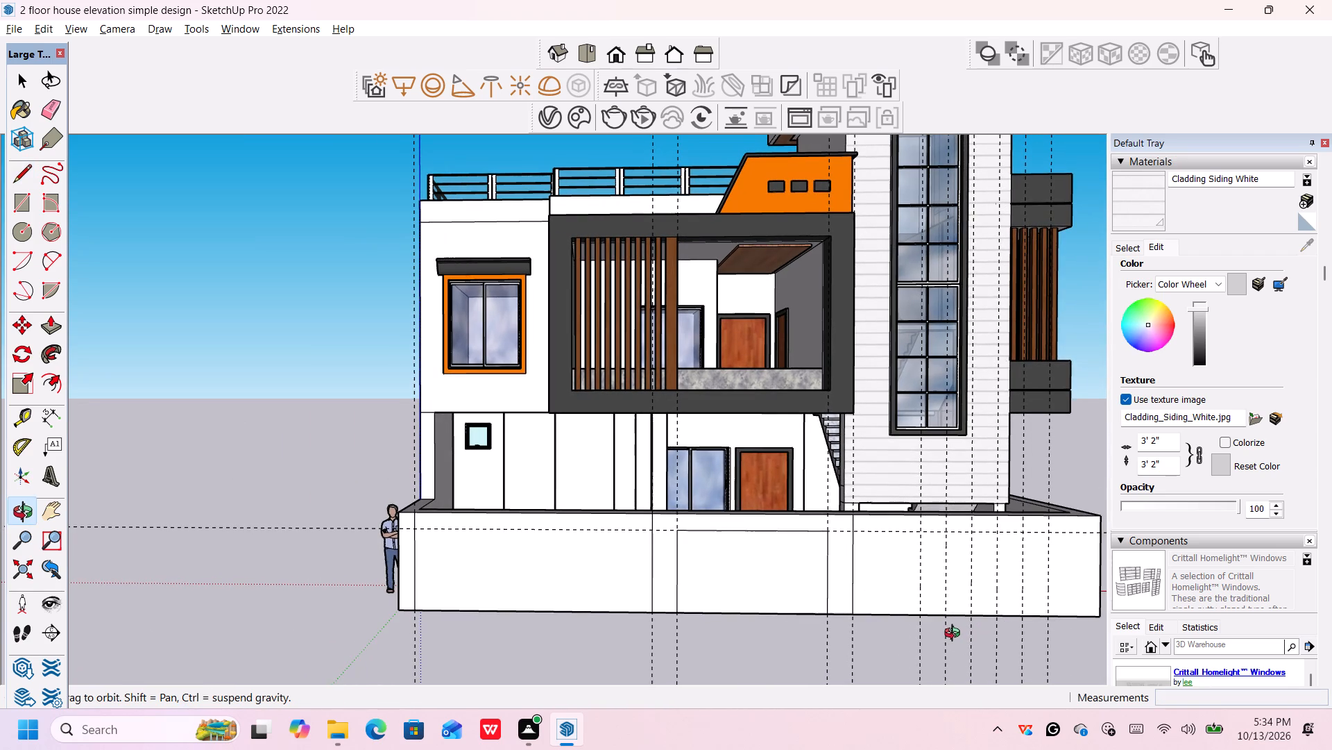
{"action": "middle_click_drag", "start_coordinate": [955, 635], "coordinate": [735, 580]}
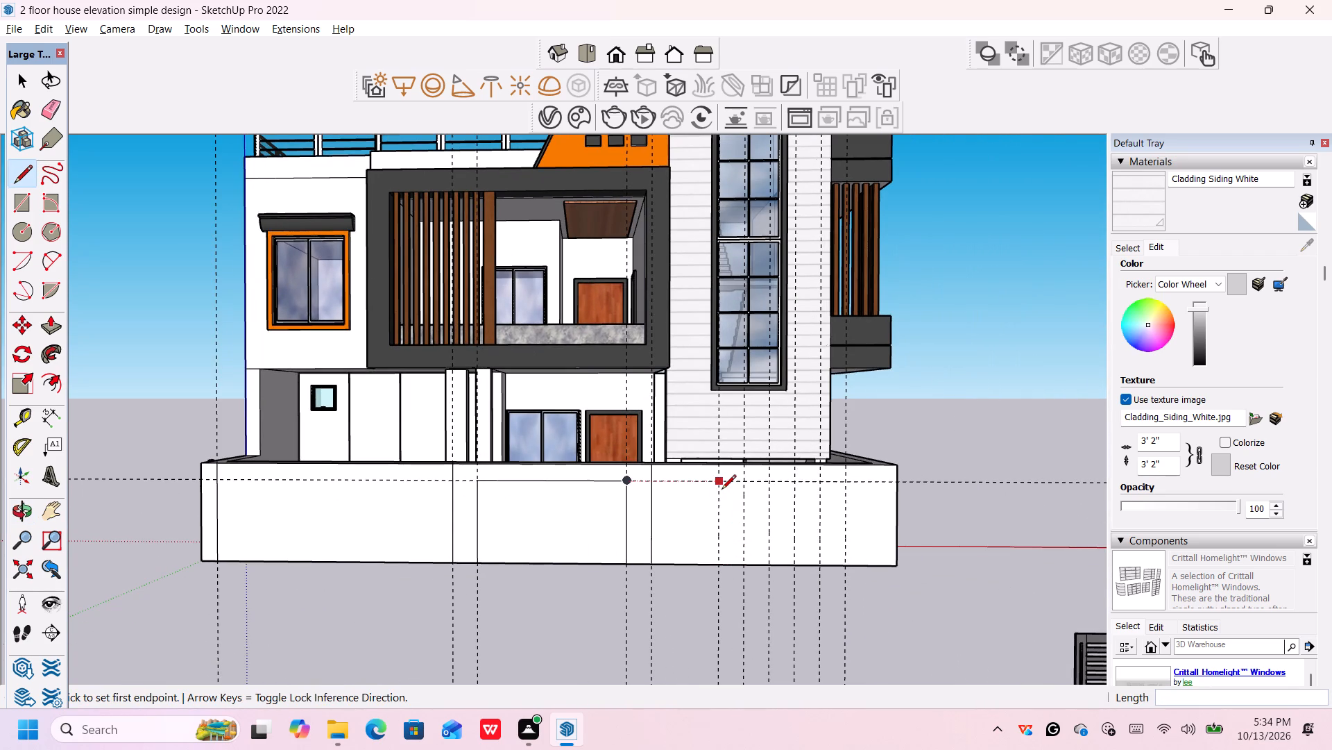
{"action": "scroll", "coordinate": [739, 478], "scroll_direction": "up", "scroll_amount": 1}
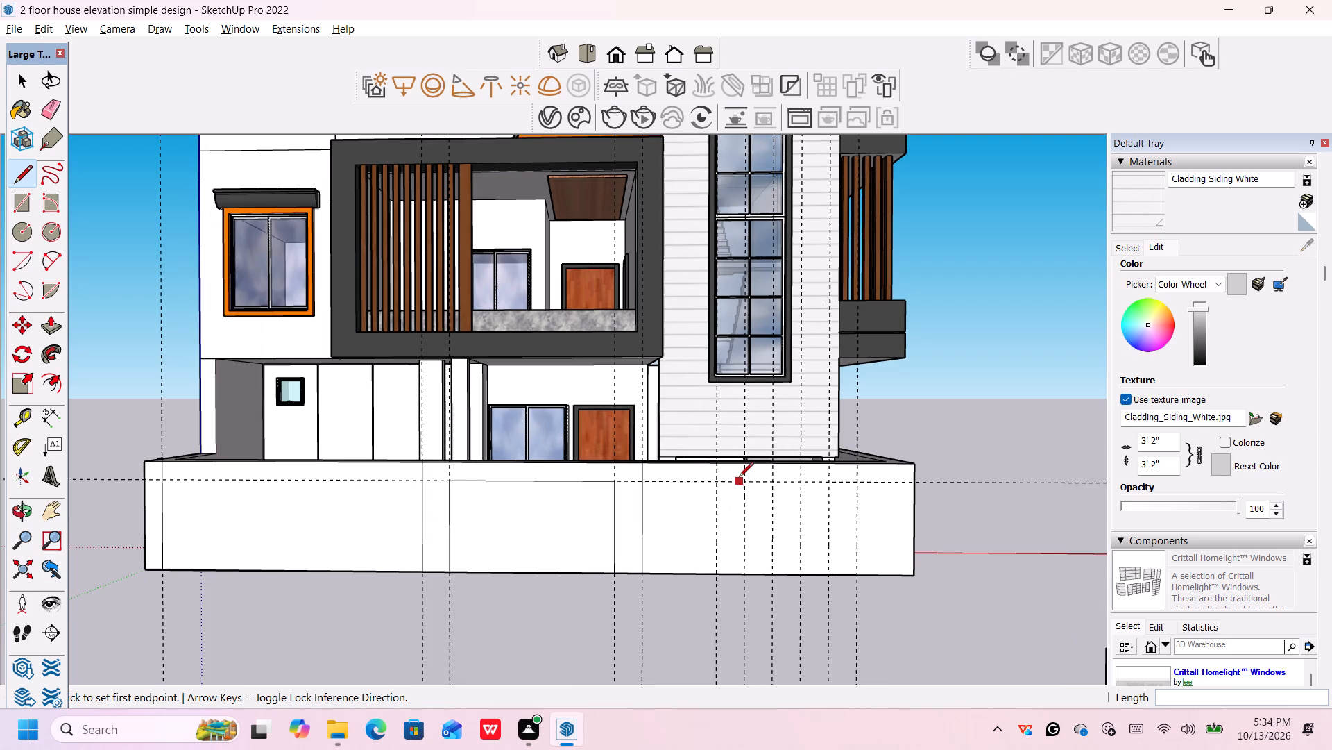
{"action": "left_click", "coordinate": [716, 465]}
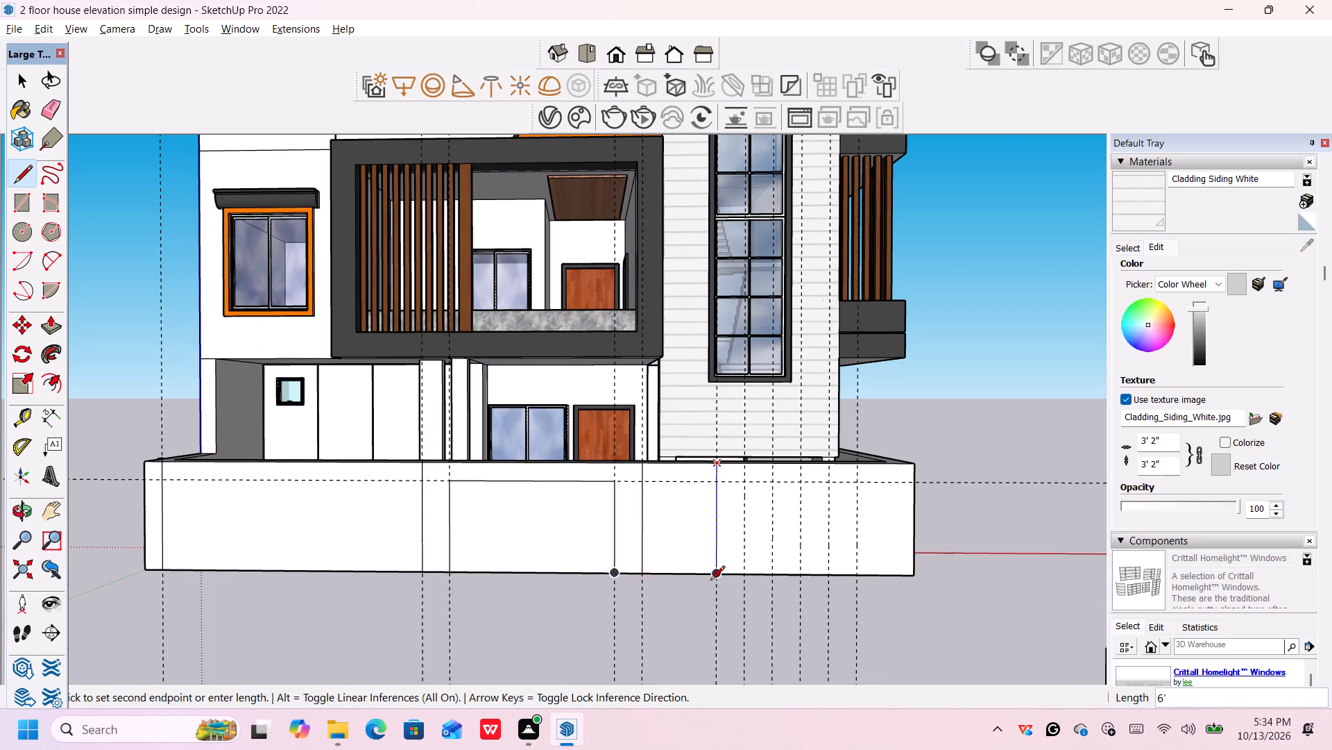
{"action": "left_click", "coordinate": [712, 581]}
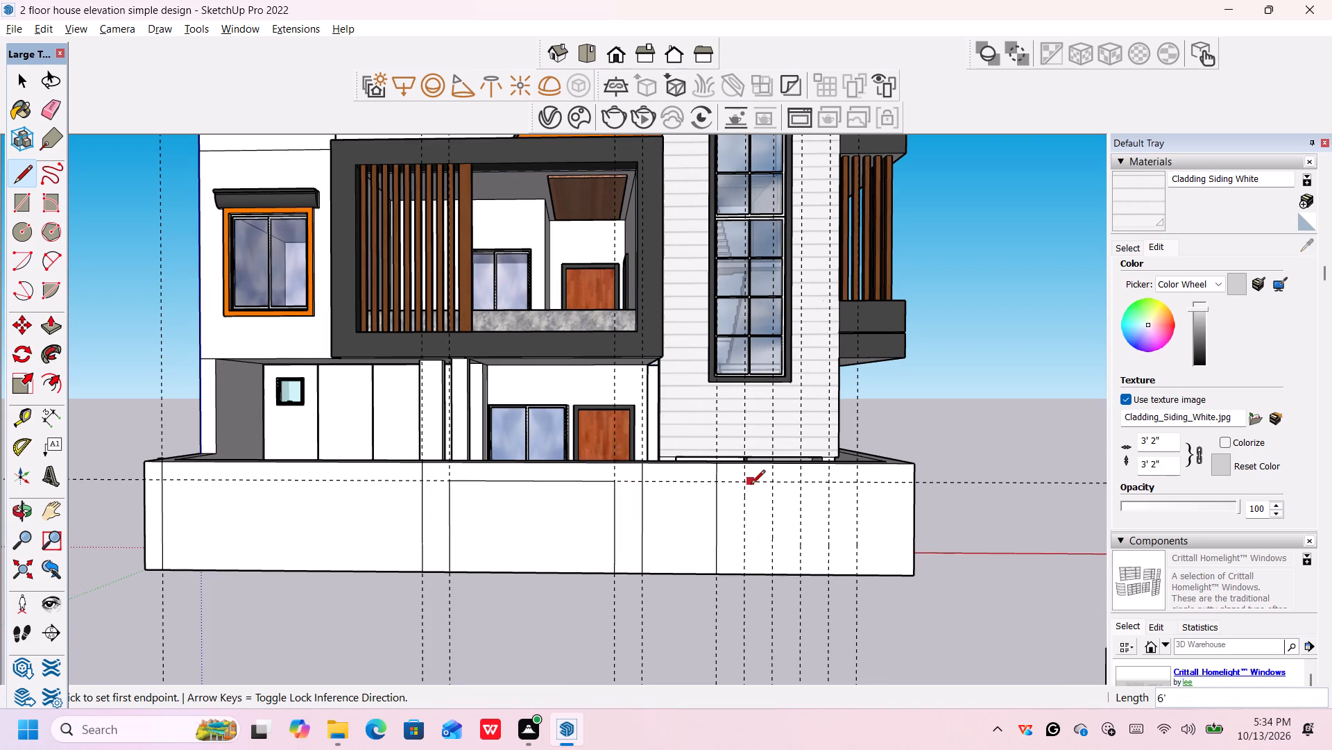
{"action": "left_click", "coordinate": [746, 466]}
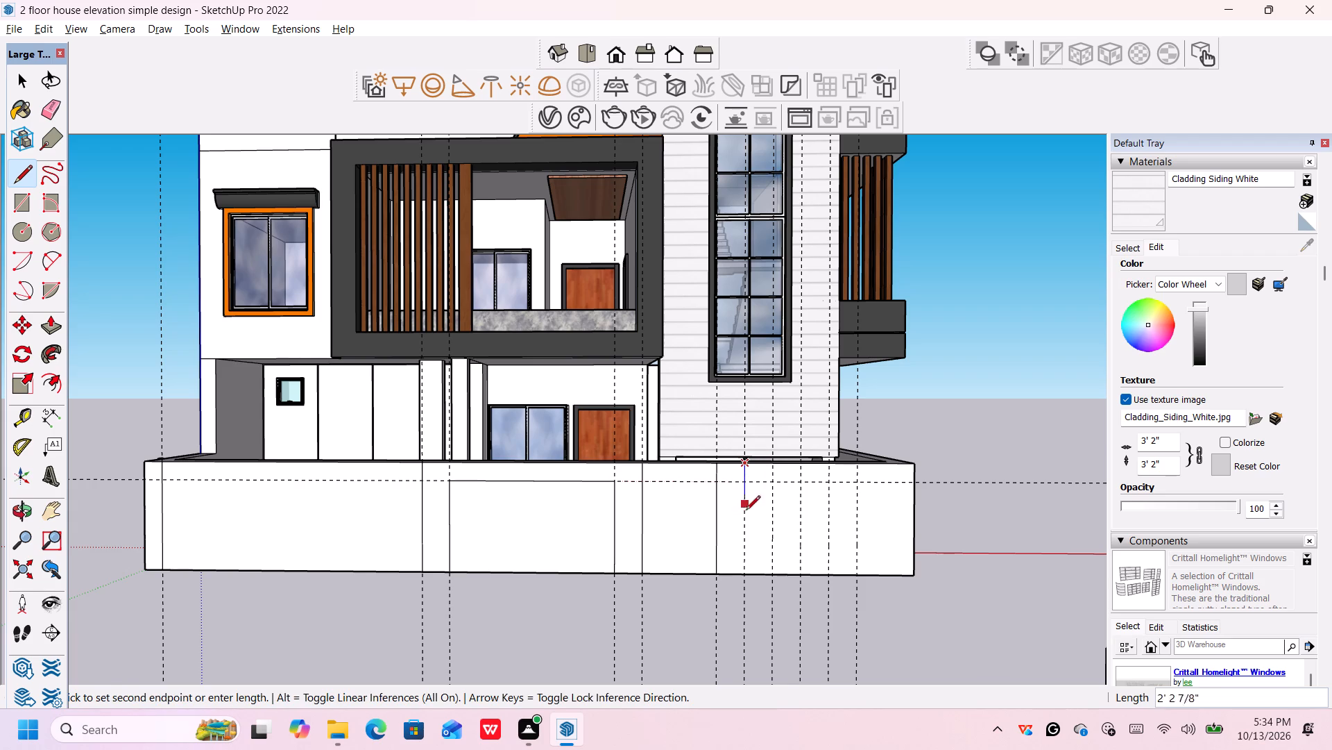
{"action": "left_click", "coordinate": [743, 576]}
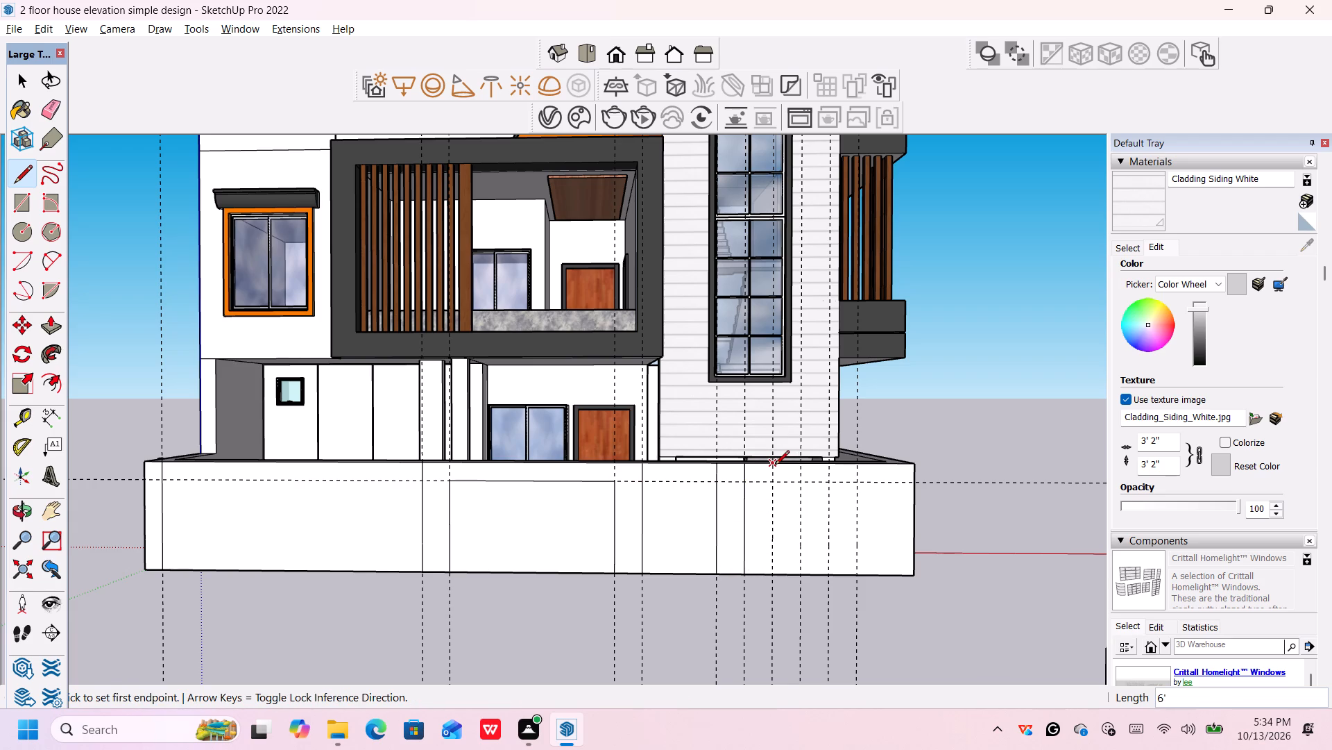
{"action": "left_click", "coordinate": [774, 466]}
{"action": "left_click", "coordinate": [768, 576]}
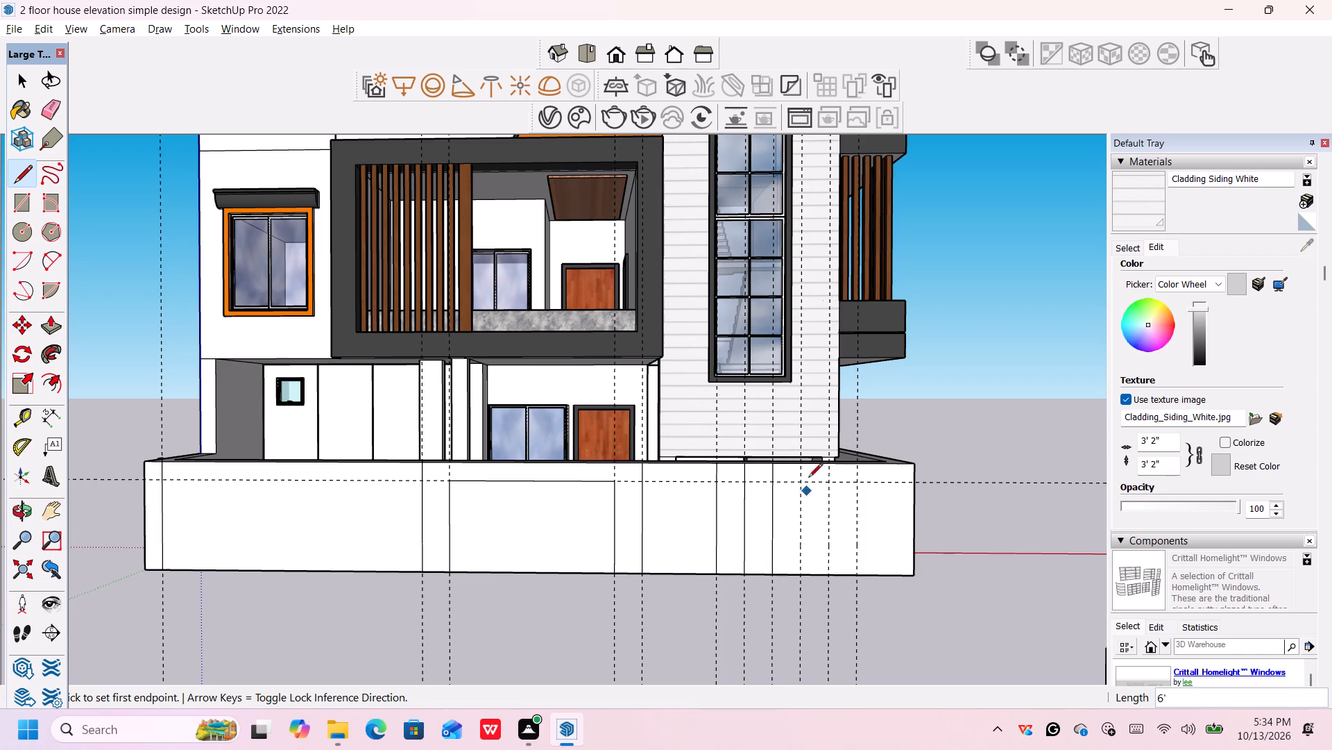
Draw 6' vertical lines over the wall's full height along the three remaining guides towards the wall's end beyond the tower.
{"action": "left_click", "coordinate": [802, 465]}
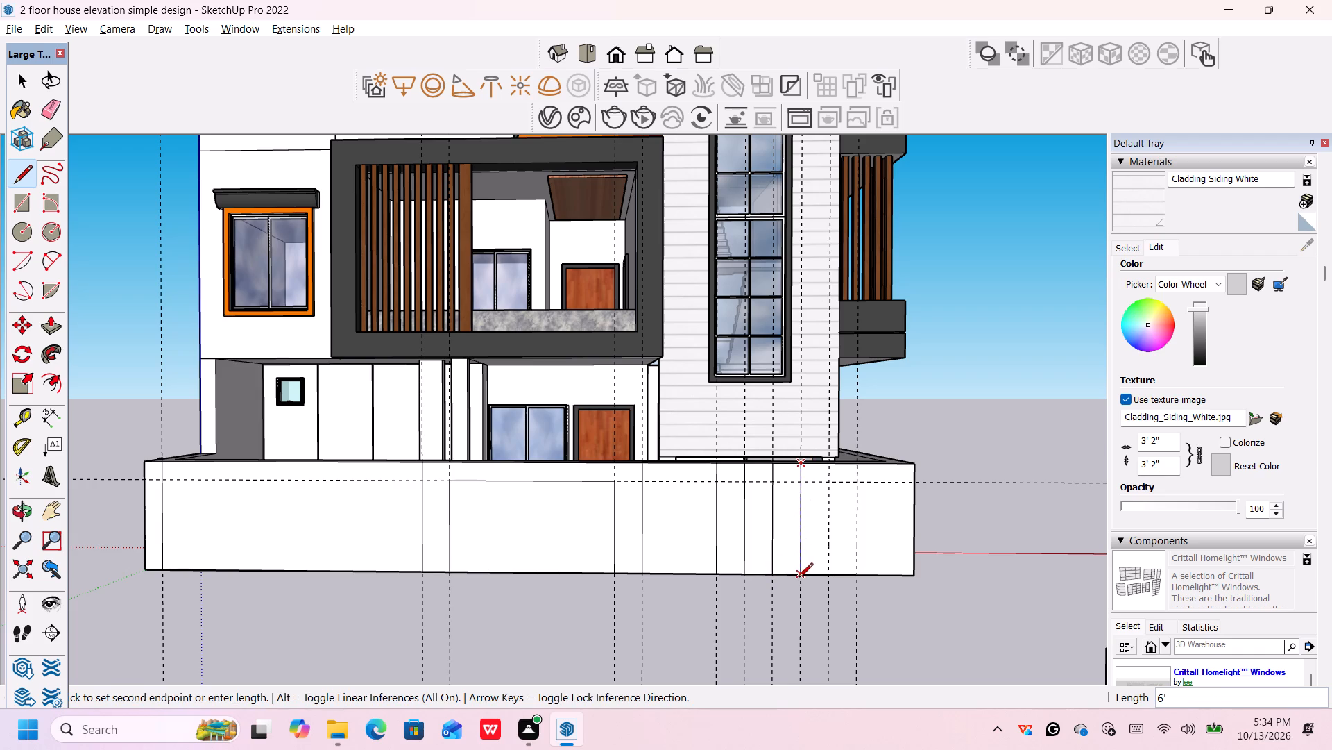
{"action": "left_click", "coordinate": [799, 578]}
{"action": "left_click", "coordinate": [829, 467]}
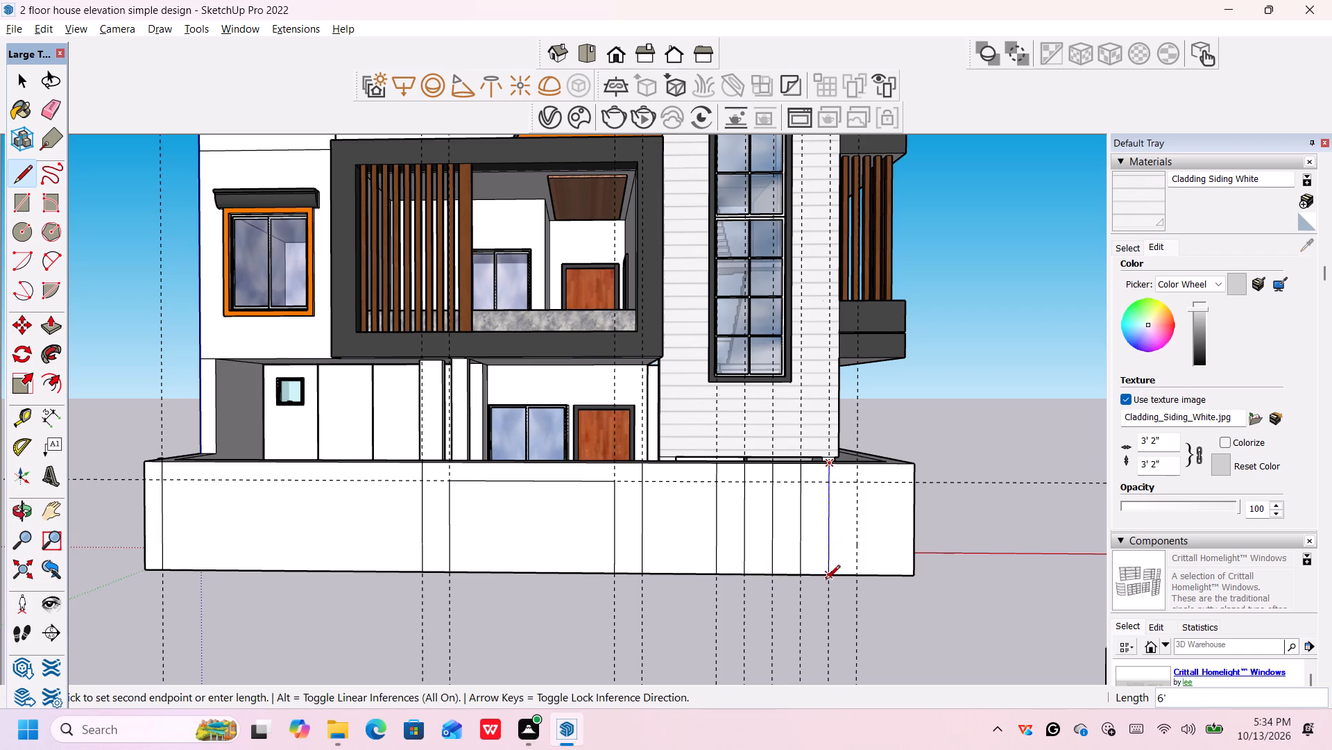
{"action": "left_click", "coordinate": [827, 579]}
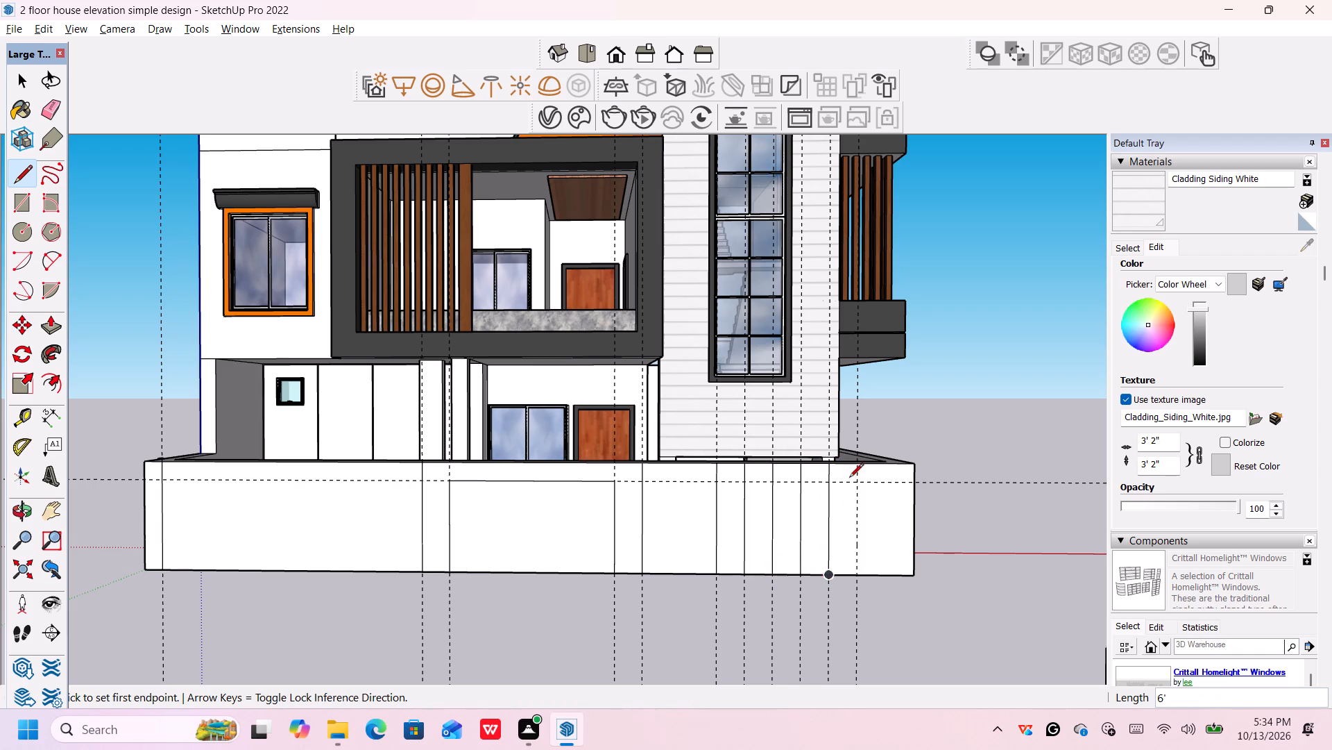
{"action": "left_click", "coordinate": [855, 464]}
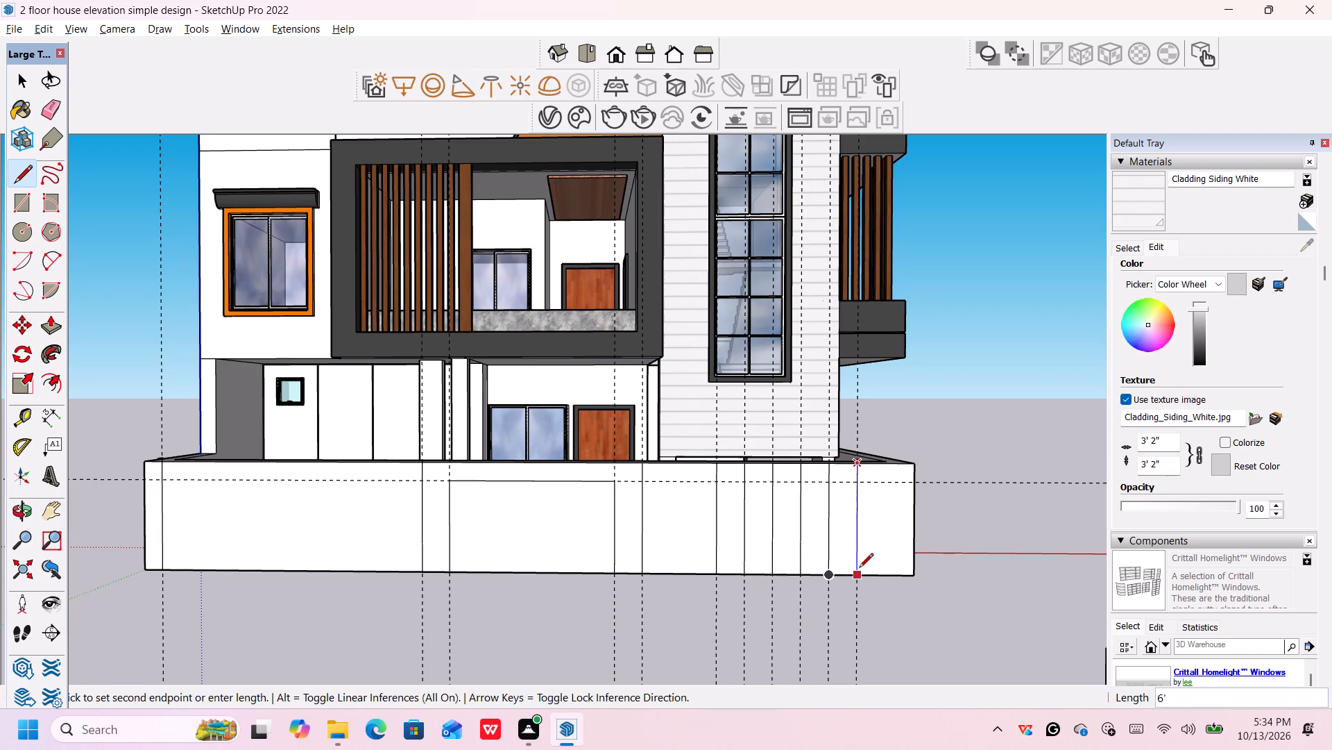
{"action": "left_click", "coordinate": [859, 571]}
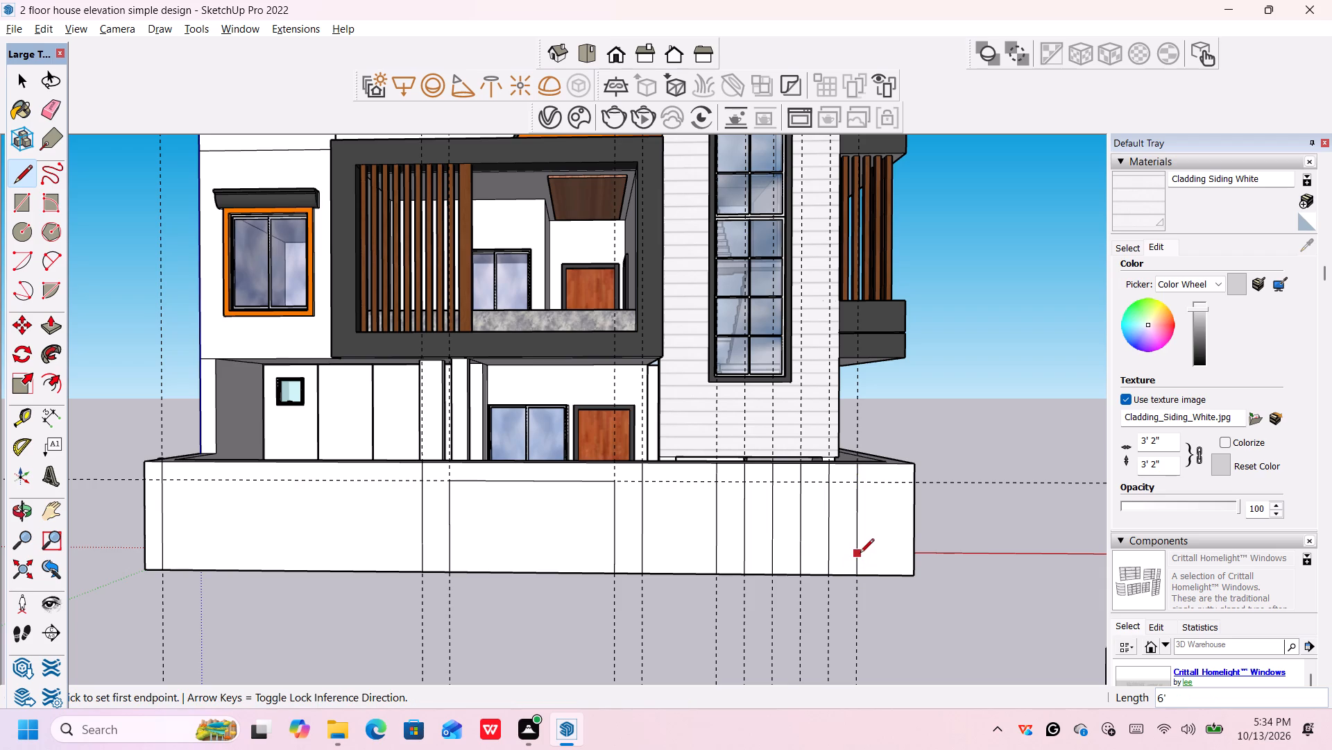
{"action": "key", "text": "space"}
{"action": "scroll", "coordinate": [905, 486], "scroll_direction": "down", "scroll_amount": 3}
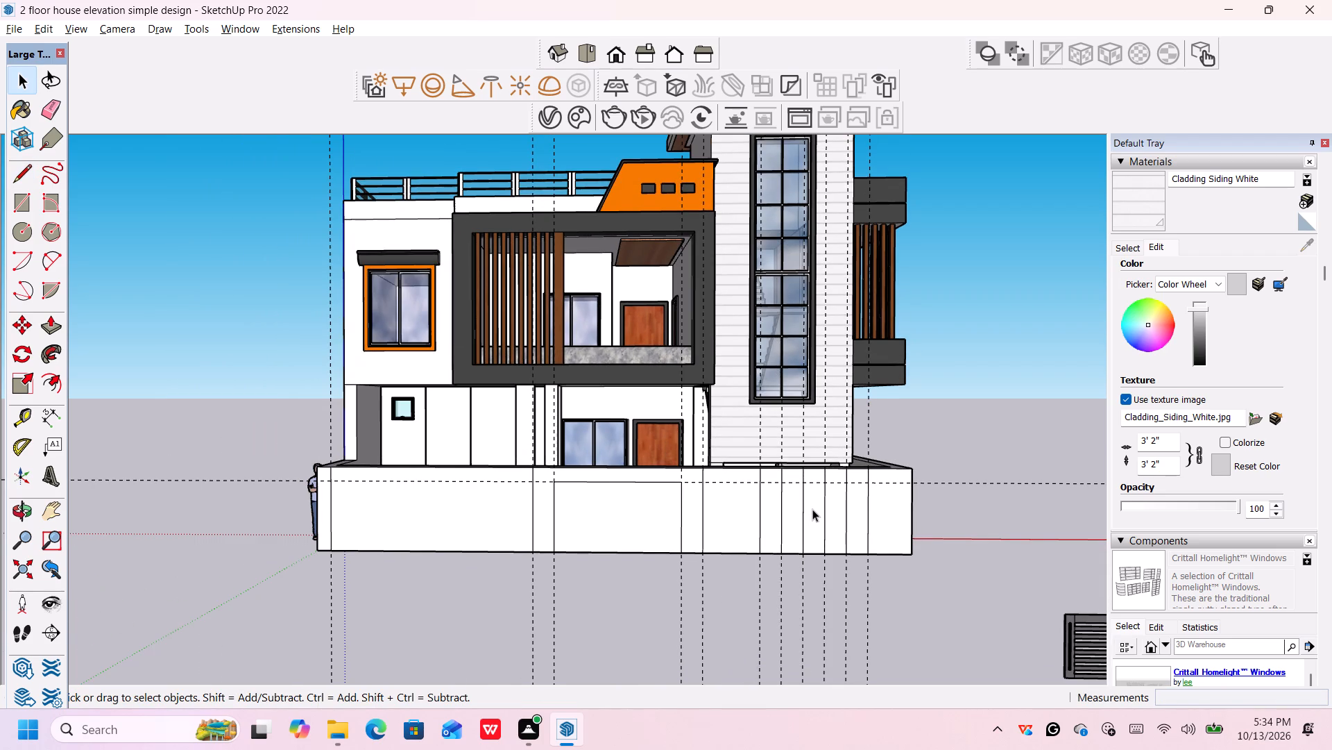
{"action": "scroll", "coordinate": [808, 515], "scroll_direction": "down", "scroll_amount": 1}
{"action": "scroll", "coordinate": [804, 517], "scroll_direction": "up", "scroll_amount": 5}
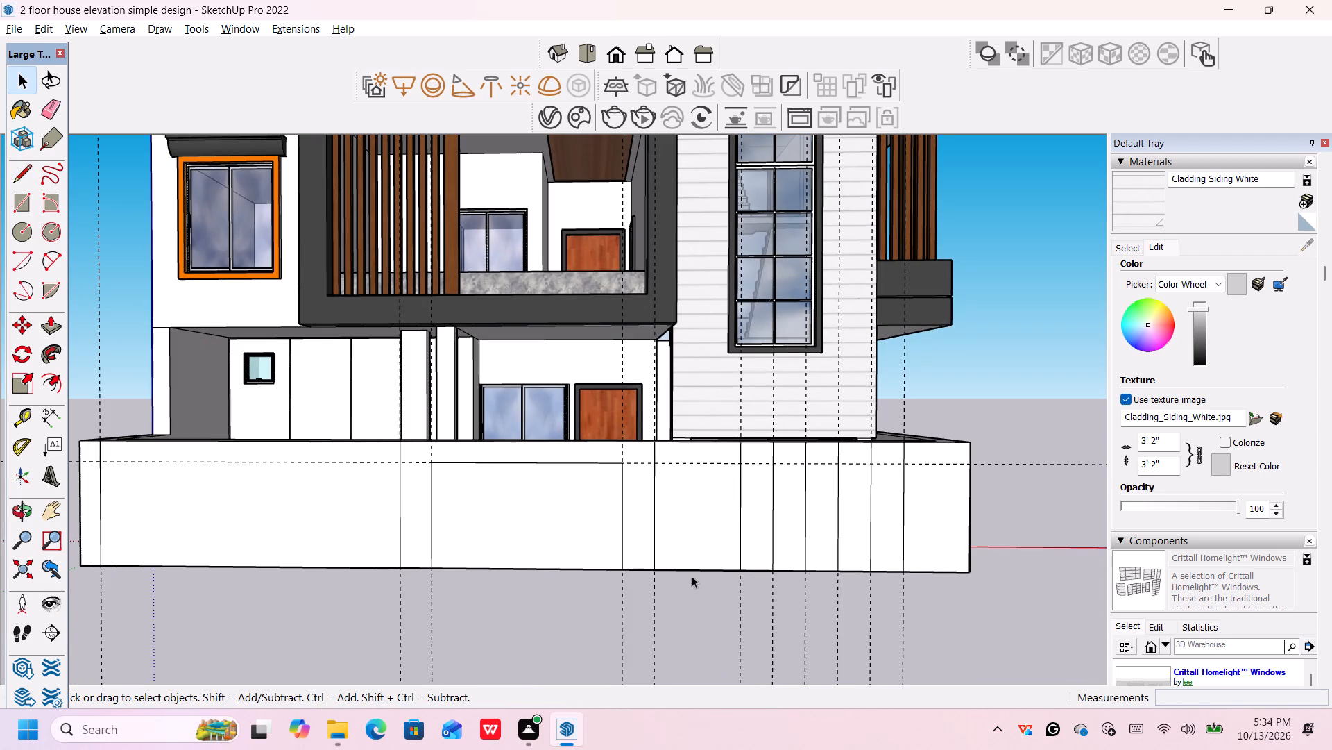
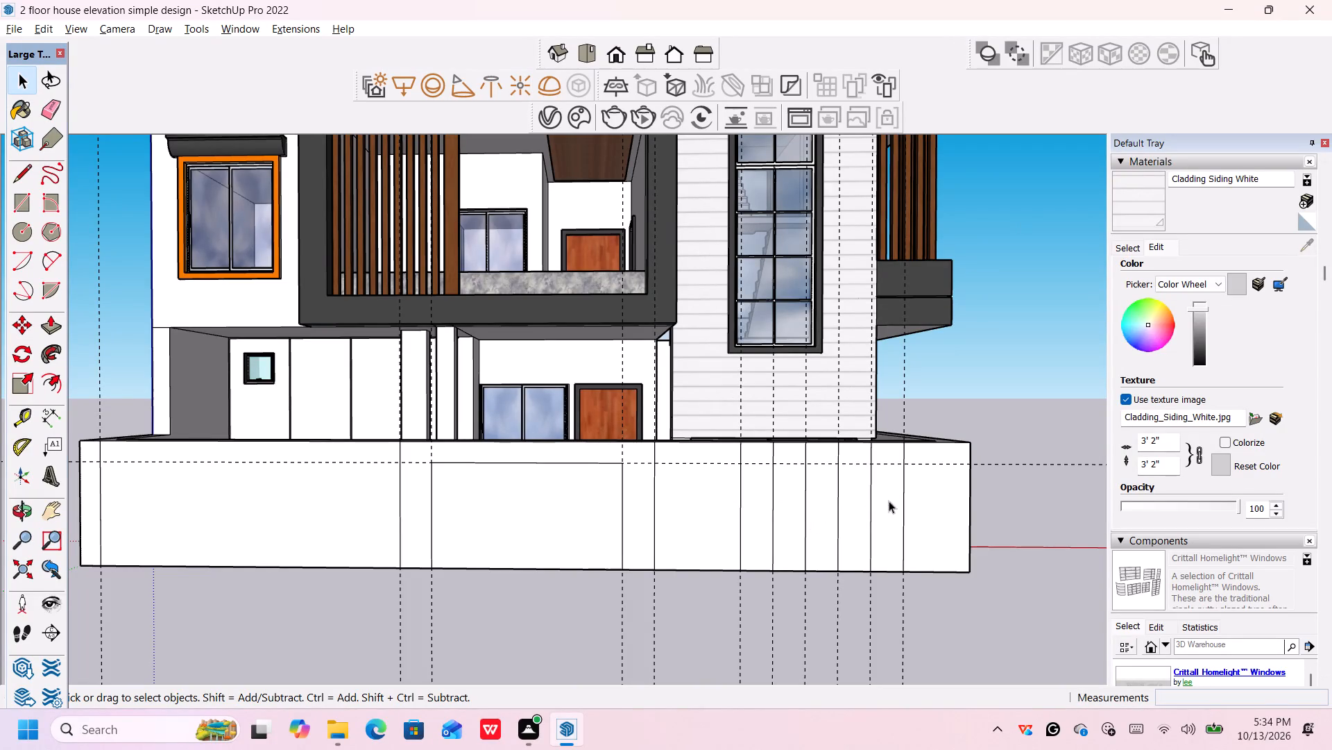
Examine the vertical panel lines and the opening outline along the front boundary wall.
{"action": "scroll", "coordinate": [907, 526], "scroll_direction": "up", "scroll_amount": 1}
{"action": "middle_click_drag", "start_coordinate": [907, 533], "coordinate": [907, 537]}
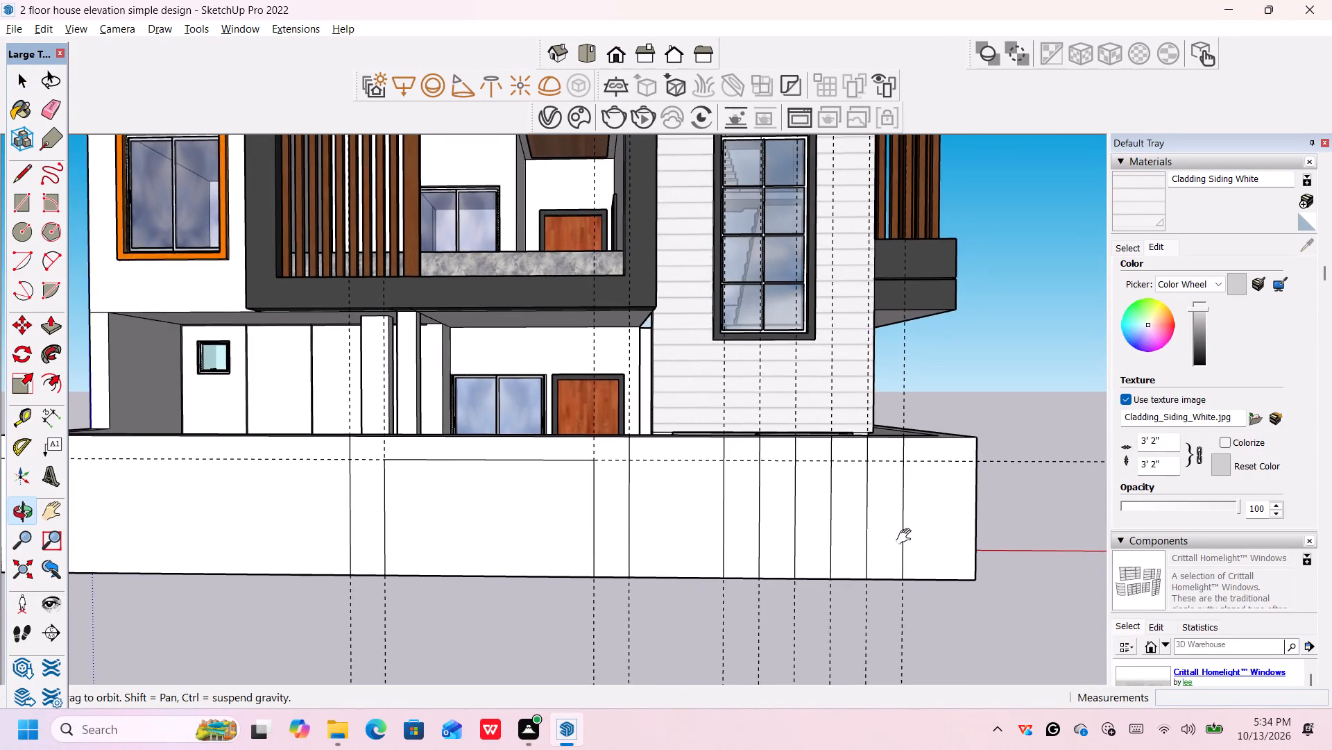
{"action": "middle_click_drag", "start_coordinate": [907, 537], "coordinate": [1068, 565]}
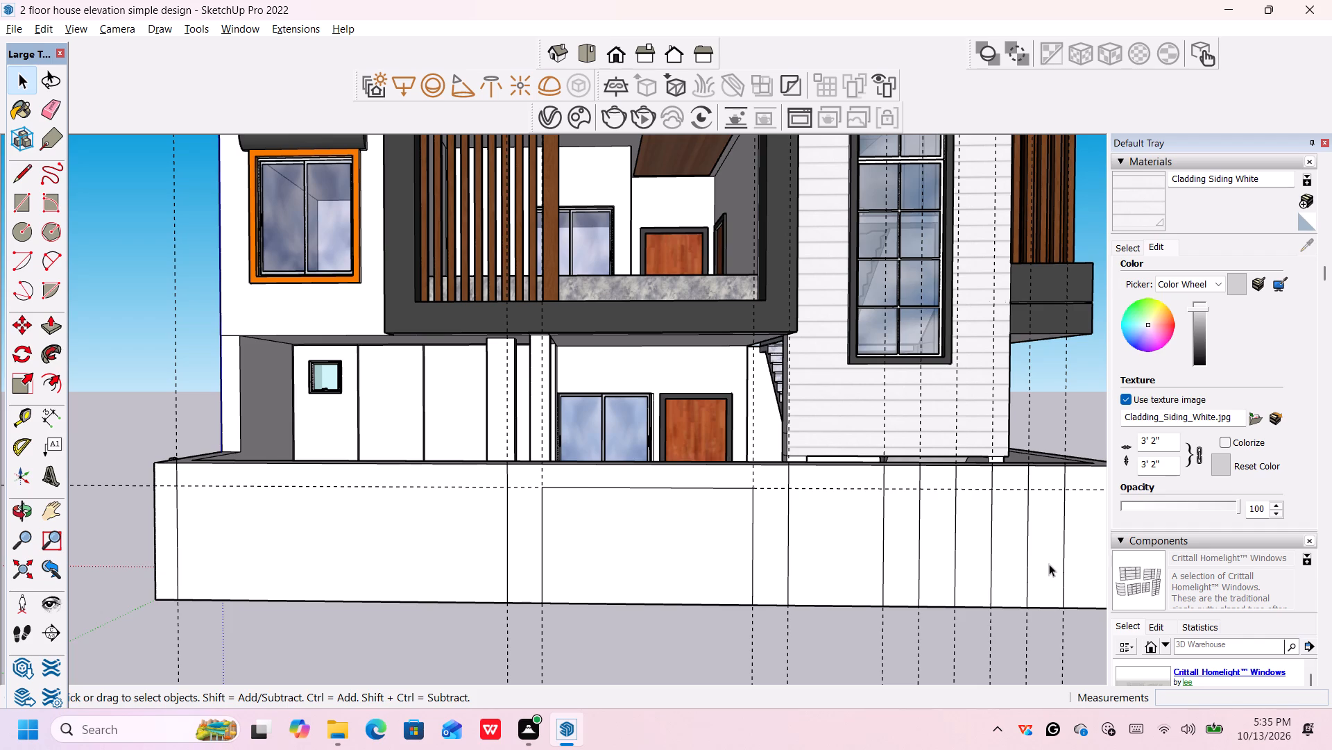
{"action": "key", "text": "l"}
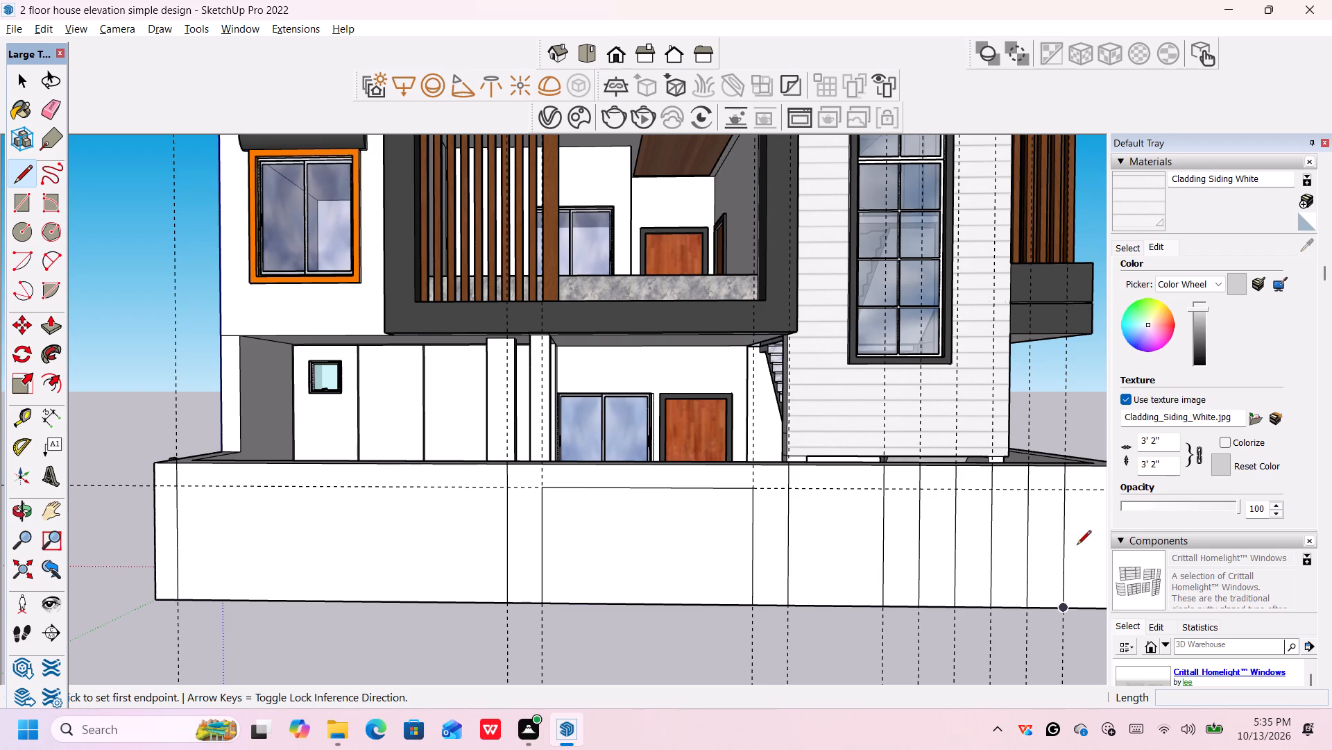
{"action": "scroll", "coordinate": [1077, 546], "scroll_direction": "down", "scroll_amount": 4}
{"action": "middle_click_drag", "start_coordinate": [1077, 546], "coordinate": [1045, 530], "text": "shift"}
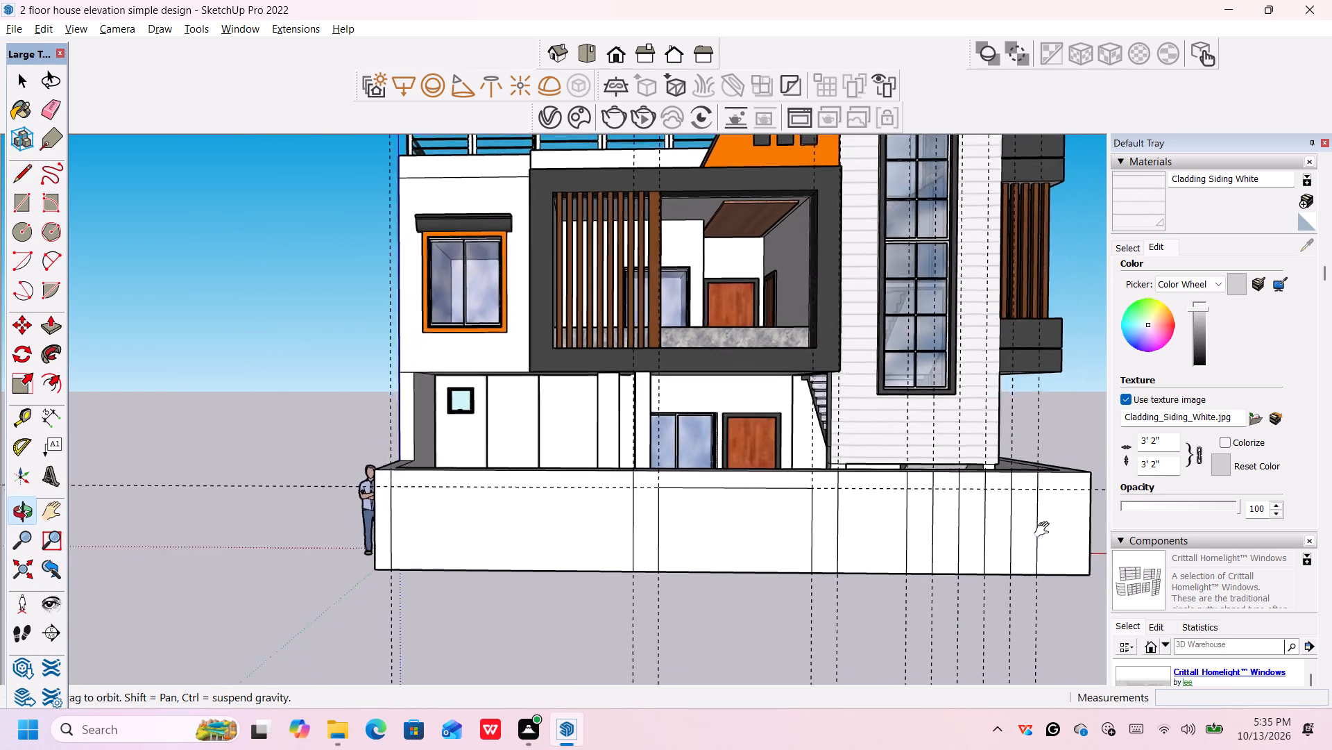
{"action": "middle_click_drag", "start_coordinate": [1045, 530], "coordinate": [979, 509], "text": "shift"}
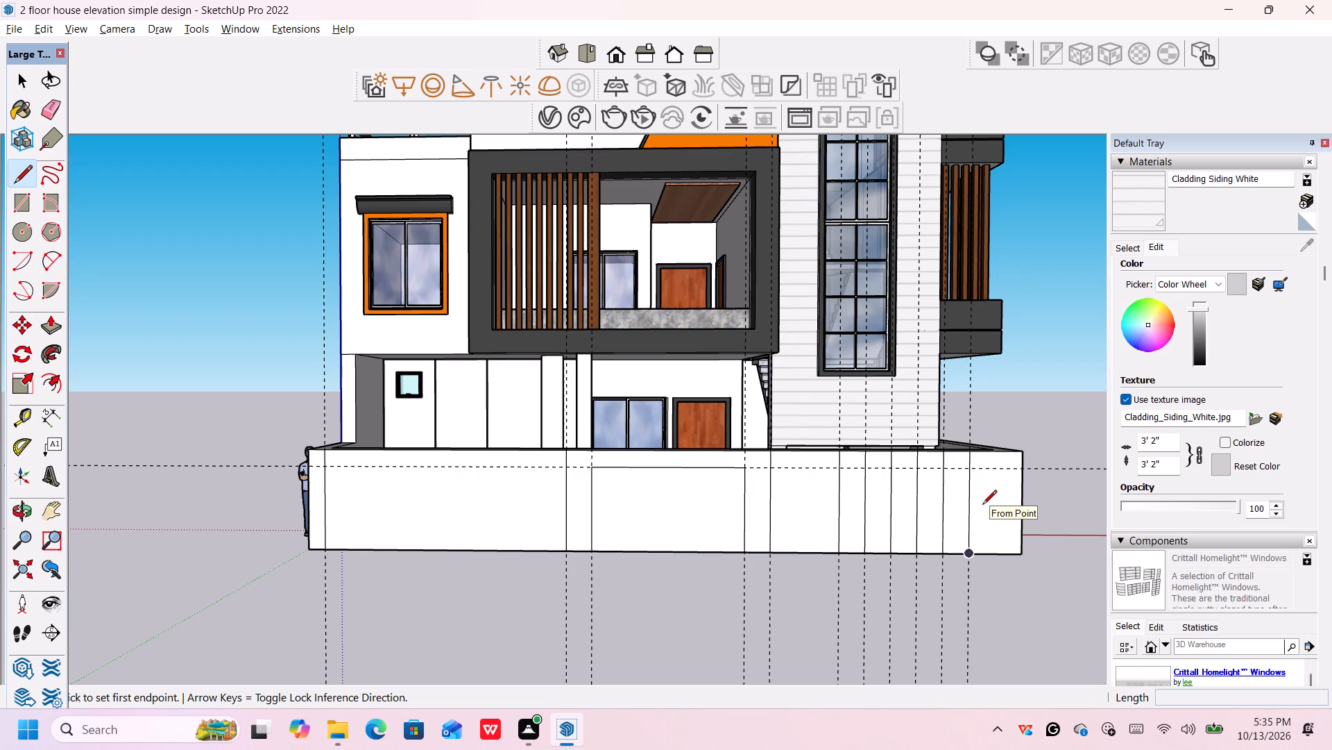
{"action": "scroll", "coordinate": [984, 502], "scroll_direction": "up", "scroll_amount": 1}
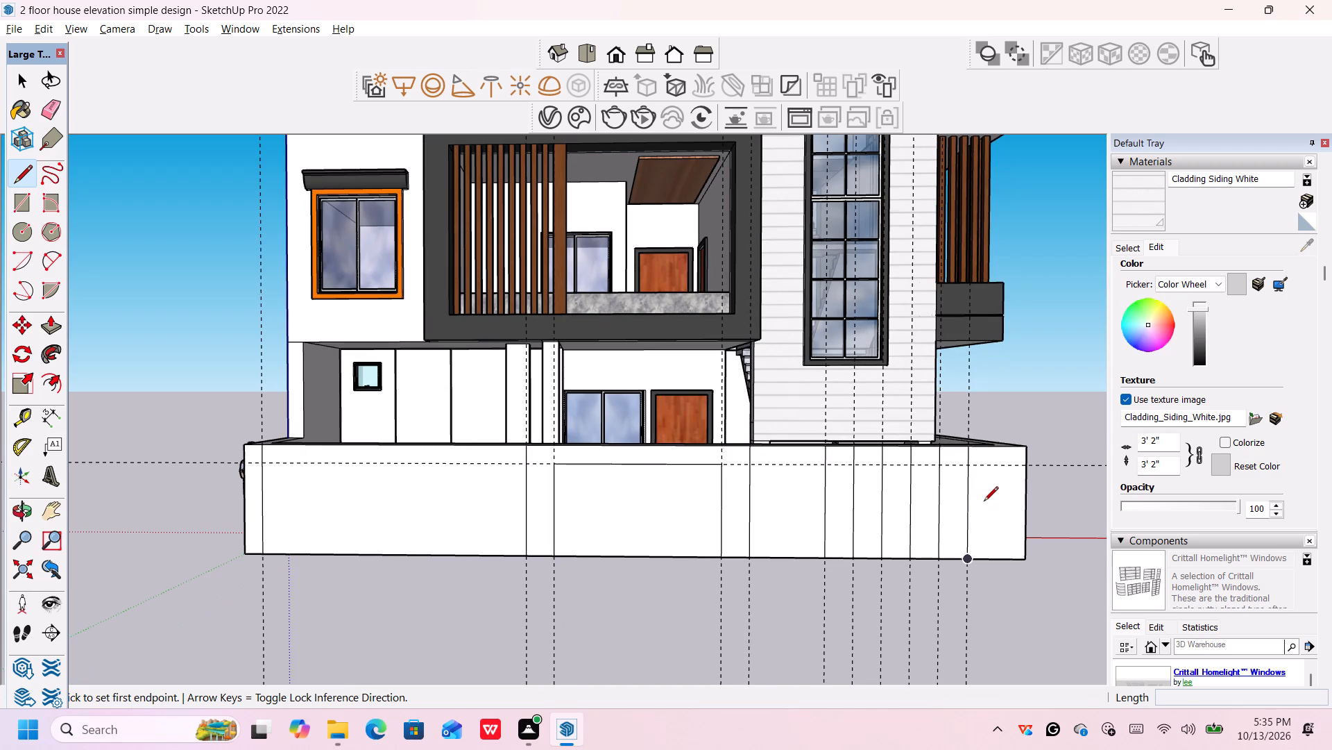
{"action": "middle_click_drag", "start_coordinate": [962, 493], "coordinate": [947, 494]}
{"action": "scroll", "coordinate": [931, 494], "scroll_direction": "up", "scroll_amount": 3}
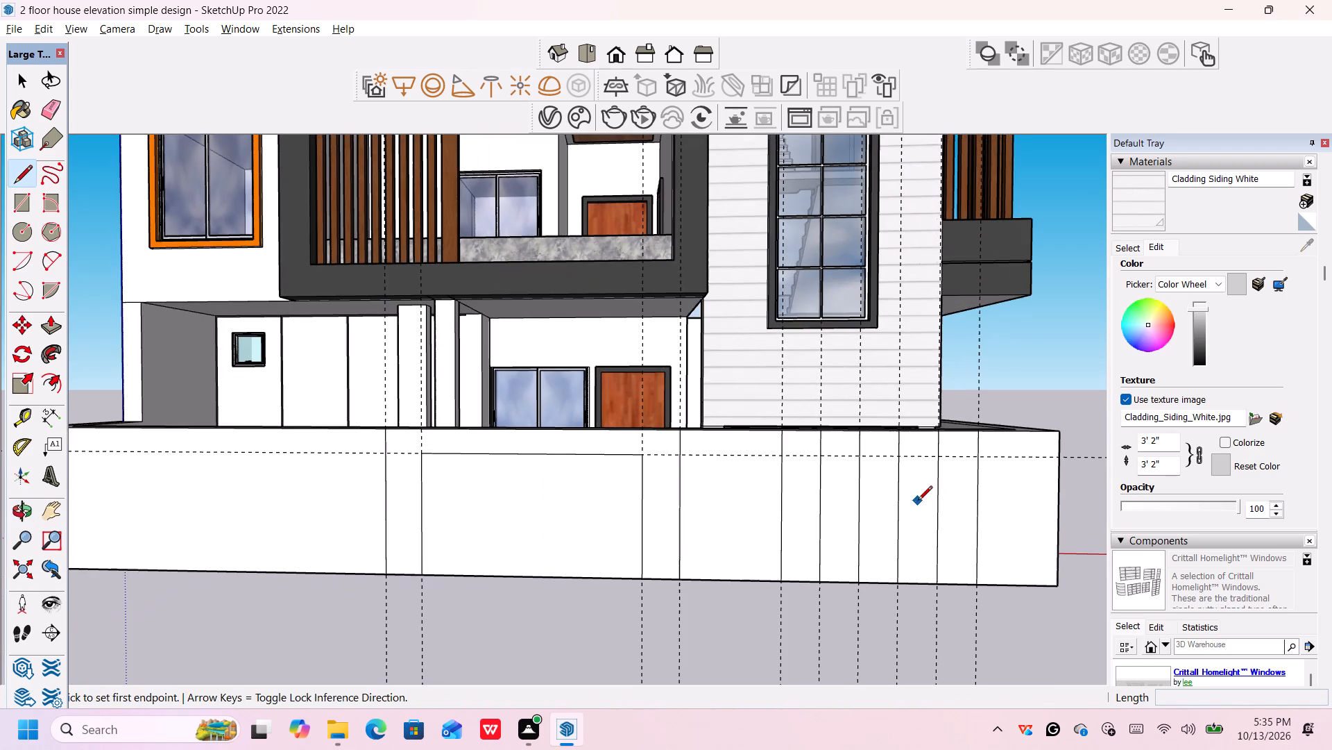
{"action": "scroll", "coordinate": [796, 451], "scroll_direction": "up", "scroll_amount": 1}
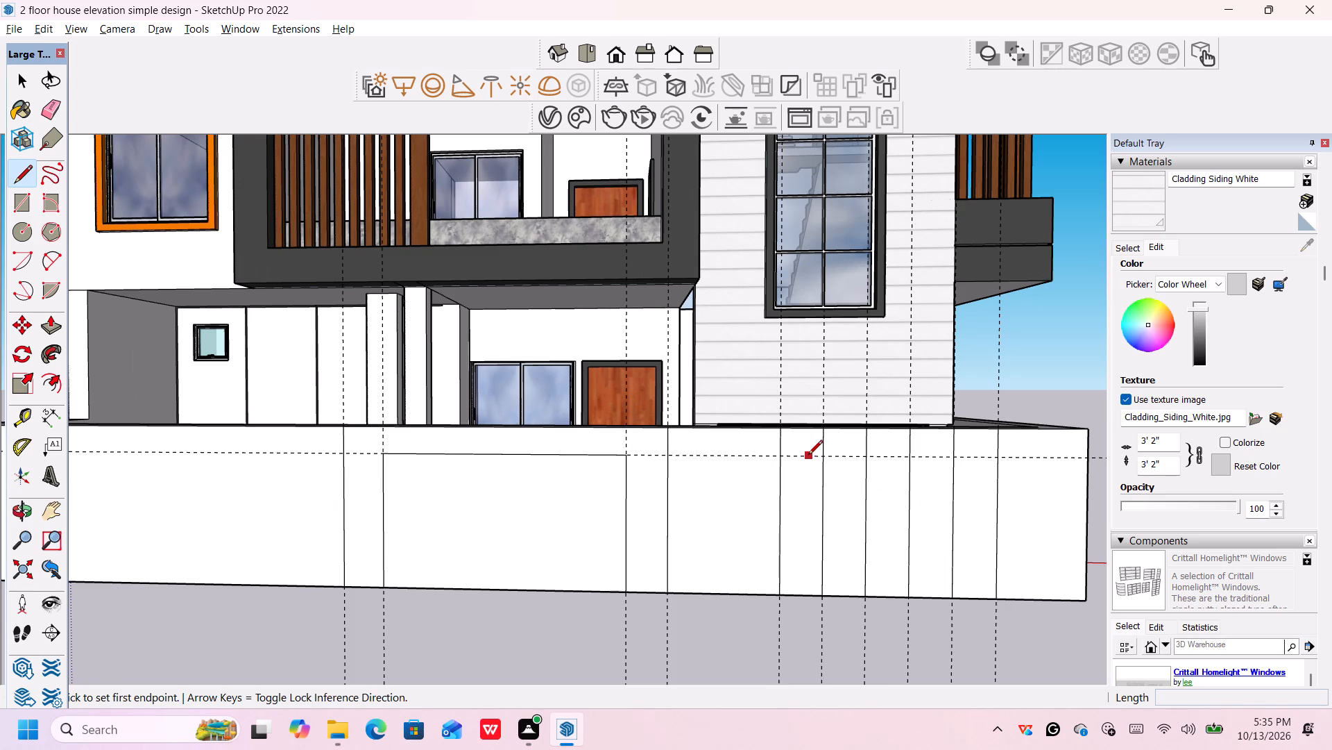
{"action": "scroll", "coordinate": [810, 453], "scroll_direction": "down", "scroll_amount": 3}
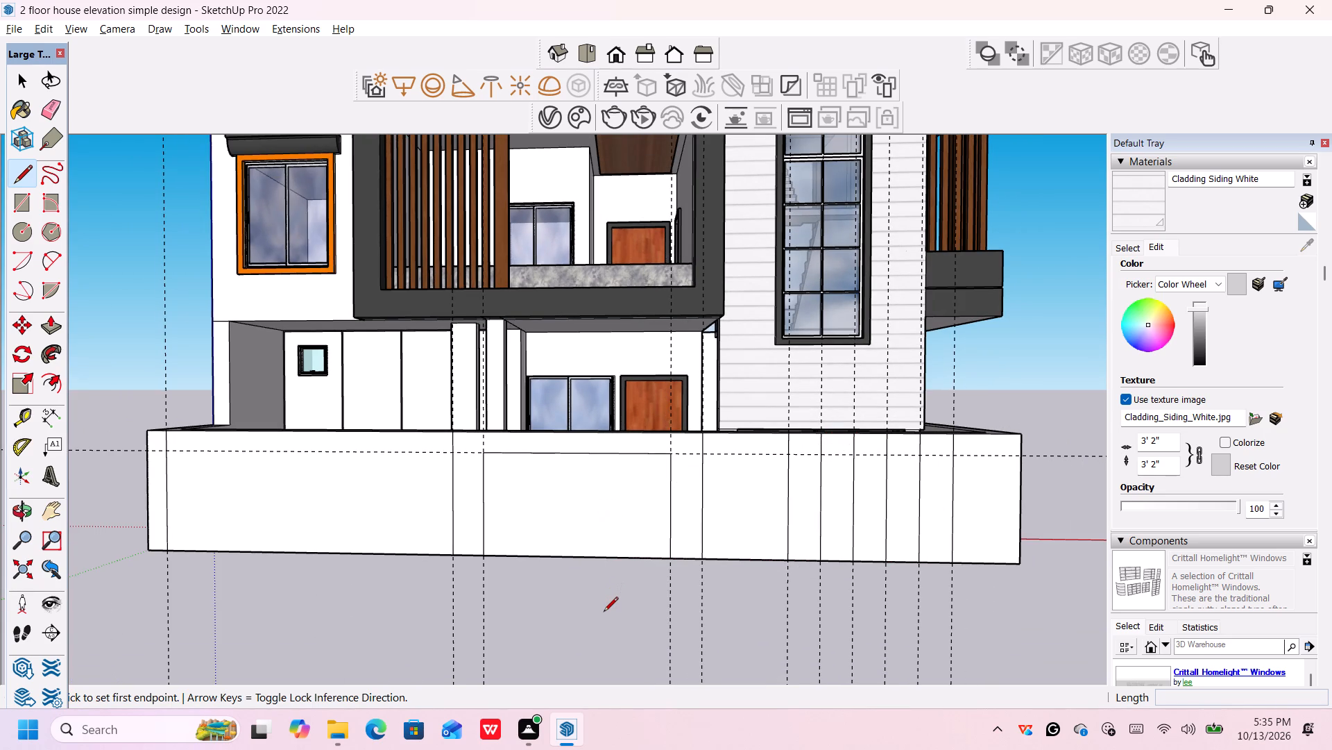
Delete the 5' high opening outline on the front boundary wall: its horizontal top line and both vertical side lines.
{"action": "key", "text": "space"}
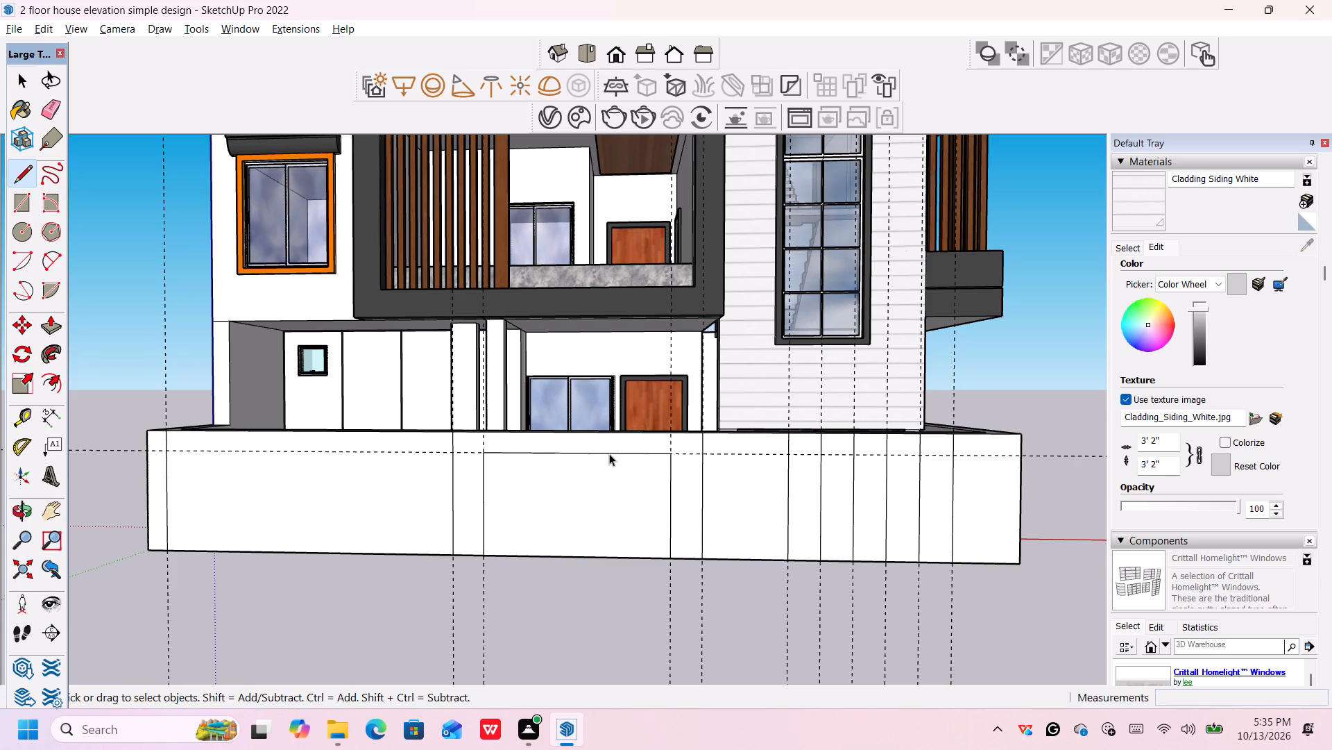
{"action": "left_click", "coordinate": [609, 453]}
{"action": "key", "text": "Delete"}
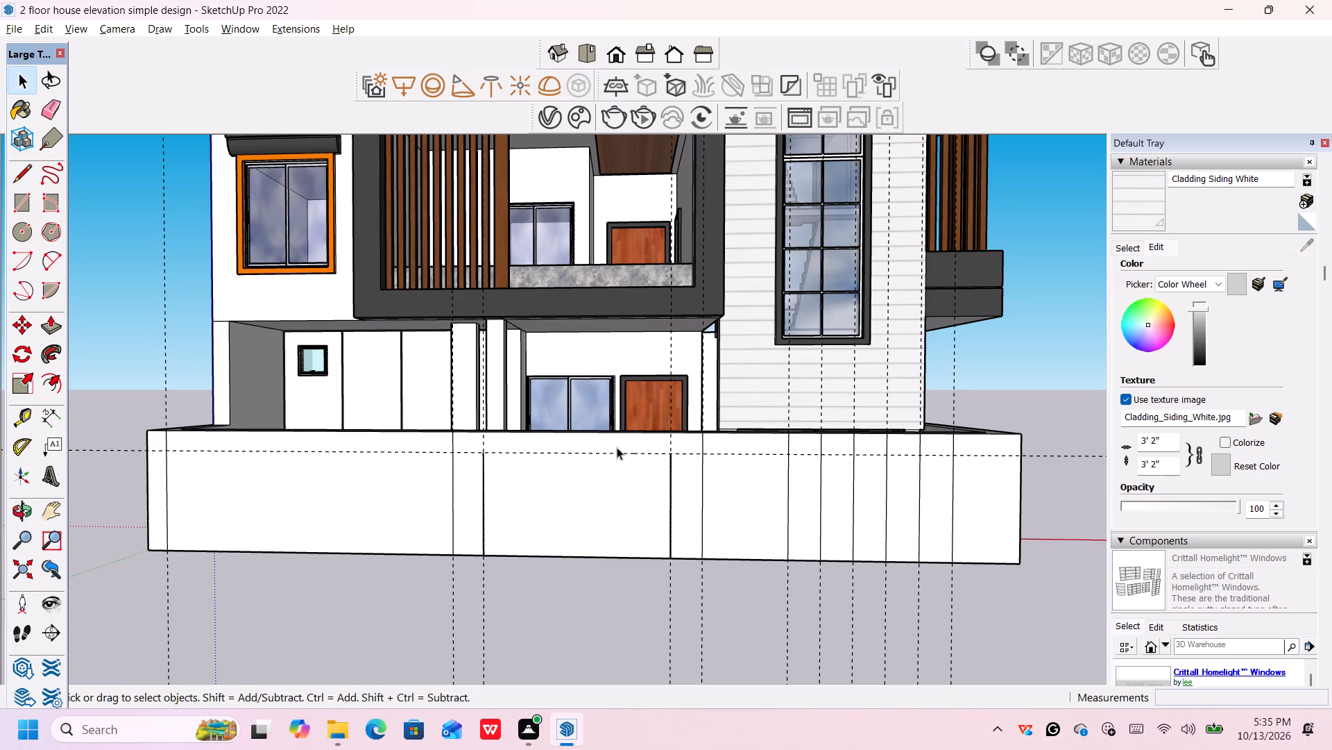
{"action": "middle_click_drag", "start_coordinate": [617, 451], "coordinate": [627, 492]}
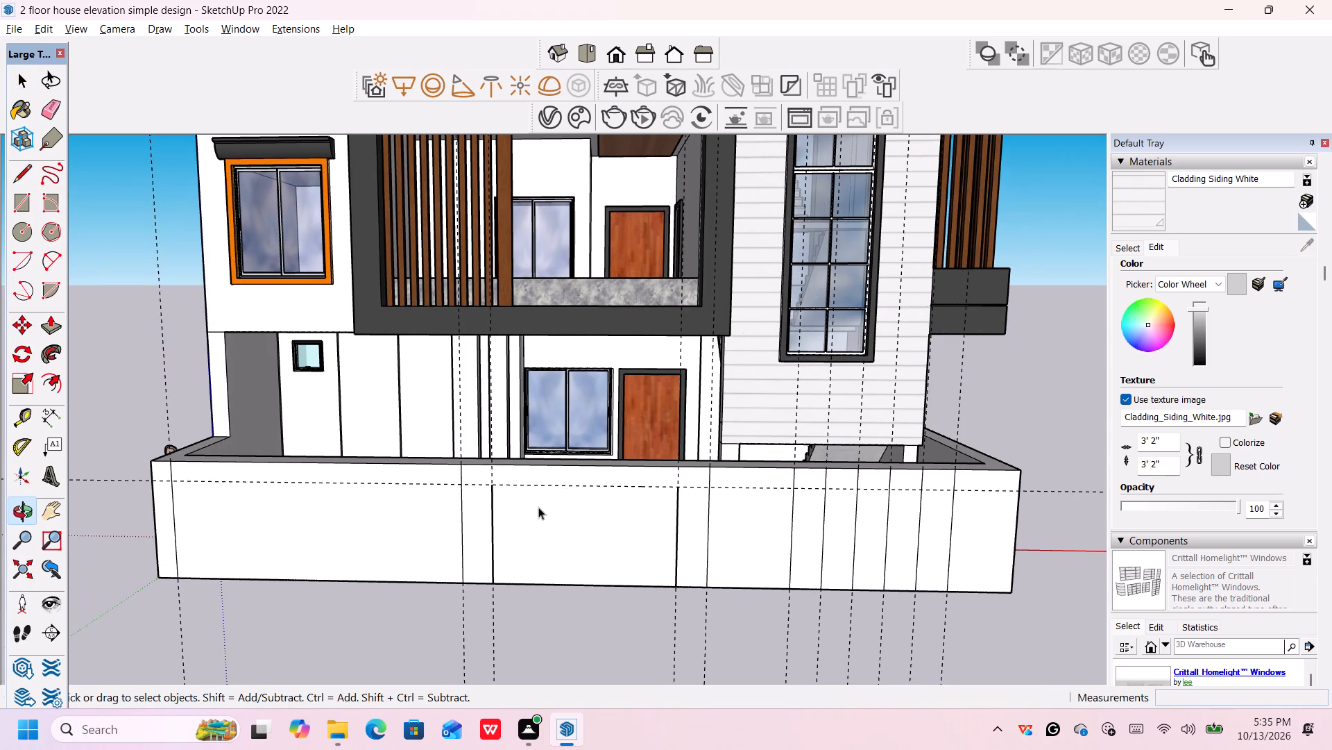
{"action": "scroll", "coordinate": [489, 530], "scroll_direction": "up", "scroll_amount": 2}
{"action": "left_click", "coordinate": [493, 518]}
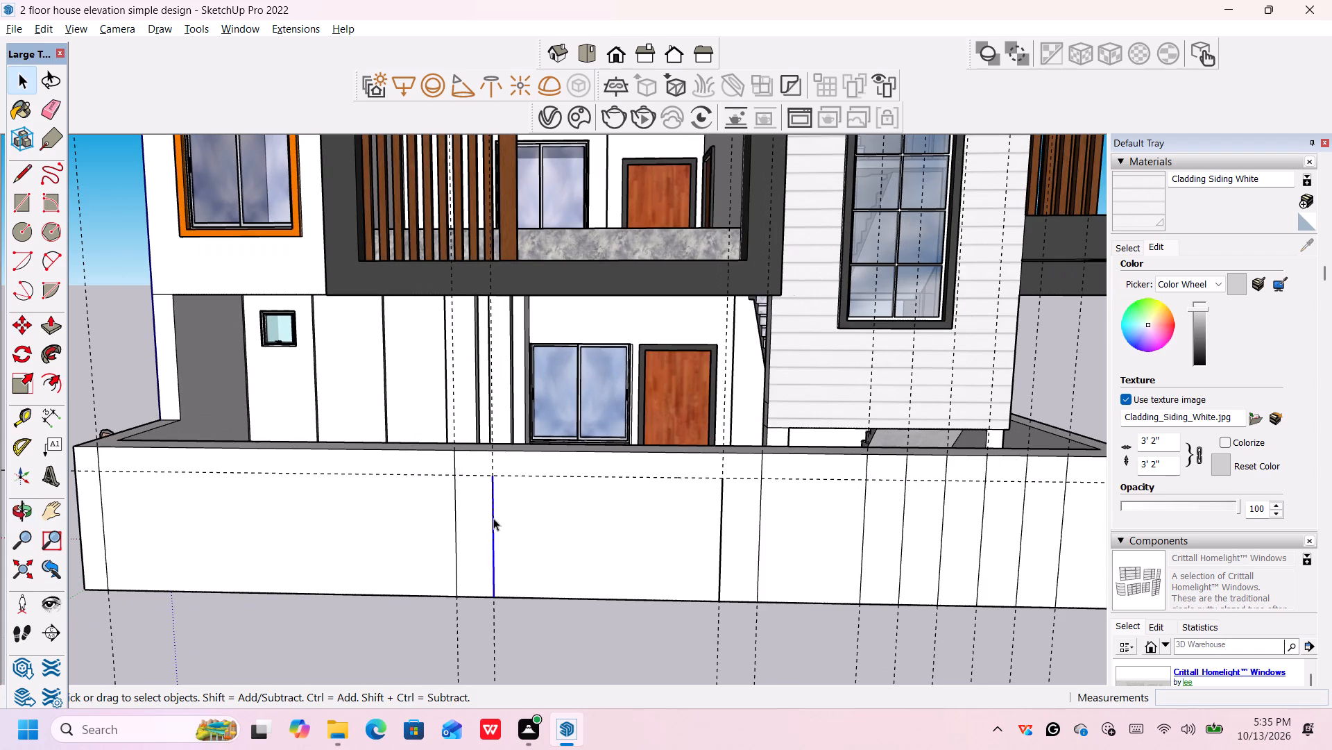
{"action": "key", "text": "Delete"}
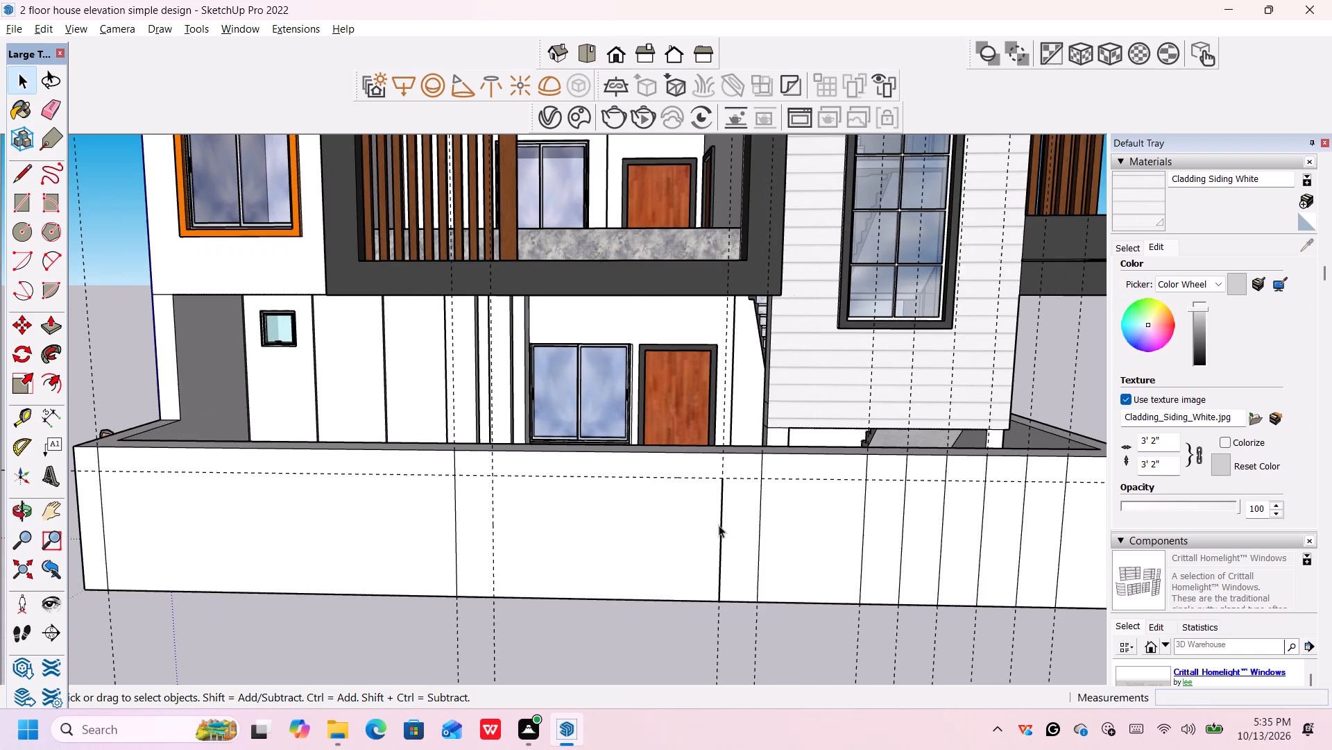
{"action": "left_click", "coordinate": [718, 525]}
{"action": "left_click", "coordinate": [670, 638]}
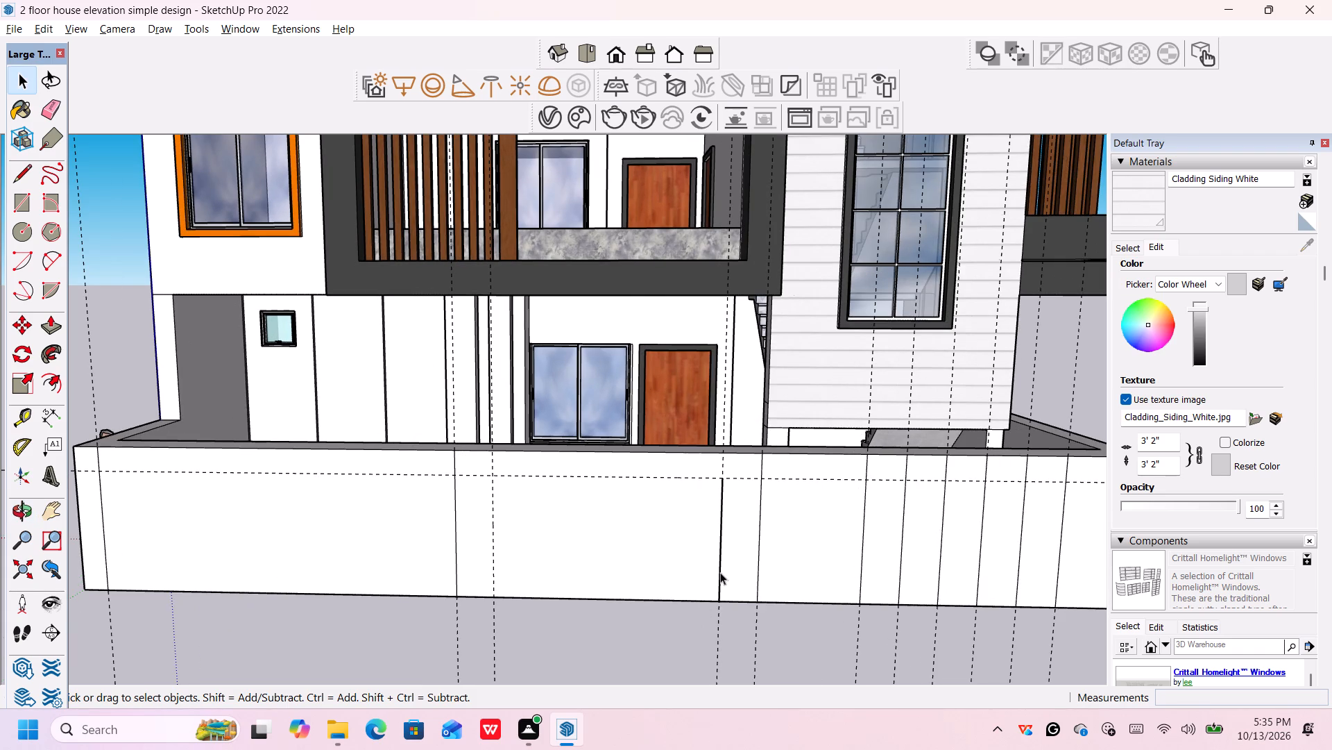
{"action": "left_click", "coordinate": [720, 572]}
{"action": "key", "text": "Delete"}
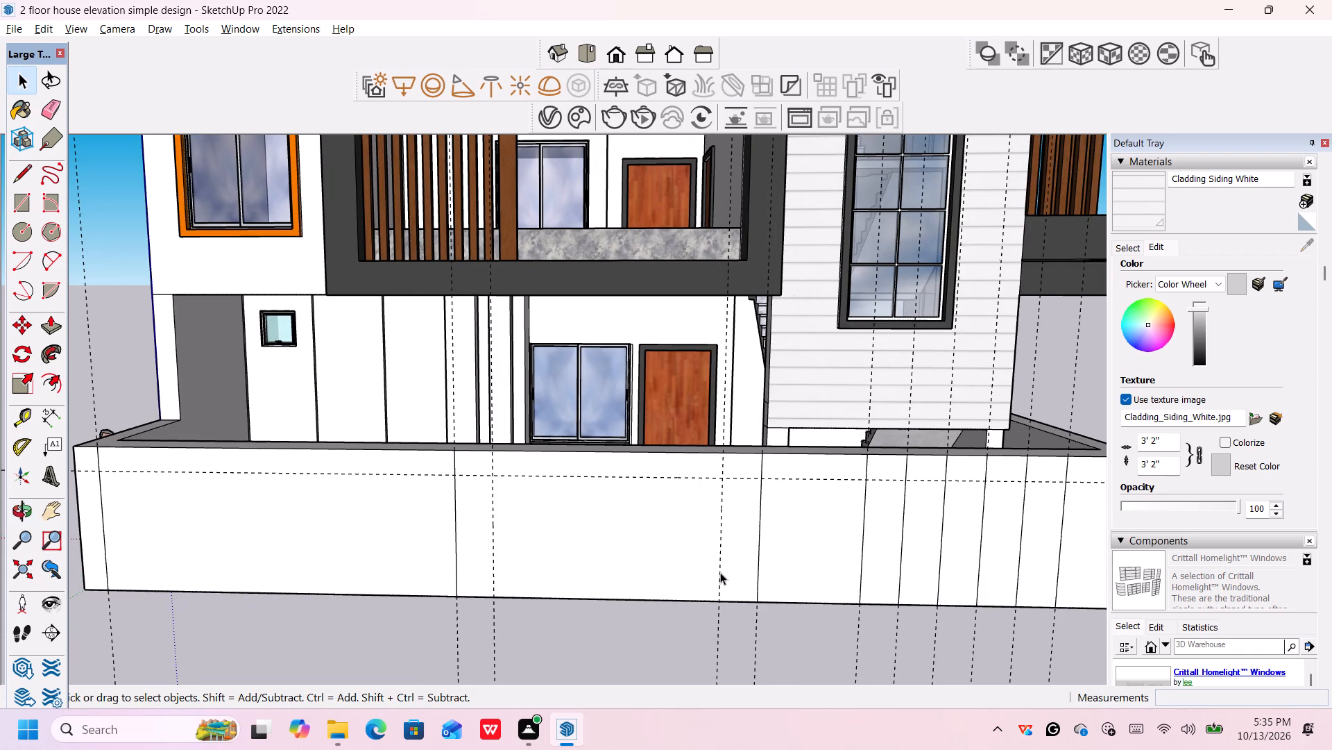
Draw 6' vertical lines from top to bottom edge of the boundary wall along the two guides where the opening sides were.
{"action": "key", "text": "l"}
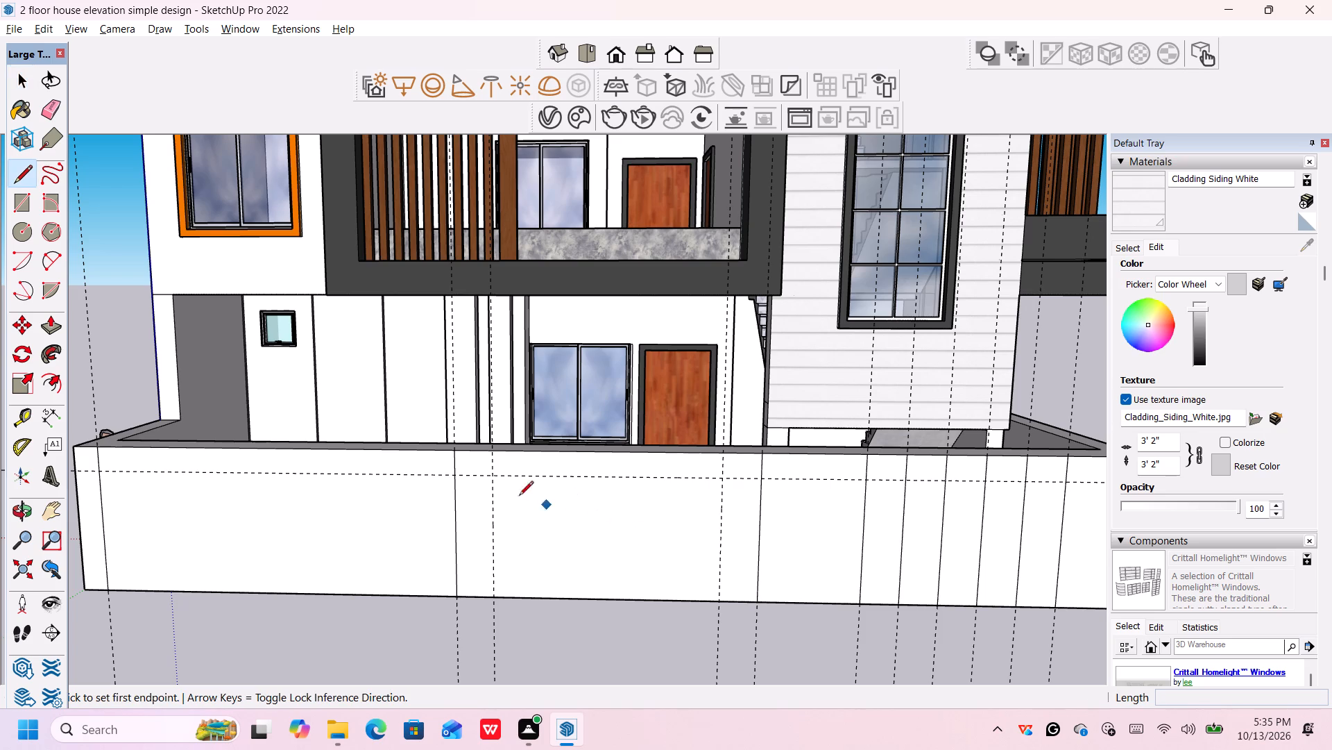
{"action": "left_click", "coordinate": [493, 453]}
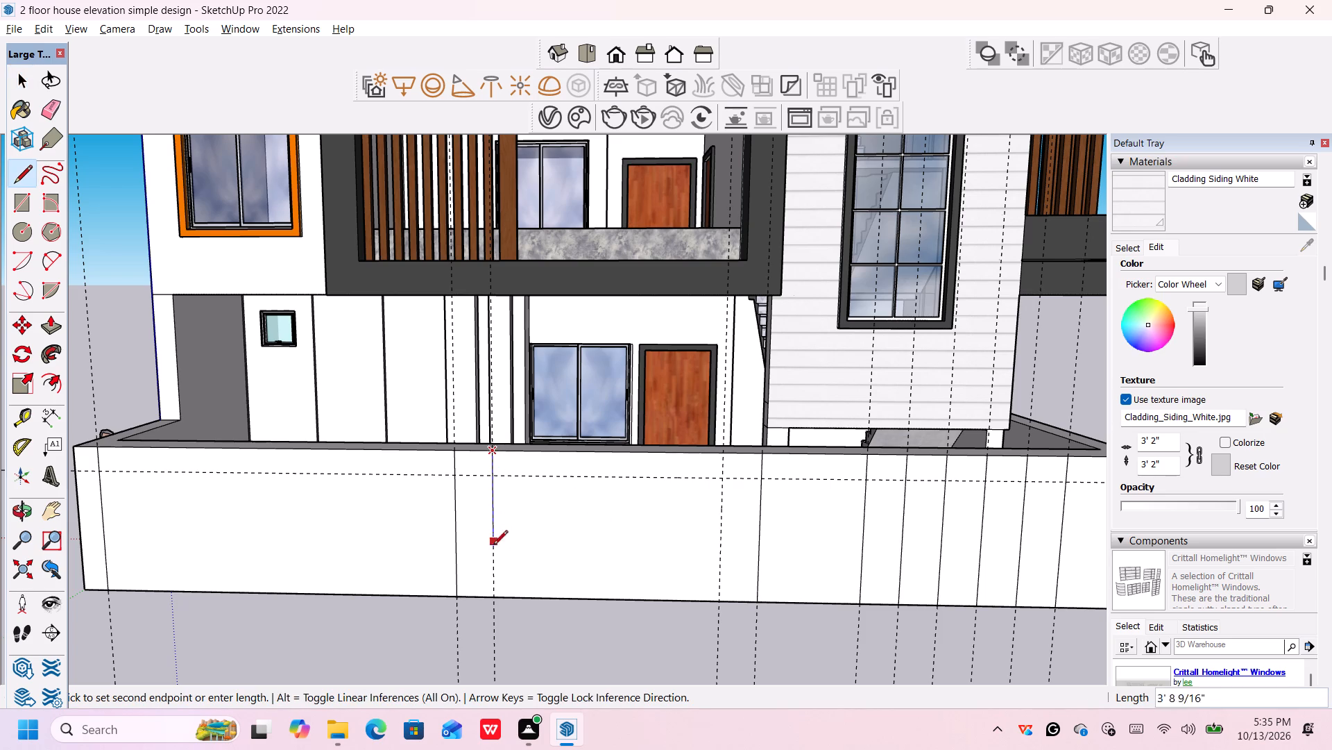
{"action": "left_click", "coordinate": [495, 595]}
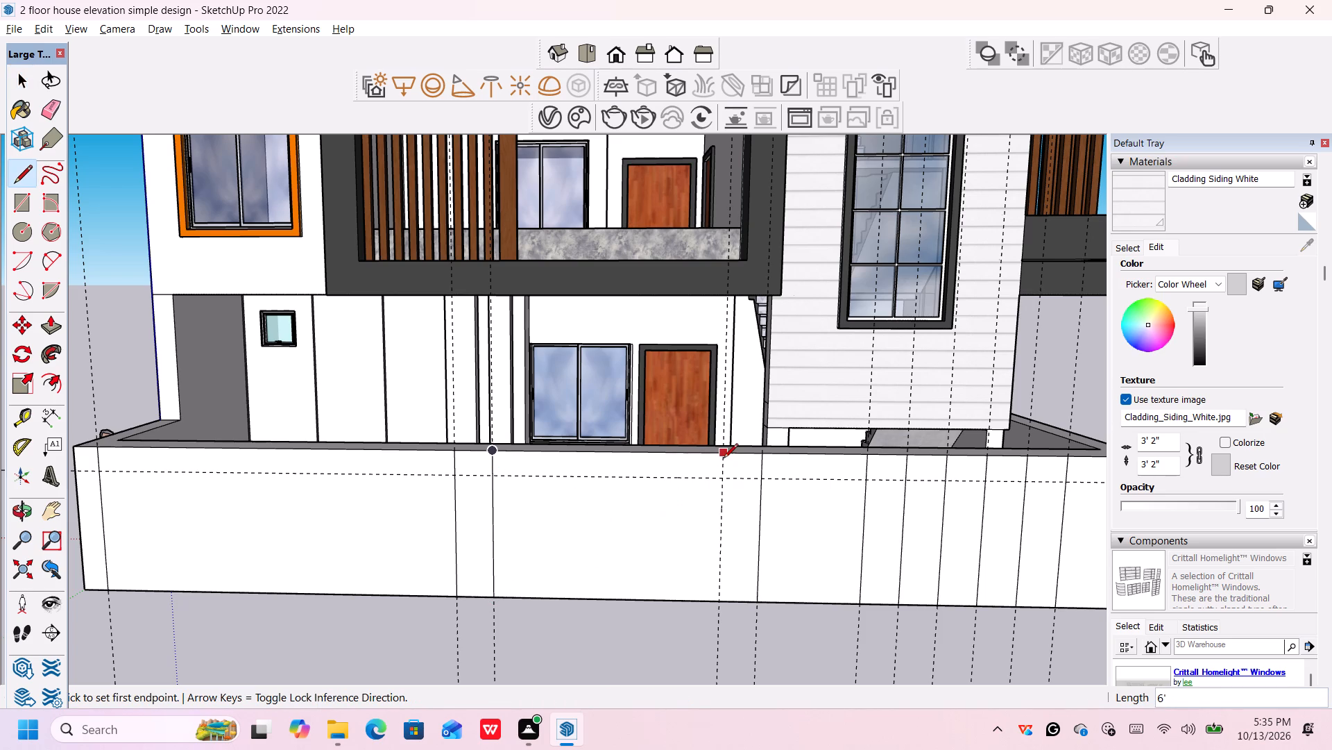
{"action": "left_click", "coordinate": [724, 459]}
{"action": "left_click", "coordinate": [726, 603]}
Draw a 1' 6" line across the boundary wall's top, from the inner corner near the standing figure to the end panel line.
{"action": "middle_click_drag", "start_coordinate": [778, 475], "coordinate": [787, 423]}
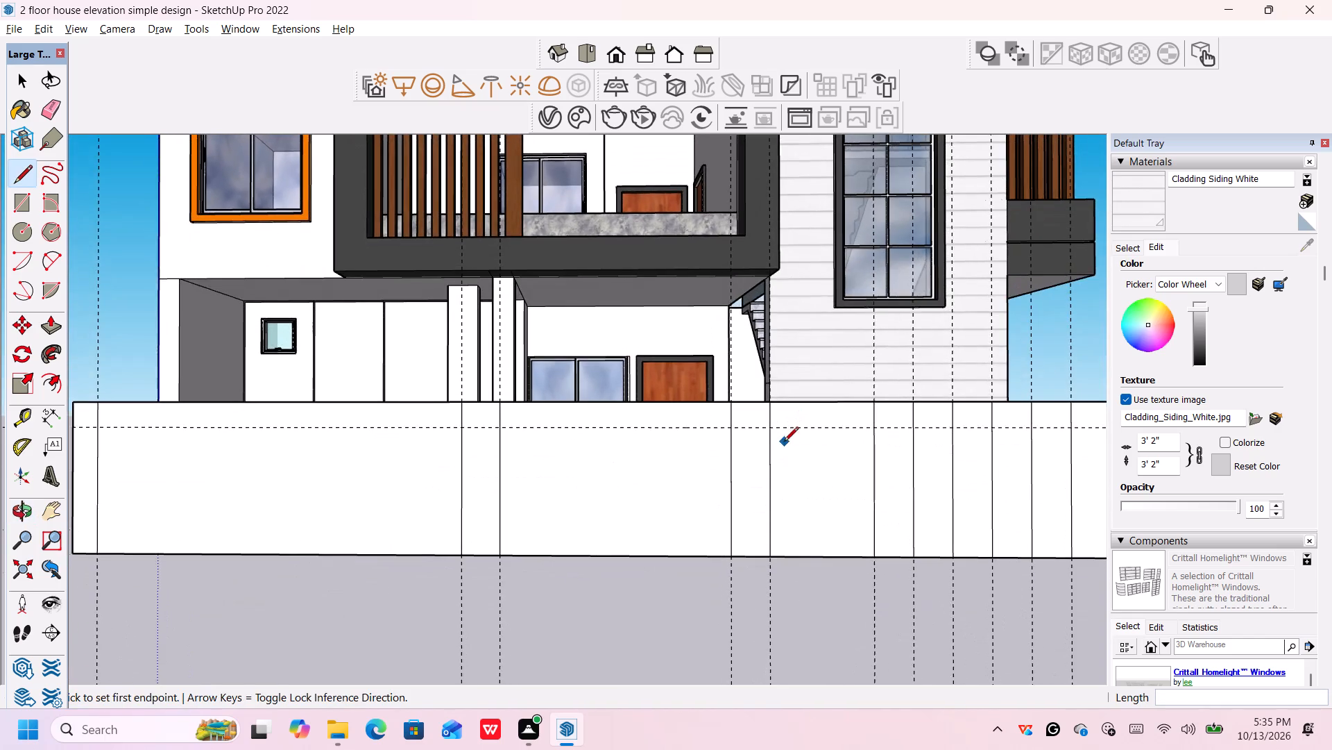
{"action": "scroll", "coordinate": [784, 442], "scroll_direction": "down", "scroll_amount": 4}
{"action": "middle_click_drag", "start_coordinate": [717, 557], "coordinate": [722, 582]}
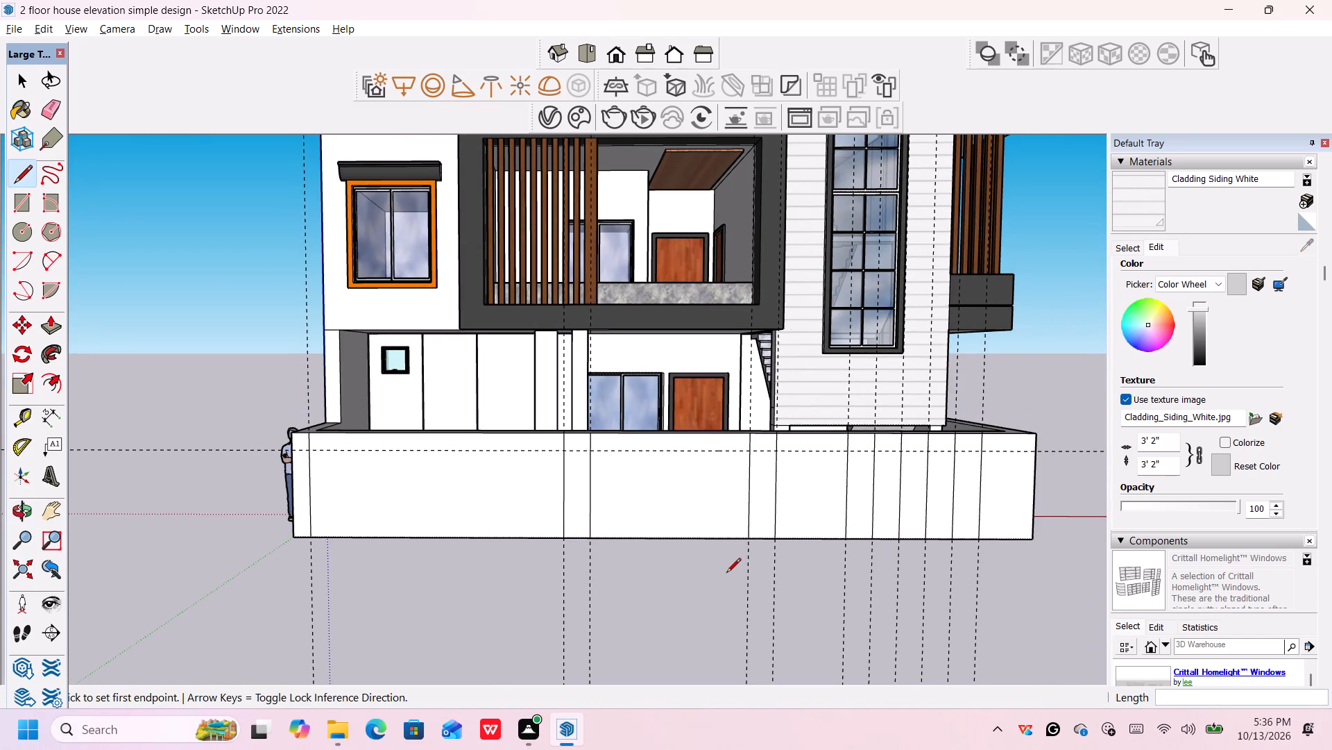
{"action": "key", "text": "space"}
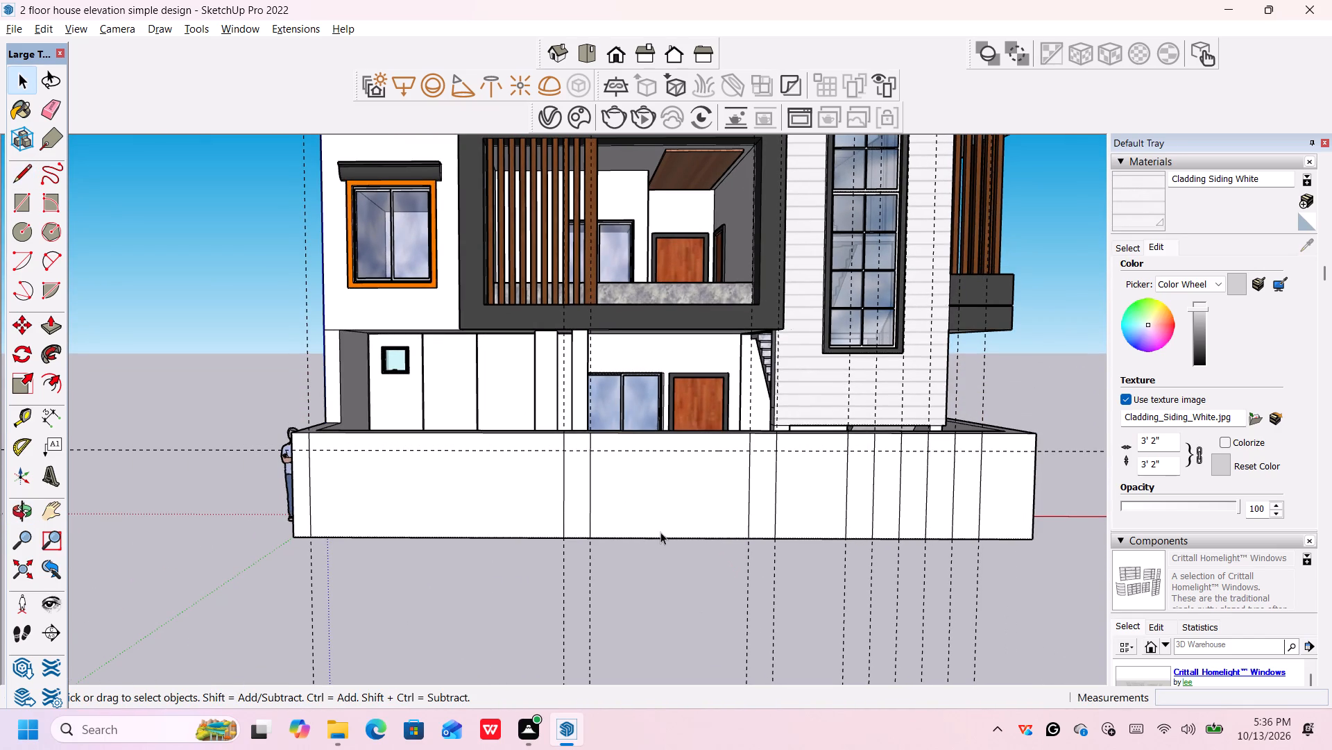
{"action": "scroll", "coordinate": [284, 442], "scroll_direction": "up", "scroll_amount": 2}
{"action": "middle_click_drag", "start_coordinate": [323, 449], "coordinate": [356, 504]}
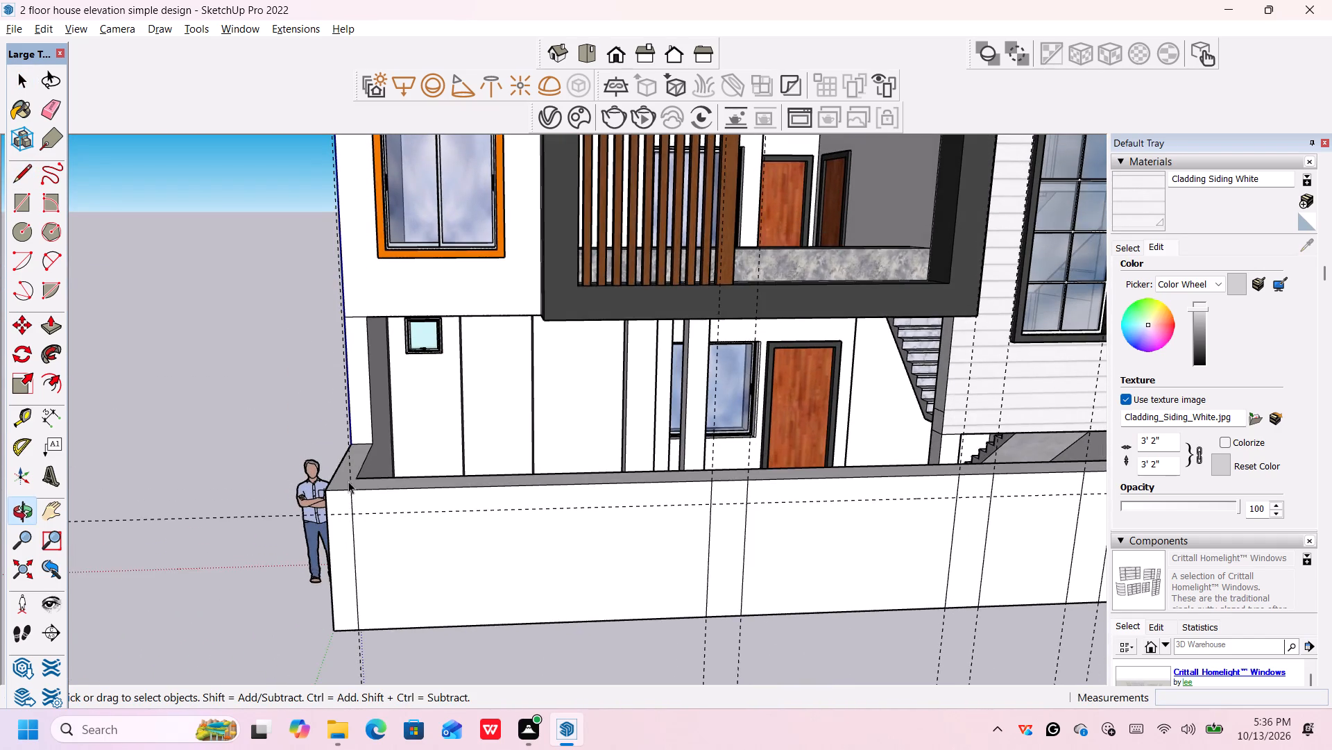
{"action": "scroll", "coordinate": [348, 481], "scroll_direction": "up", "scroll_amount": 3}
{"action": "middle_click_drag", "start_coordinate": [360, 487], "coordinate": [360, 521]}
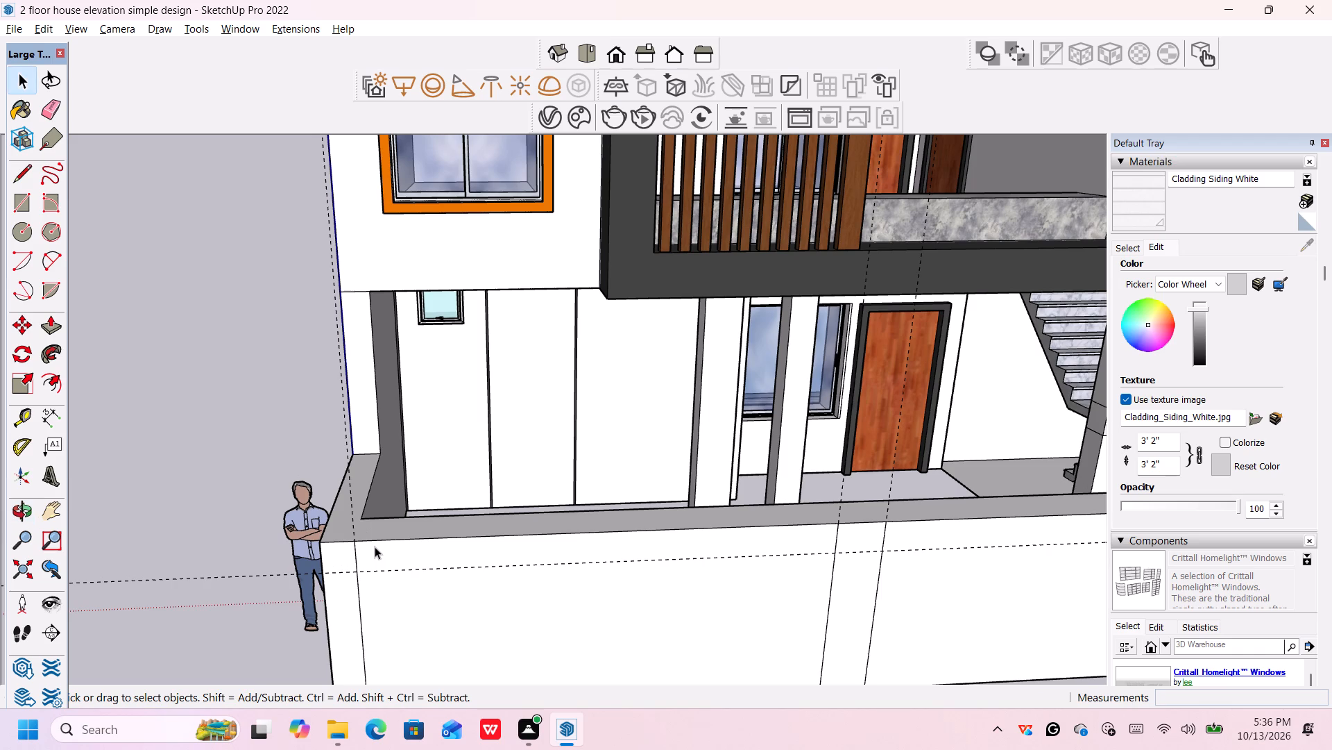
{"action": "key", "text": "l"}
{"action": "left_click", "coordinate": [359, 517]}
{"action": "left_click", "coordinate": [352, 542]}
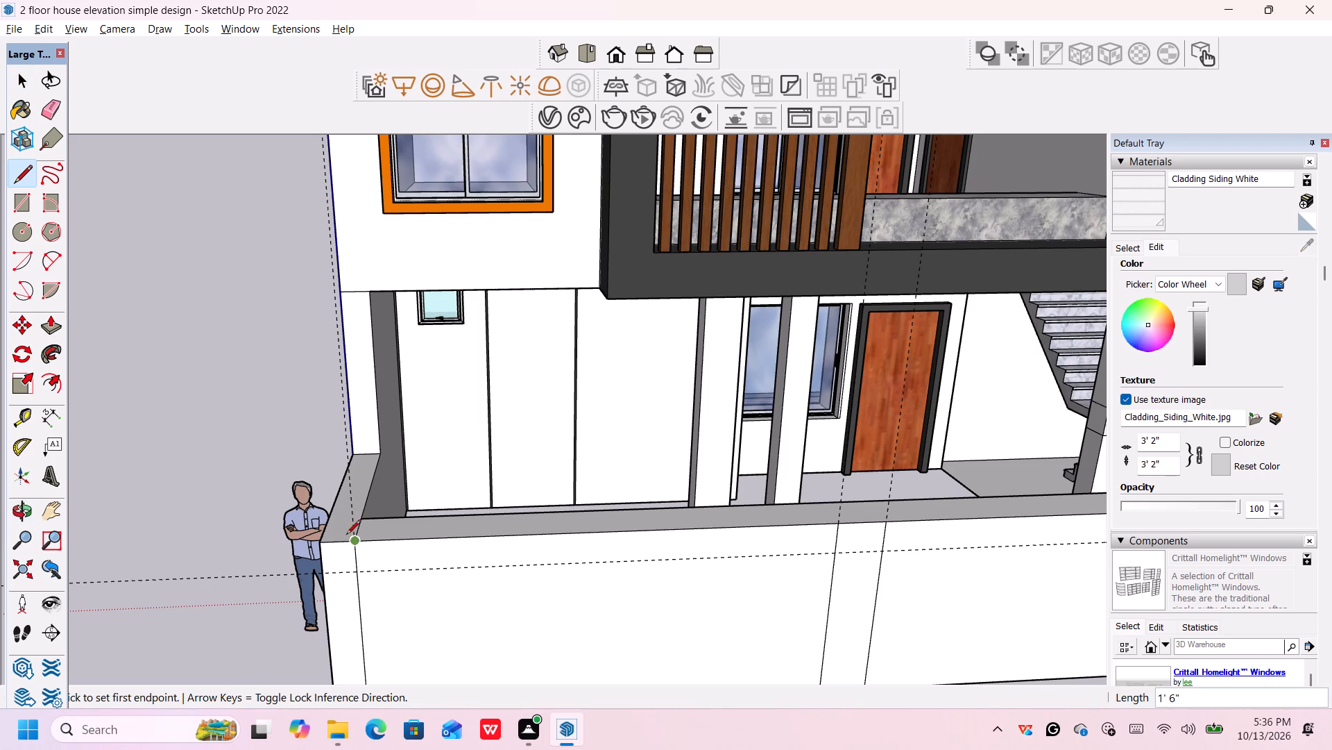
Push/Pull the top face of the side boundary wall beside the standing figure, including its front corner, up by 1'.
{"action": "key", "text": "space"}
{"action": "scroll", "coordinate": [411, 506], "scroll_direction": "down", "scroll_amount": 5}
{"action": "scroll", "coordinate": [414, 539], "scroll_direction": "up", "scroll_amount": 2}
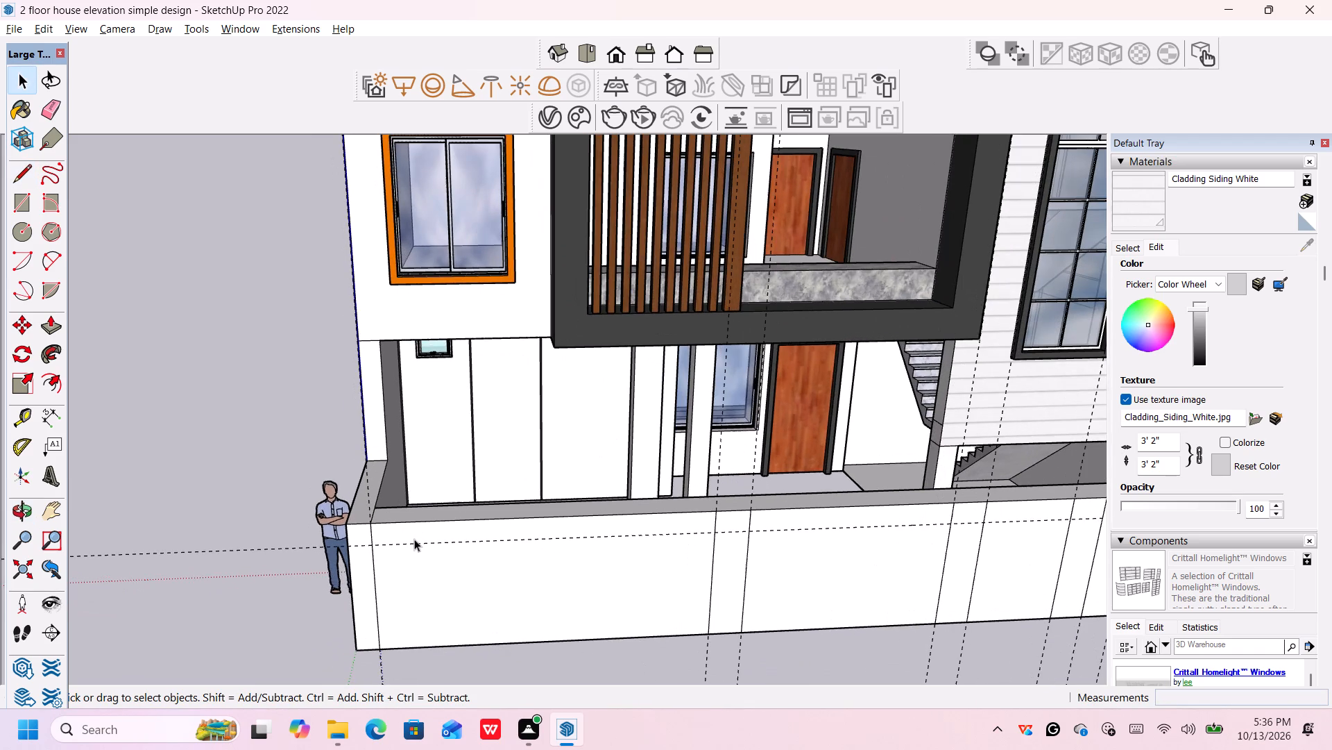
{"action": "key", "text": "l"}
{"action": "key", "text": "Escape"}
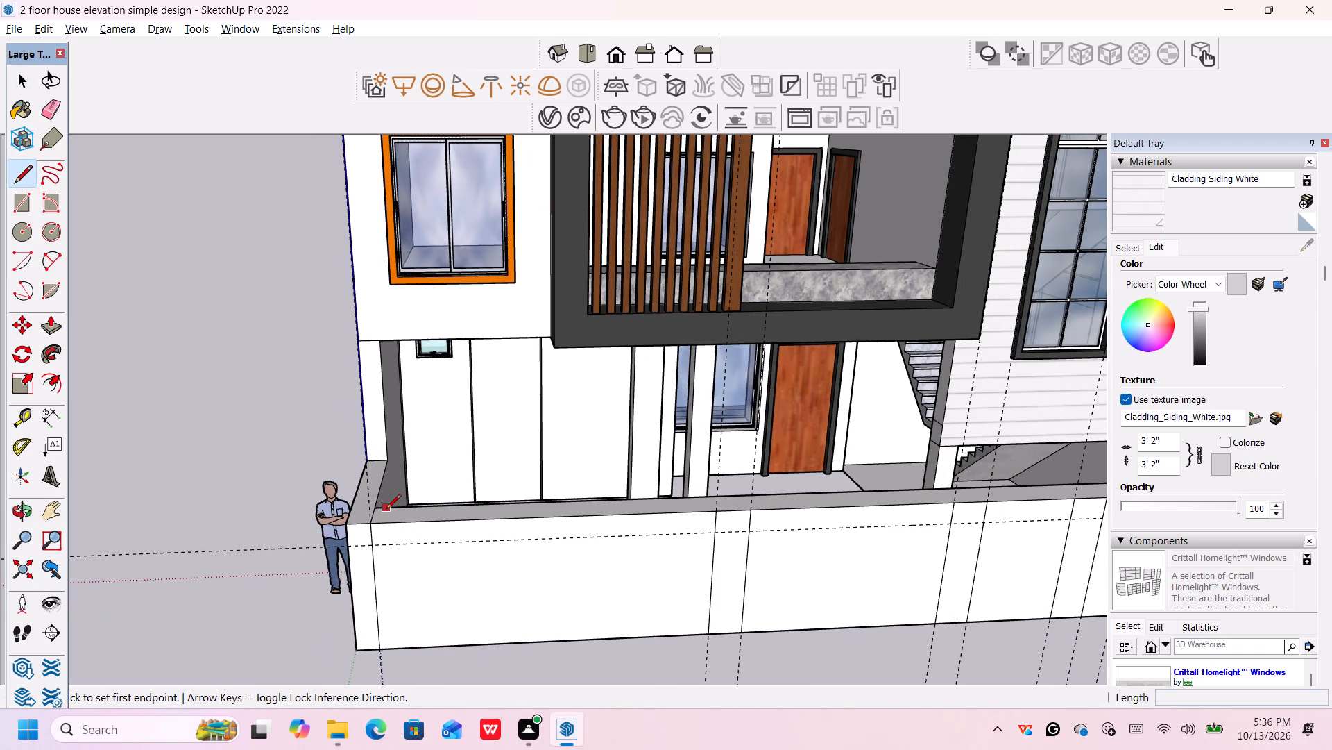
{"action": "key", "text": "p"}
{"action": "left_click", "coordinate": [364, 502]}
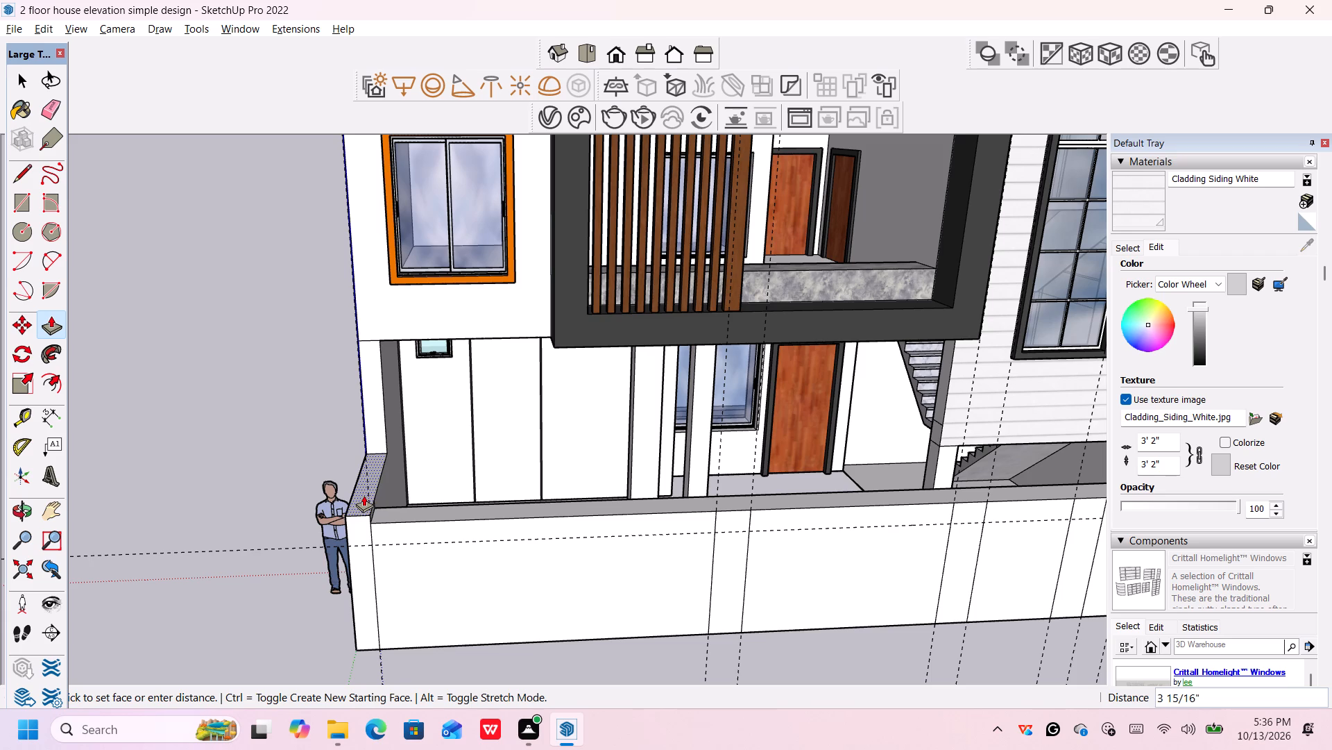
{"action": "key", "text": "1"}
{"action": "key", "text": "apostrophe"}
{"action": "key", "text": "Return"}
{"action": "scroll", "coordinate": [410, 569], "scroll_direction": "down", "scroll_amount": 5}
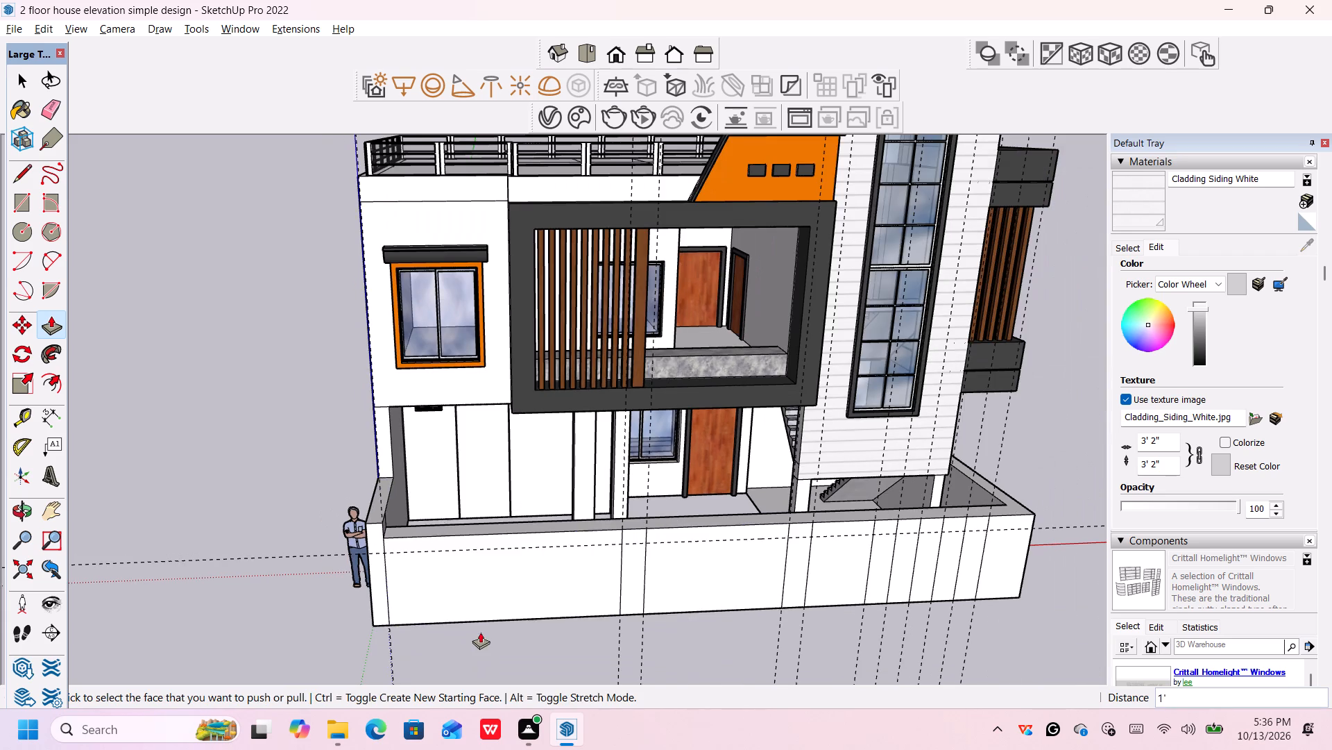
Draw two 1' 6" lines across the front boundary wall's top, from the outer panel lines on either side of the wide panel before the entrance.
{"action": "middle_click_drag", "start_coordinate": [487, 637], "coordinate": [456, 558]}
{"action": "scroll", "coordinate": [590, 510], "scroll_direction": "up", "scroll_amount": 1}
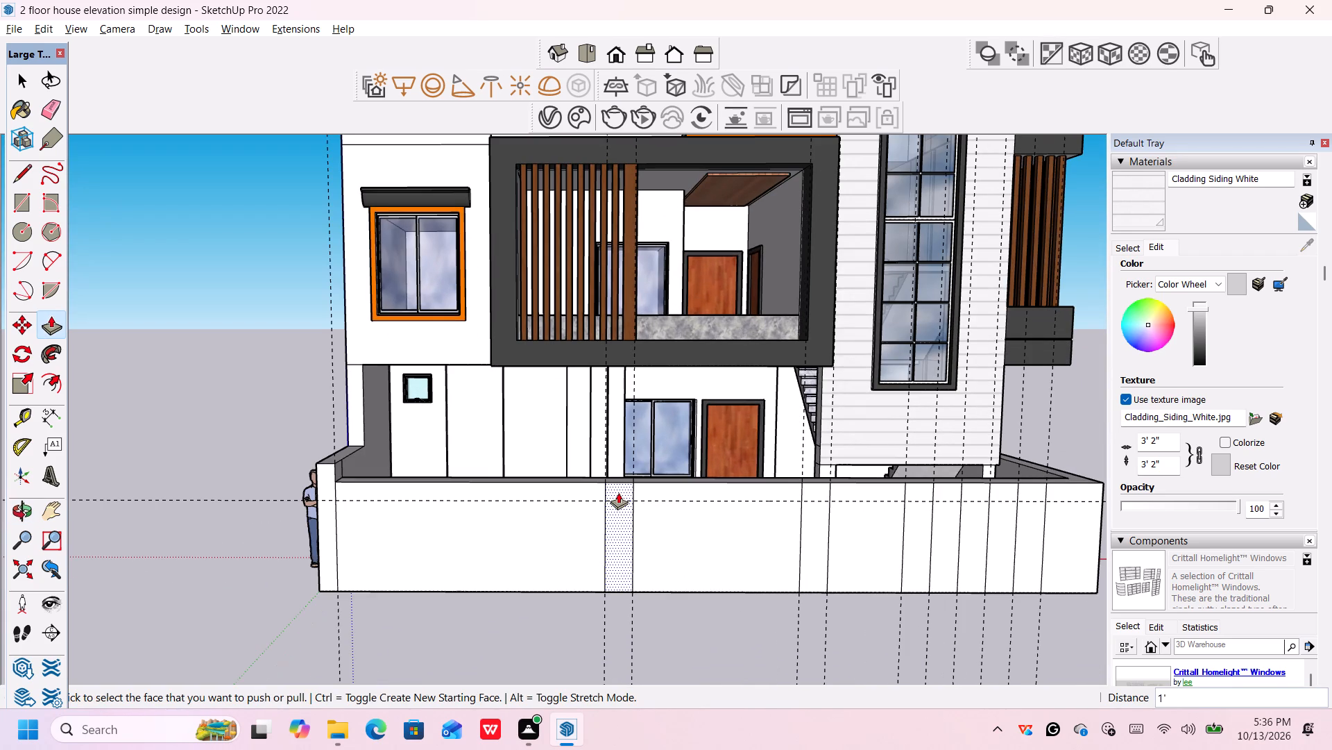
{"action": "middle_click_drag", "start_coordinate": [618, 493], "coordinate": [618, 519]}
{"action": "scroll", "coordinate": [621, 503], "scroll_direction": "up", "scroll_amount": 1}
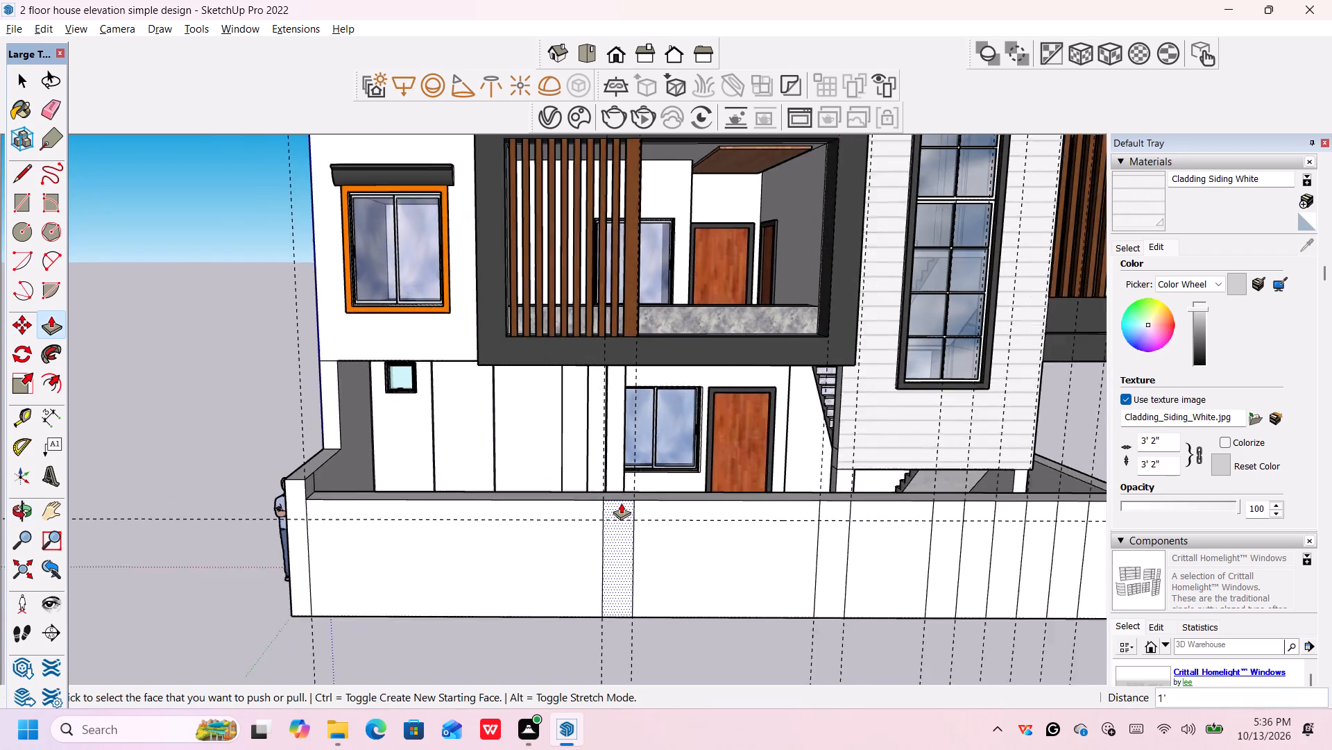
{"action": "scroll", "coordinate": [621, 503], "scroll_direction": "up", "scroll_amount": 2}
{"action": "middle_click_drag", "start_coordinate": [621, 508], "coordinate": [631, 540]}
{"action": "key", "text": "space"}
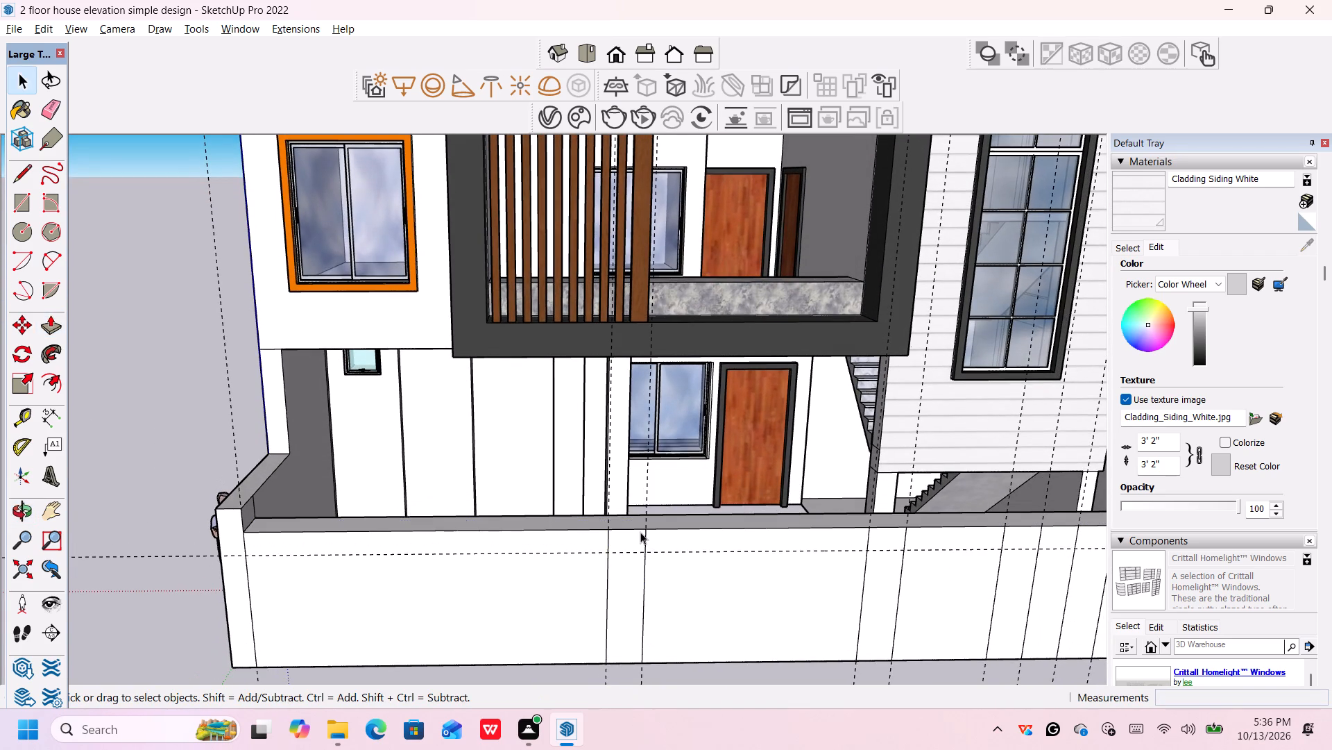
{"action": "scroll", "coordinate": [640, 529], "scroll_direction": "down", "scroll_amount": 4}
{"action": "middle_click_drag", "start_coordinate": [640, 550], "coordinate": [641, 615]}
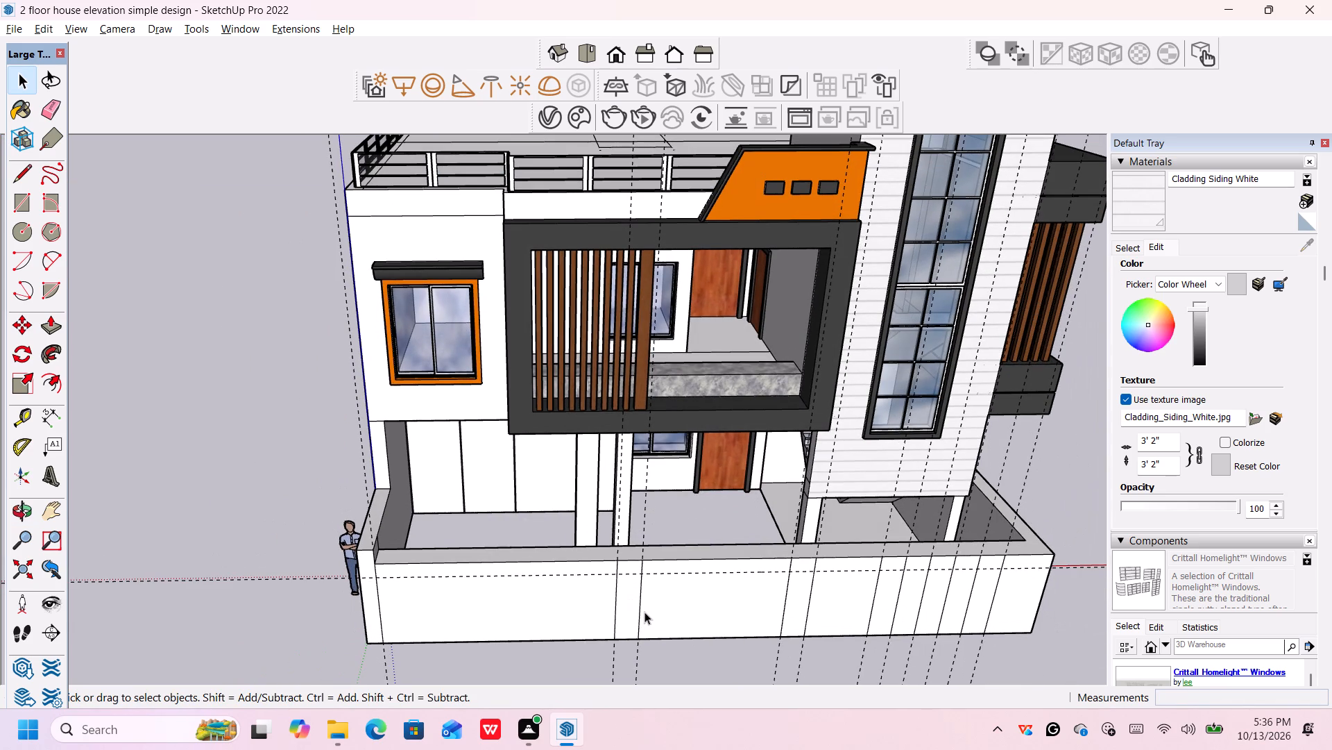
{"action": "key", "text": "l"}
{"action": "scroll", "coordinate": [617, 558], "scroll_direction": "up", "scroll_amount": 5}
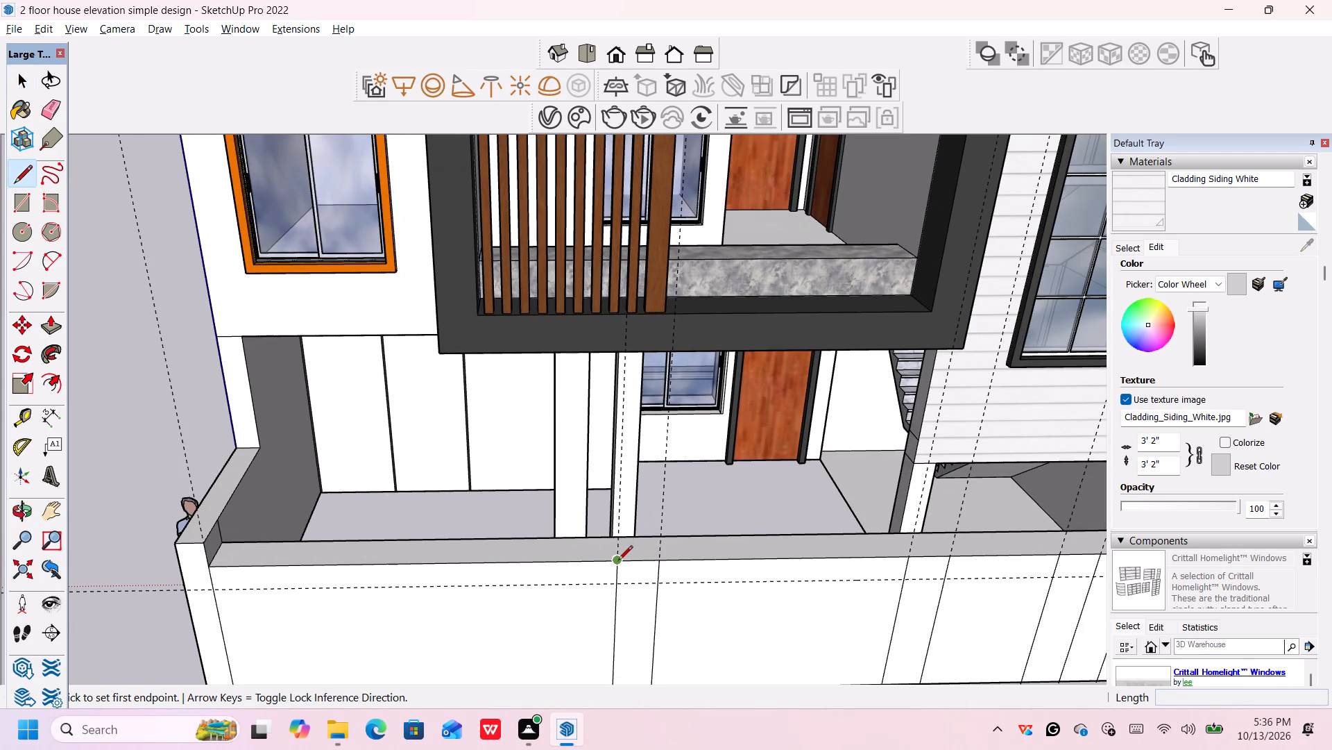
{"action": "left_click", "coordinate": [618, 560]}
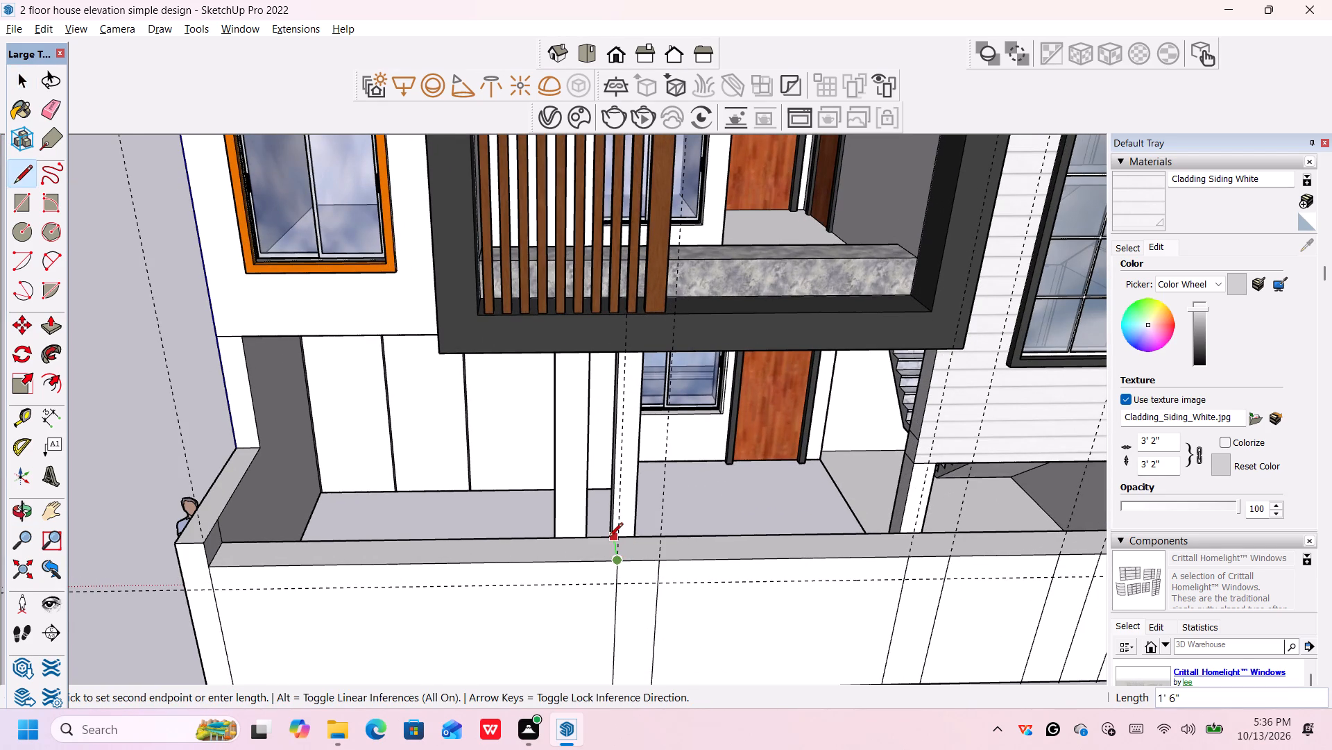
{"action": "left_click", "coordinate": [608, 538]}
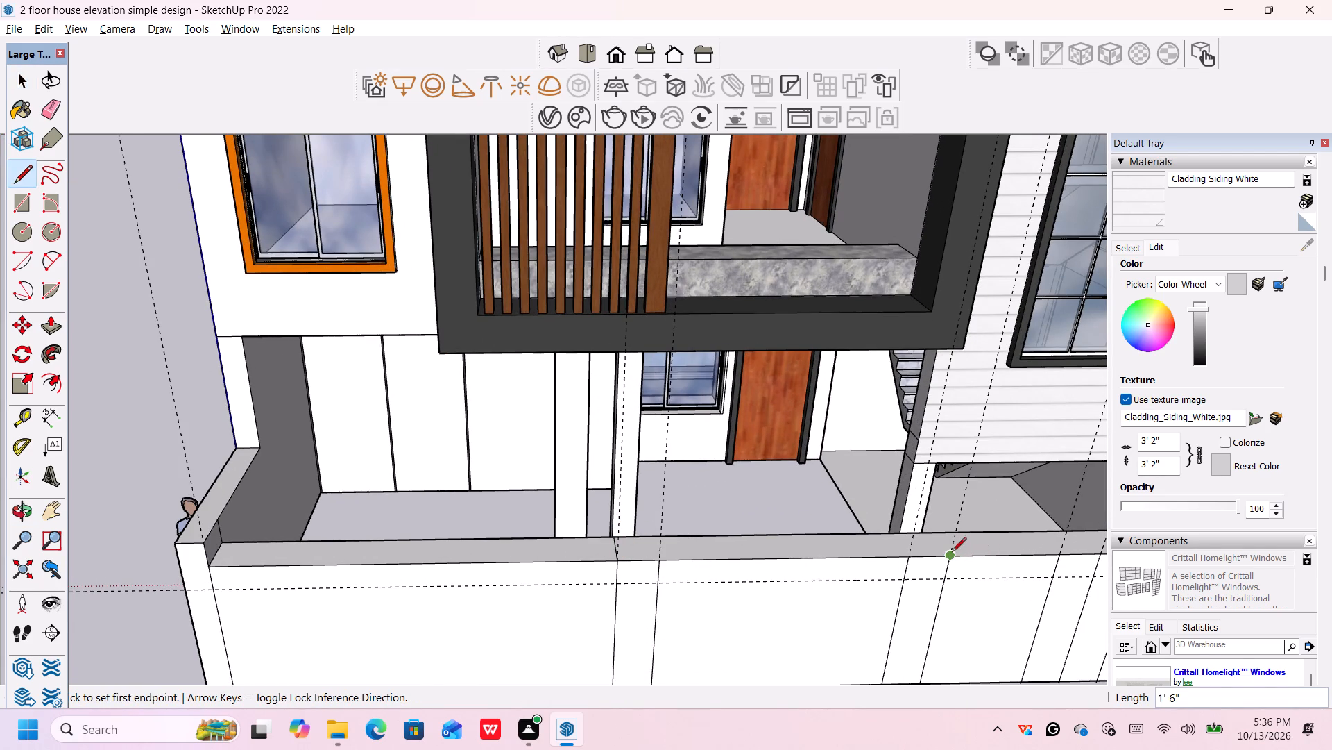
{"action": "left_click", "coordinate": [950, 553]}
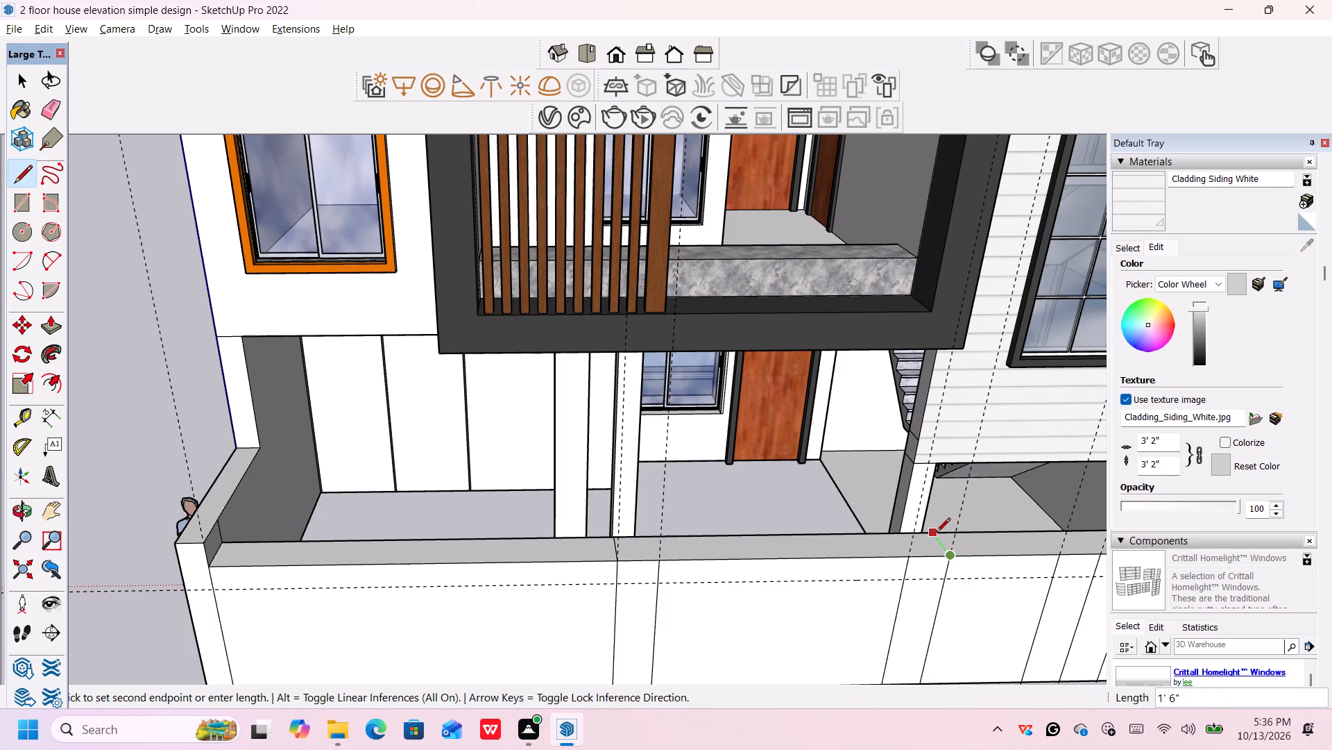
{"action": "left_click", "coordinate": [933, 533]}
{"action": "key", "text": "space"}
Push/Pull the front wall's top face between the two new cross lines up by 1'.
{"action": "scroll", "coordinate": [947, 559], "scroll_direction": "down", "scroll_amount": 3}
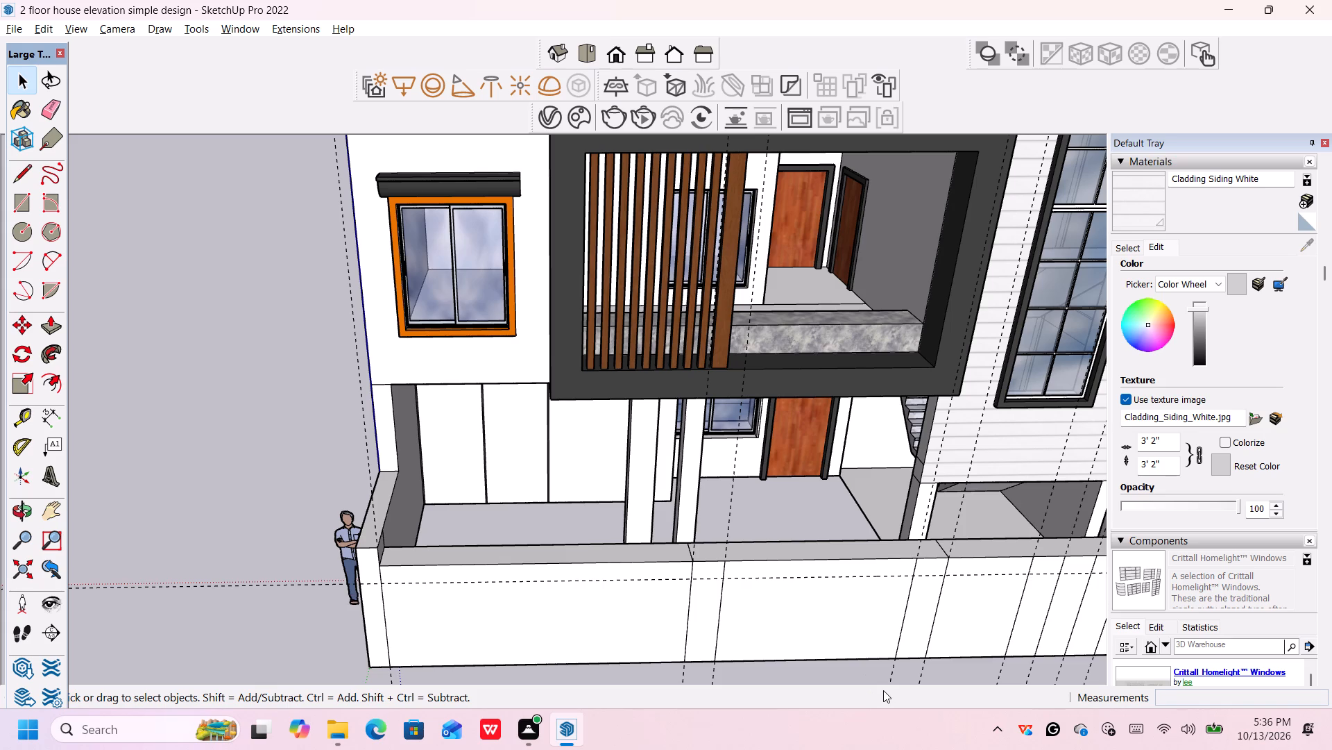
{"action": "key", "text": "p"}
{"action": "left_click", "coordinate": [864, 544]}
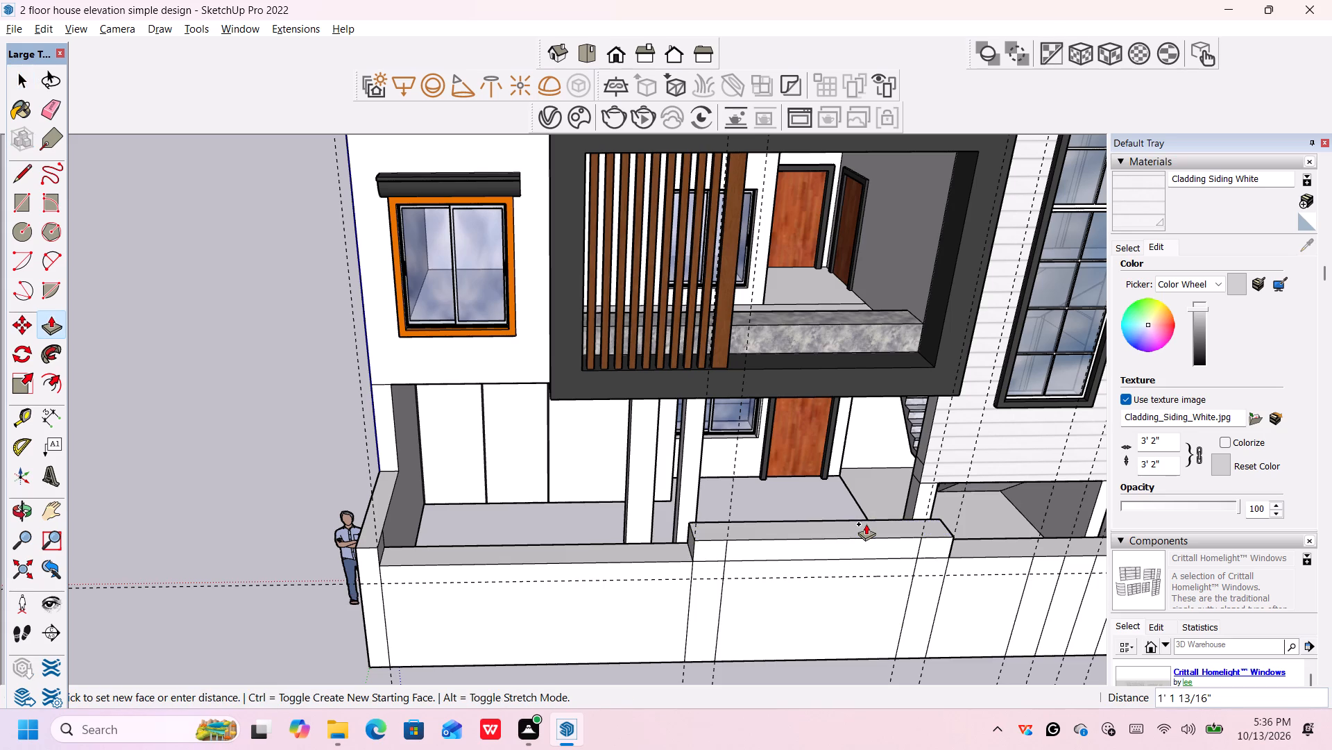
{"action": "type", "text": "1'"}
{"action": "key", "text": "Return"}
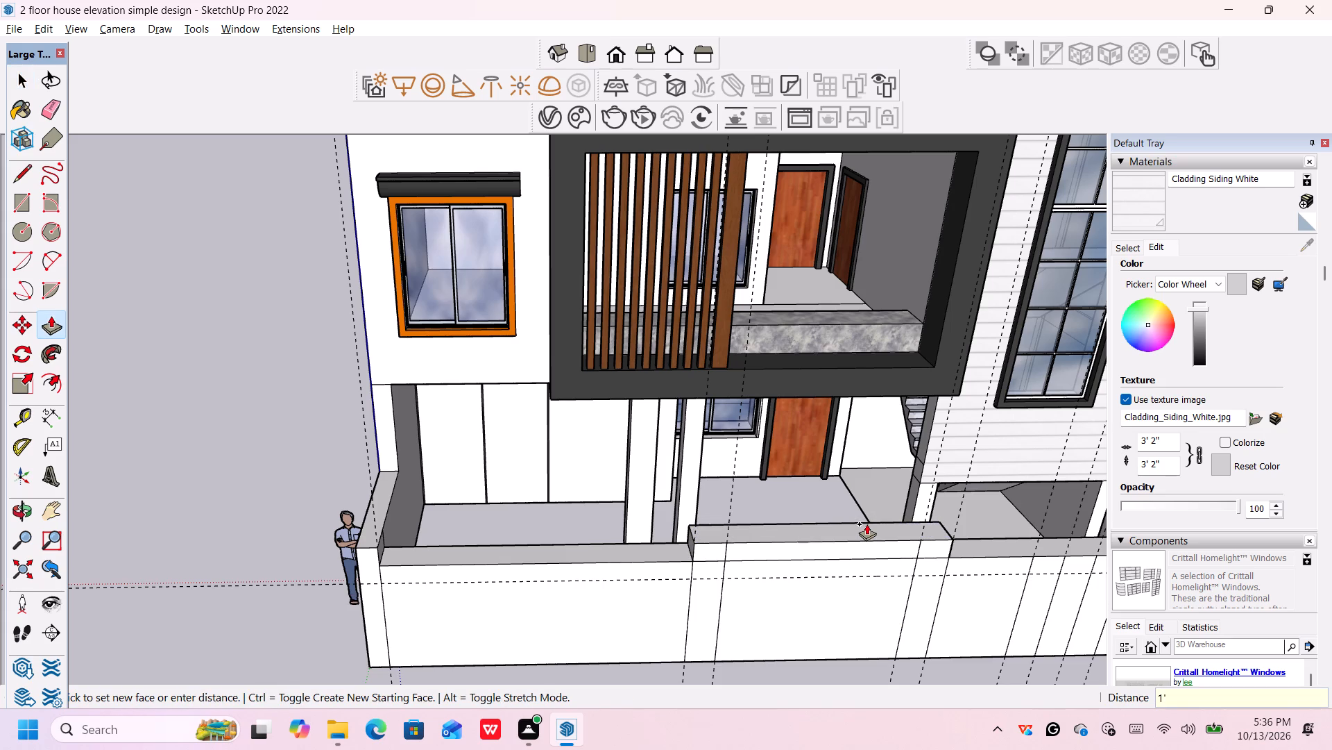
{"action": "scroll", "coordinate": [921, 621], "scroll_direction": "down", "scroll_amount": 4}
Recess the wide front wall panel beneath the raised section, between its two side strips, by 4".
{"action": "middle_click_drag", "start_coordinate": [930, 652], "coordinate": [906, 595]}
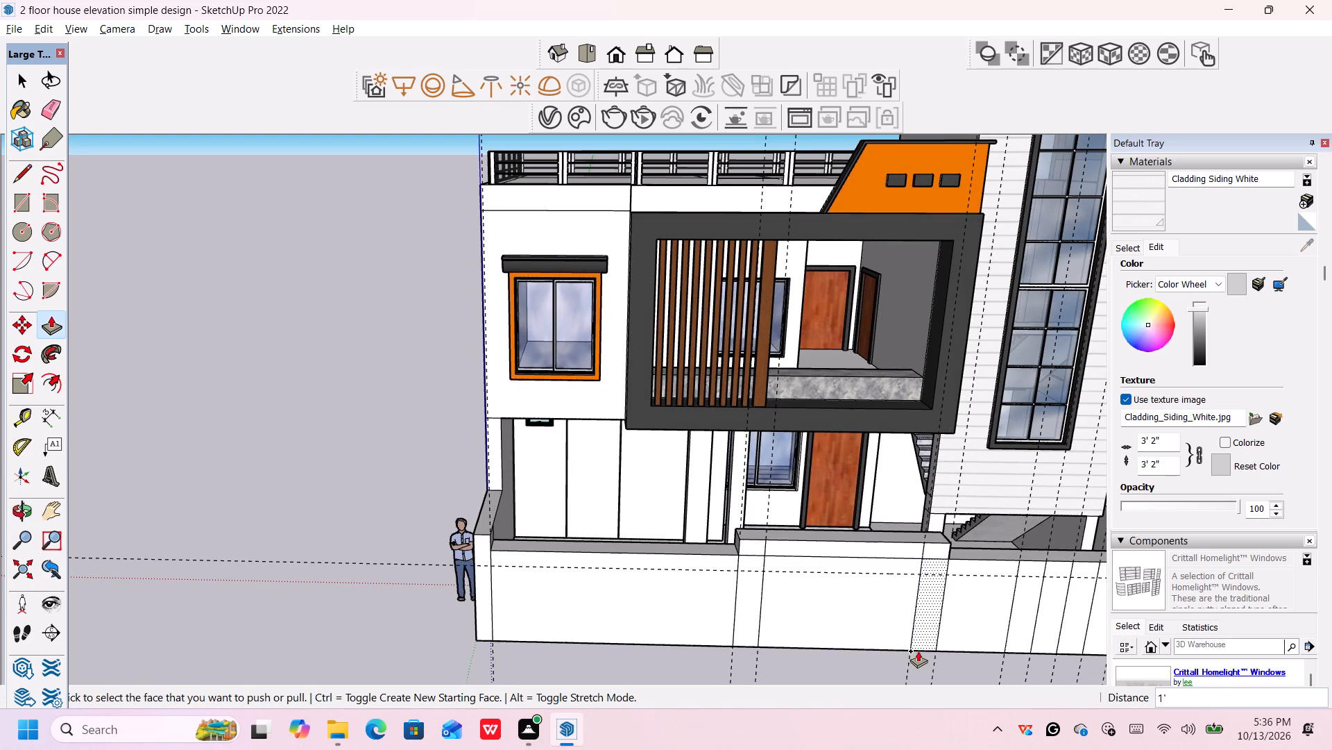
{"action": "middle_click_drag", "start_coordinate": [918, 651], "coordinate": [803, 525], "text": "shift"}
{"action": "scroll", "coordinate": [785, 524], "scroll_direction": "up", "scroll_amount": 4}
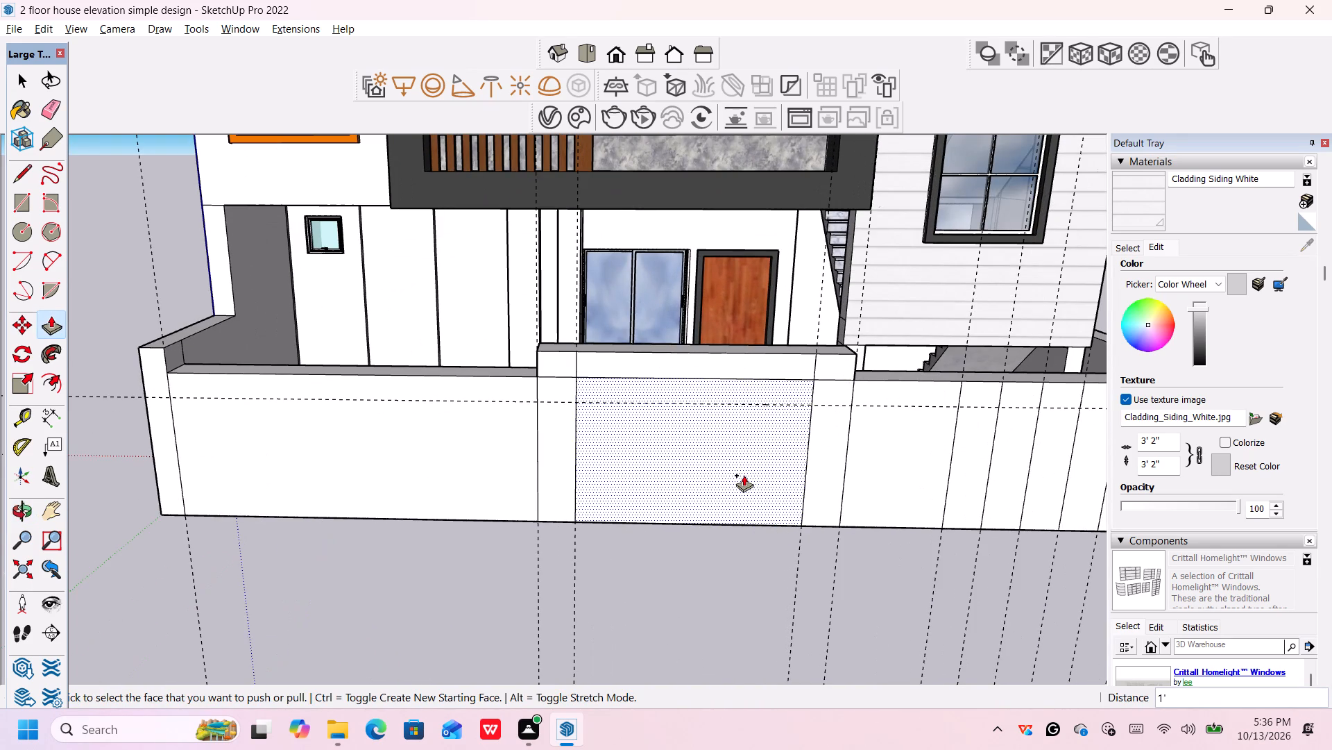
{"action": "left_click", "coordinate": [744, 475]}
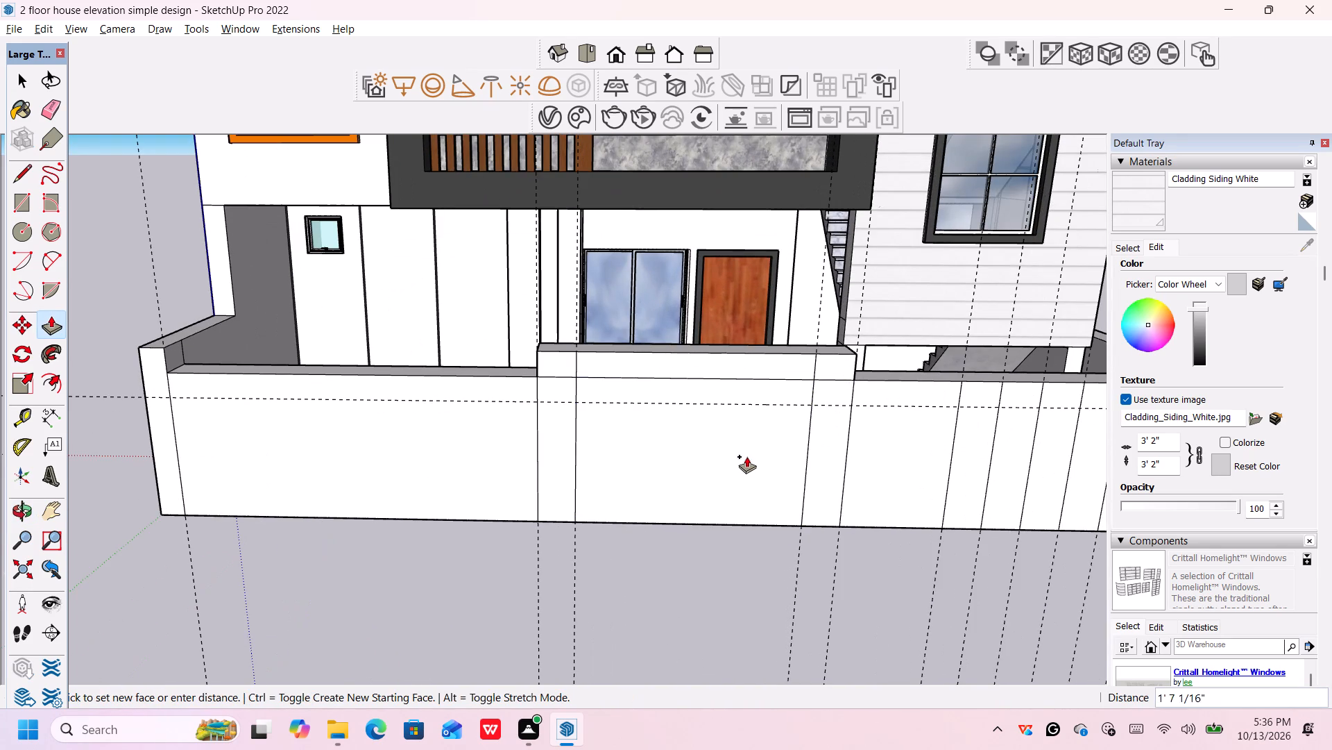
{"action": "scroll", "coordinate": [662, 413], "scroll_direction": "up", "scroll_amount": 4}
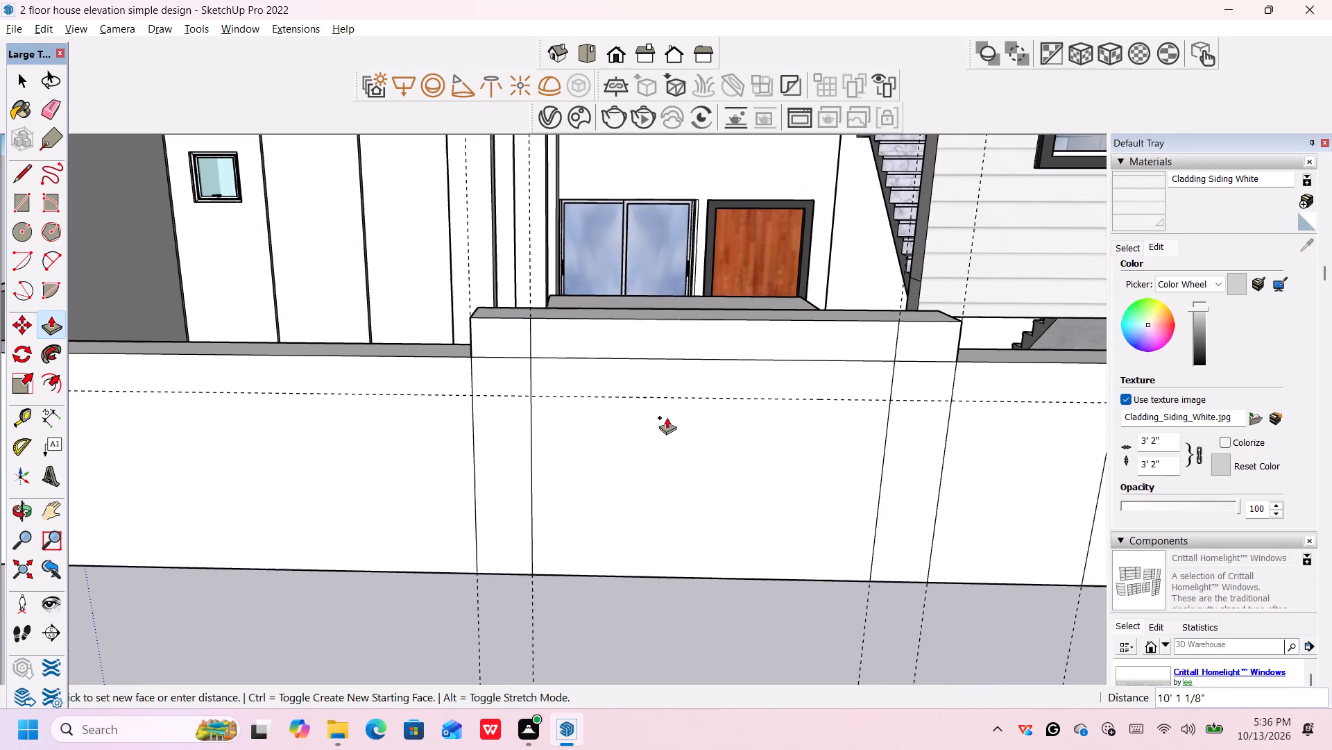
{"action": "scroll", "coordinate": [683, 454], "scroll_direction": "down", "scroll_amount": 2}
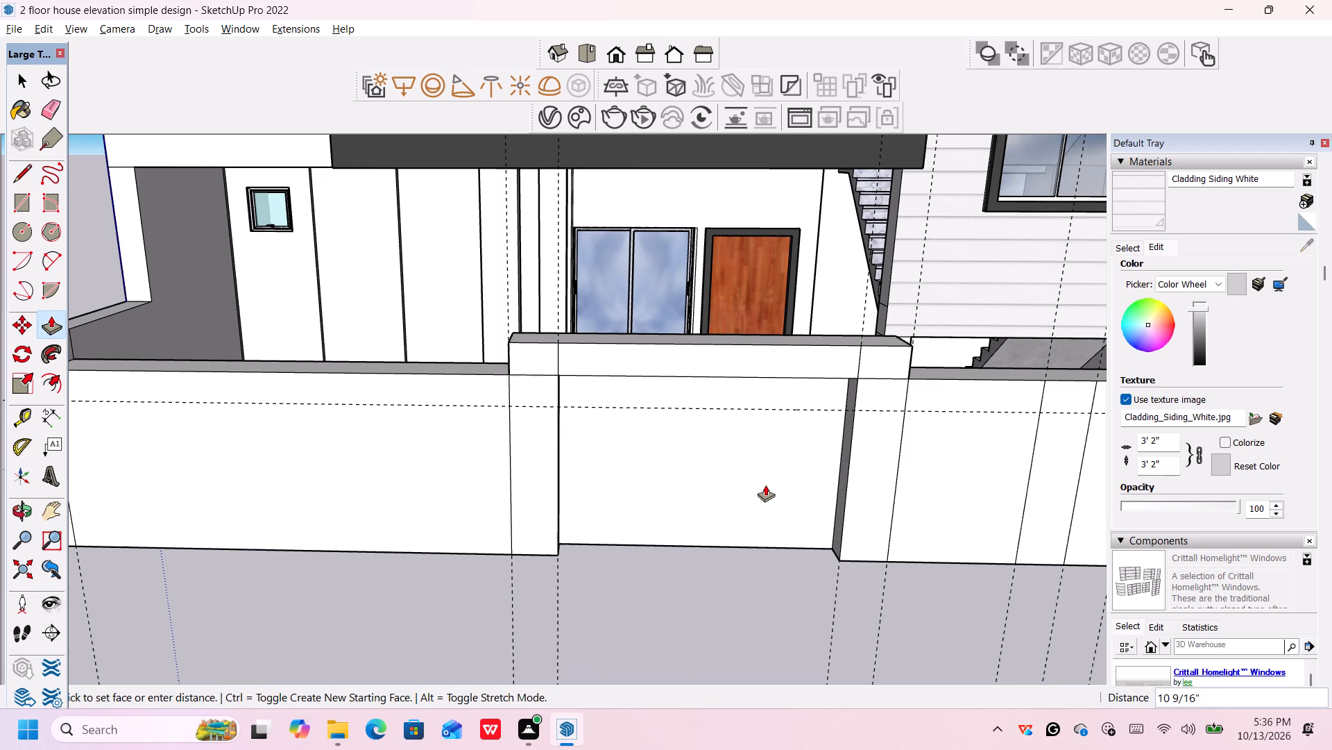
{"action": "scroll", "coordinate": [767, 485], "scroll_direction": "up", "scroll_amount": 1}
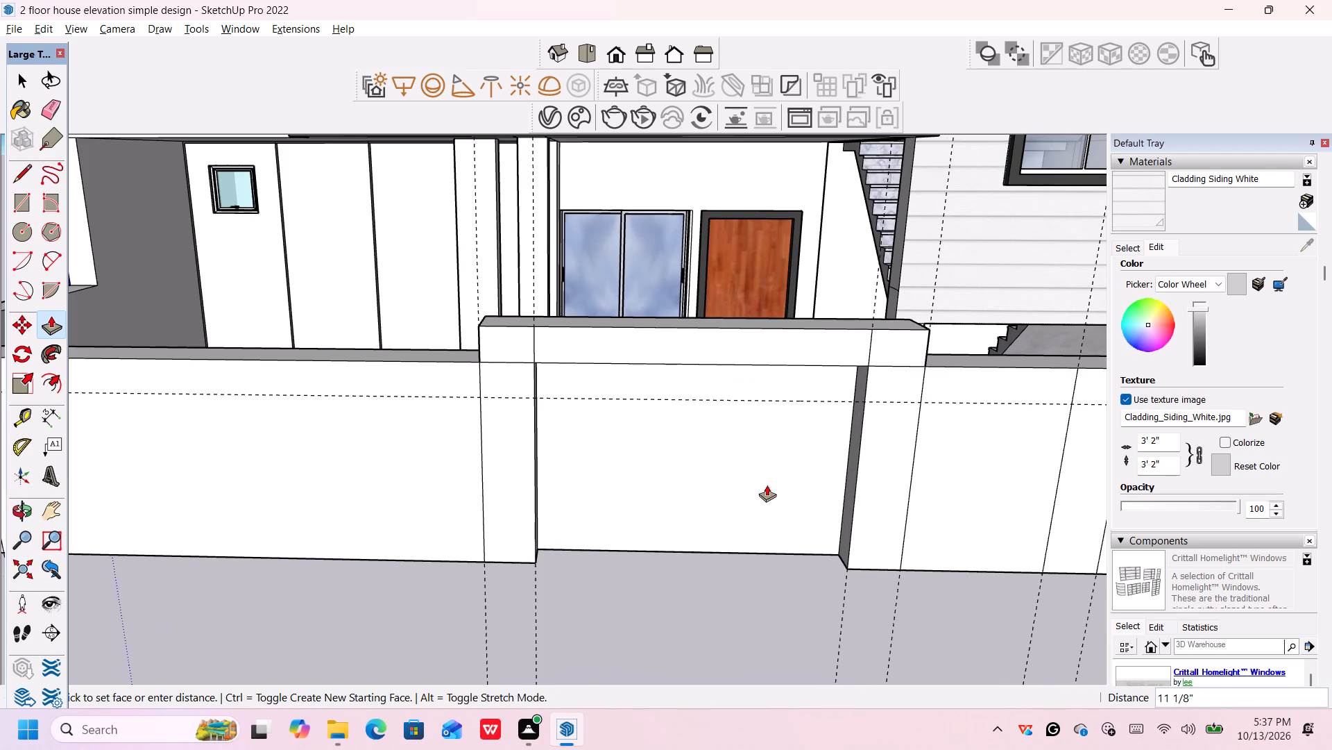
{"action": "middle_click_drag", "start_coordinate": [767, 490], "coordinate": [795, 504]}
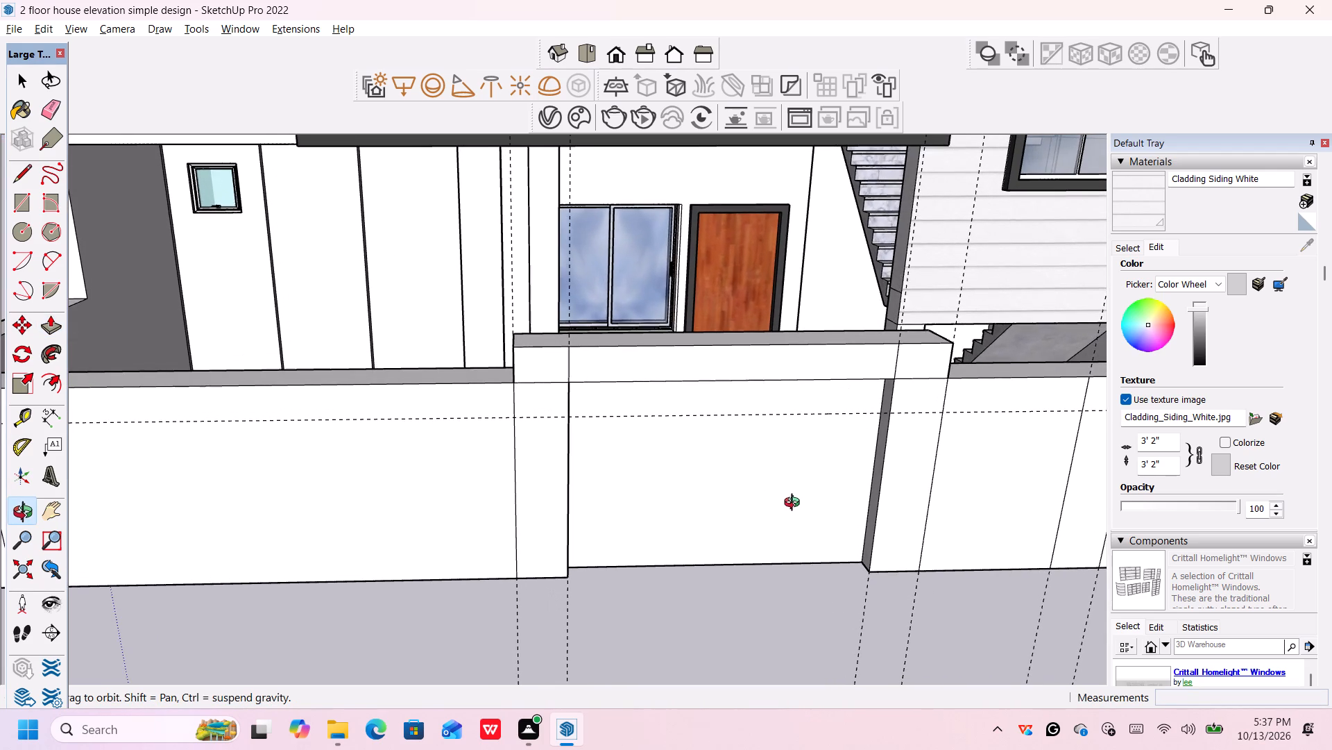
{"action": "middle_click_drag", "start_coordinate": [795, 504], "coordinate": [789, 500]}
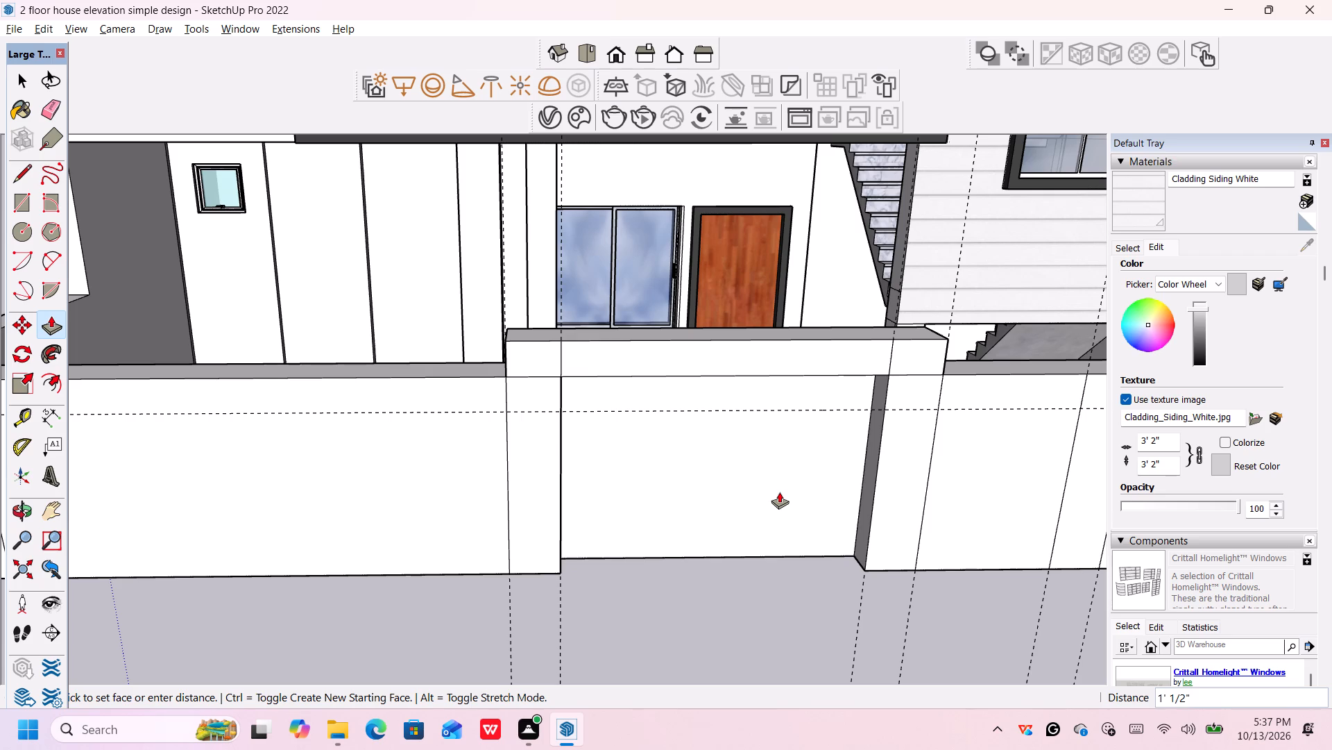
{"action": "key", "text": "4"}
{"action": "key", "text": "shift+quotedbl"}
{"action": "key", "text": "Return"}
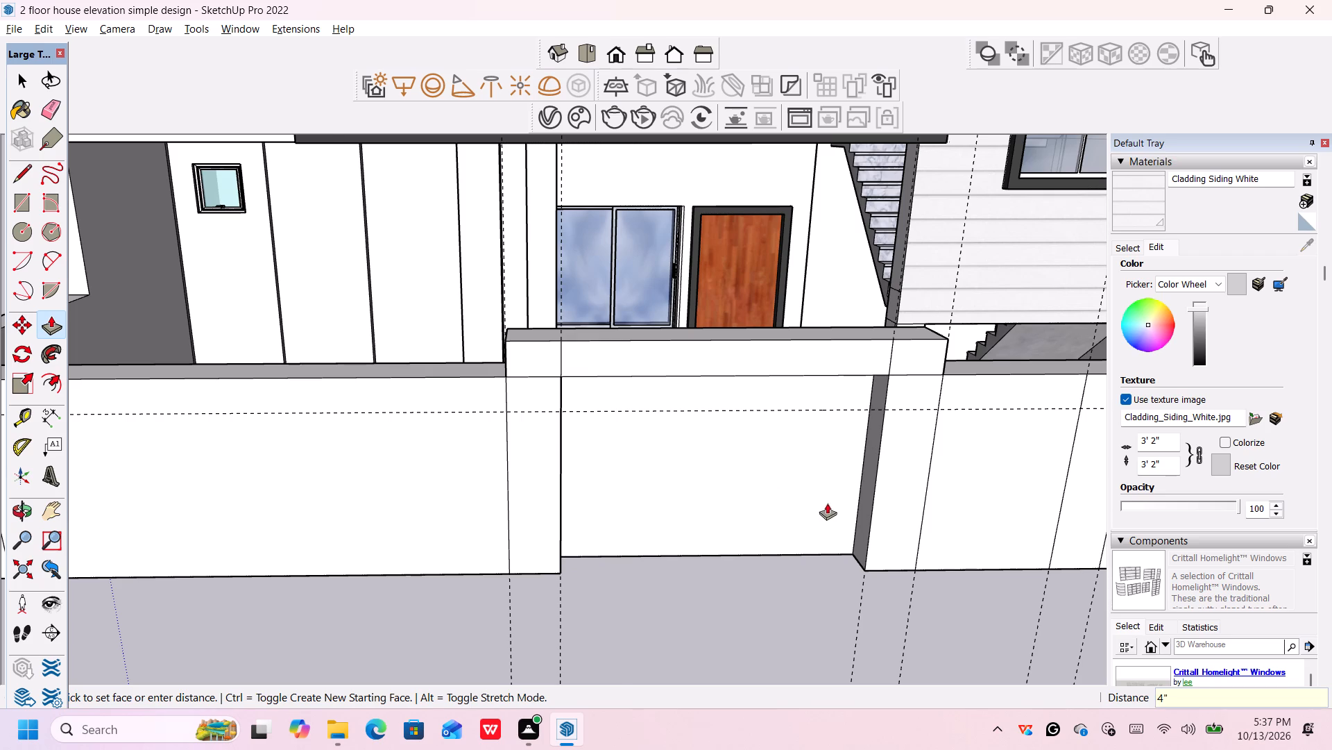
Recess the front wall panel between the raised section and the row of narrow strips by 4".
{"action": "scroll", "coordinate": [826, 512], "scroll_direction": "down", "scroll_amount": 3}
{"action": "middle_click_drag", "start_coordinate": [827, 576], "coordinate": [803, 538]}
{"action": "scroll", "coordinate": [826, 562], "scroll_direction": "down", "scroll_amount": 2}
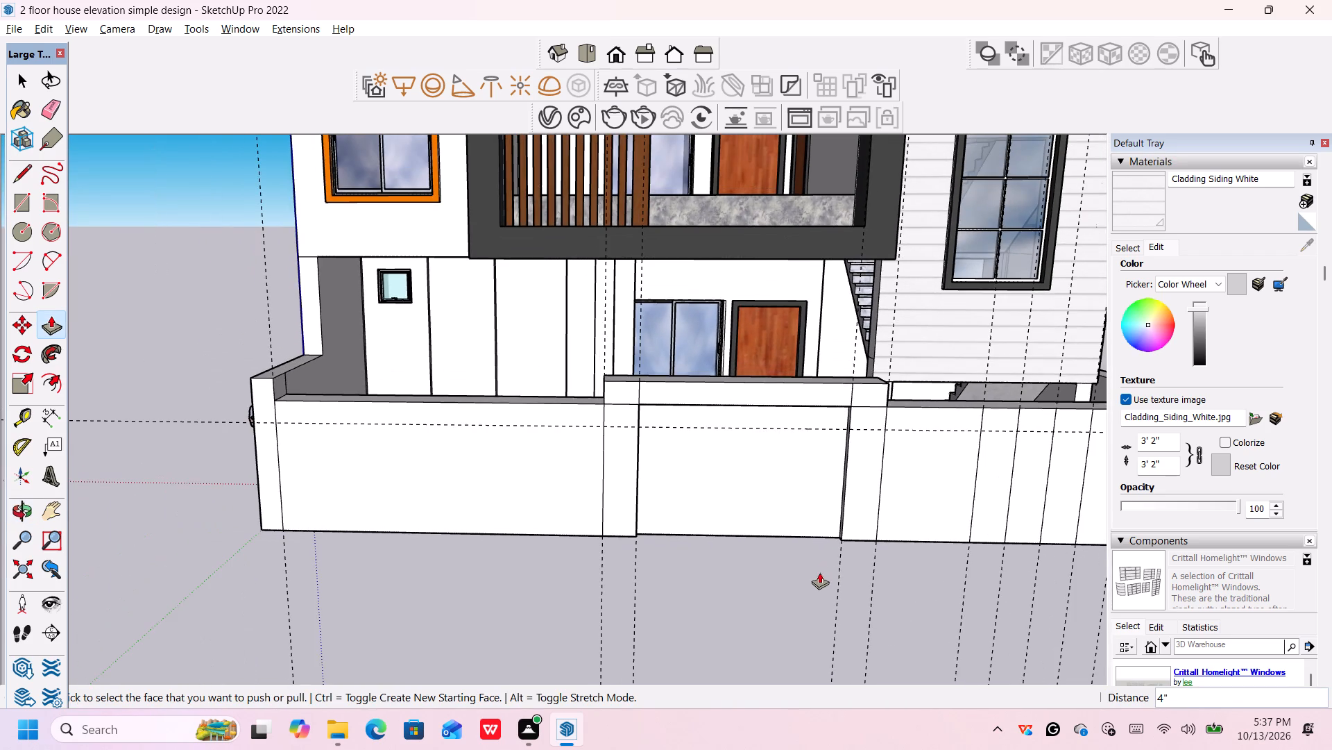
{"action": "scroll", "coordinate": [813, 566], "scroll_direction": "up", "scroll_amount": 2}
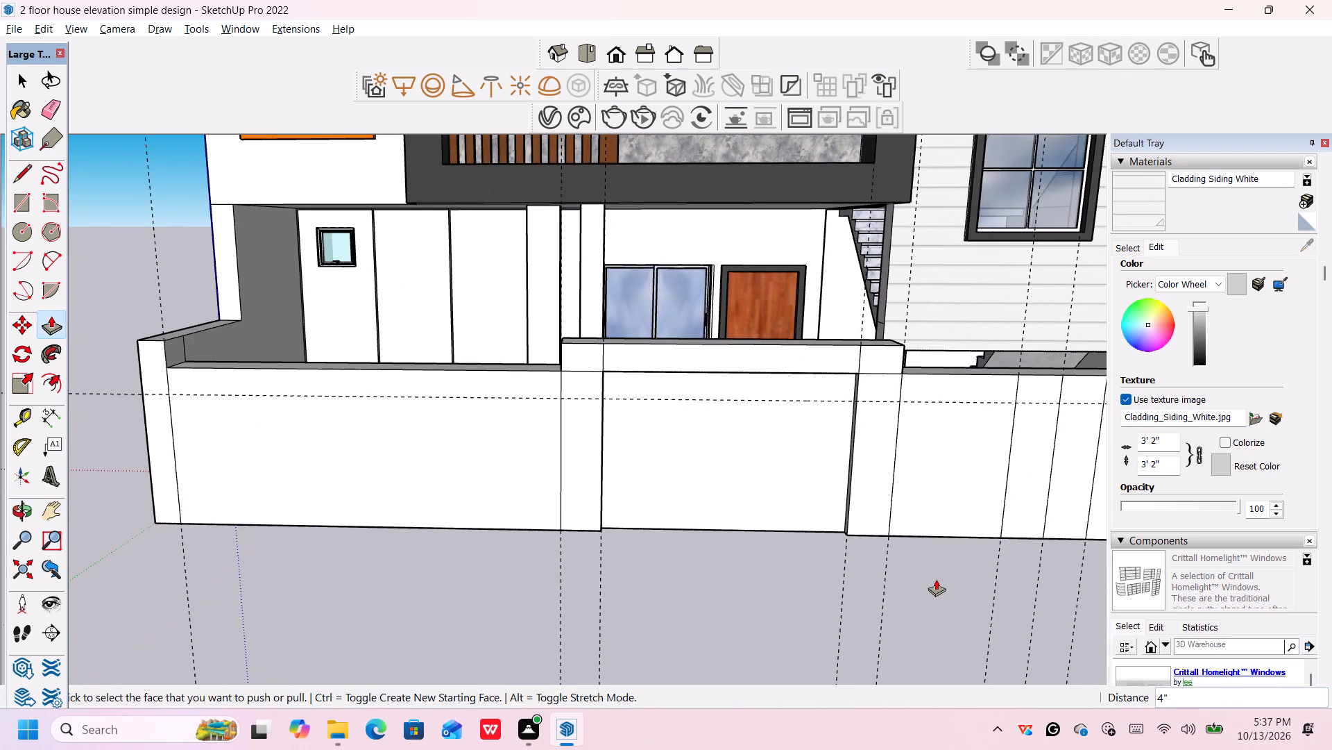
{"action": "middle_click_drag", "start_coordinate": [936, 579], "coordinate": [813, 522]}
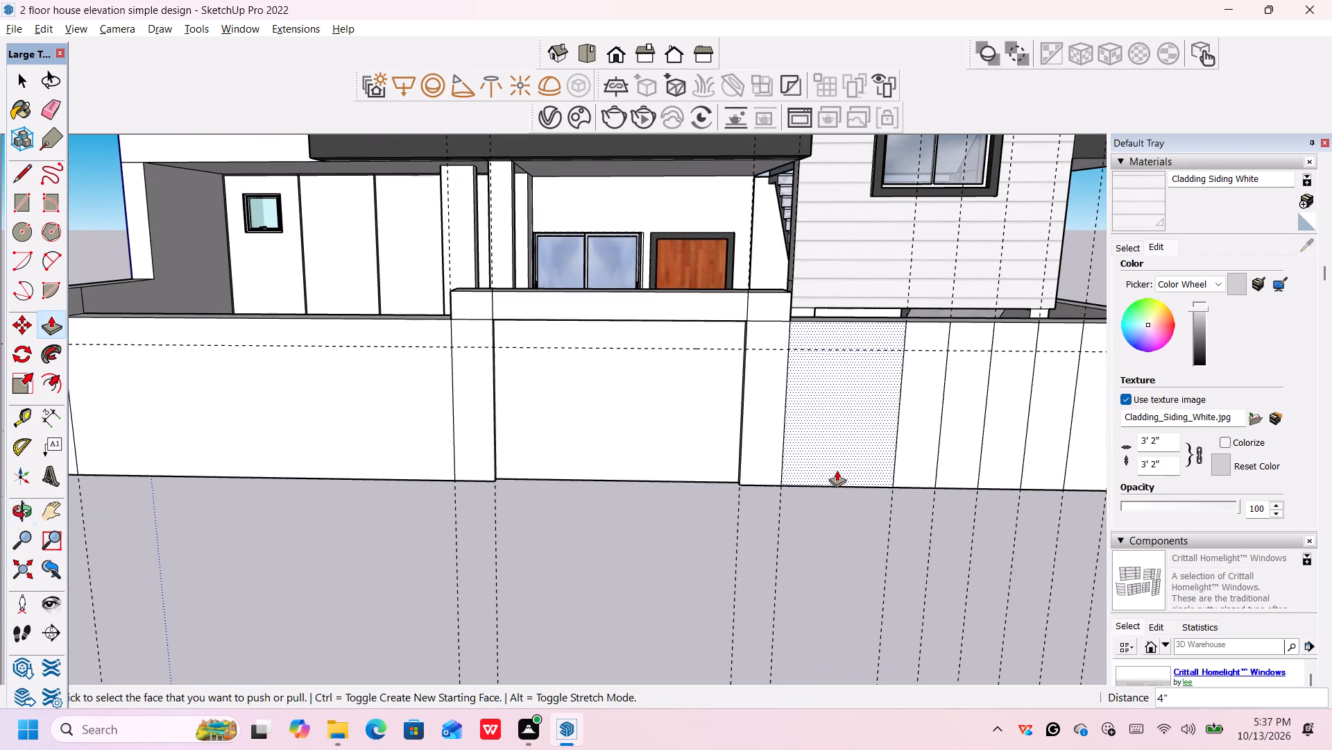
{"action": "middle_click_drag", "start_coordinate": [835, 451], "coordinate": [819, 481]}
{"action": "left_click", "coordinate": [825, 468]}
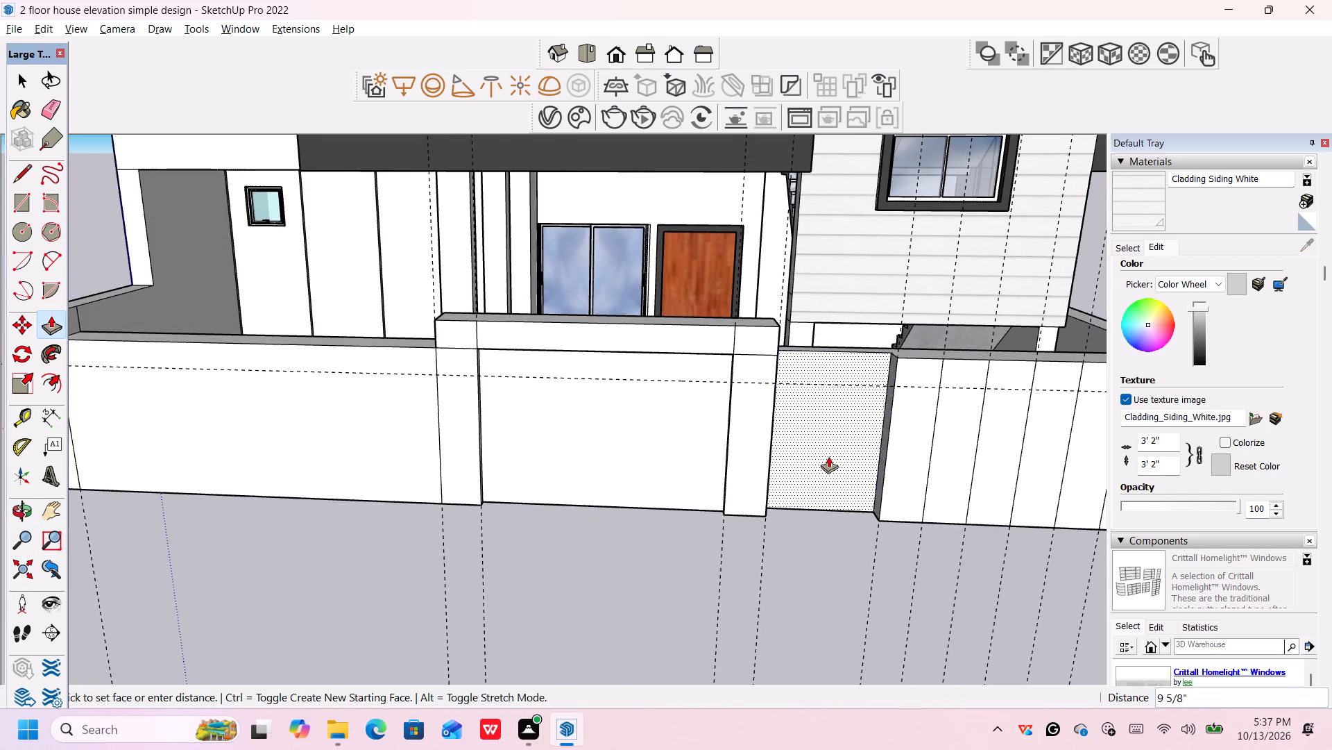
{"action": "key", "text": "4"}
{"action": "key", "text": "shift+quotedbl"}
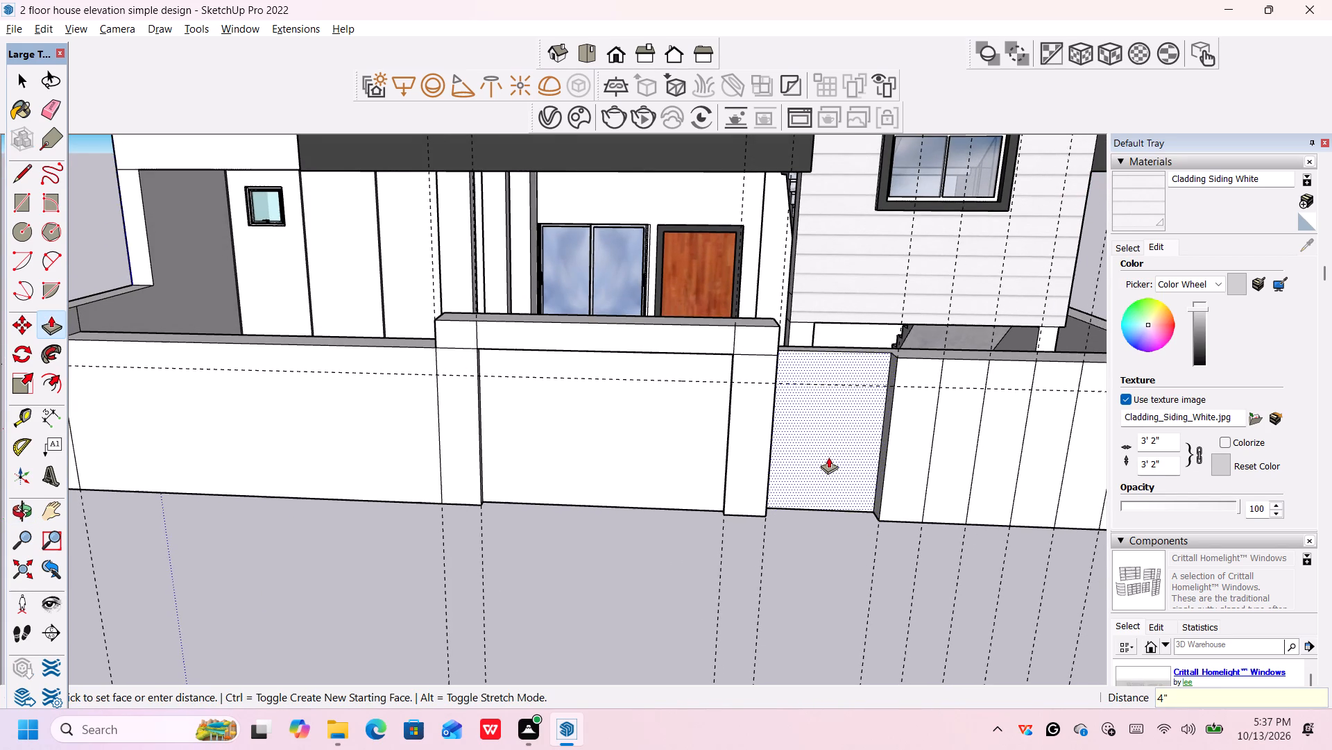
{"action": "key", "text": "Return"}
Push the recessed panel between the raised section and the narrow strips a further 2" inward.
{"action": "scroll", "coordinate": [873, 521], "scroll_direction": "down", "scroll_amount": 4}
{"action": "scroll", "coordinate": [905, 548], "scroll_direction": "up", "scroll_amount": 2}
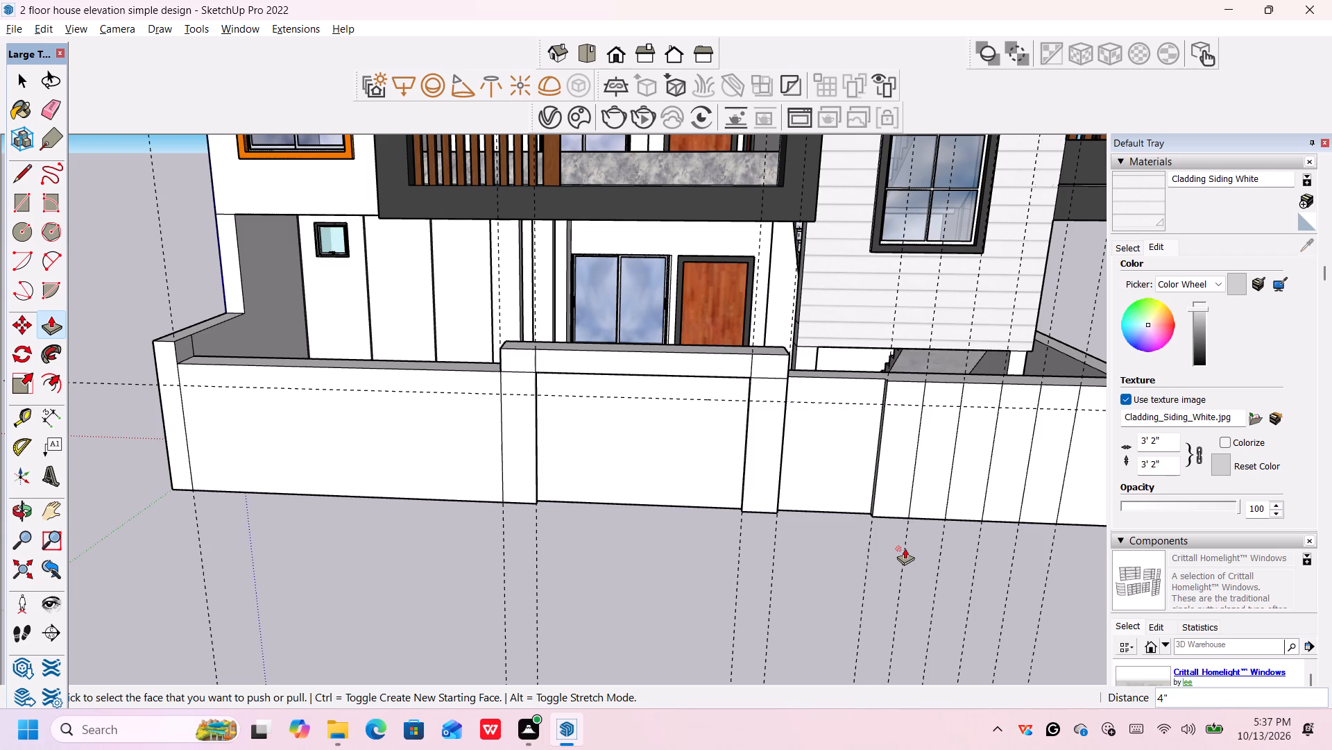
{"action": "left_click", "coordinate": [844, 472]}
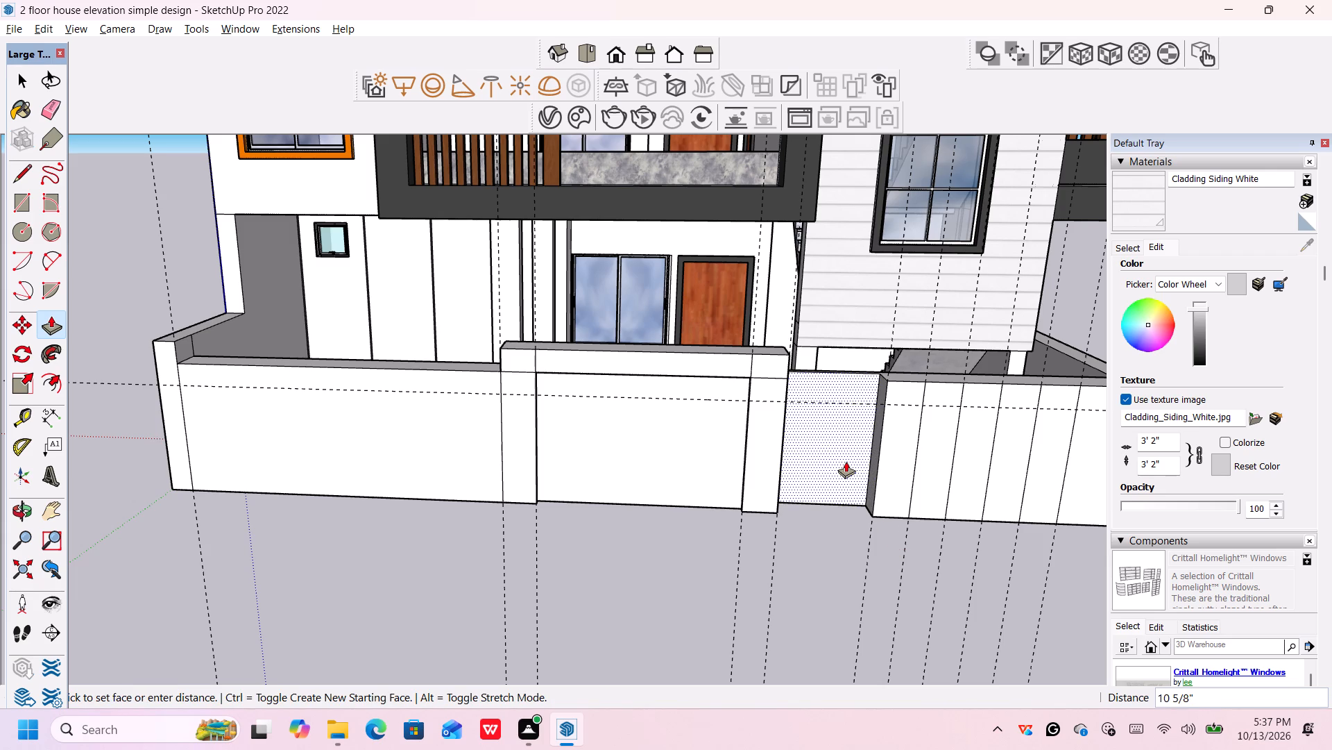
{"action": "key", "text": "2"}
{"action": "key", "text": "shift+quotedbl"}
{"action": "key", "text": "Return"}
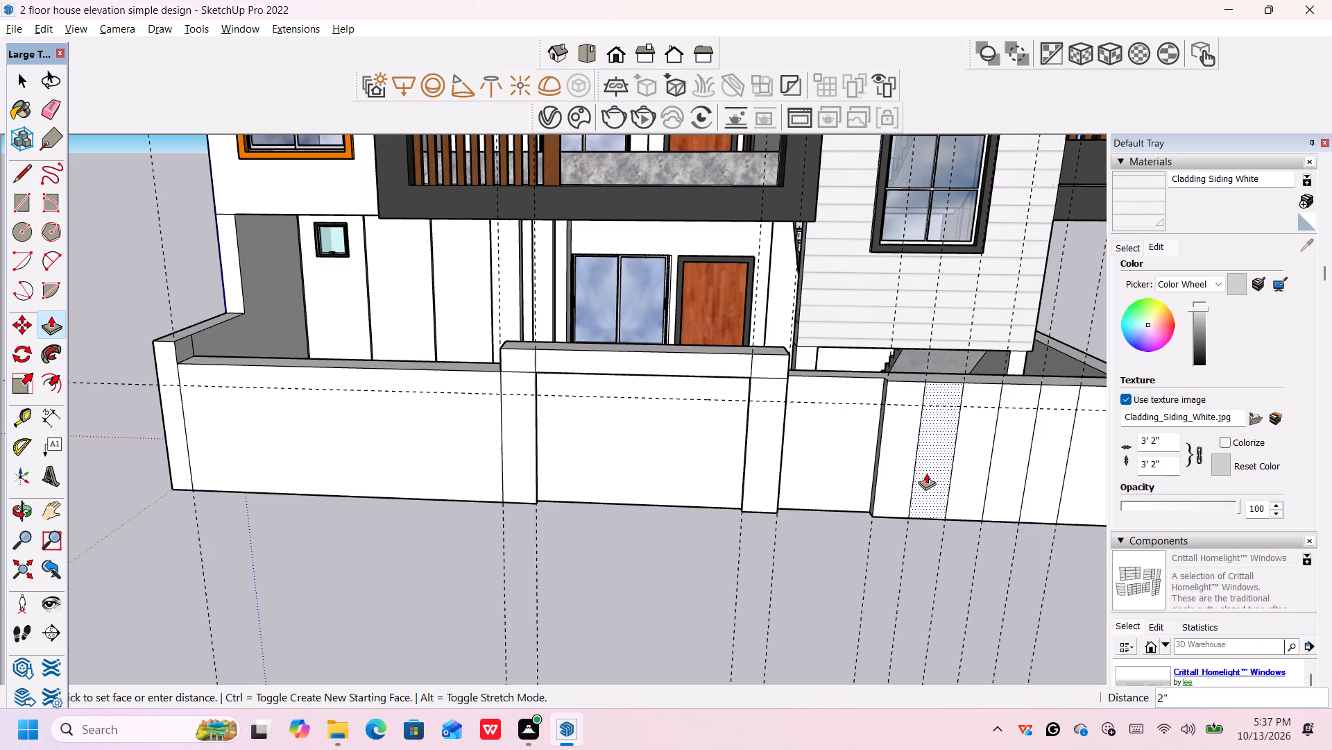
Recess the second and fourth narrow strips of the front boundary wall by 6" each.
{"action": "scroll", "coordinate": [926, 473], "scroll_direction": "up", "scroll_amount": 1}
{"action": "scroll", "coordinate": [926, 473], "scroll_direction": "down", "scroll_amount": 1}
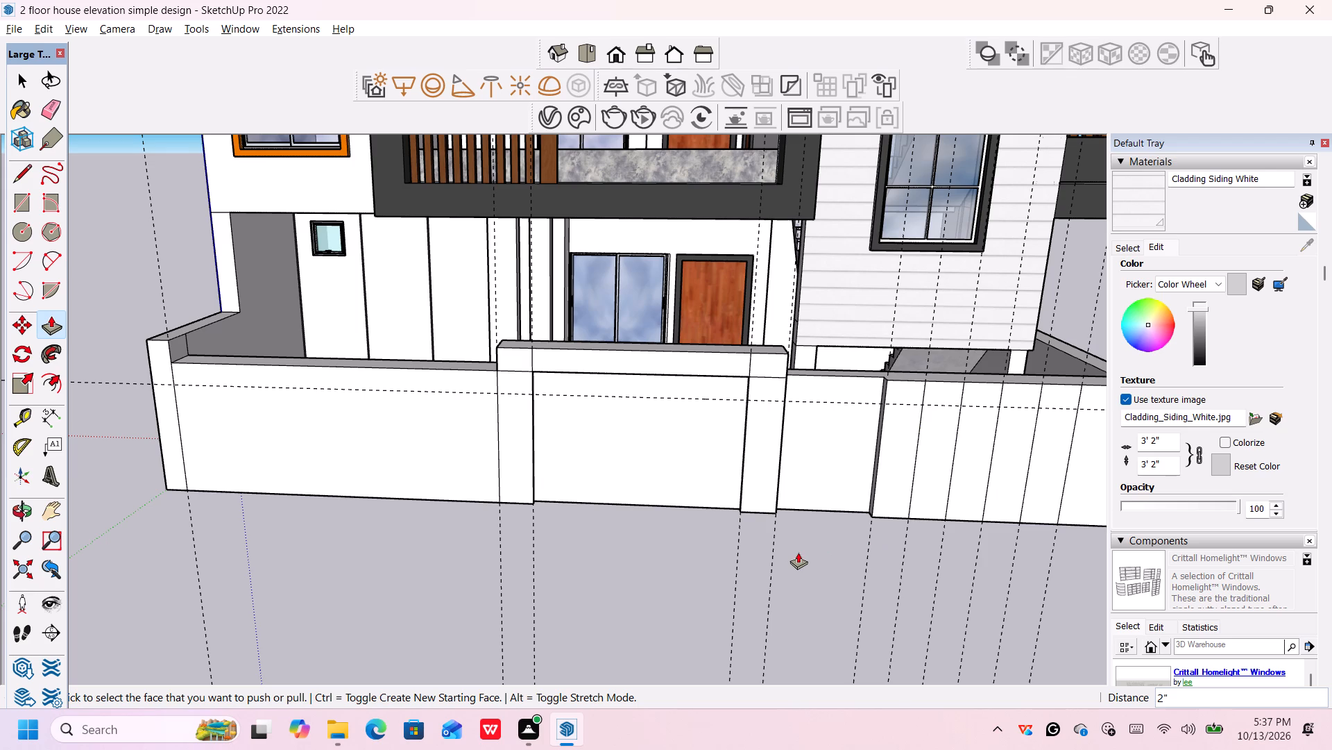
{"action": "middle_click_drag", "start_coordinate": [798, 552], "coordinate": [599, 462], "text": "shift"}
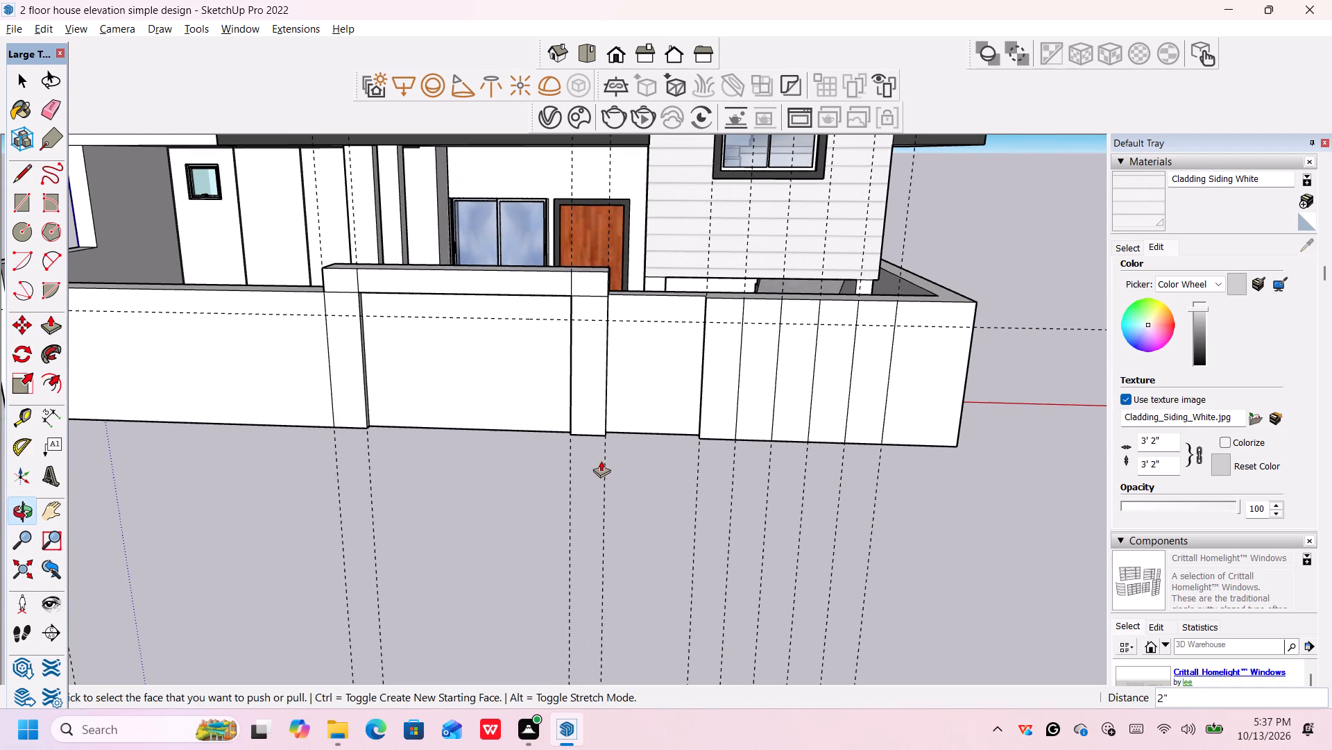
{"action": "middle_click_drag", "start_coordinate": [817, 467], "coordinate": [790, 491]}
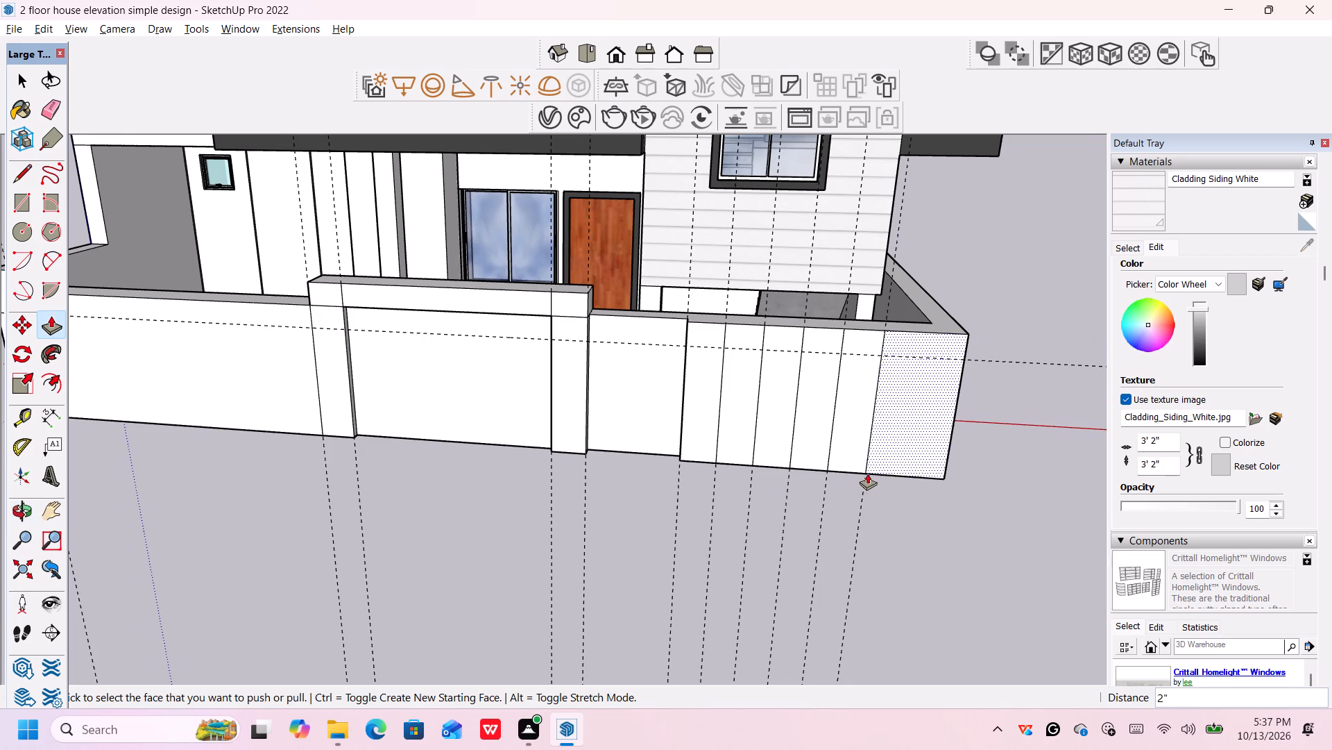
{"action": "scroll", "coordinate": [790, 424], "scroll_direction": "down", "scroll_amount": 1}
{"action": "scroll", "coordinate": [741, 412], "scroll_direction": "up", "scroll_amount": 3}
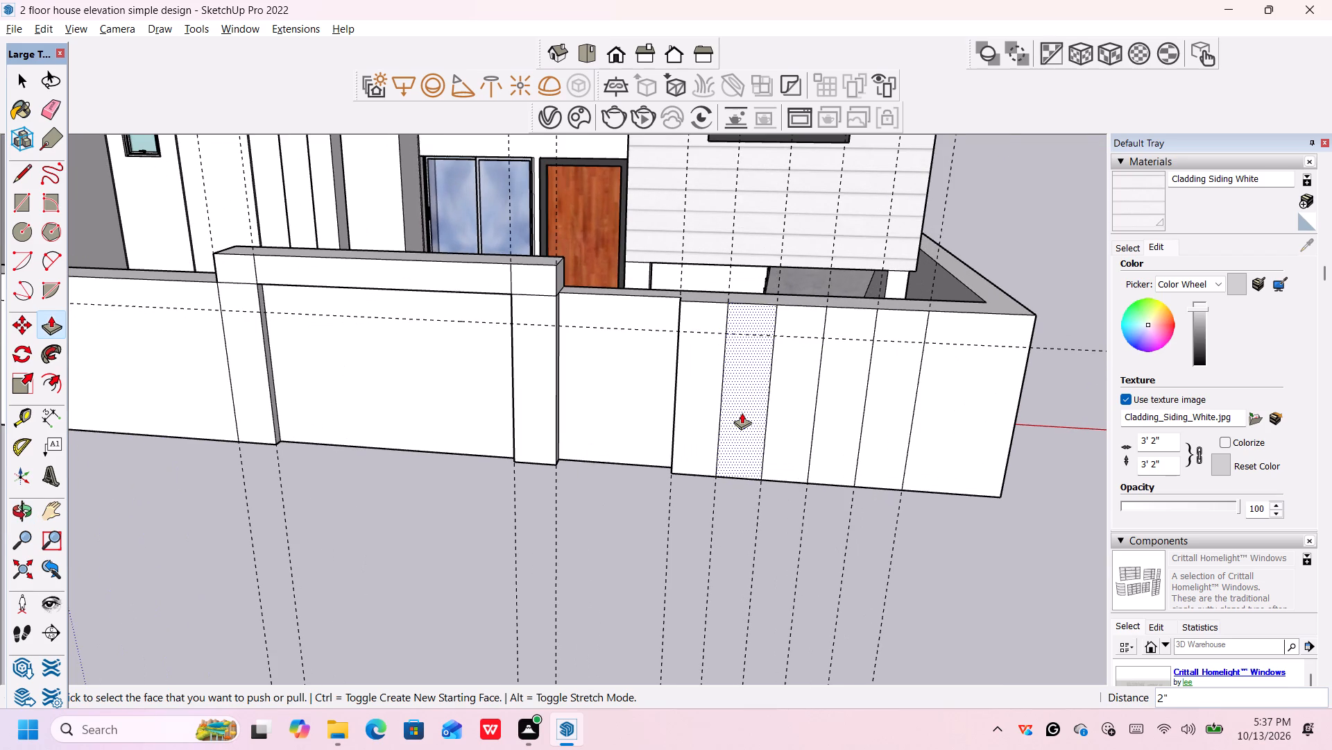
{"action": "left_click", "coordinate": [742, 412]}
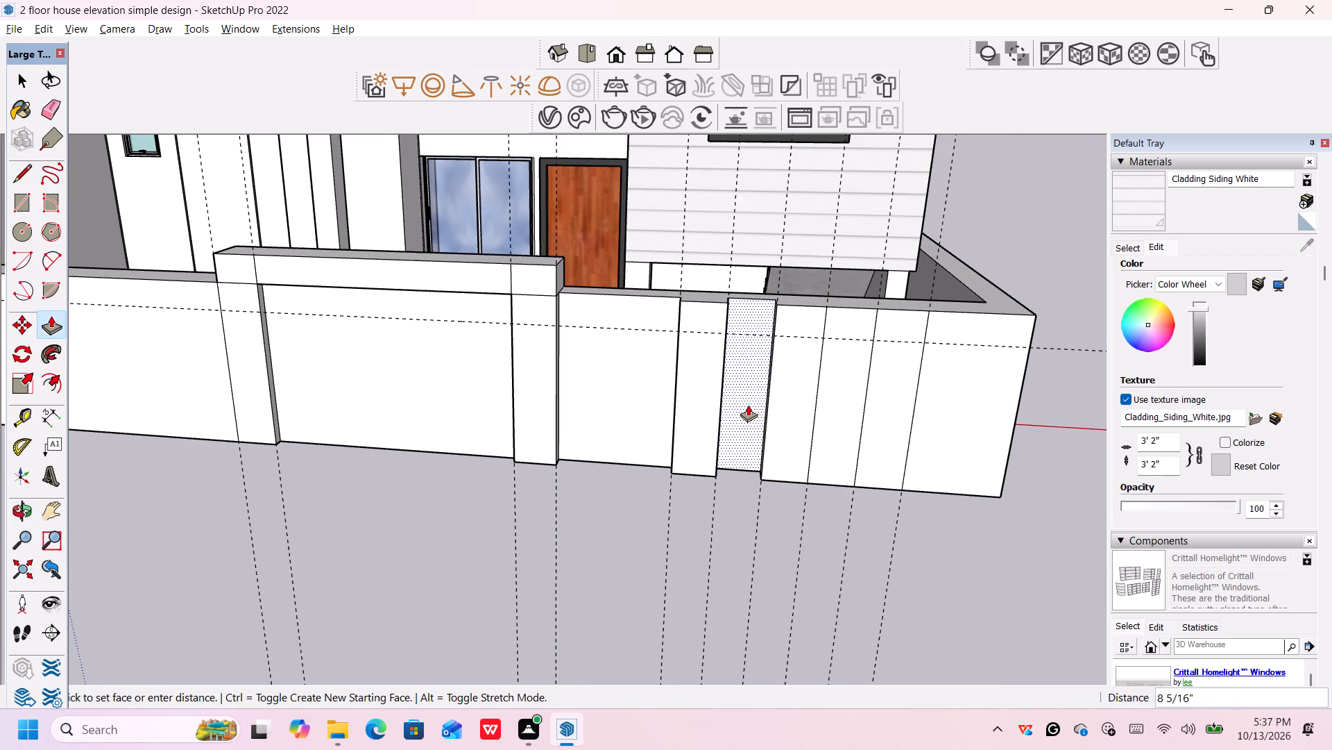
{"action": "key", "text": "6"}
{"action": "key", "text": "shift+quotedbl"}
{"action": "key", "text": "Return"}
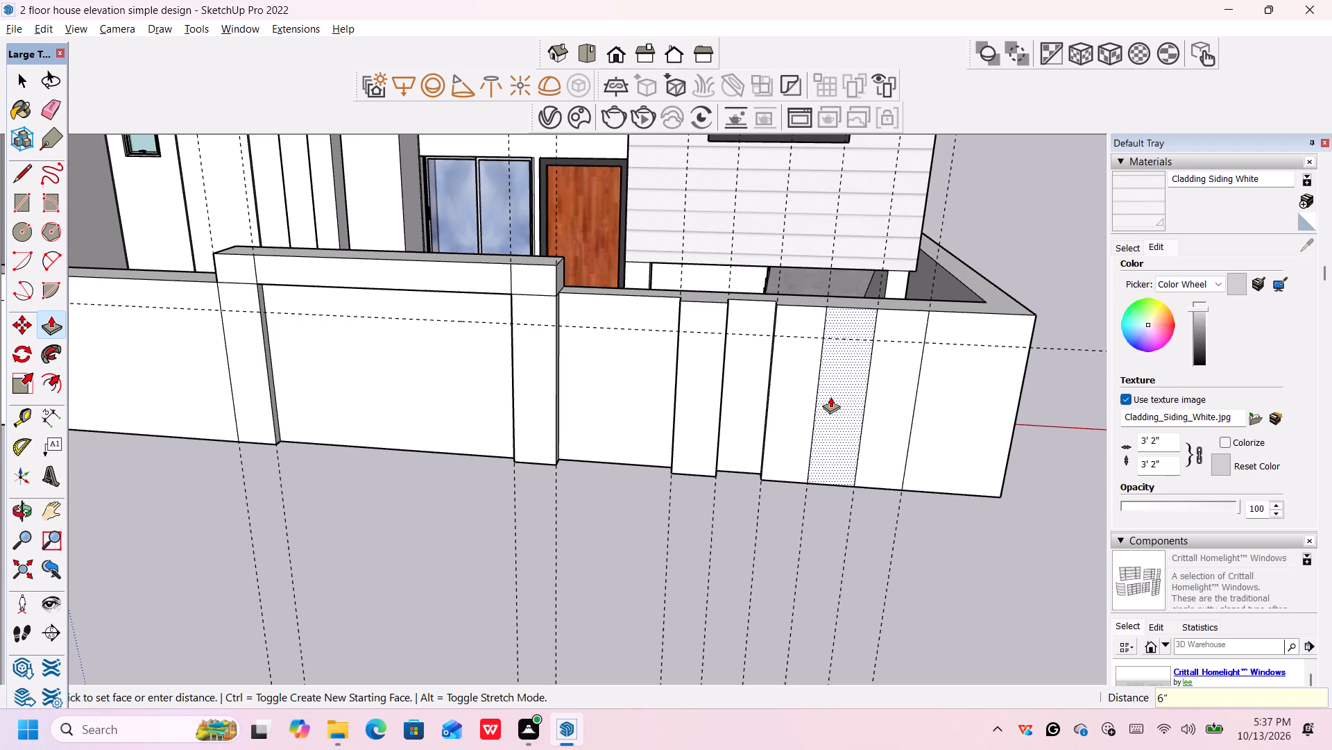
{"action": "left_click", "coordinate": [830, 397]}
{"action": "key", "text": "6"}
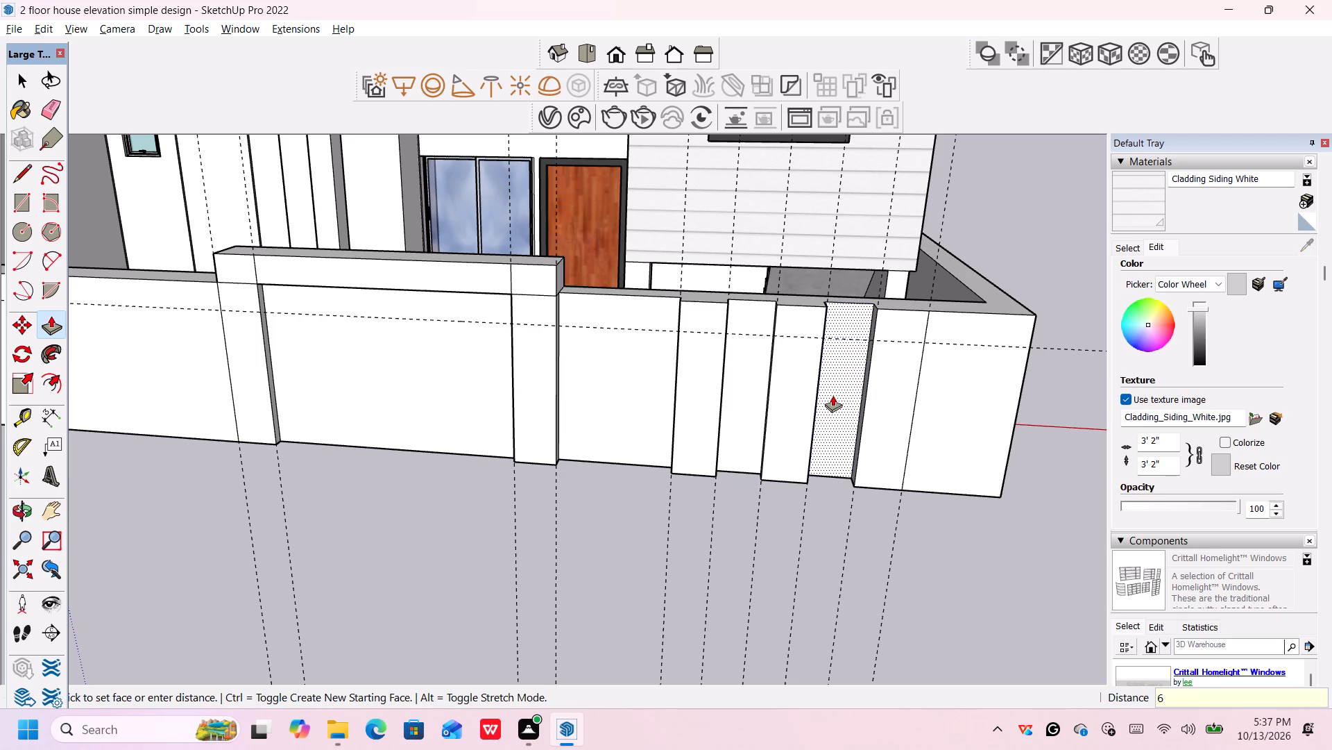
{"action": "key", "text": "shift+quotedbl"}
{"action": "key", "text": "Return"}
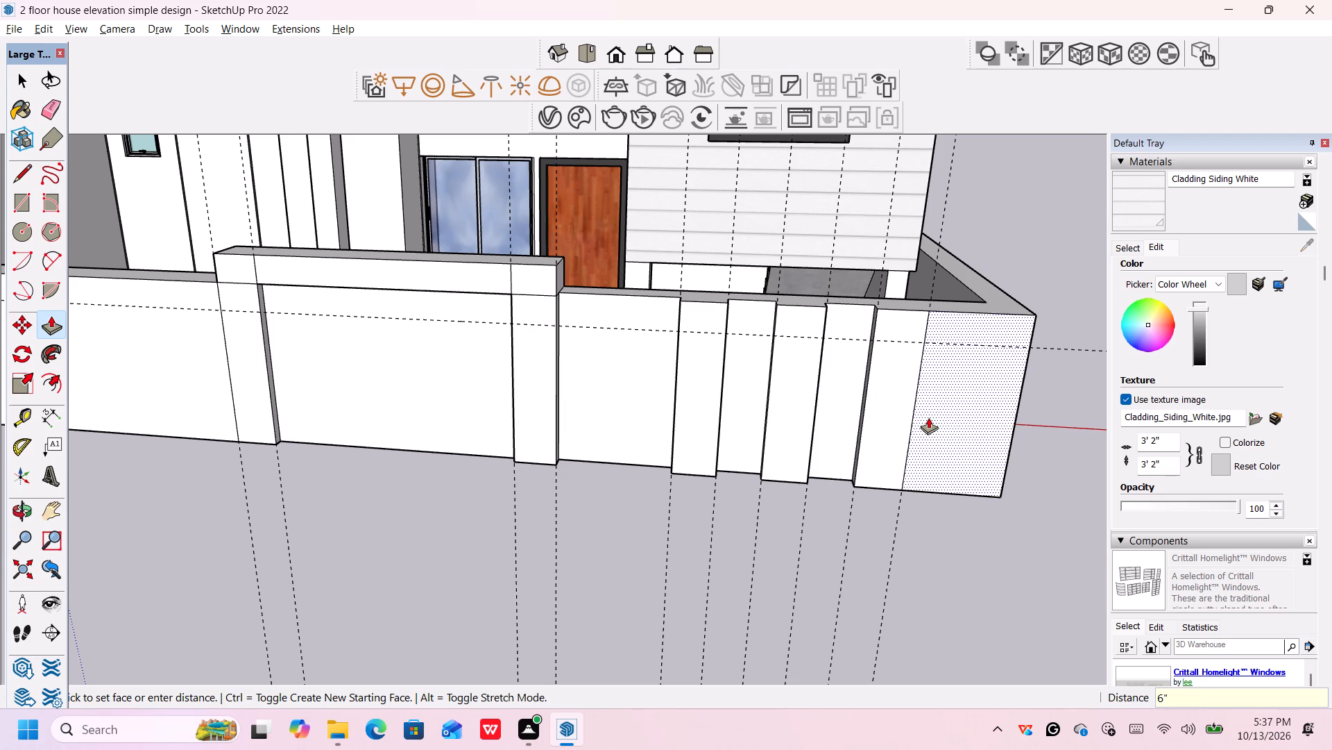
Recess the wide end panel beside the narrow strips, next to the wall corner, by 6".
{"action": "left_click", "coordinate": [928, 417]}
{"action": "type", "text": "6\""}
{"action": "key", "text": "Return"}
Push the outer face of the side boundary wall adjoining the narrow strips inward by 6".
{"action": "scroll", "coordinate": [1018, 477], "scroll_direction": "down", "scroll_amount": 4}
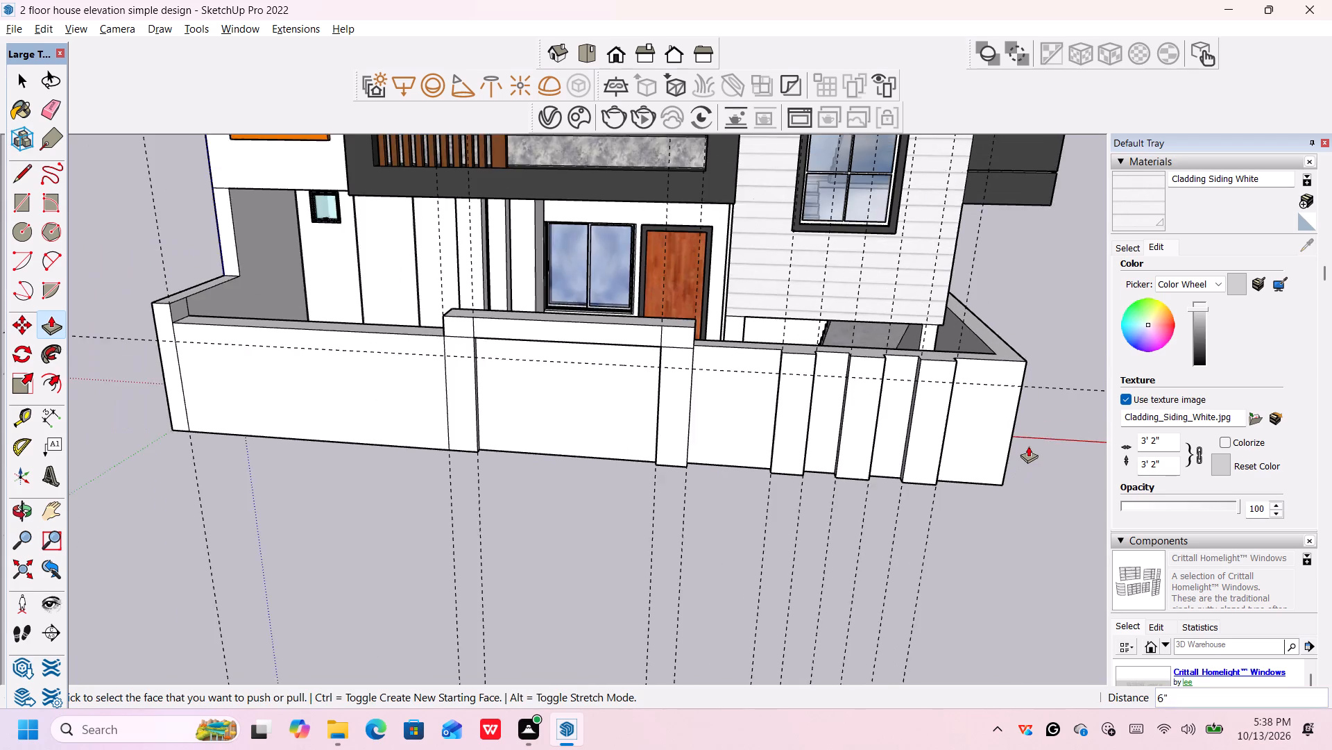
{"action": "scroll", "coordinate": [1028, 446], "scroll_direction": "down", "scroll_amount": 3}
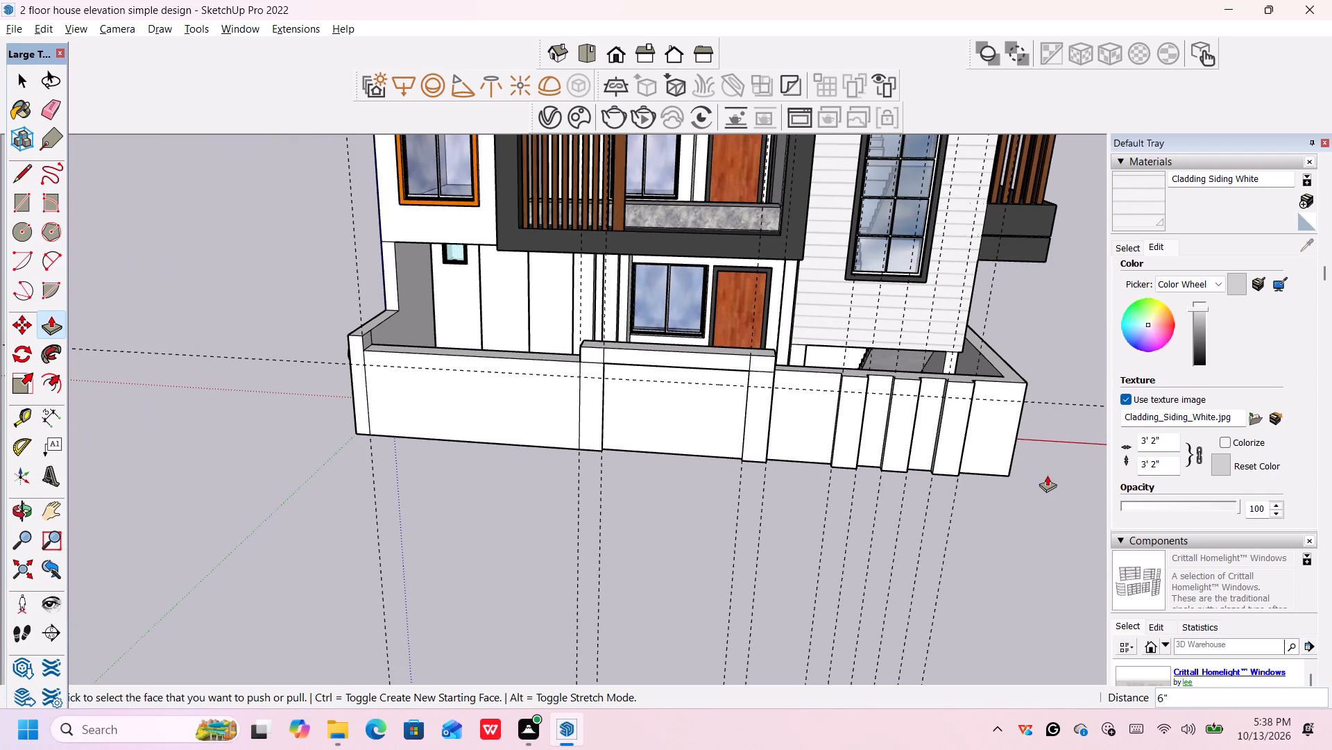
{"action": "middle_click_drag", "start_coordinate": [1044, 474], "coordinate": [744, 449]}
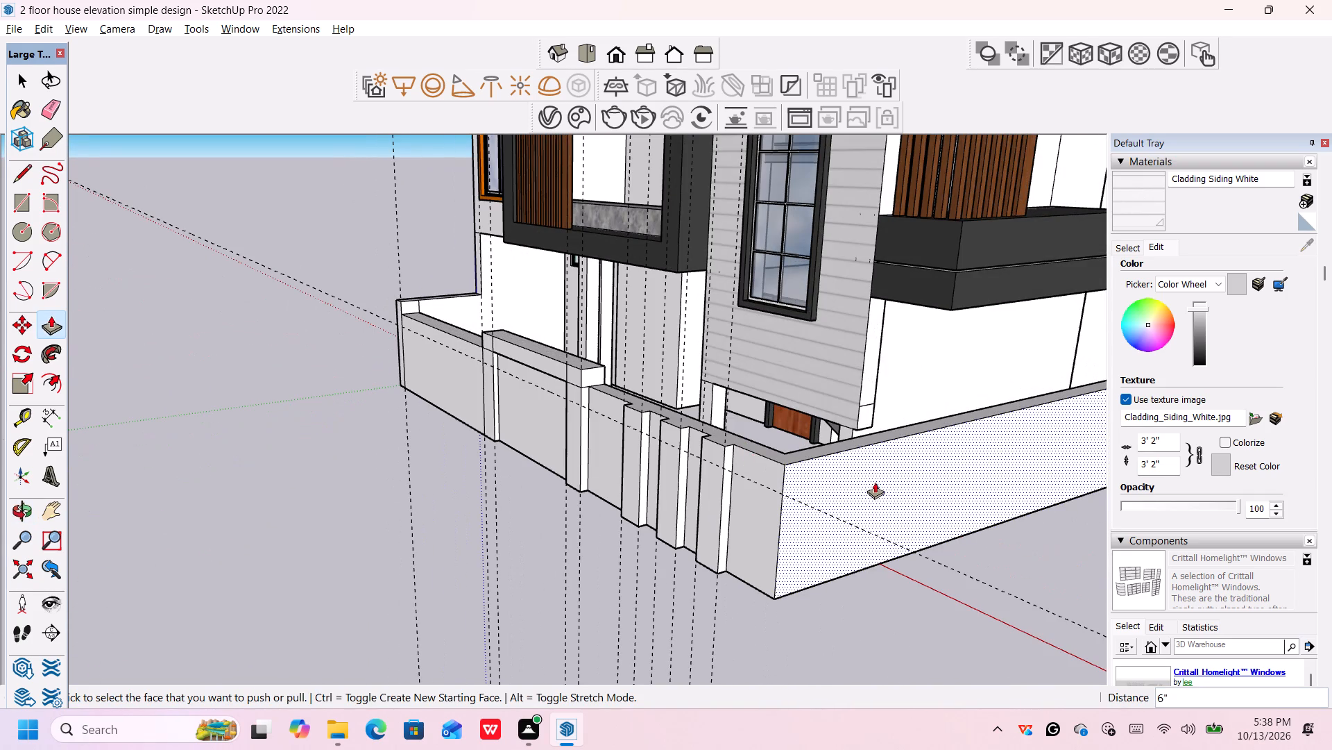
{"action": "left_click", "coordinate": [878, 489]}
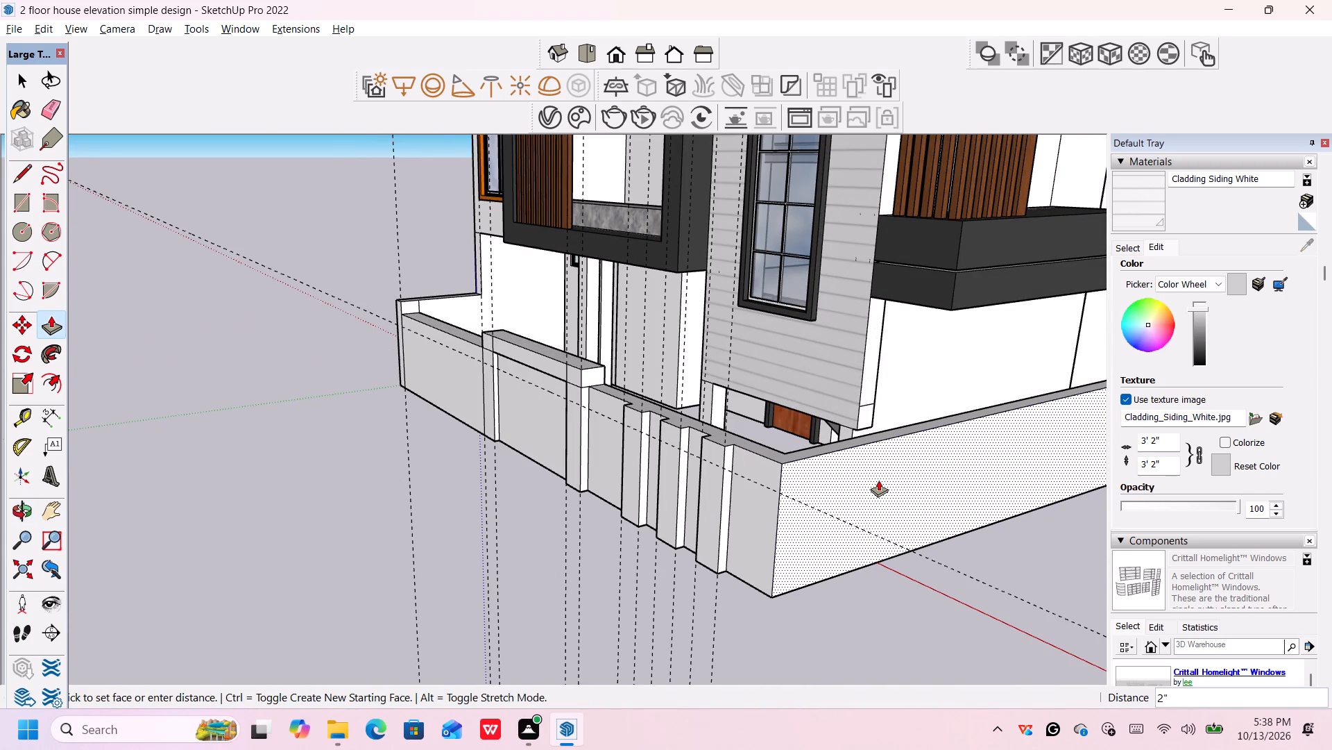
{"action": "key", "text": "6"}
{"action": "key", "text": "shift+quotedbl"}
{"action": "key", "text": "Return"}
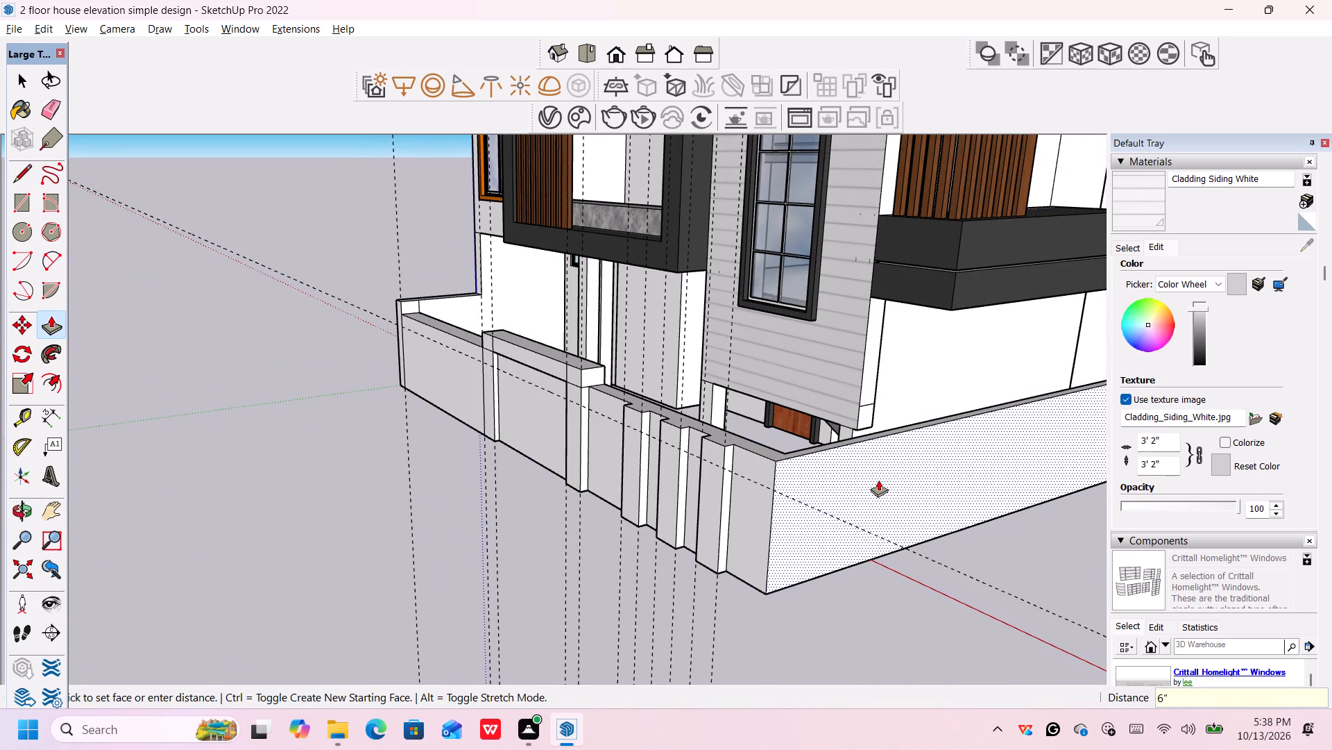
{"action": "scroll", "coordinate": [679, 590], "scroll_direction": "down", "scroll_amount": 6}
{"action": "middle_click_drag", "start_coordinate": [673, 595], "coordinate": [888, 544]}
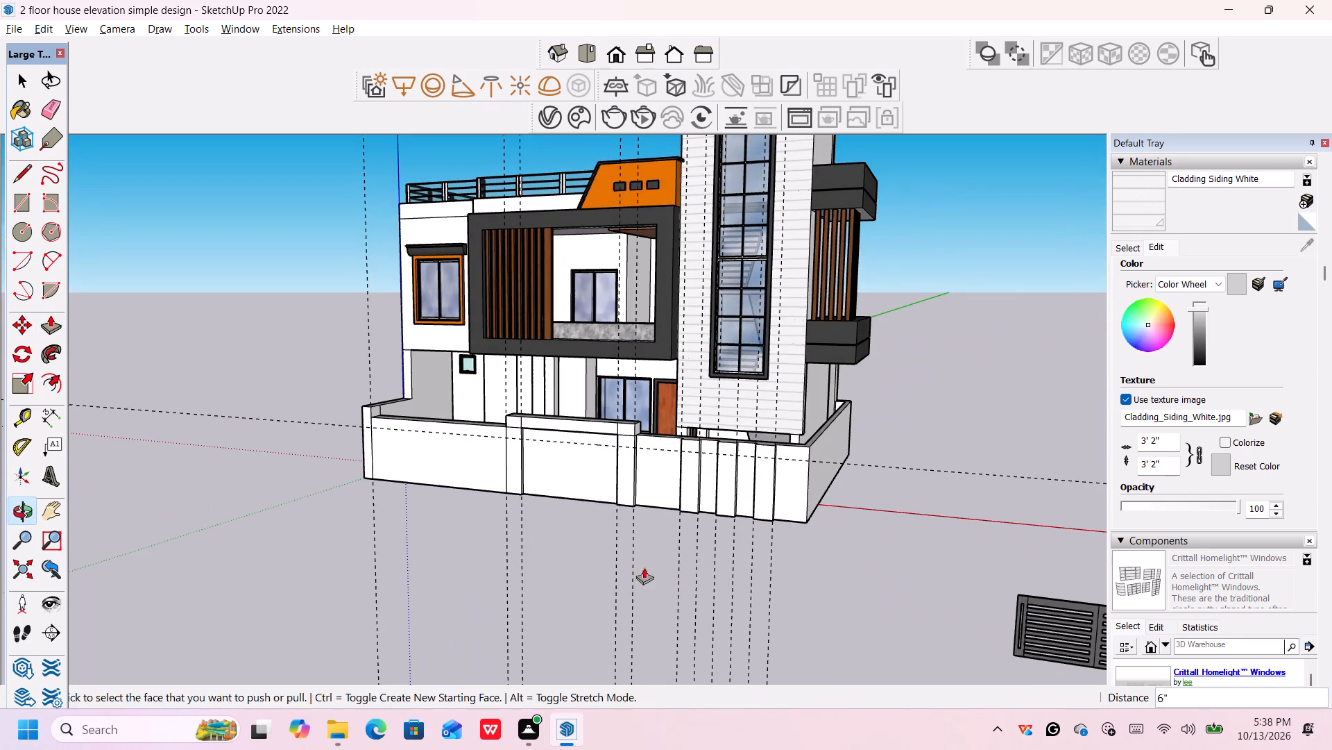
{"action": "middle_click_drag", "start_coordinate": [610, 573], "coordinate": [684, 627]}
{"action": "key", "text": "Escape"}
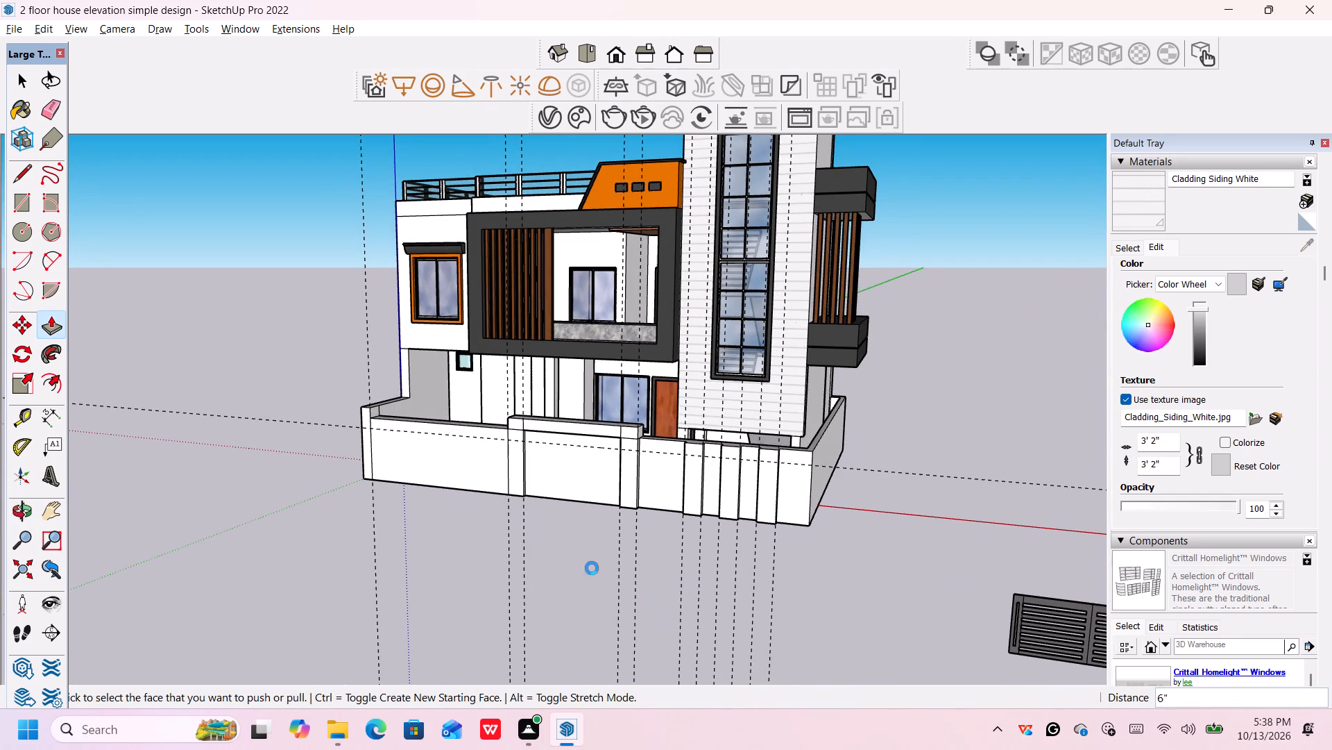
Draw five 1' lines across the front wall's top, from the first five inner corners of the projecting strips to the back edge.
{"action": "middle_click_drag", "start_coordinate": [605, 560], "coordinate": [845, 609]}
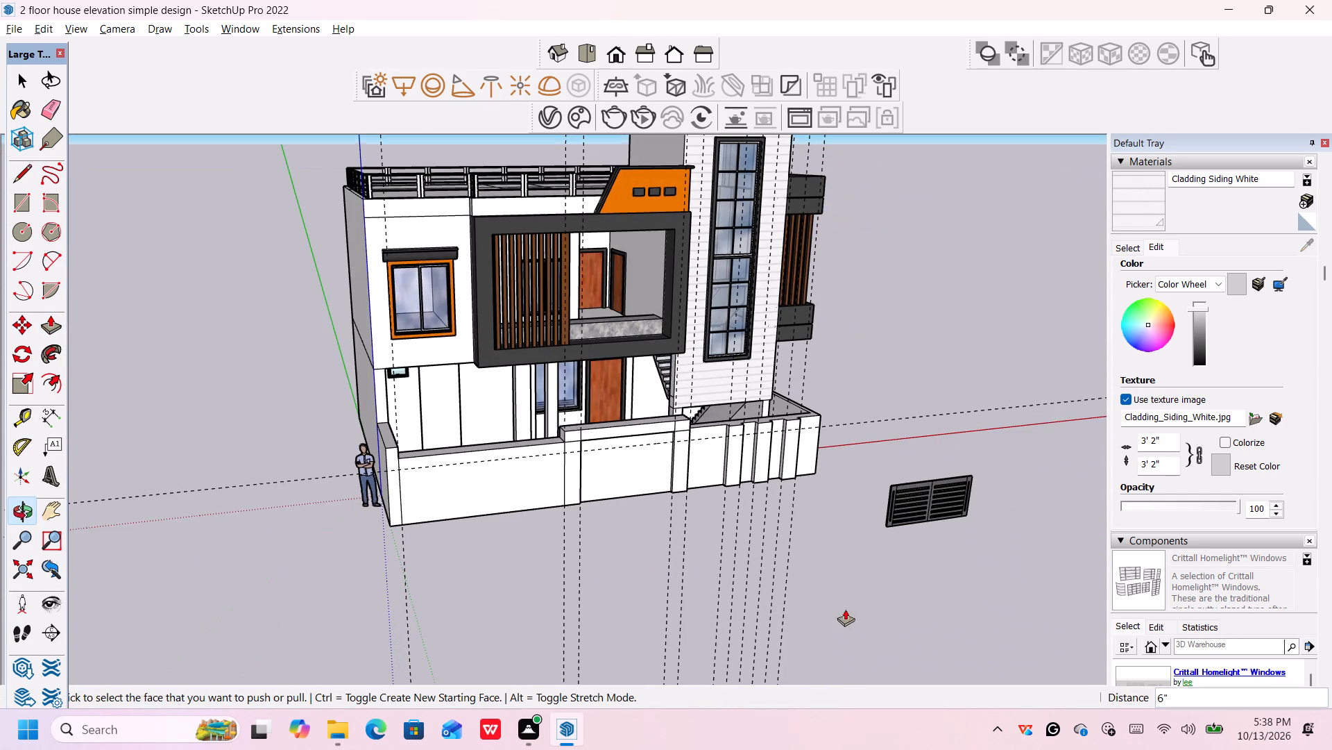
{"action": "middle_click_drag", "start_coordinate": [830, 514], "coordinate": [778, 608]}
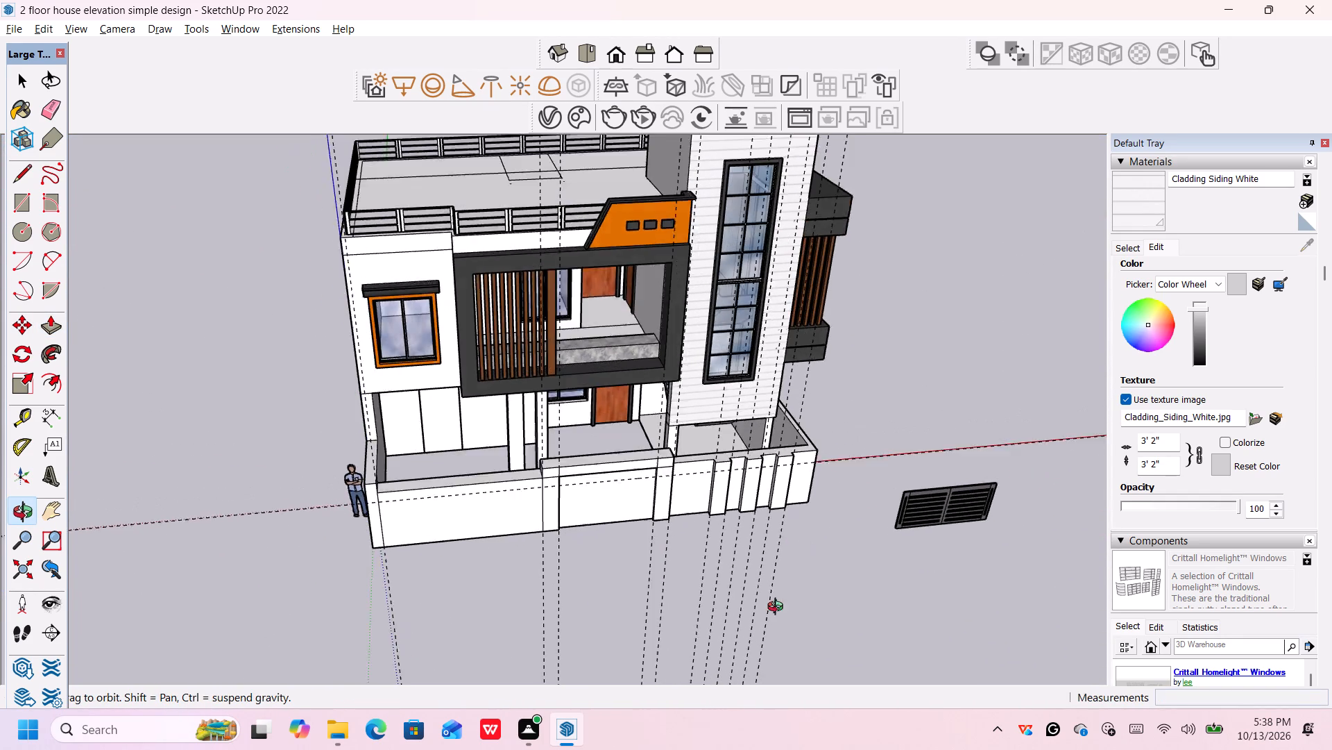
{"action": "middle_click_drag", "start_coordinate": [778, 608], "coordinate": [760, 662]}
{"action": "scroll", "coordinate": [713, 487], "scroll_direction": "up", "scroll_amount": 12}
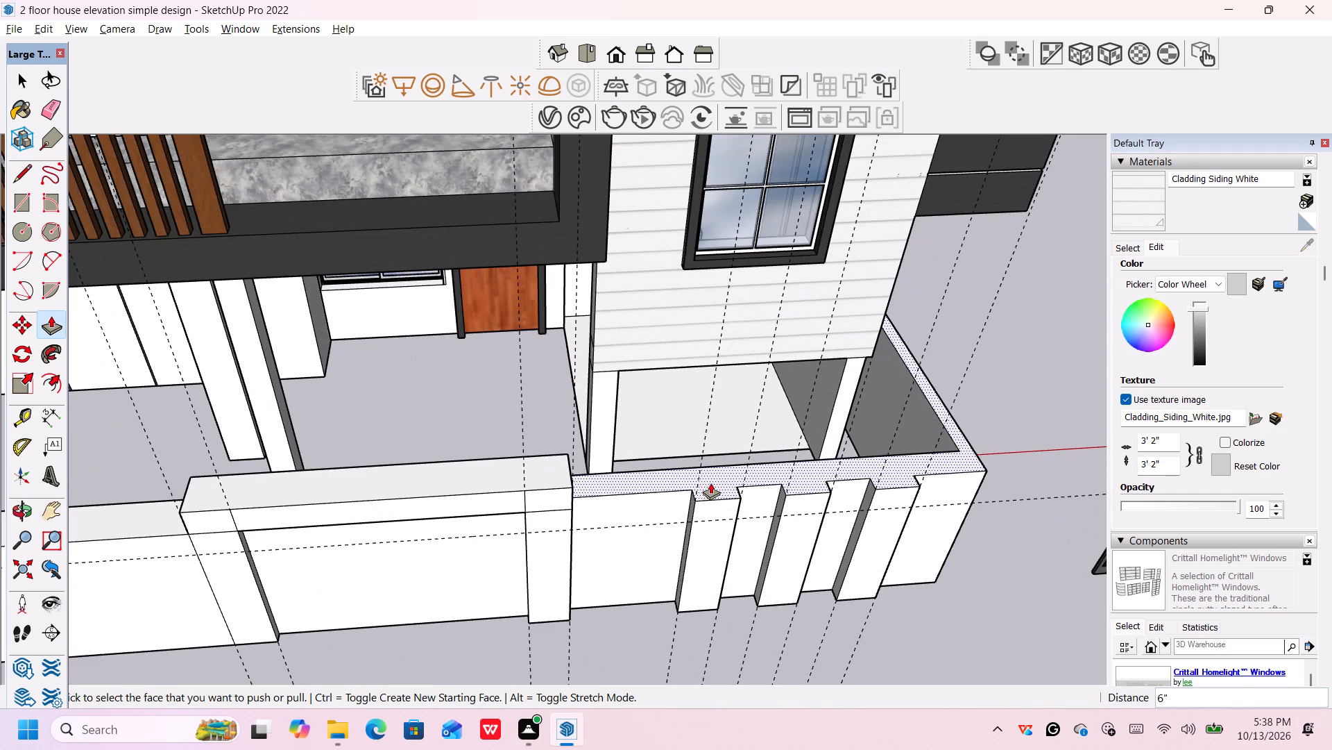
{"action": "key", "text": "space"}
{"action": "scroll", "coordinate": [710, 487], "scroll_direction": "up", "scroll_amount": 5}
{"action": "middle_click", "coordinate": [710, 487]}
{"action": "scroll", "coordinate": [718, 487], "scroll_direction": "up", "scroll_amount": 2}
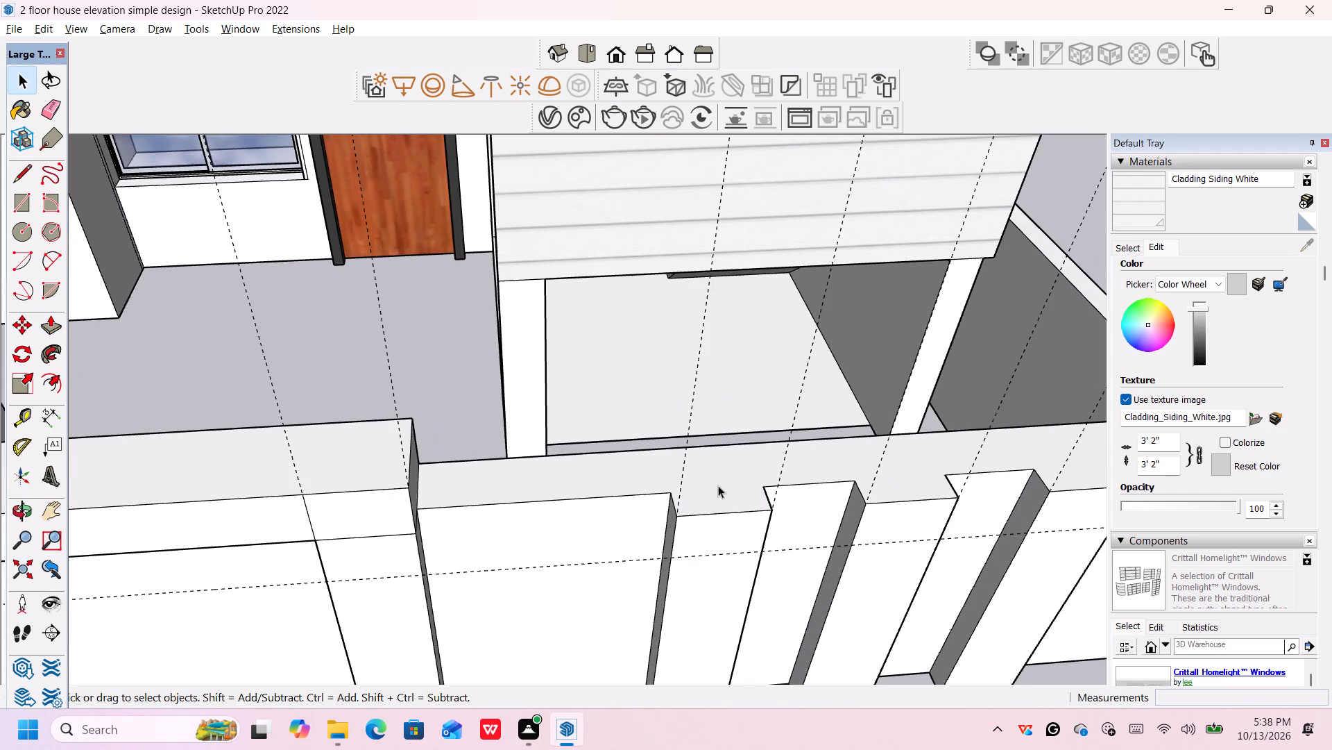
{"action": "key", "text": "l"}
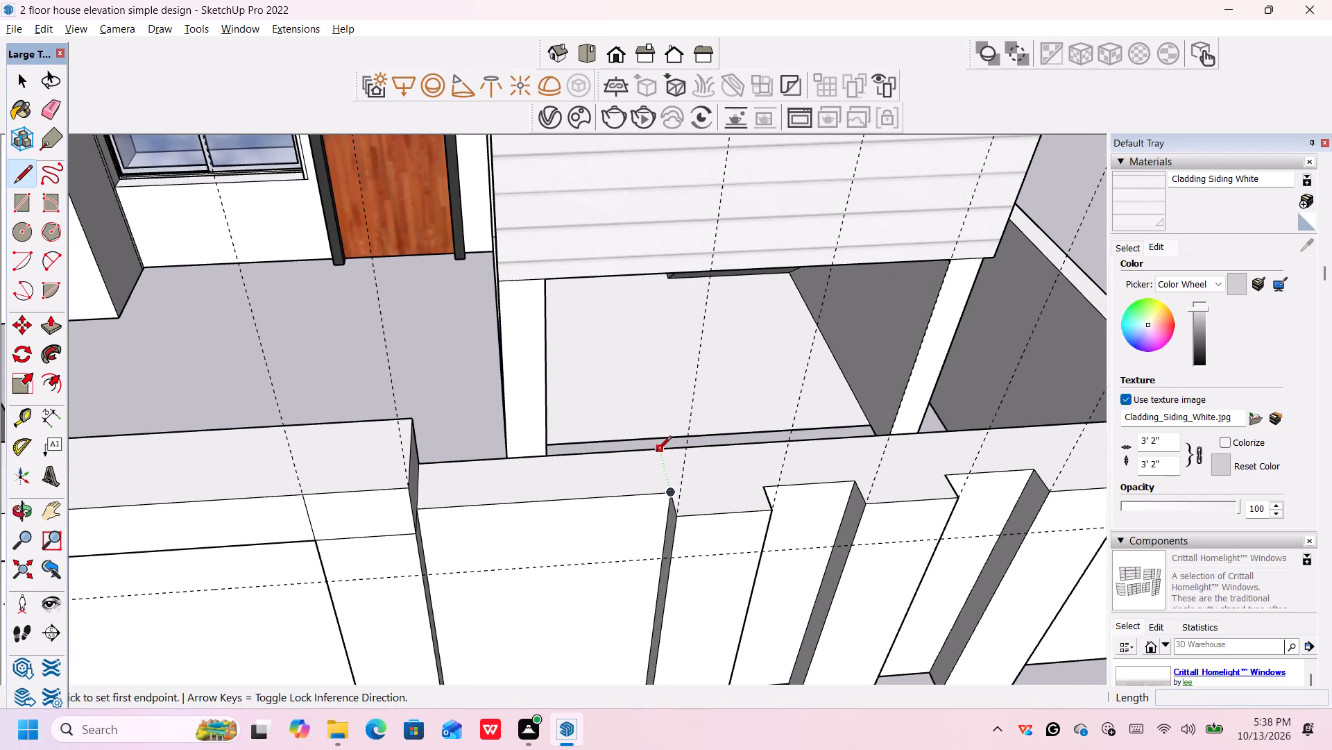
{"action": "left_click", "coordinate": [656, 451]}
{"action": "left_click", "coordinate": [667, 494]}
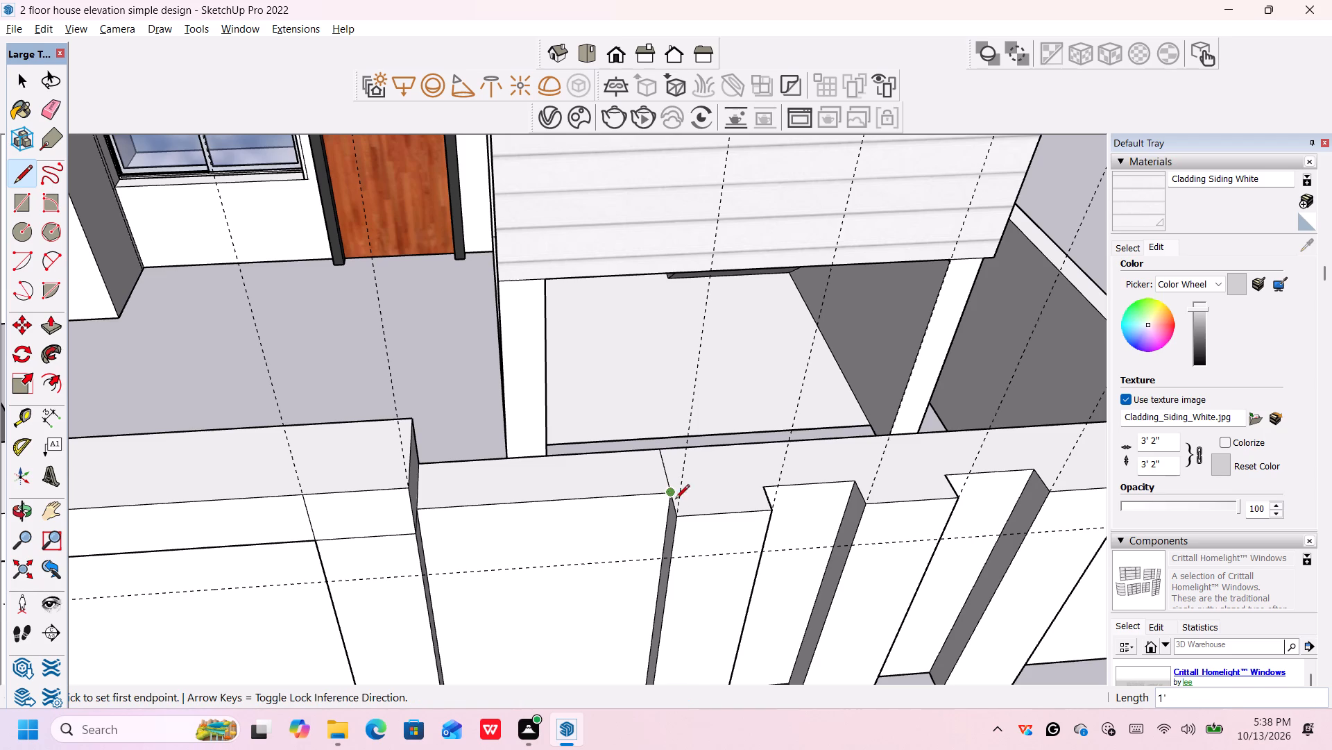
{"action": "left_click", "coordinate": [766, 487]}
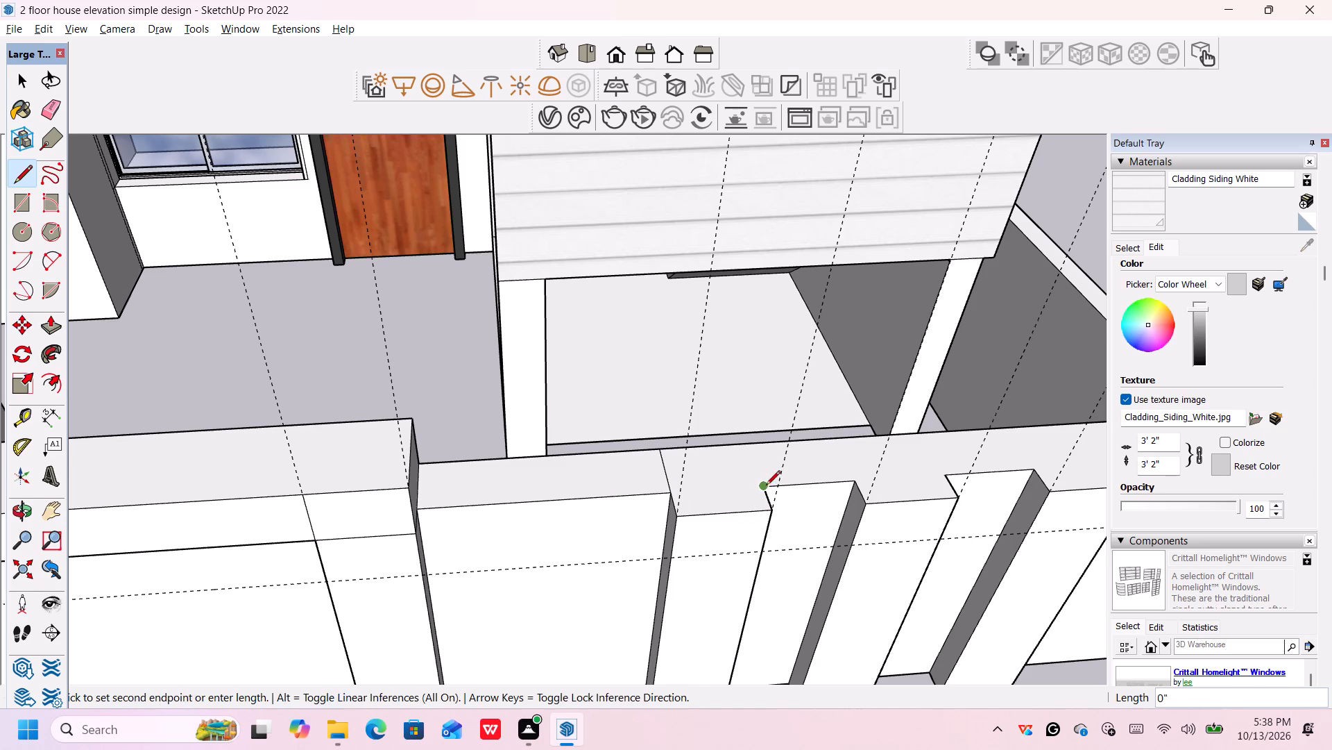
{"action": "left_click", "coordinate": [751, 447]}
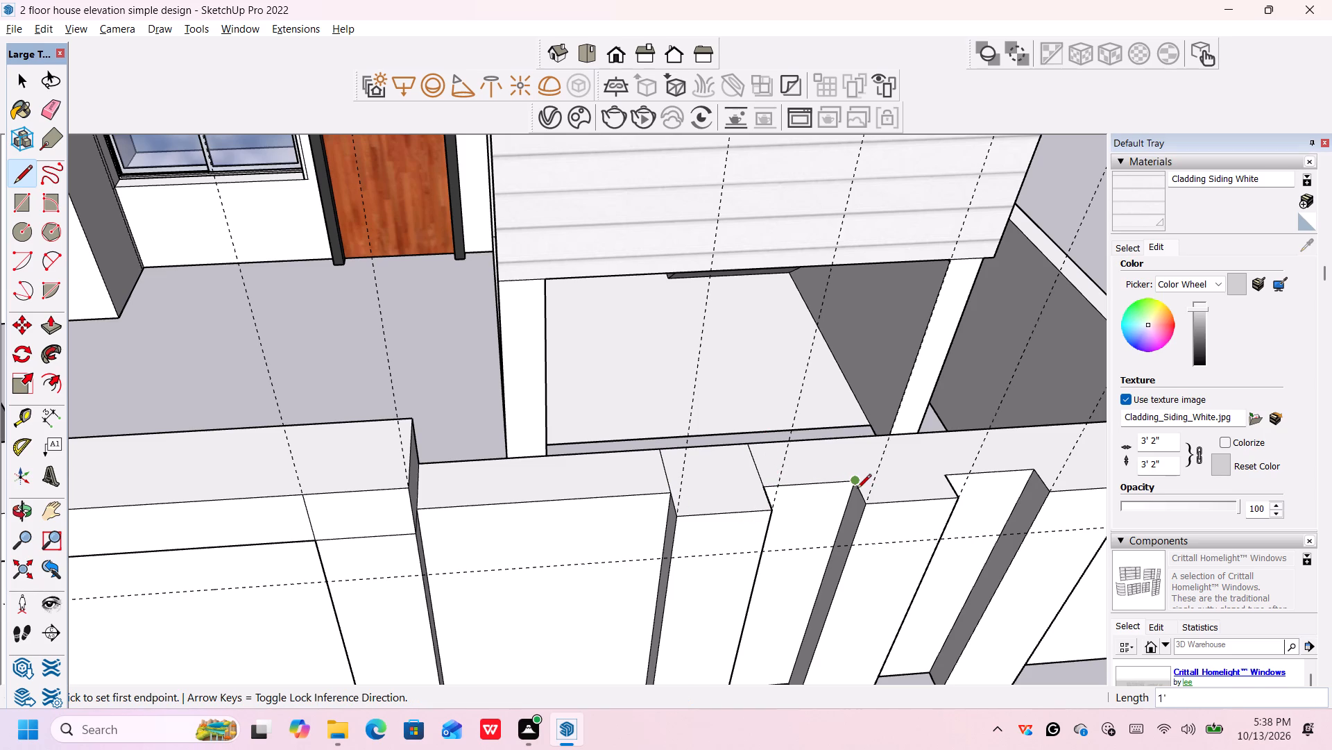
{"action": "left_click", "coordinate": [855, 482]}
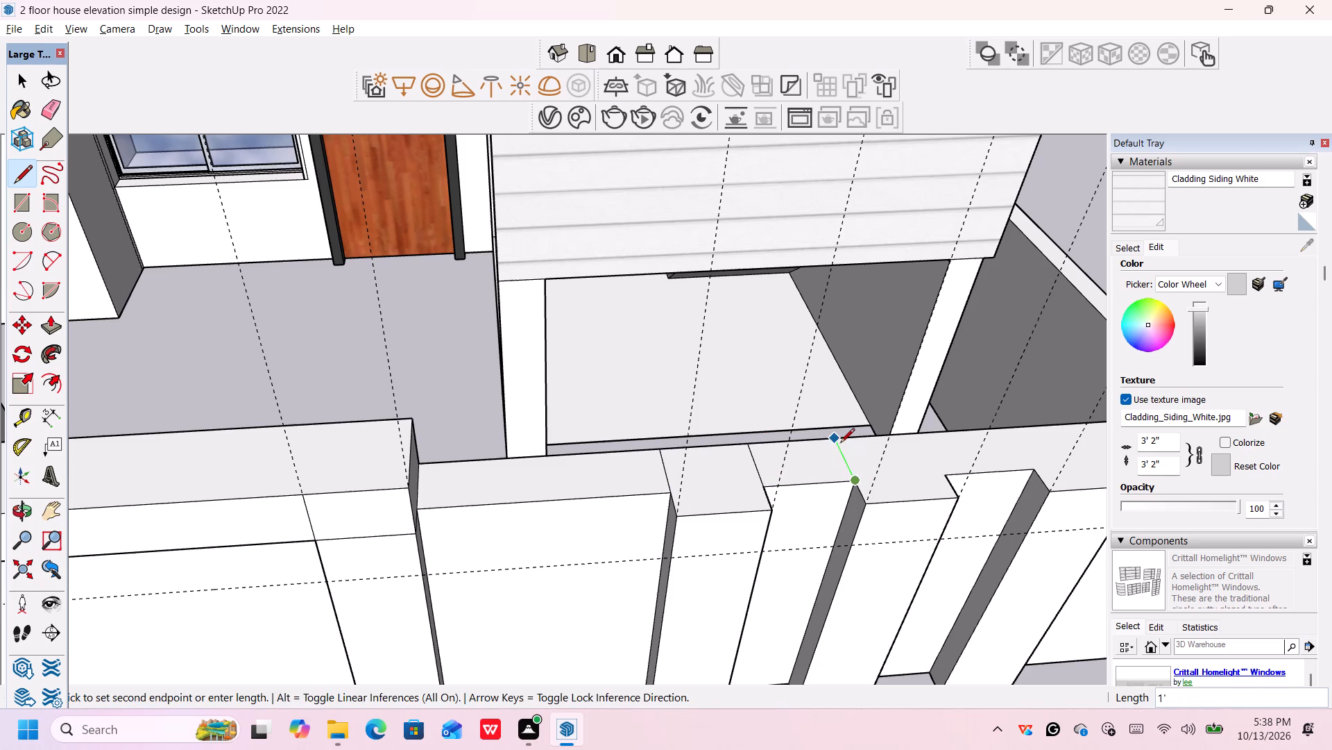
{"action": "left_click", "coordinate": [837, 440]}
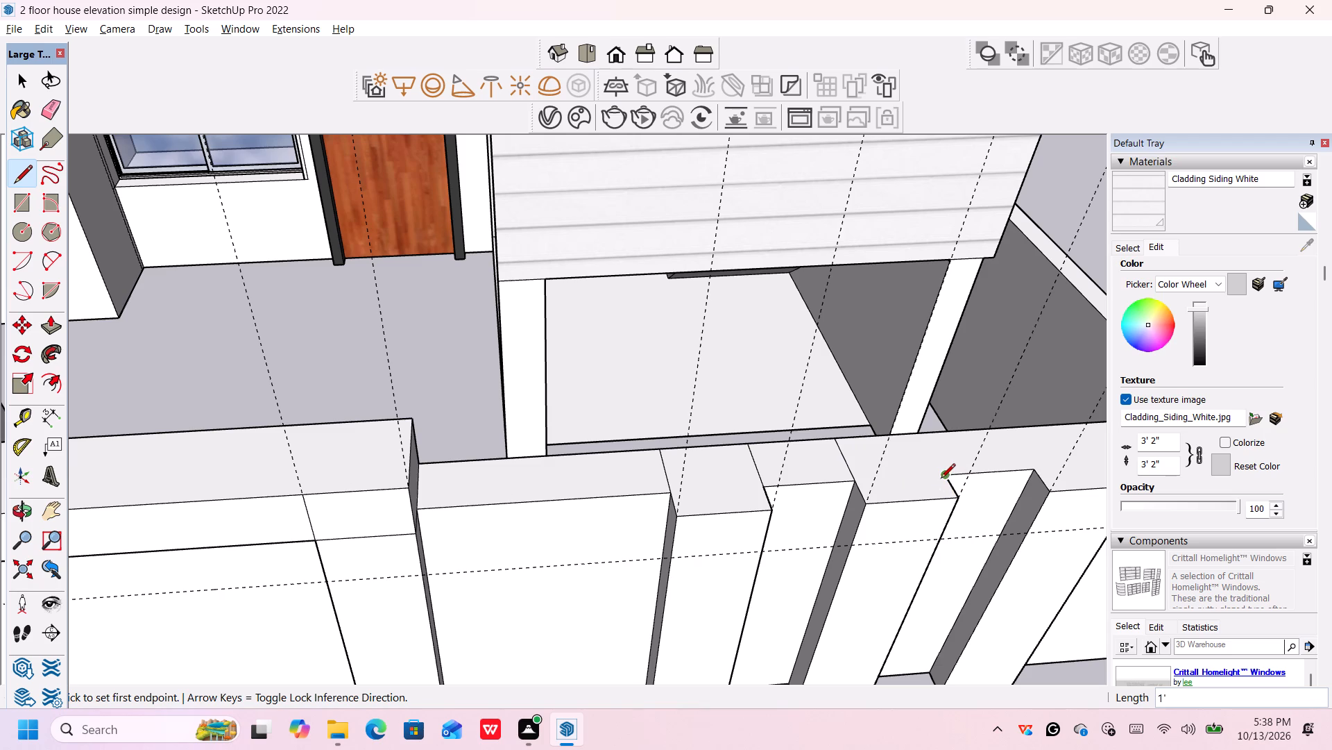
{"action": "left_click", "coordinate": [944, 475]}
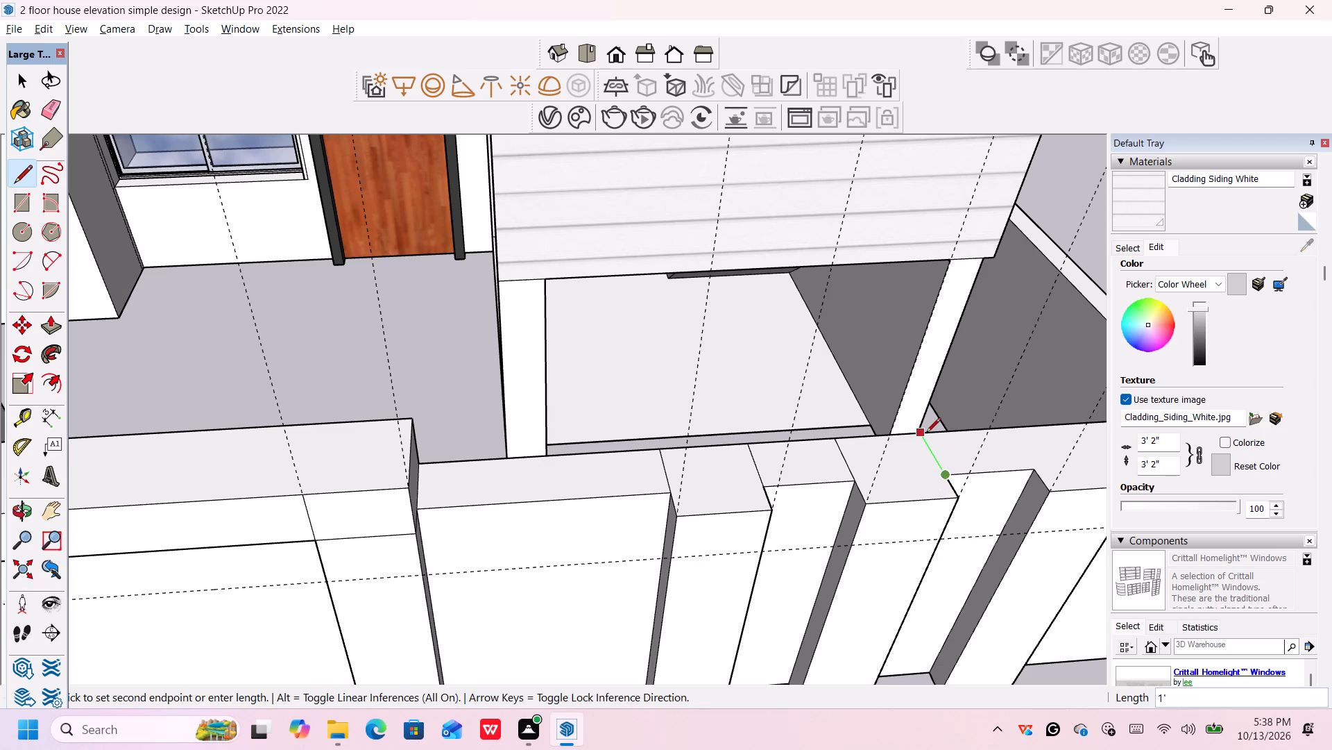
{"action": "left_click", "coordinate": [924, 433]}
{"action": "left_click", "coordinate": [1036, 469]}
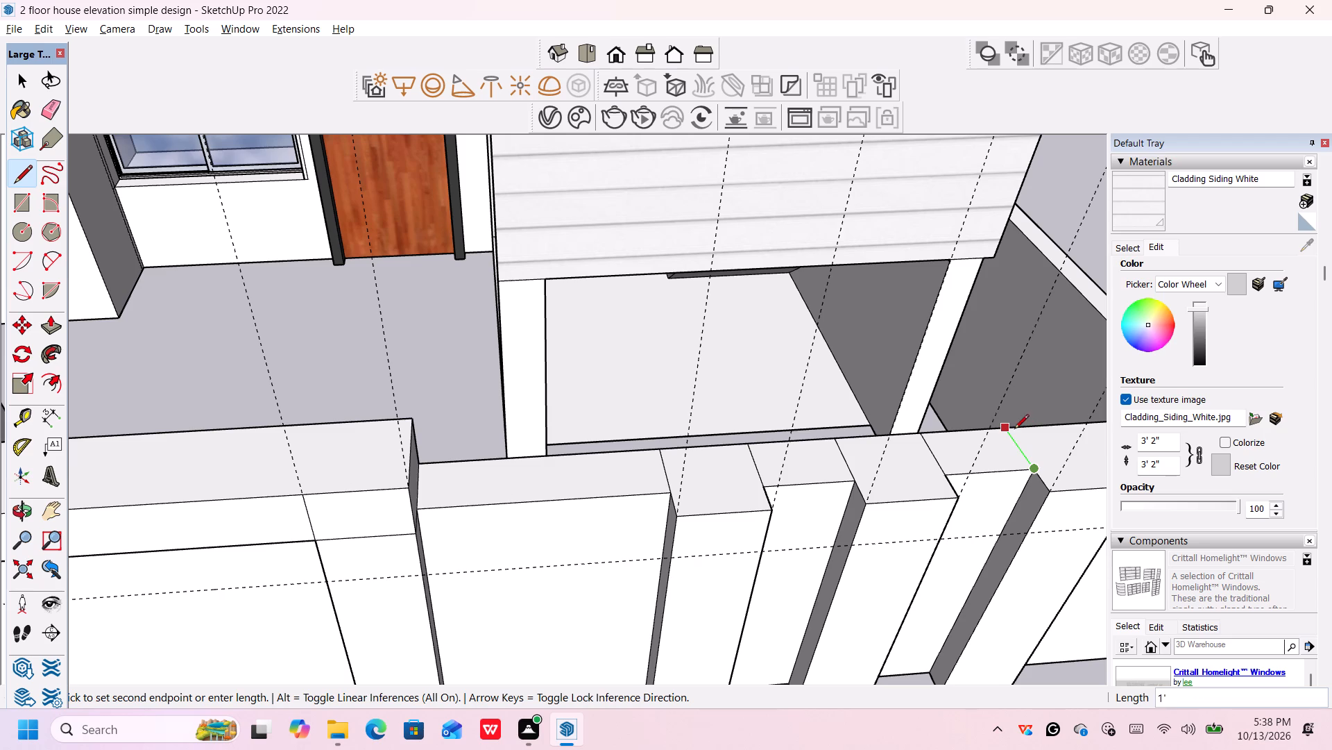
{"action": "left_click", "coordinate": [1007, 427]}
Draw a 1' line across the wall top from the end panel's corner at the last projecting strip to the back edge.
{"action": "middle_click_drag", "start_coordinate": [1052, 520], "coordinate": [1048, 520]}
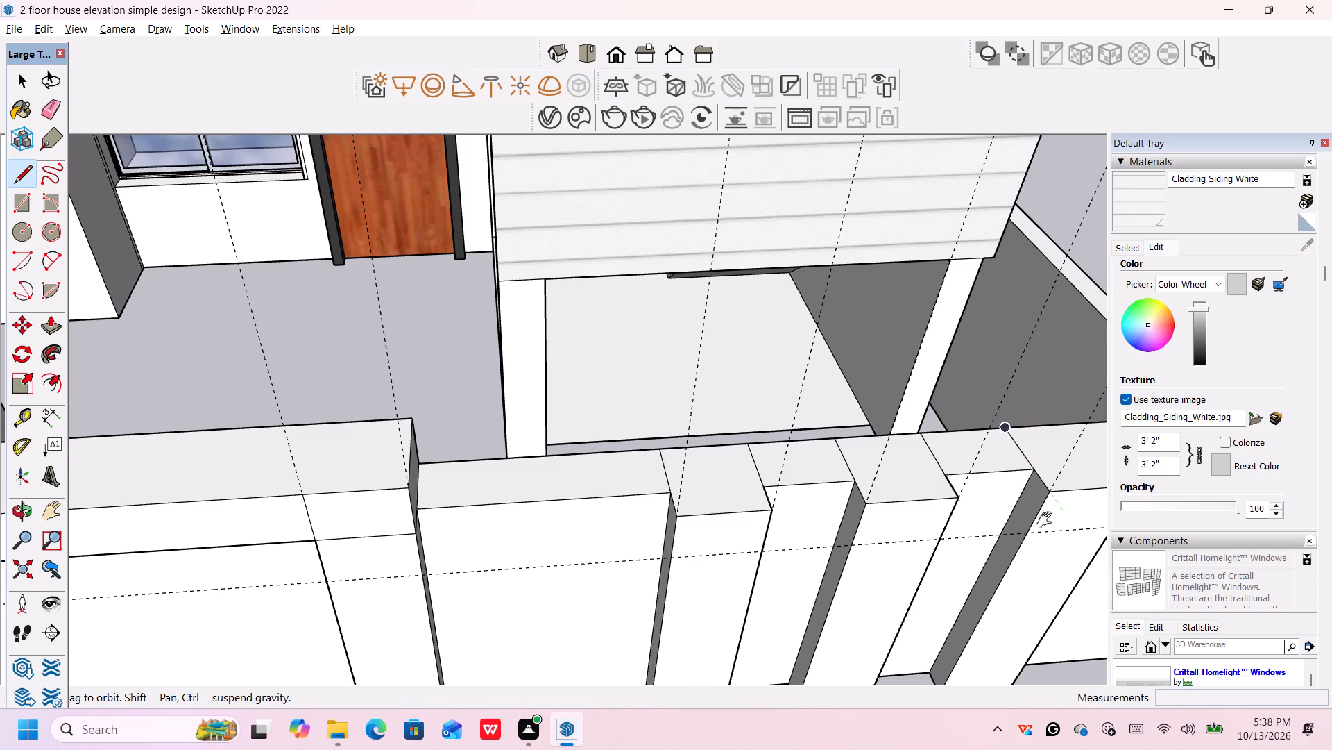
{"action": "middle_click_drag", "start_coordinate": [1048, 520], "coordinate": [821, 505]}
{"action": "scroll", "coordinate": [873, 453], "scroll_direction": "up", "scroll_amount": 3}
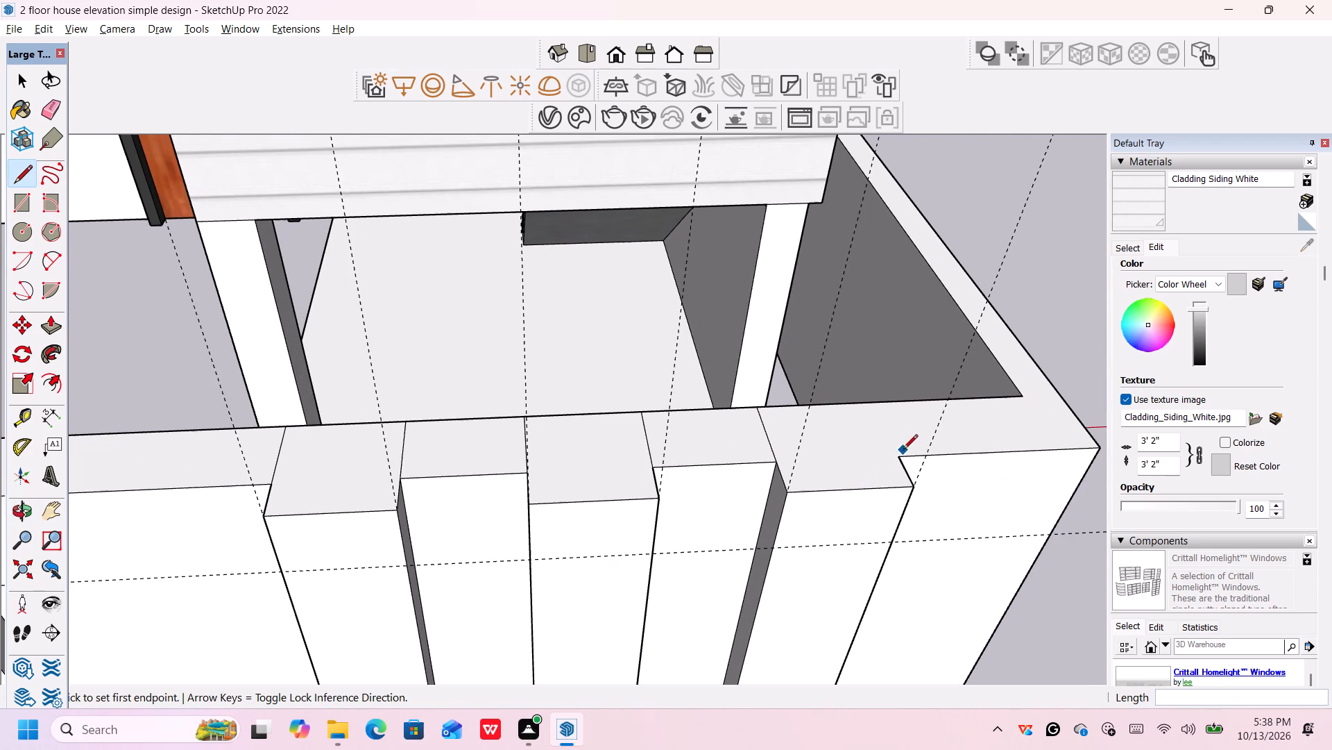
{"action": "left_click", "coordinate": [902, 456]}
{"action": "left_click", "coordinate": [874, 406]}
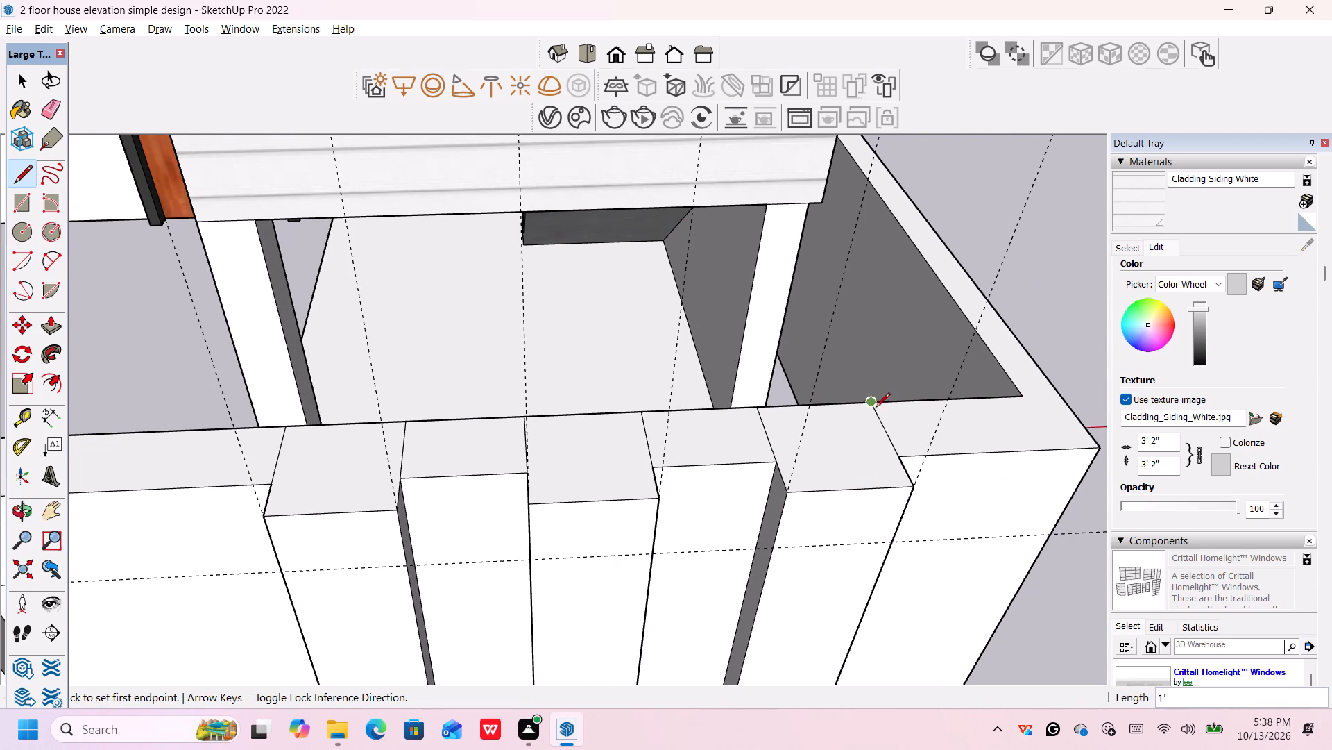
Delete all the vertical guide lines crossing the front boundary wall and facade.
{"action": "scroll", "coordinate": [969, 519], "scroll_direction": "down", "scroll_amount": 19}
{"action": "middle_click_drag", "start_coordinate": [985, 635], "coordinate": [985, 621]}
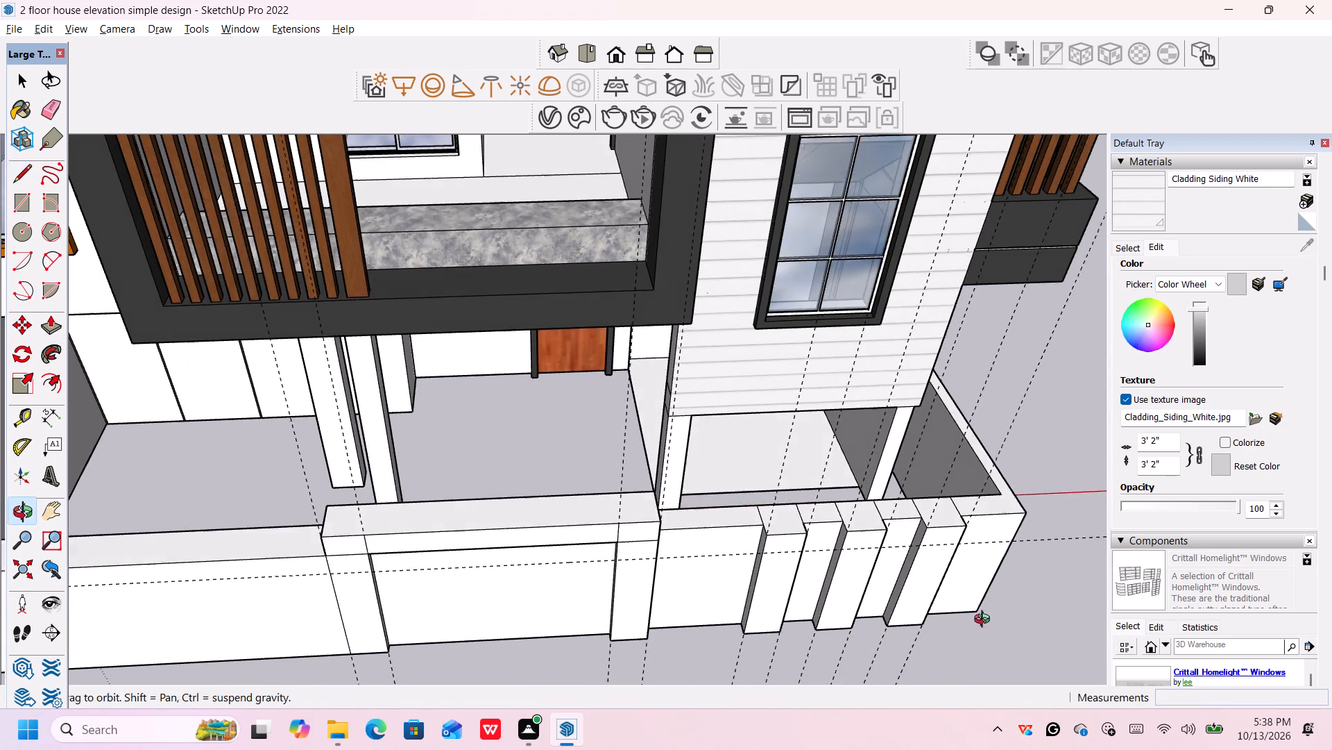
{"action": "middle_click_drag", "start_coordinate": [985, 621], "coordinate": [989, 541]}
{"action": "scroll", "coordinate": [968, 615], "scroll_direction": "down", "scroll_amount": 11}
{"action": "middle_click_drag", "start_coordinate": [960, 636], "coordinate": [950, 614]}
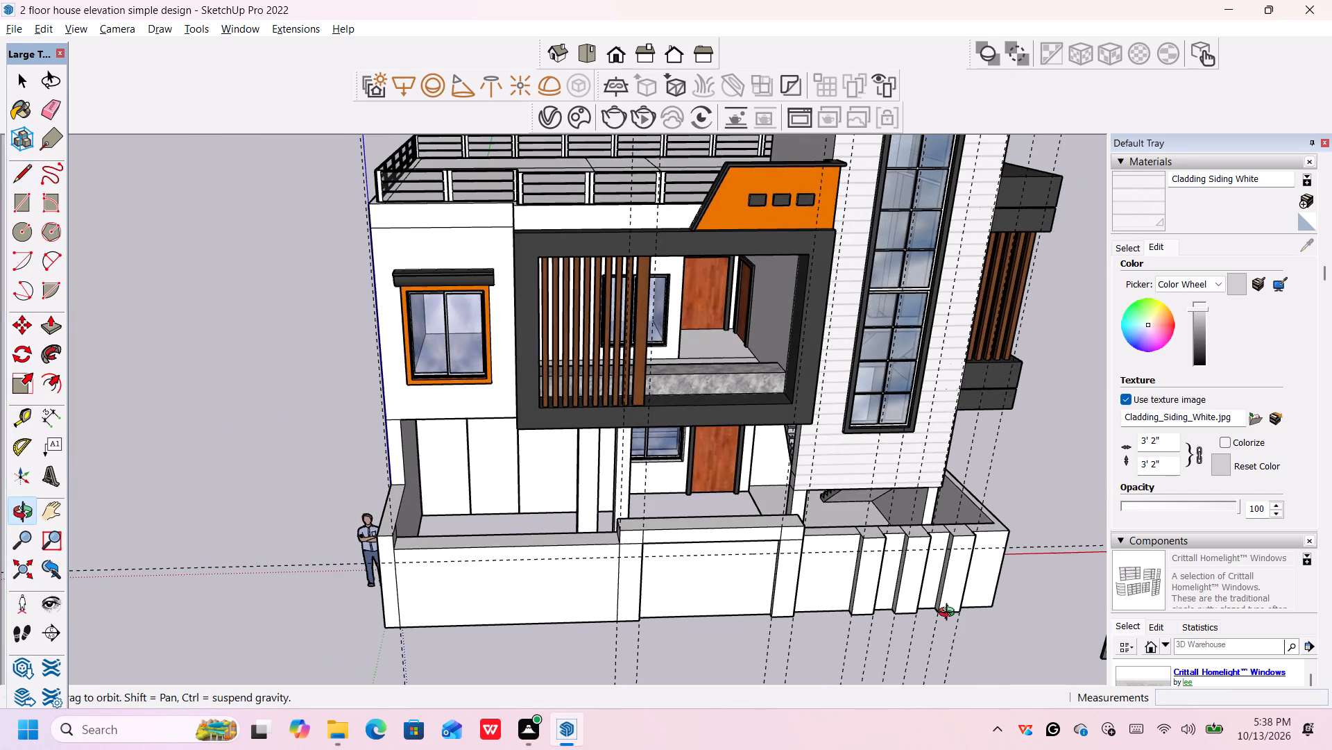
{"action": "middle_click_drag", "start_coordinate": [950, 614], "coordinate": [923, 424]}
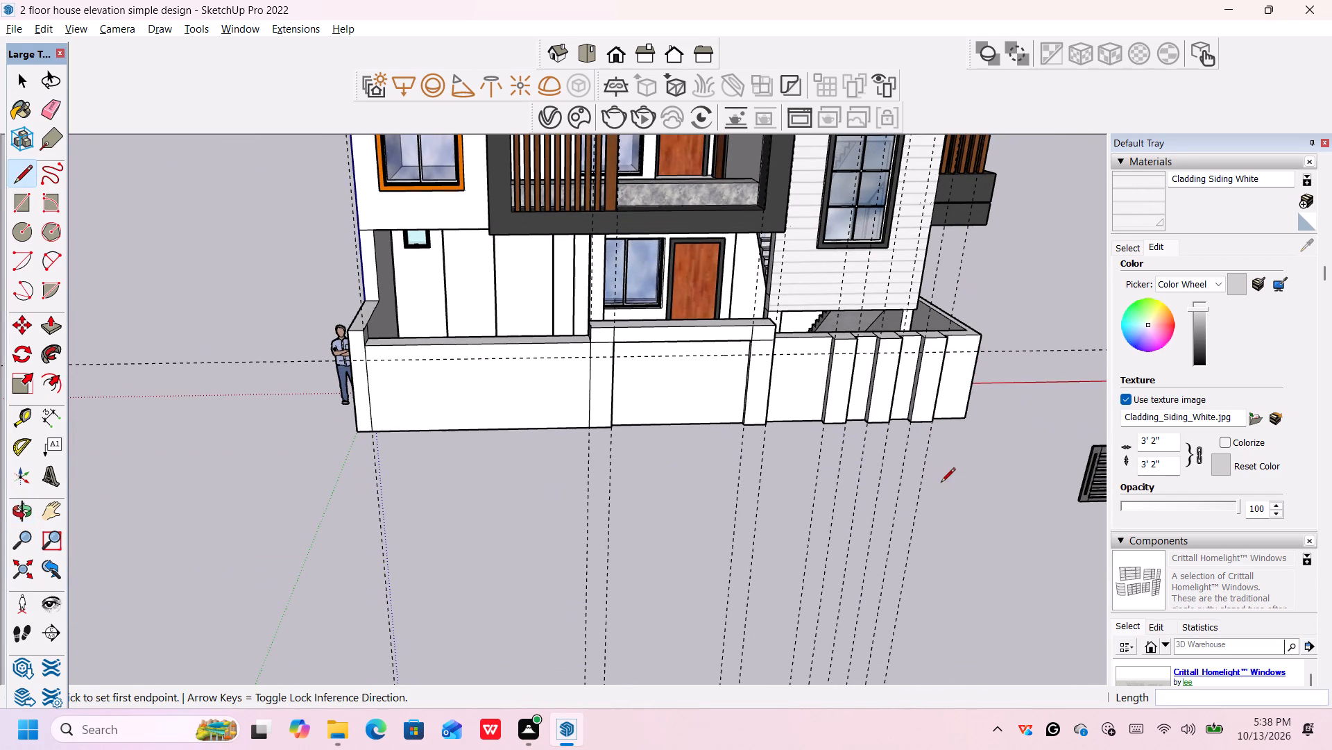
{"action": "key", "text": "space"}
{"action": "left_click_drag", "start_coordinate": [968, 474], "coordinate": [300, 586]}
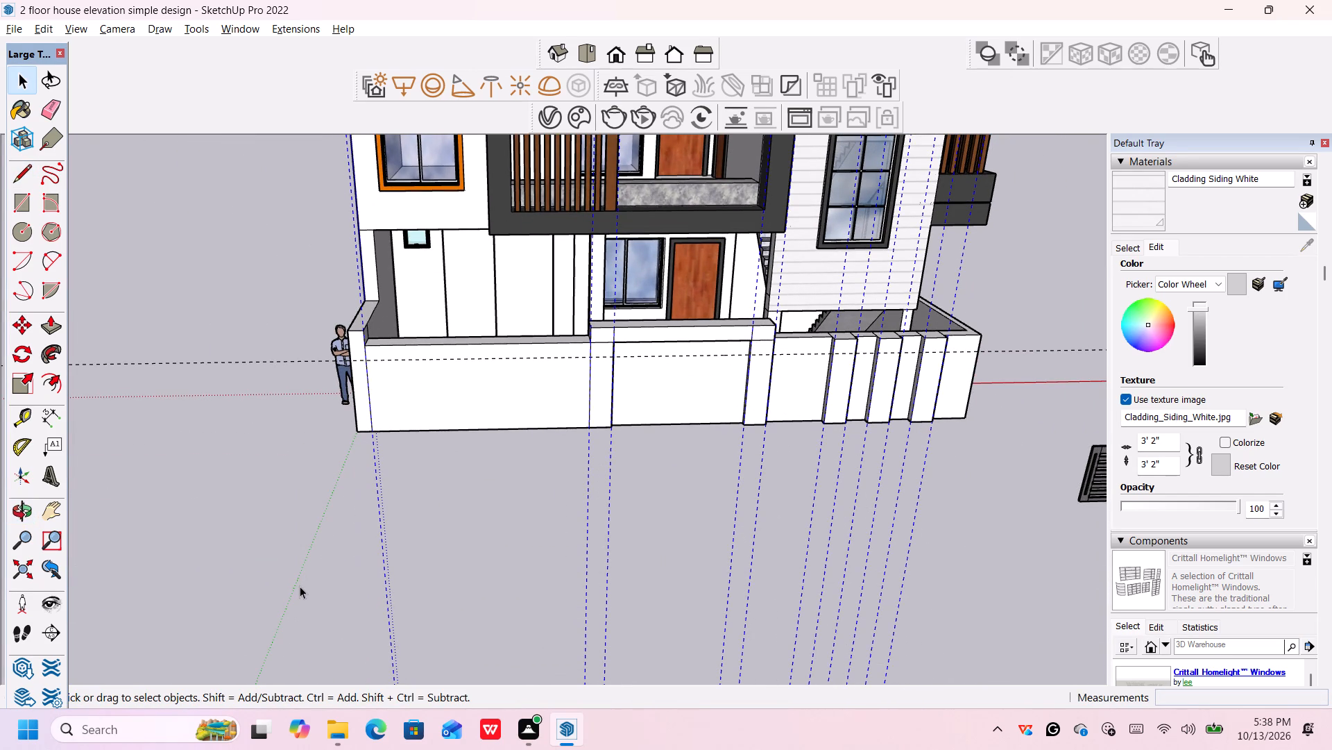
{"action": "key", "text": "Delete"}
Delete the remaining horizontal guide line crossing the front boundary wall.
{"action": "left_click_drag", "start_coordinate": [282, 346], "coordinate": [248, 397]}
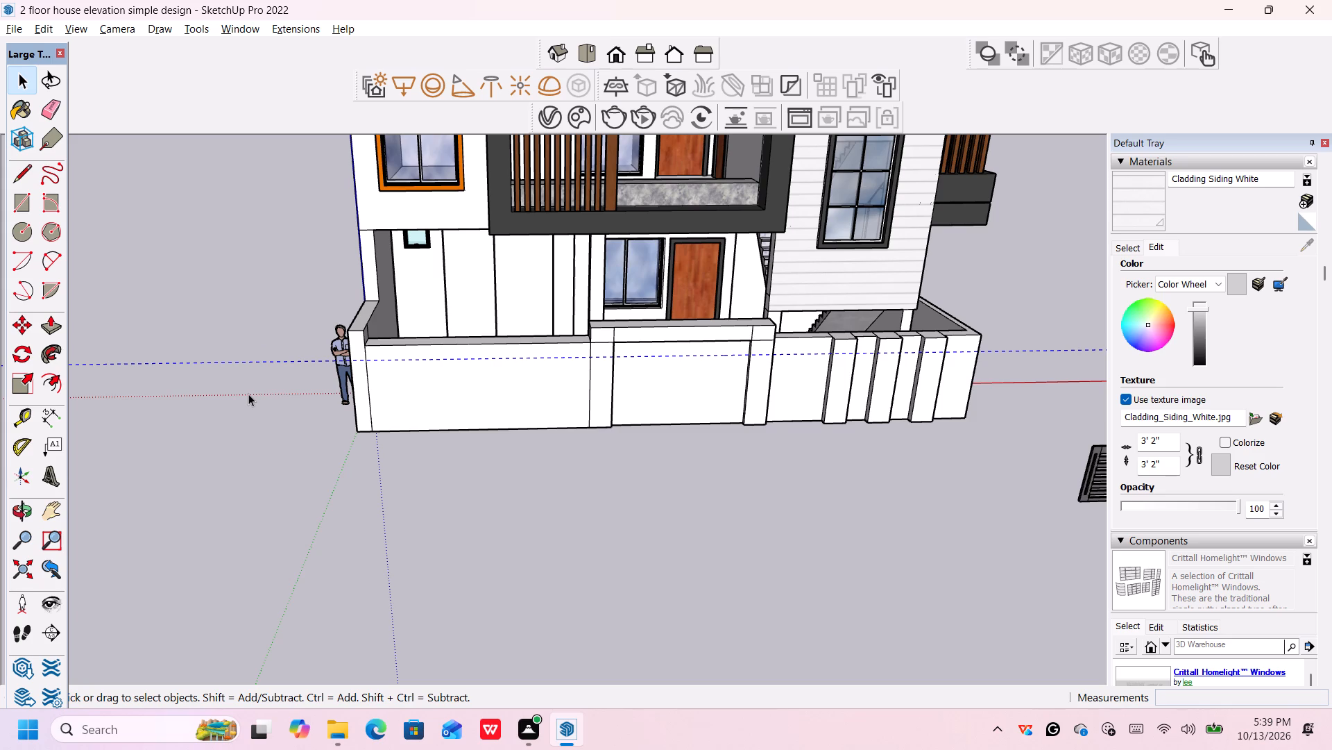
{"action": "key", "text": "Delete"}
Pull the top faces of the three projecting strips on the front boundary wall up by 1' each.
{"action": "middle_click_drag", "start_coordinate": [873, 472], "coordinate": [838, 554]}
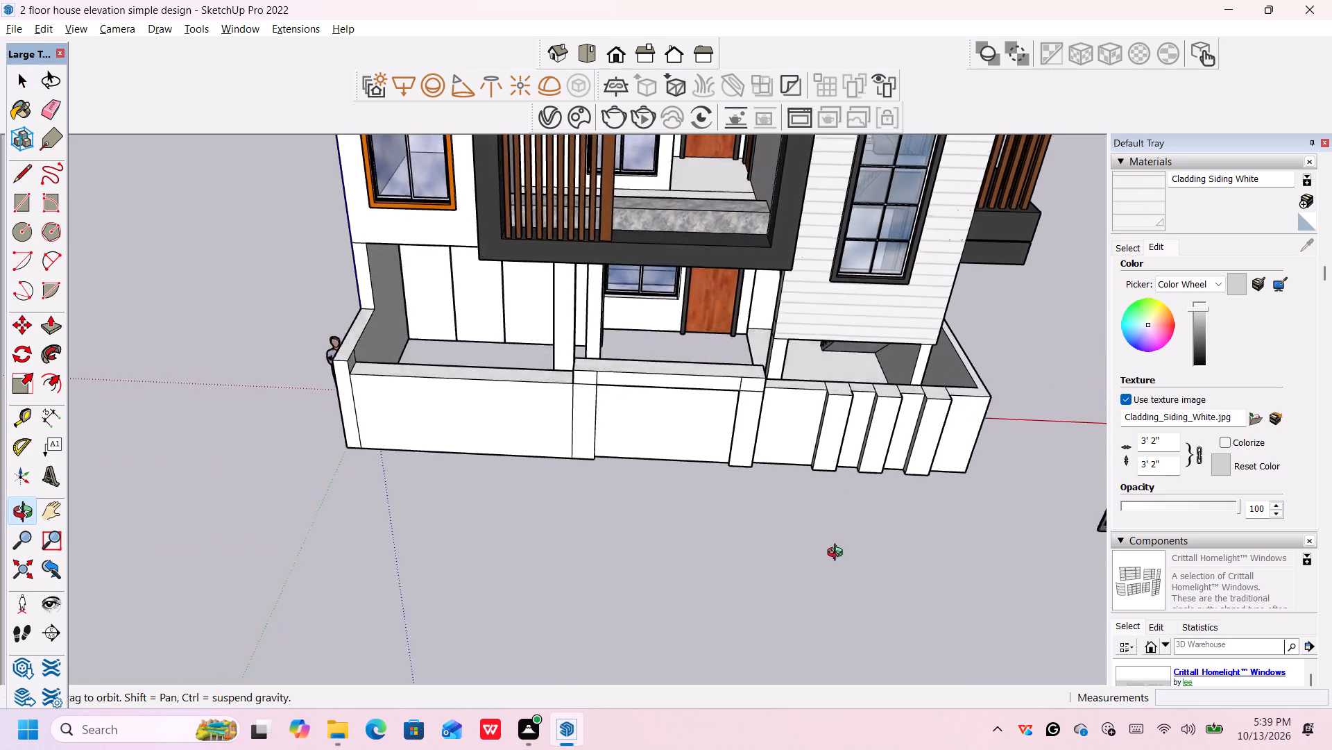
{"action": "middle_click_drag", "start_coordinate": [838, 554], "coordinate": [863, 596]}
{"action": "key", "text": "p"}
{"action": "scroll", "coordinate": [846, 407], "scroll_direction": "up", "scroll_amount": 5}
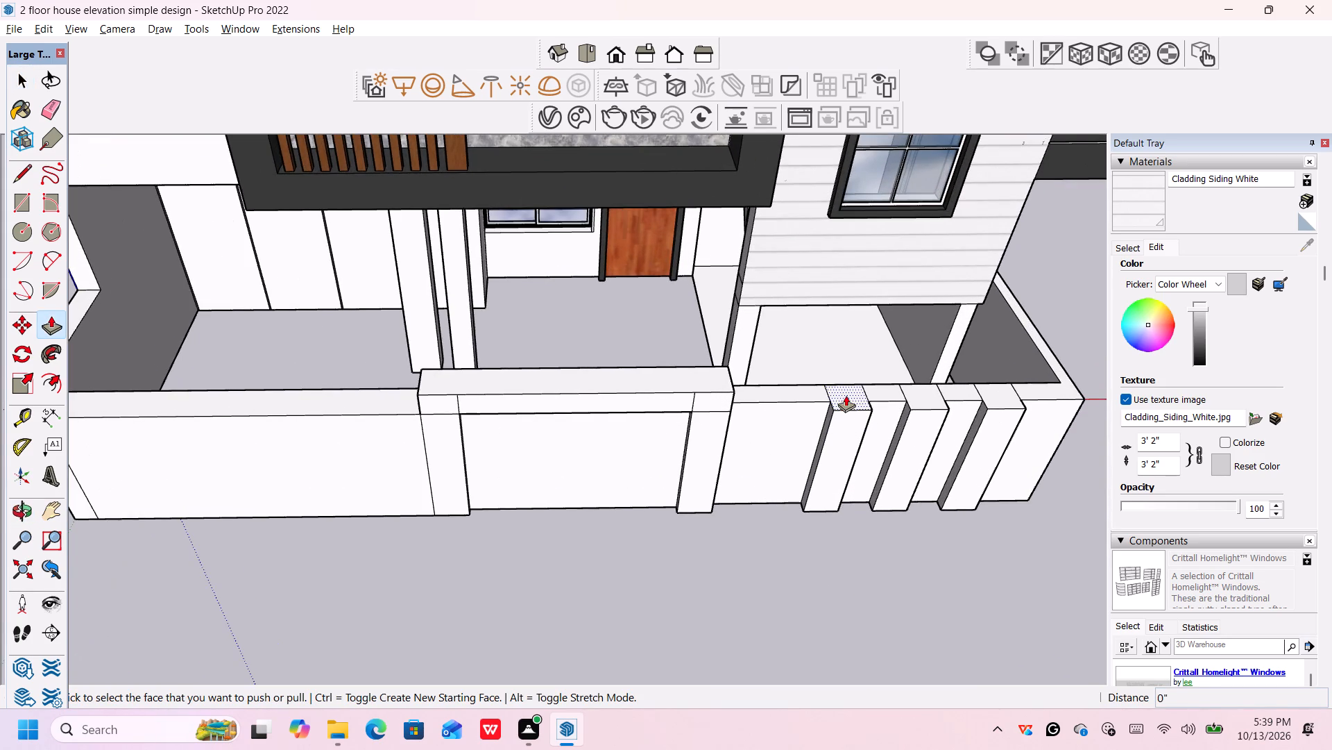
{"action": "scroll", "coordinate": [845, 392], "scroll_direction": "up", "scroll_amount": 5}
{"action": "left_click", "coordinate": [845, 394]}
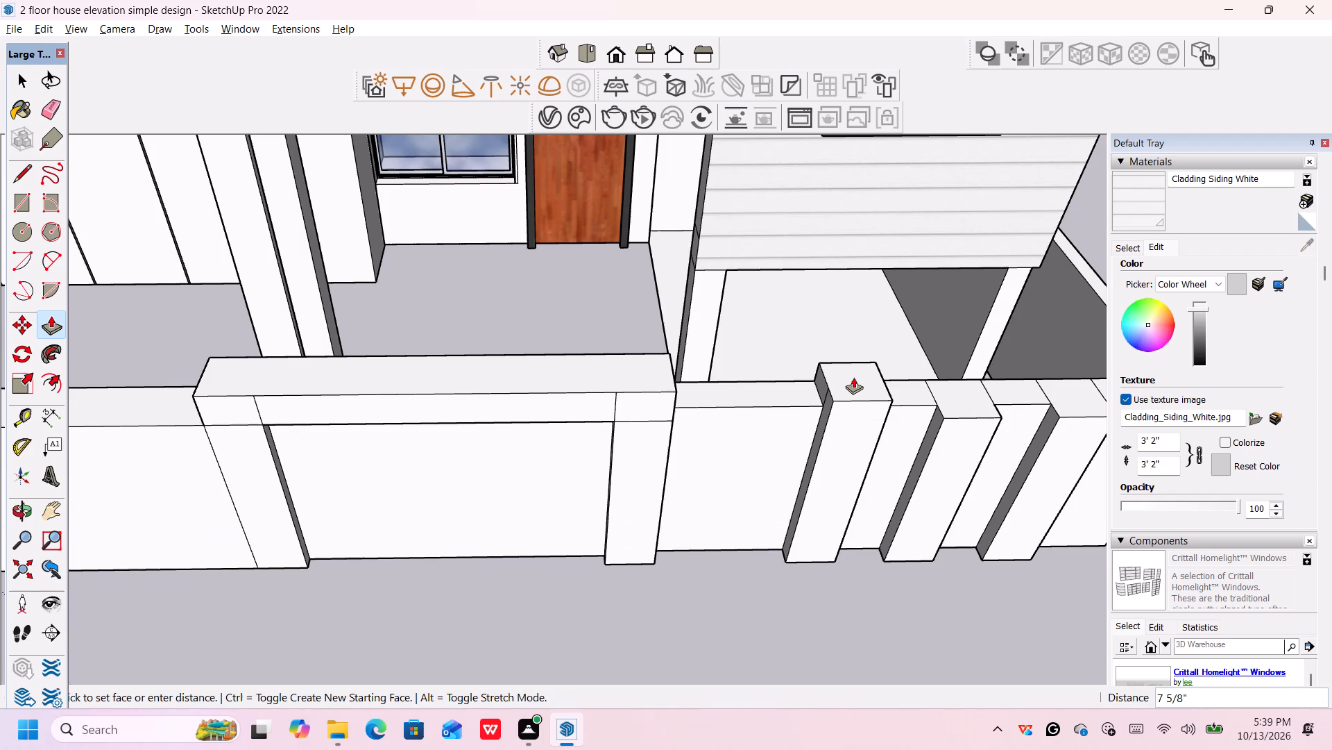
{"action": "type", "text": "1'"}
{"action": "key", "text": "Return"}
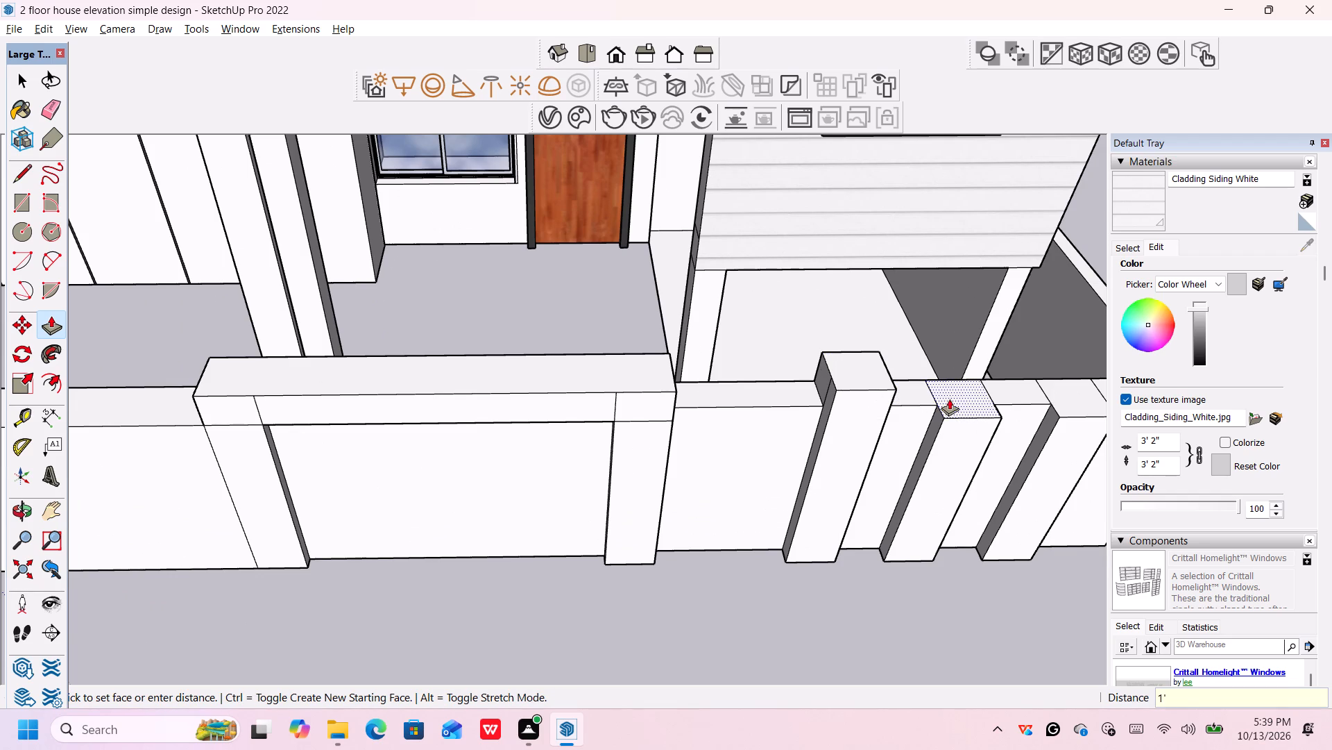
{"action": "left_click", "coordinate": [951, 399]}
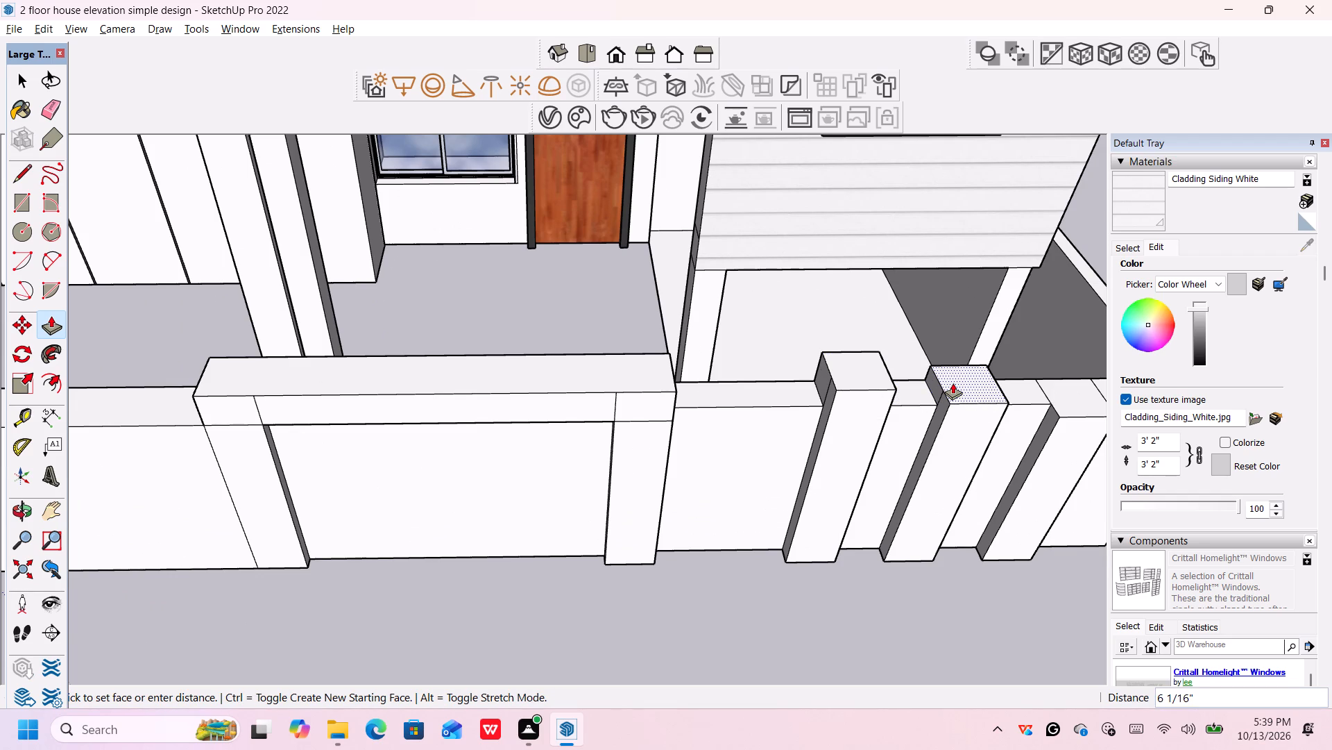
{"action": "type", "text": "1'"}
{"action": "key", "text": "Return"}
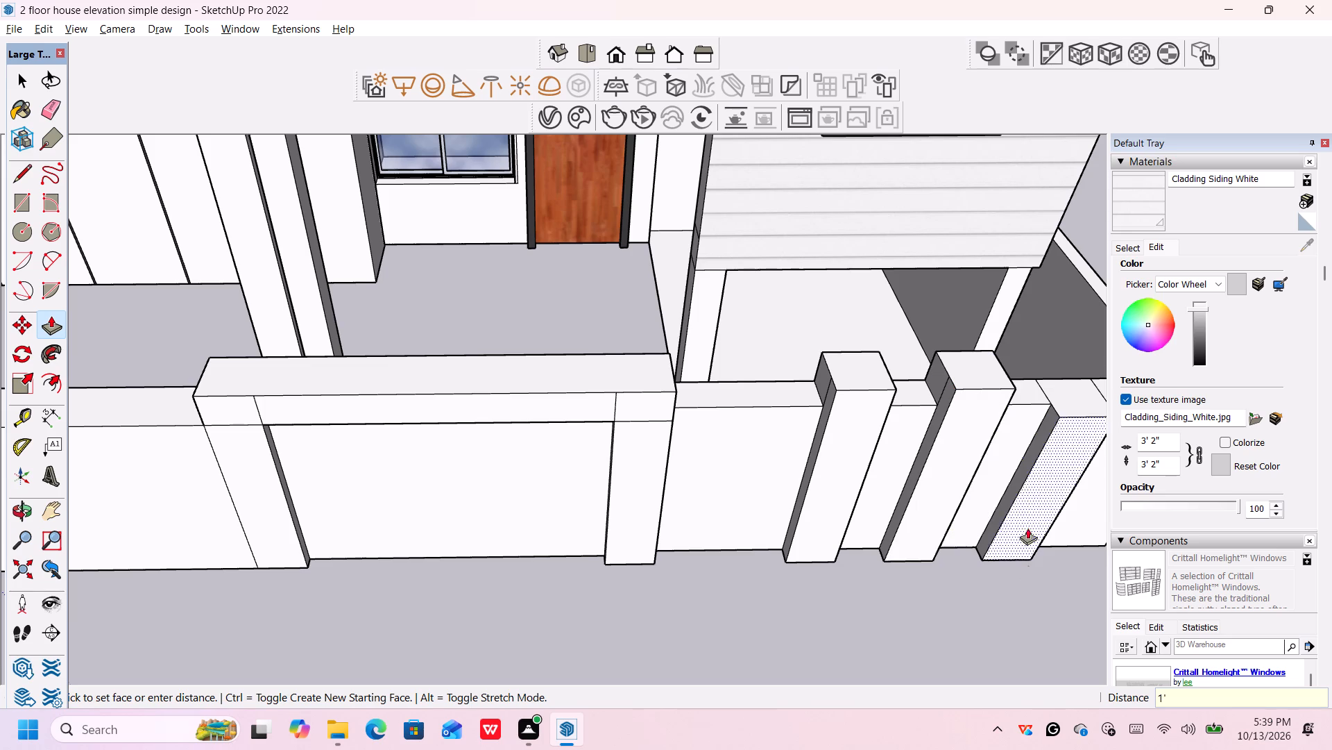
{"action": "middle_click_drag", "start_coordinate": [1028, 610], "coordinate": [707, 522]}
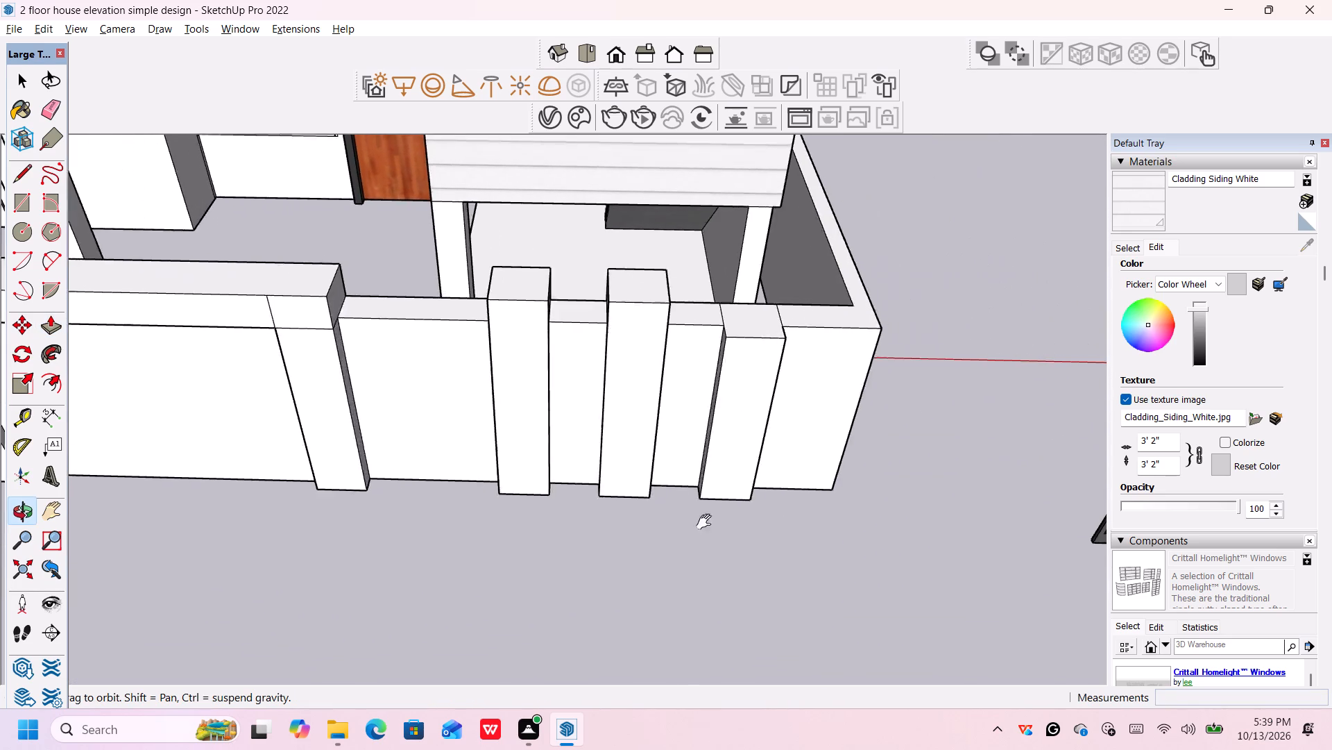
{"action": "middle_click_drag", "start_coordinate": [707, 522], "coordinate": [676, 528]}
{"action": "left_click", "coordinate": [713, 326]}
{"action": "type", "text": "1'"}
{"action": "key", "text": "Return"}
Push the plain front wall section between the side wall and the framed panel back 1' 6" to open a gateway.
{"action": "scroll", "coordinate": [821, 447], "scroll_direction": "down", "scroll_amount": 8}
{"action": "scroll", "coordinate": [830, 533], "scroll_direction": "down", "scroll_amount": 5}
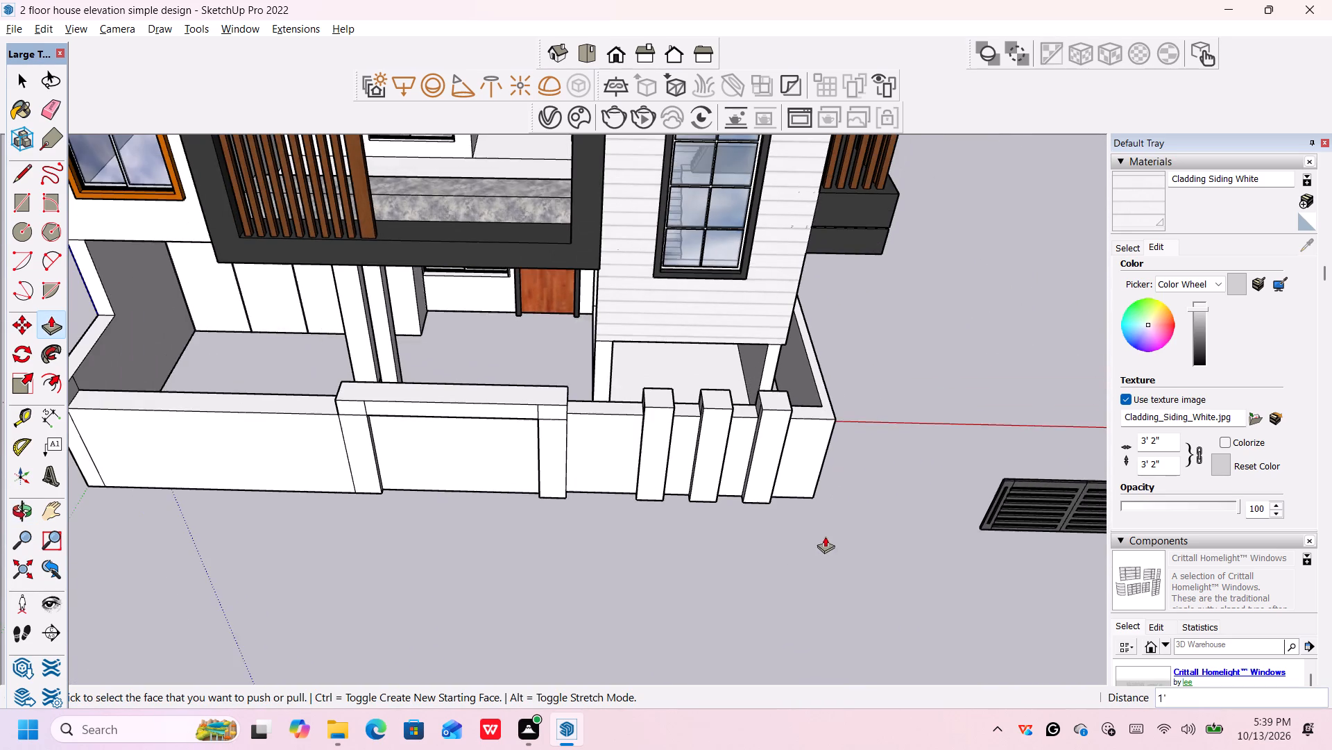
{"action": "middle_click_drag", "start_coordinate": [695, 594], "coordinate": [736, 534]}
{"action": "scroll", "coordinate": [728, 538], "scroll_direction": "down", "scroll_amount": 6}
{"action": "scroll", "coordinate": [463, 553], "scroll_direction": "up", "scroll_amount": 2}
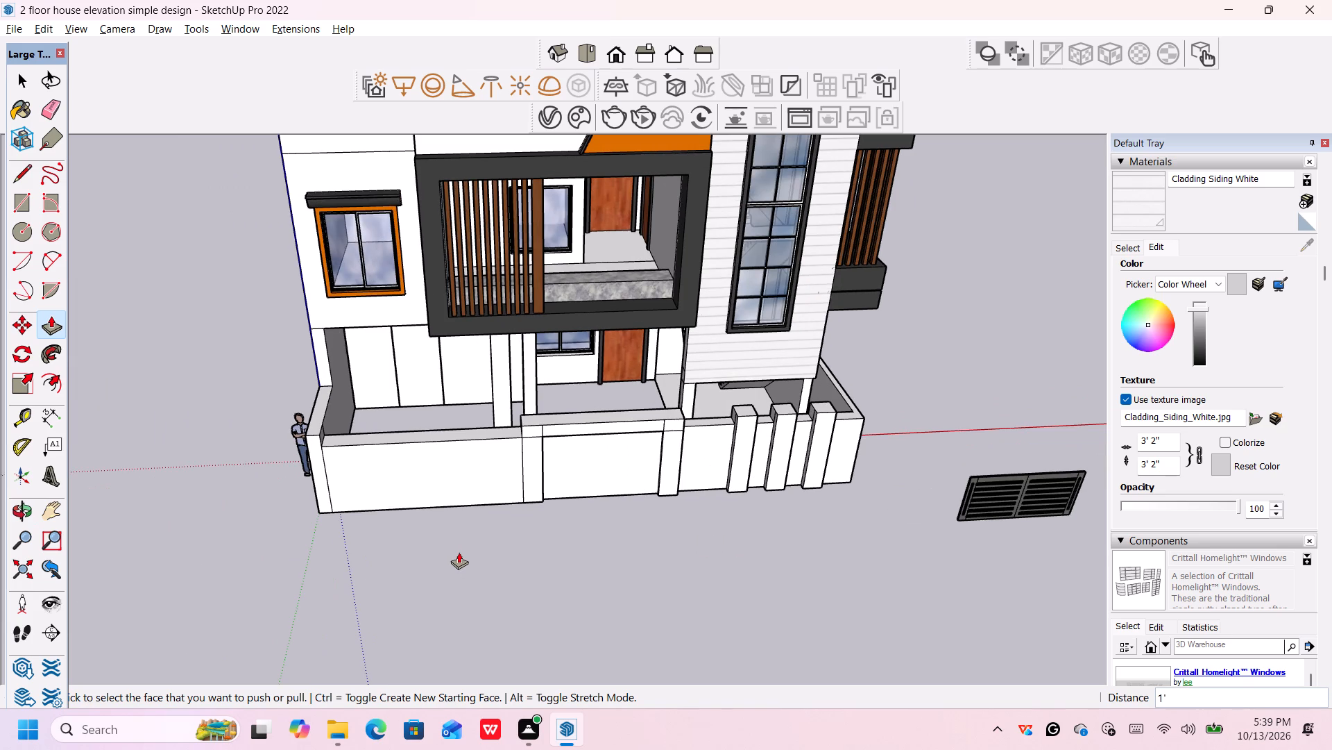
{"action": "left_click", "coordinate": [470, 483]}
{"action": "left_click", "coordinate": [484, 431]}
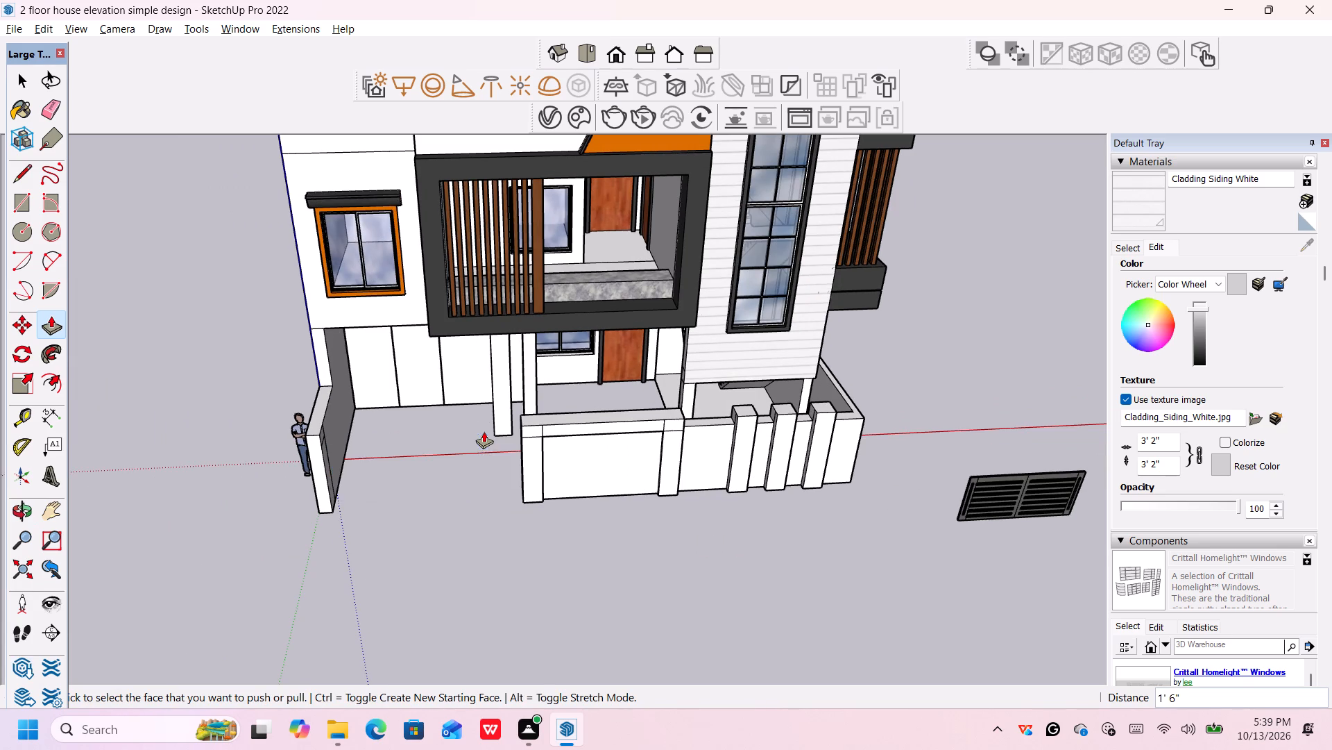
Move the slatted double gate from beside the house into the gateway, with its bottom corner against the side wall's base.
{"action": "middle_click_drag", "start_coordinate": [495, 501], "coordinate": [693, 542]}
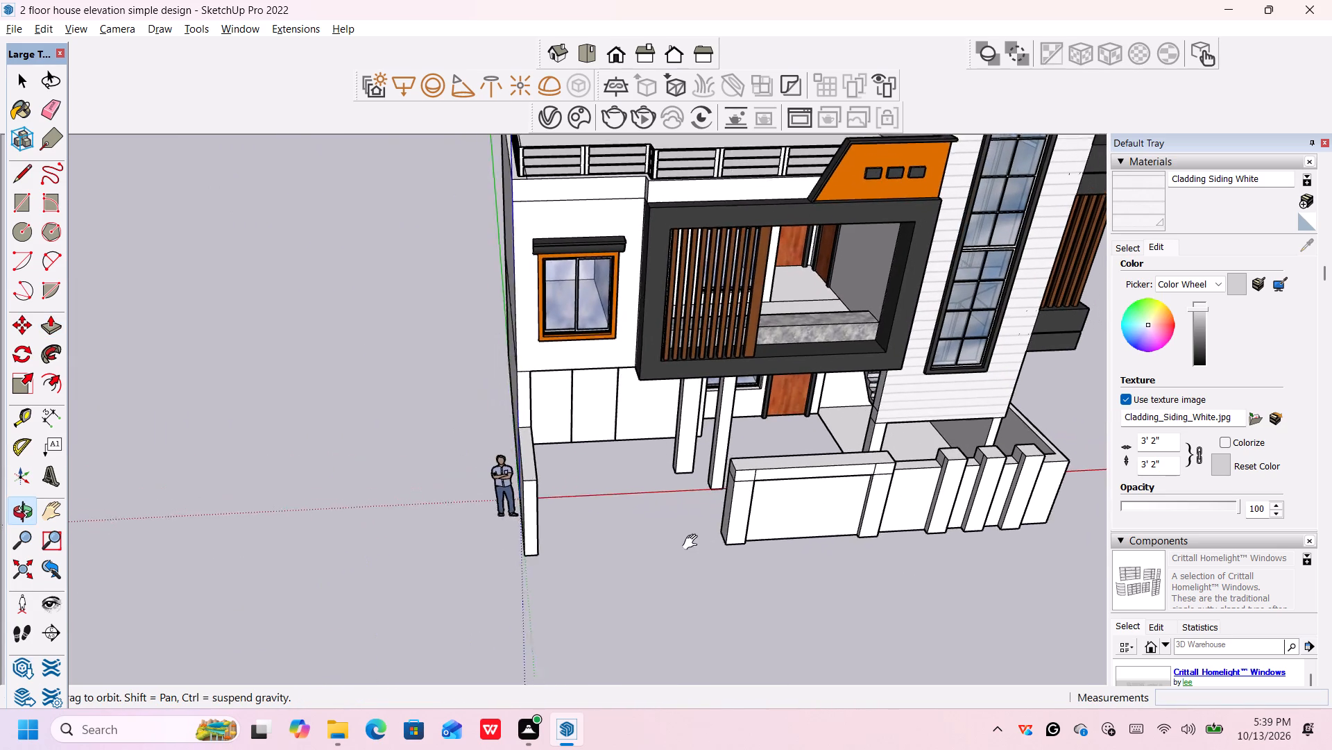
{"action": "middle_click_drag", "start_coordinate": [693, 542], "coordinate": [676, 533]}
{"action": "key", "text": "space"}
{"action": "scroll", "coordinate": [677, 569], "scroll_direction": "up", "scroll_amount": 4}
{"action": "middle_click_drag", "start_coordinate": [679, 583], "coordinate": [655, 491]}
{"action": "scroll", "coordinate": [659, 494], "scroll_direction": "down", "scroll_amount": 10}
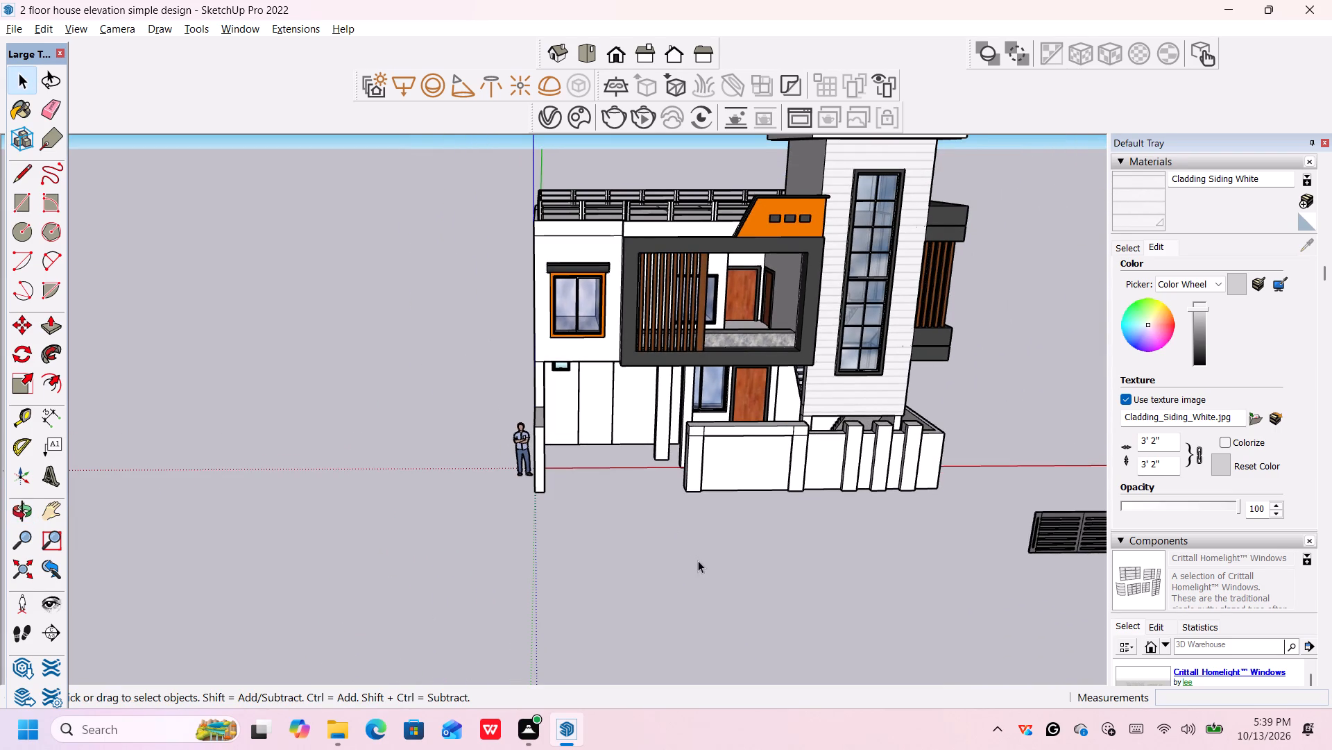
{"action": "middle_click_drag", "start_coordinate": [674, 536], "coordinate": [661, 571]}
{"action": "scroll", "coordinate": [839, 540], "scroll_direction": "up", "scroll_amount": 1}
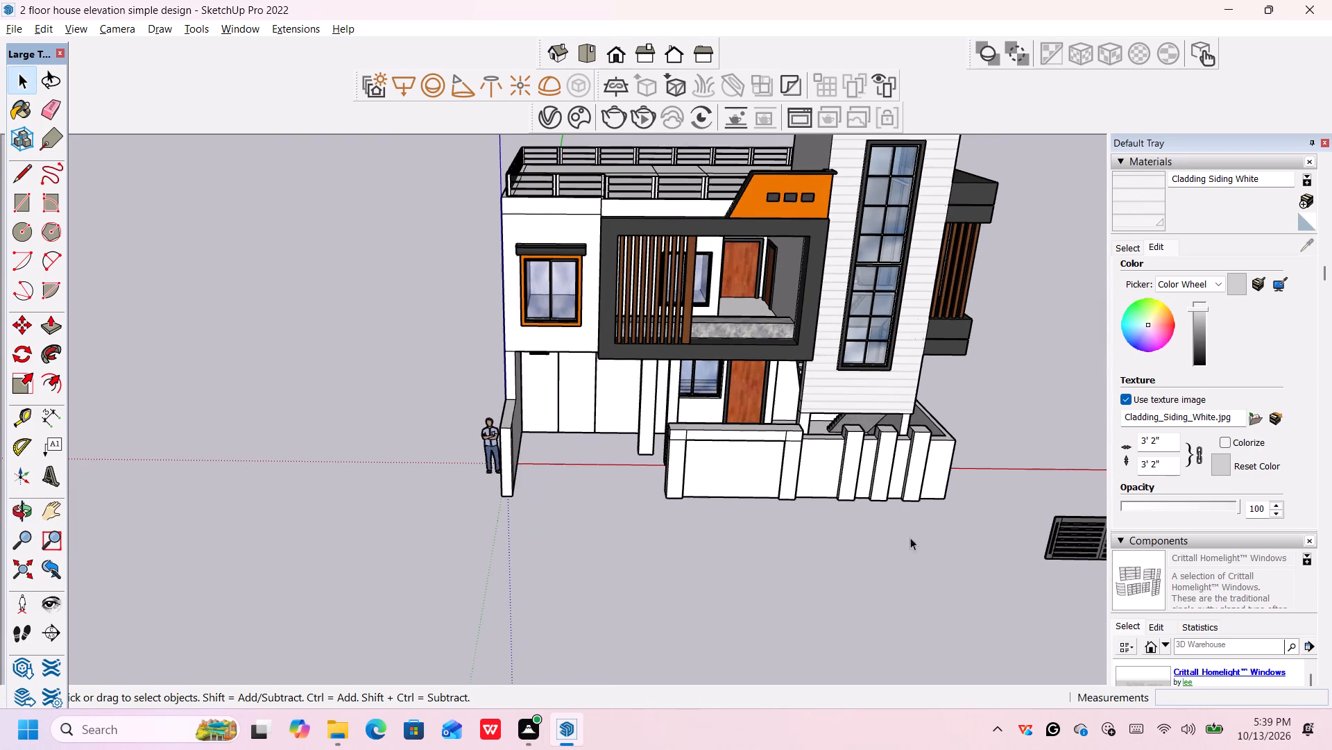
{"action": "scroll", "coordinate": [1085, 555], "scroll_direction": "up", "scroll_amount": 1}
{"action": "left_click", "coordinate": [1051, 553]}
{"action": "scroll", "coordinate": [1043, 561], "scroll_direction": "up", "scroll_amount": 4}
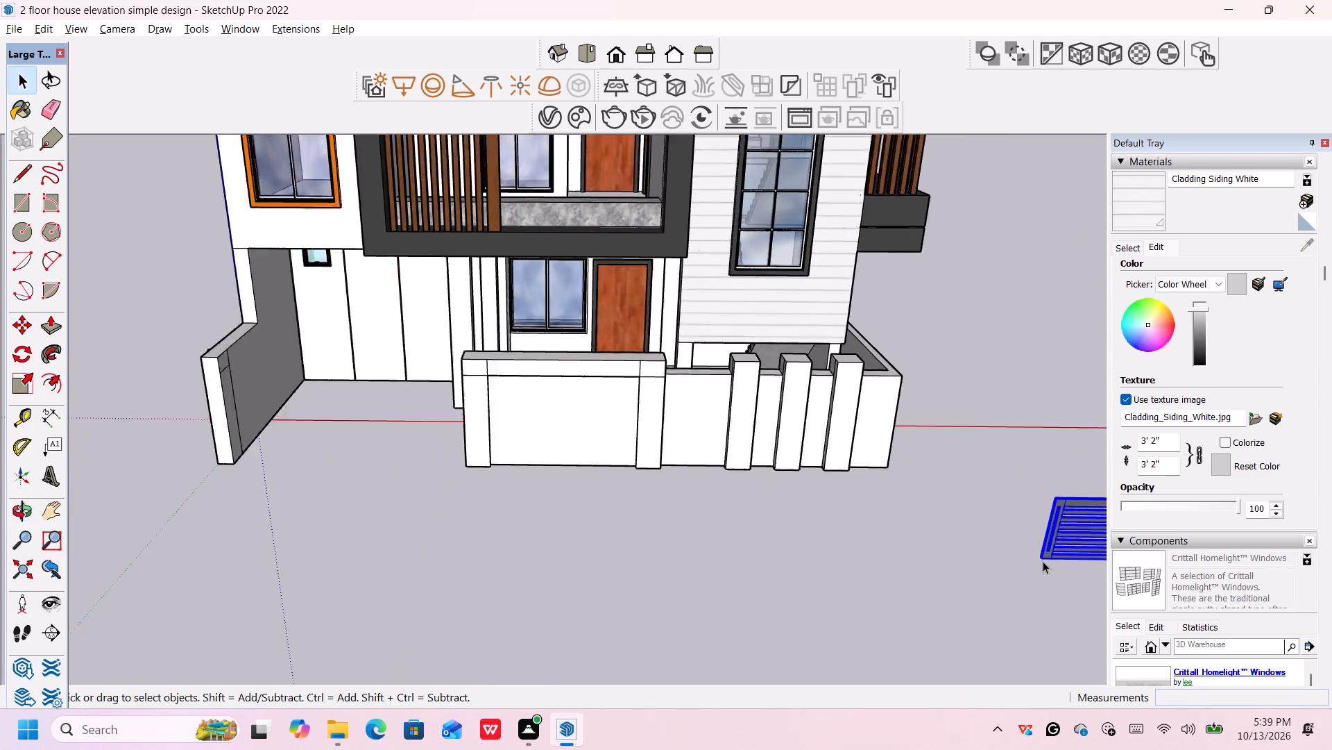
{"action": "scroll", "coordinate": [1043, 561], "scroll_direction": "up", "scroll_amount": 1}
{"action": "key", "text": "m"}
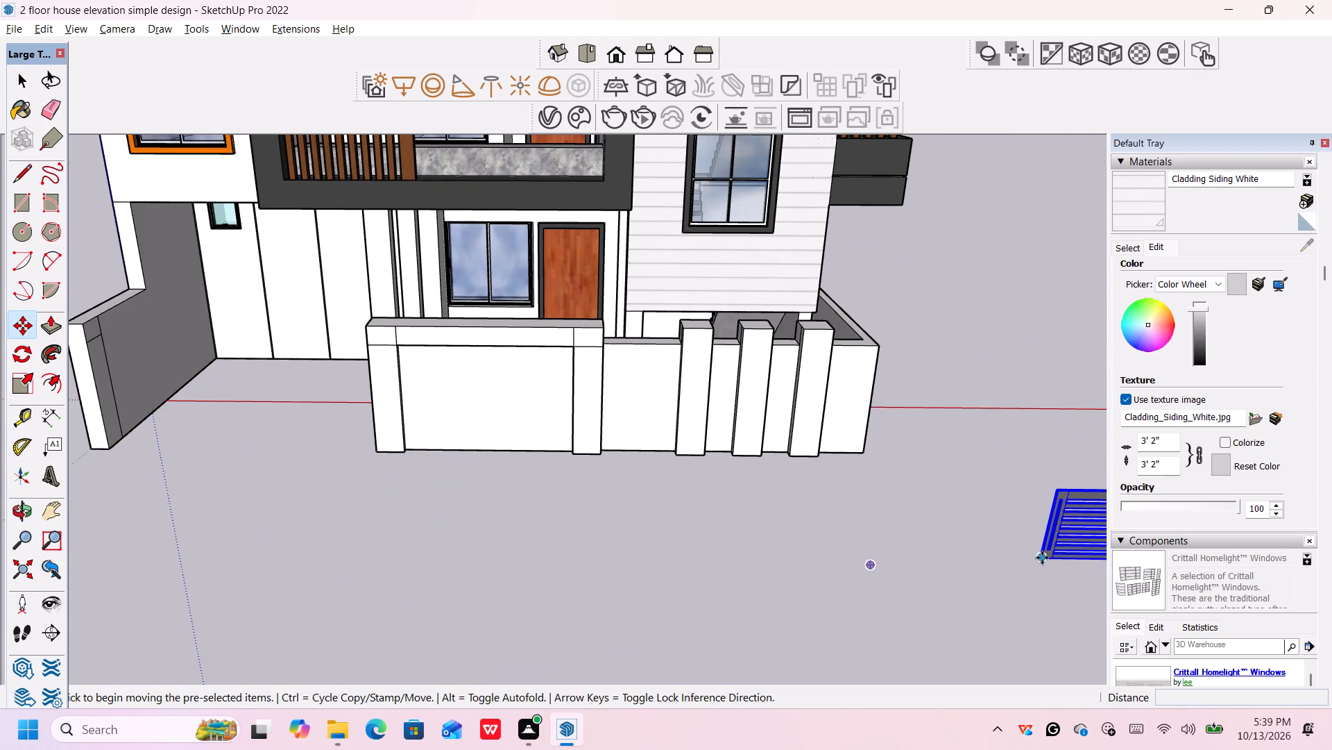
{"action": "left_click", "coordinate": [1045, 558]}
{"action": "scroll", "coordinate": [236, 454], "scroll_direction": "down", "scroll_amount": 3}
{"action": "middle_click_drag", "start_coordinate": [225, 459], "coordinate": [492, 512]}
{"action": "scroll", "coordinate": [512, 515], "scroll_direction": "up", "scroll_amount": 7}
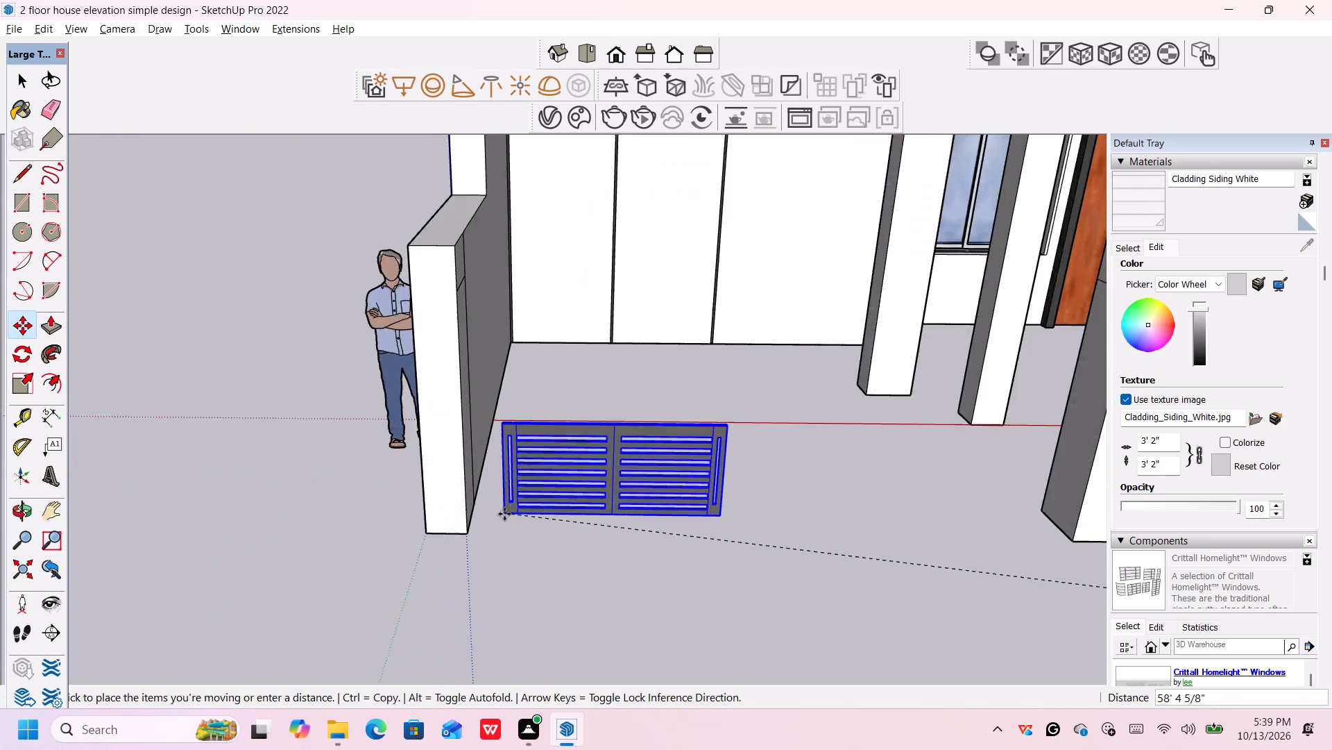
{"action": "scroll", "coordinate": [504, 514], "scroll_direction": "up", "scroll_amount": 2}
{"action": "middle_click_drag", "start_coordinate": [493, 524], "coordinate": [423, 509]}
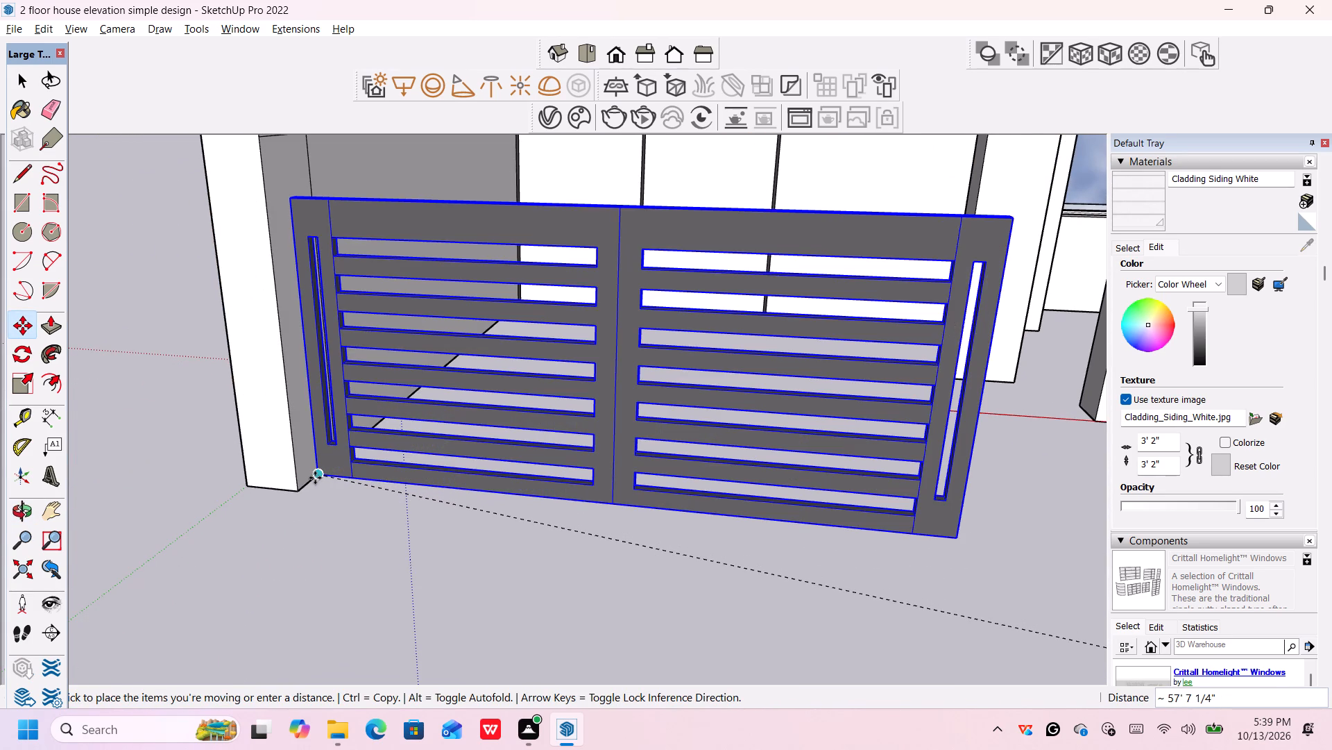
{"action": "left_click", "coordinate": [315, 478]}
Scale the gate uniformly by about 1.31 from its upper corner so it spans the gateway, and deselect it.
{"action": "scroll", "coordinate": [531, 504], "scroll_direction": "down", "scroll_amount": 7}
{"action": "scroll", "coordinate": [612, 492], "scroll_direction": "down", "scroll_amount": 5}
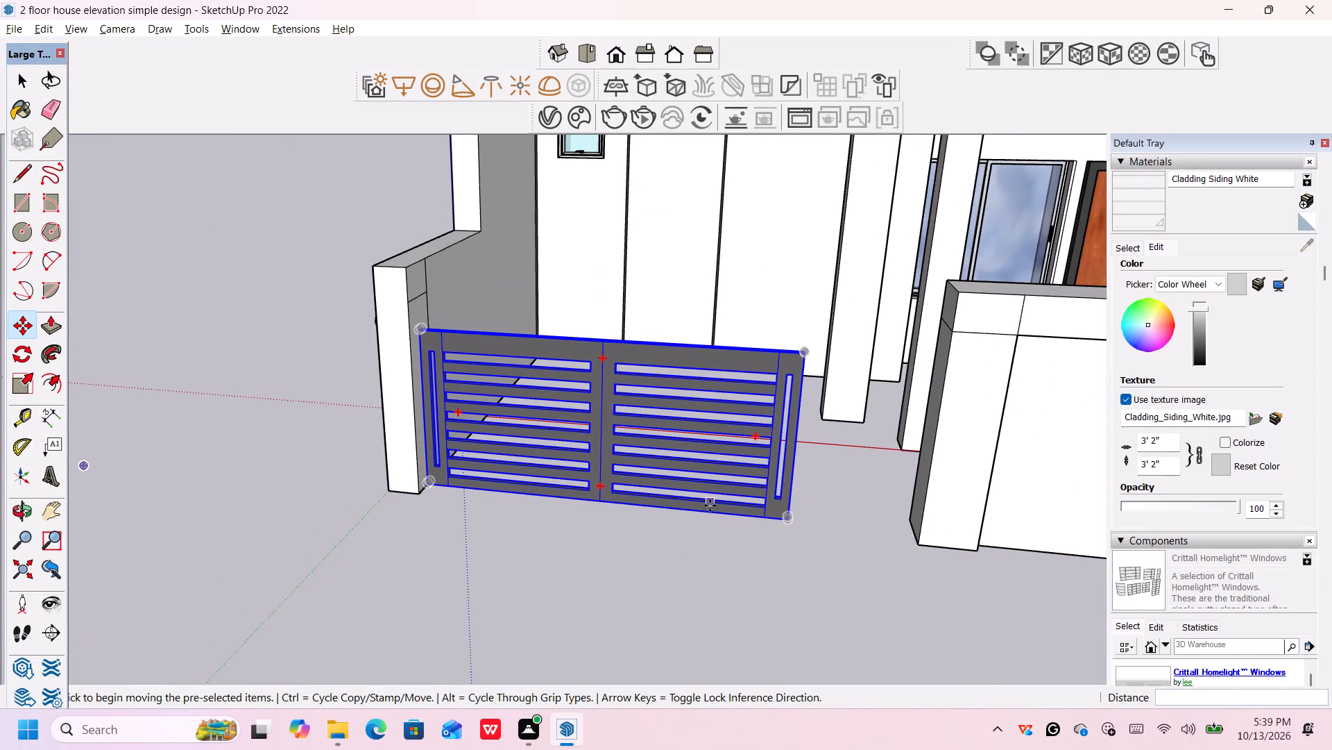
{"action": "middle_click_drag", "start_coordinate": [712, 508], "coordinate": [739, 536]}
{"action": "left_click", "coordinate": [24, 380]}
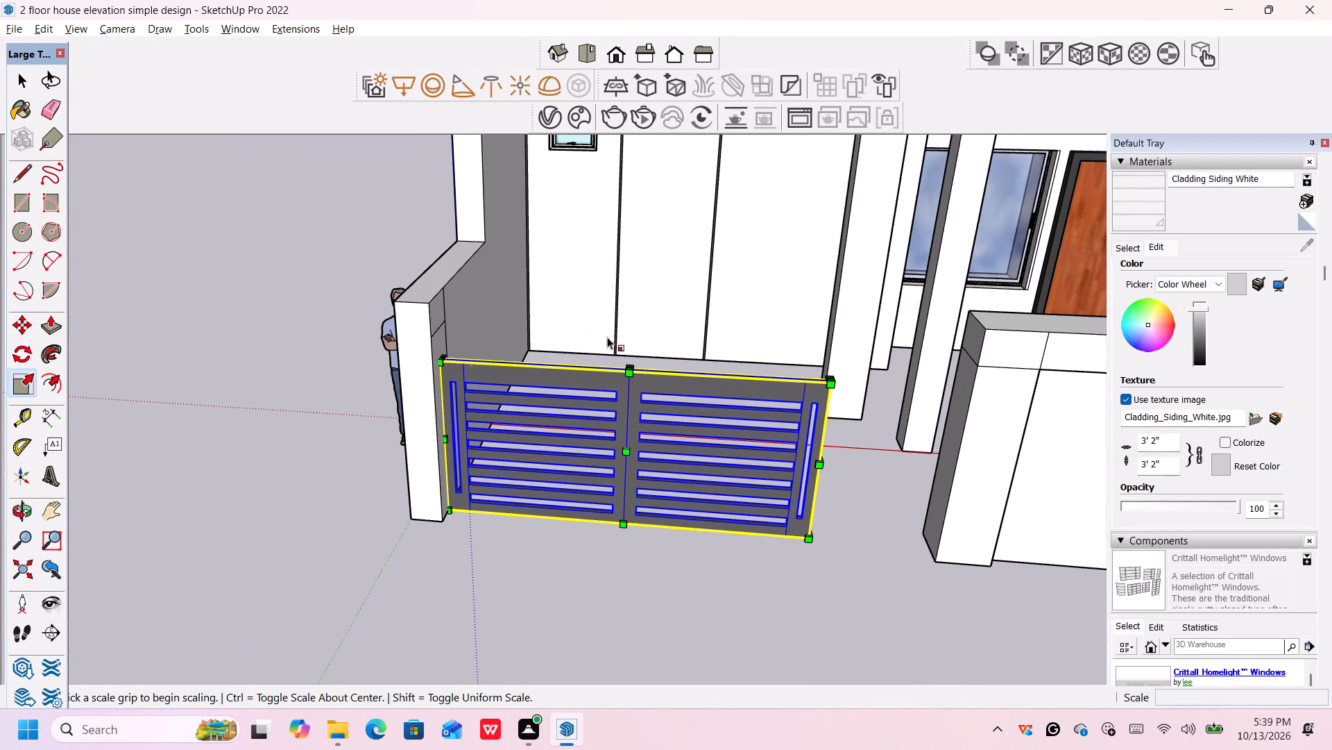
{"action": "scroll", "coordinate": [774, 371], "scroll_direction": "up", "scroll_amount": 4}
{"action": "middle_click_drag", "start_coordinate": [860, 422], "coordinate": [846, 418]}
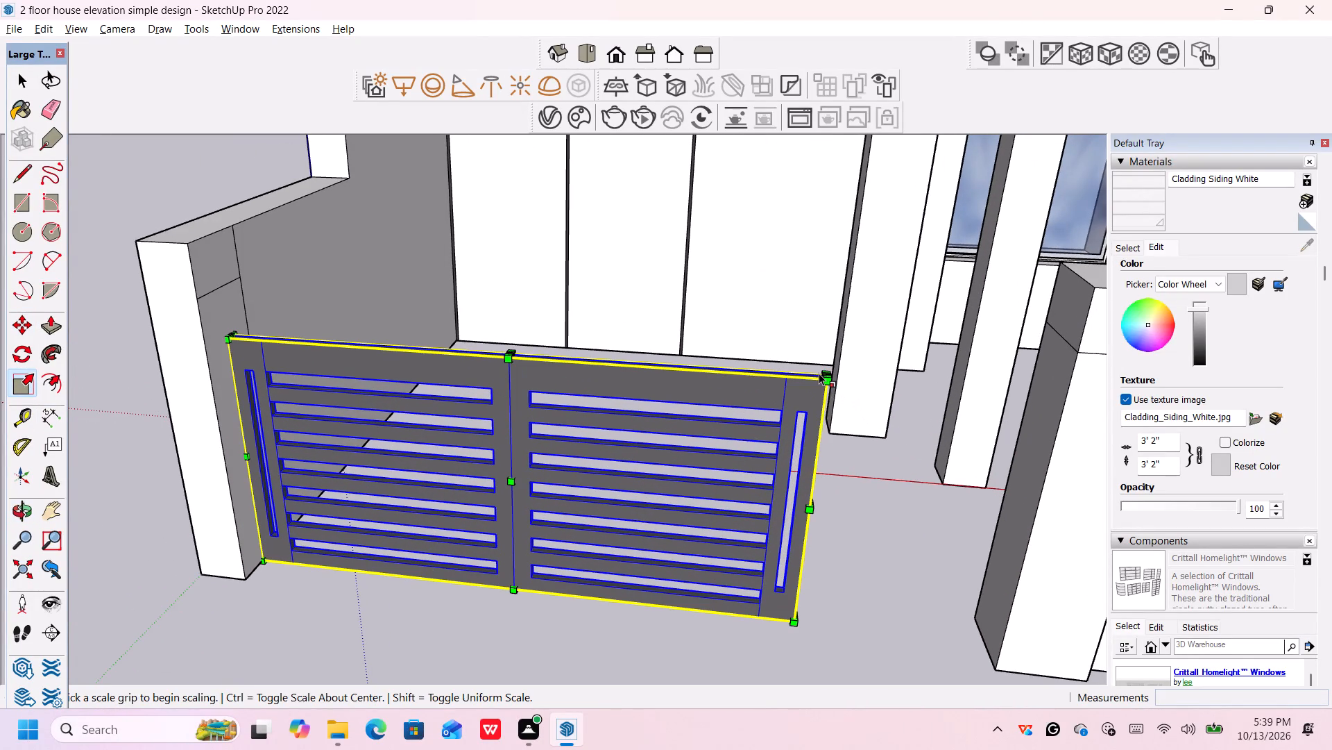
{"action": "left_click", "coordinate": [824, 377]}
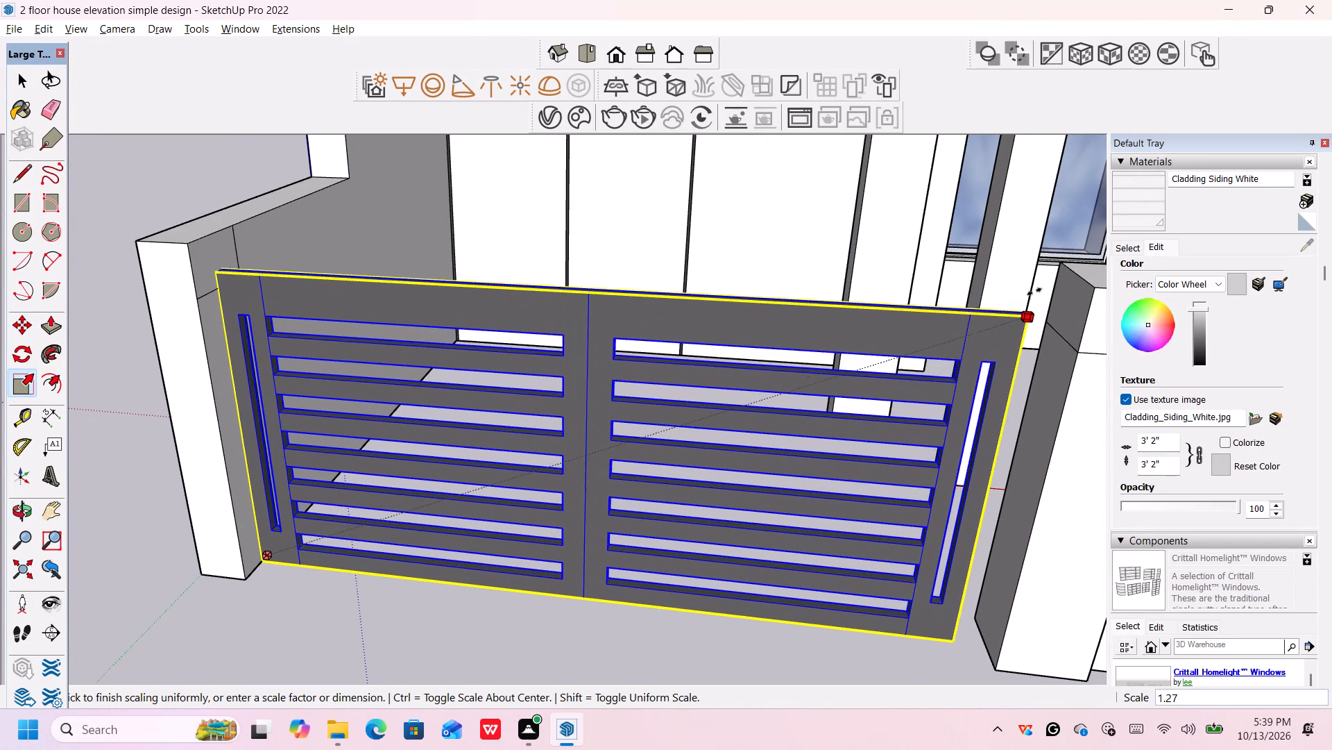
{"action": "left_click", "coordinate": [1064, 288]}
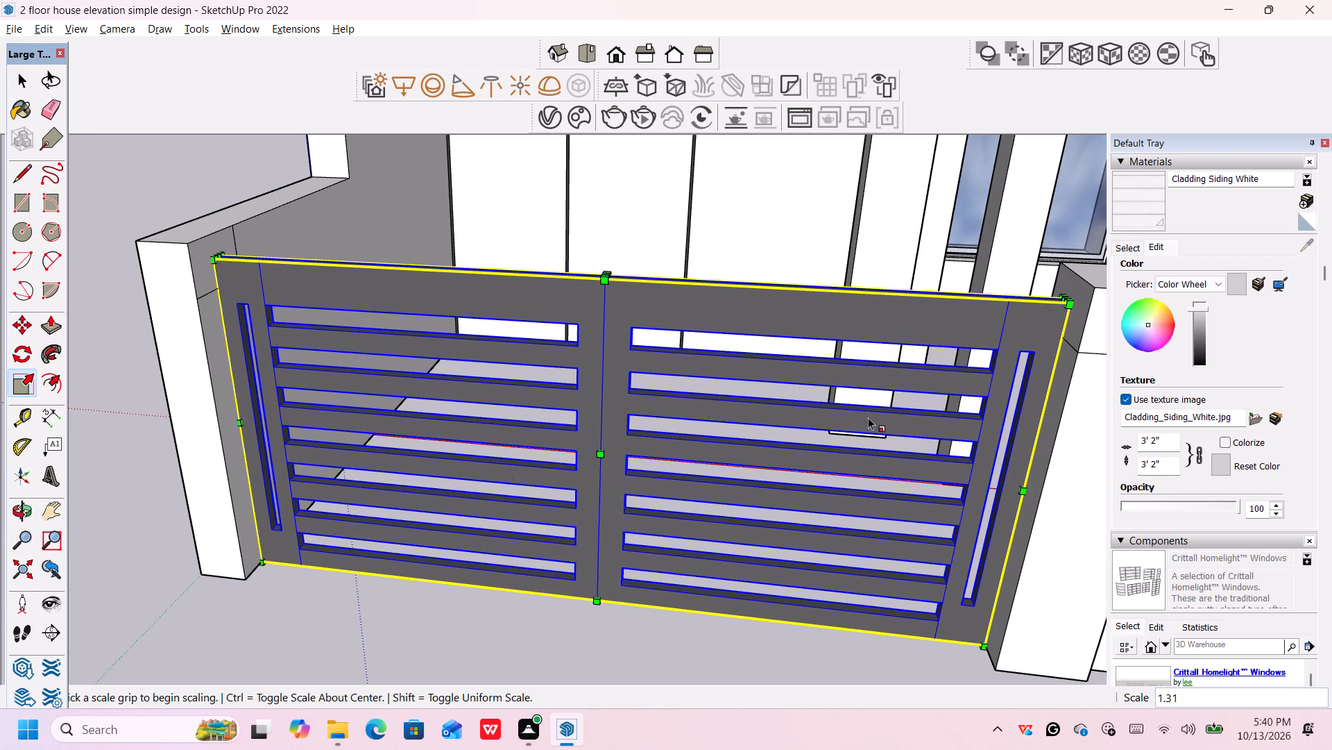
{"action": "scroll", "coordinate": [822, 451], "scroll_direction": "down", "scroll_amount": 19}
{"action": "middle_click_drag", "start_coordinate": [828, 601], "coordinate": [839, 549]}
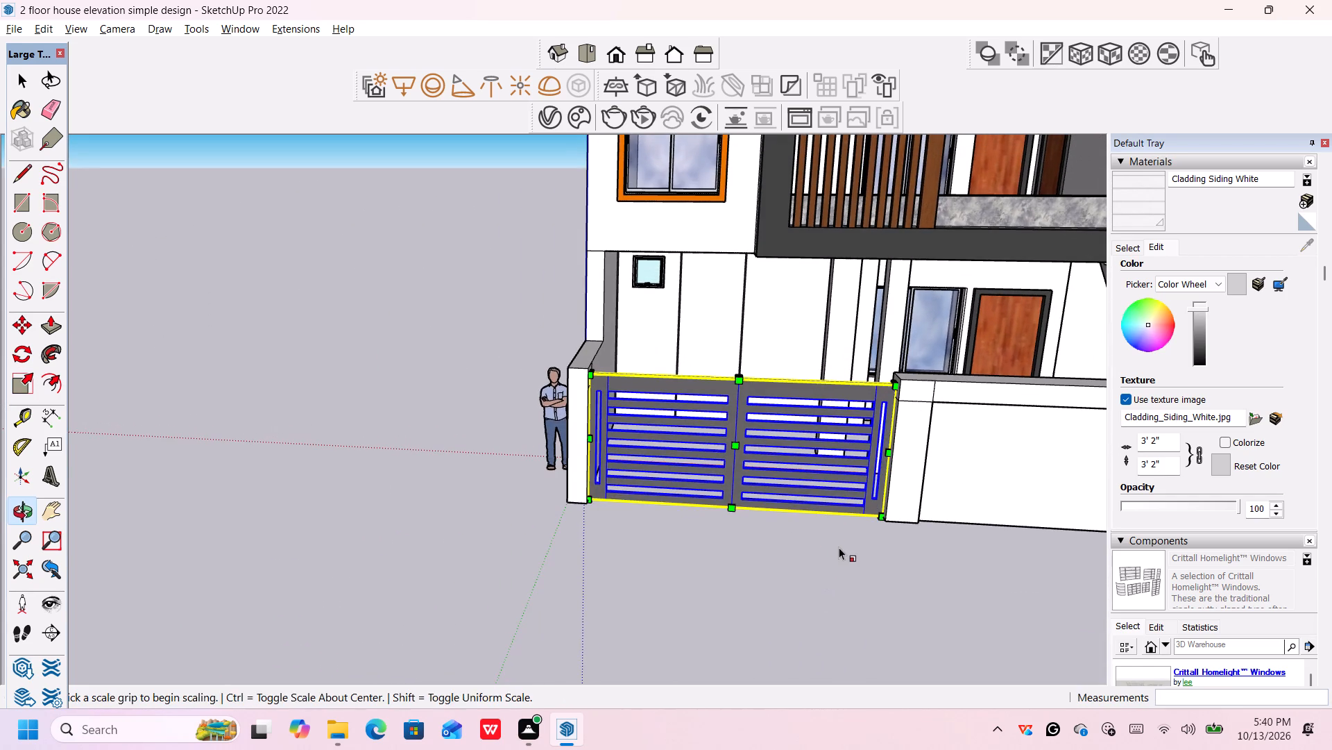
{"action": "key", "text": "space"}
{"action": "scroll", "coordinate": [838, 551], "scroll_direction": "down", "scroll_amount": 5}
{"action": "left_click", "coordinate": [859, 584]}
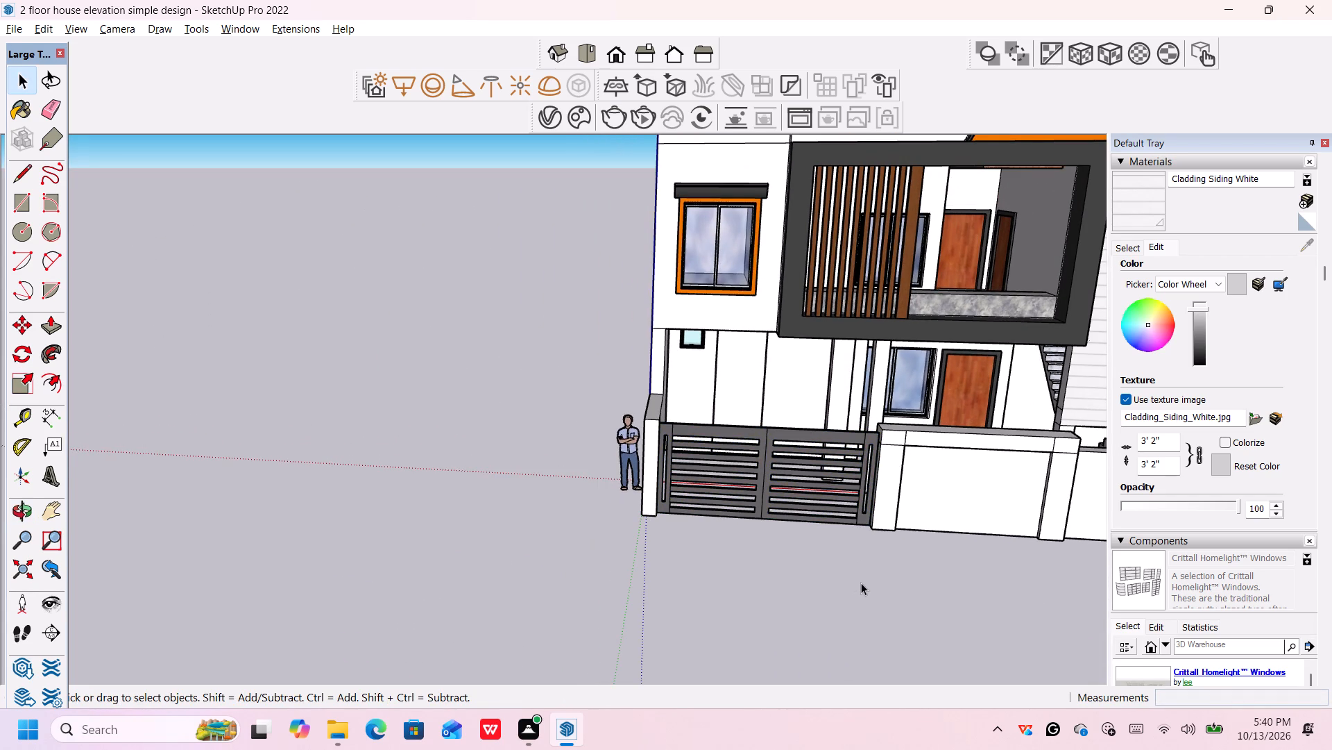
Examine the gate, front boundary wall and facade from above and from the front.
{"action": "scroll", "coordinate": [876, 569], "scroll_direction": "down", "scroll_amount": 4}
{"action": "middle_click_drag", "start_coordinate": [877, 565], "coordinate": [697, 427]}
{"action": "middle_click_drag", "start_coordinate": [737, 426], "coordinate": [692, 539]}
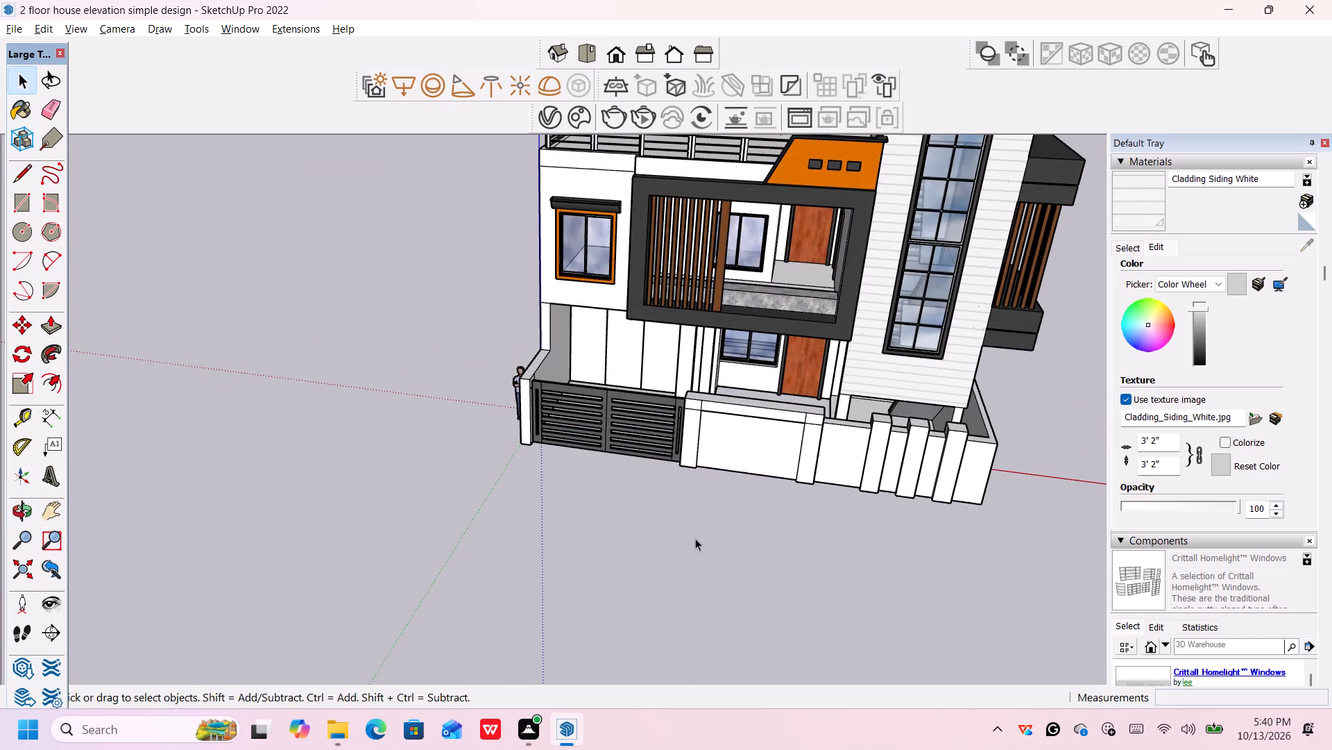
{"action": "middle_click_drag", "start_coordinate": [873, 576], "coordinate": [890, 482]}
{"action": "scroll", "coordinate": [731, 577], "scroll_direction": "up", "scroll_amount": 3}
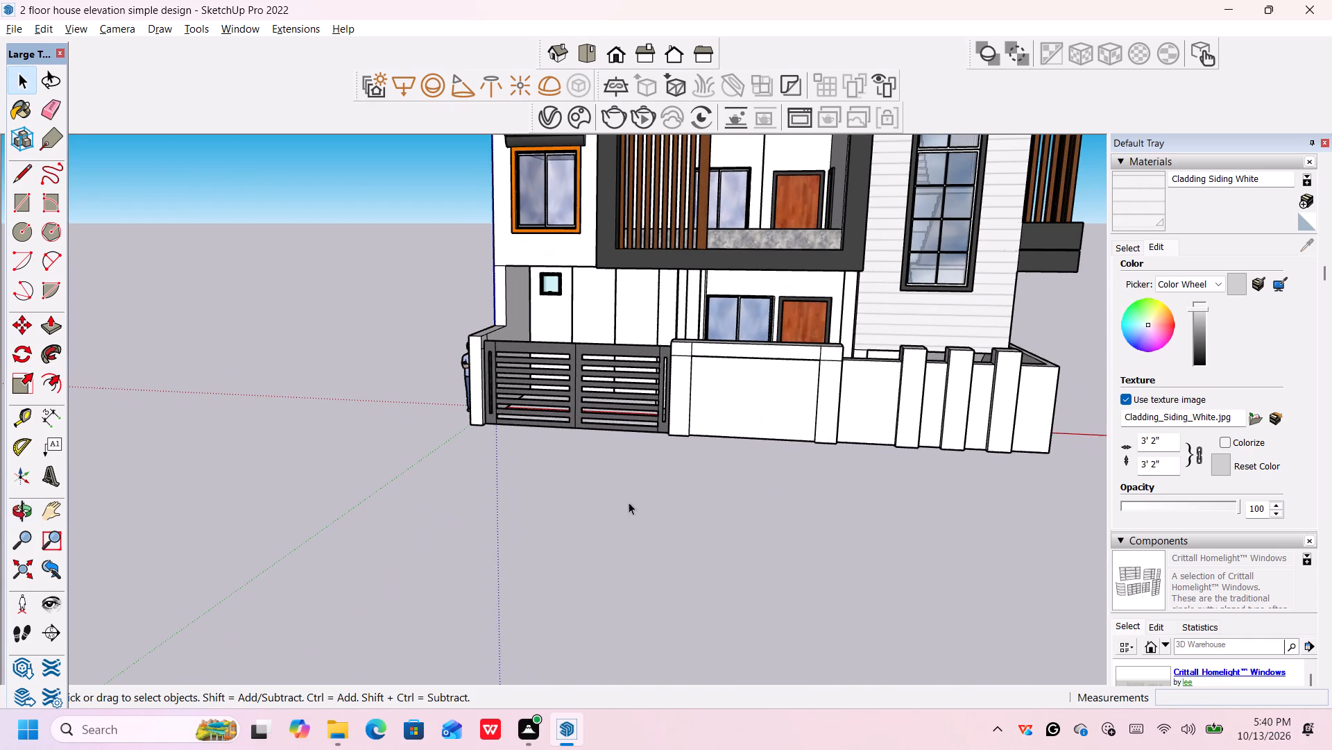
{"action": "middle_click_drag", "start_coordinate": [725, 487], "coordinate": [766, 487]}
{"action": "middle_click_drag", "start_coordinate": [762, 480], "coordinate": [745, 614], "text": "shift"}
{"action": "scroll", "coordinate": [749, 592], "scroll_direction": "up", "scroll_amount": 4}
{"action": "middle_click_drag", "start_coordinate": [783, 615], "coordinate": [769, 560]}
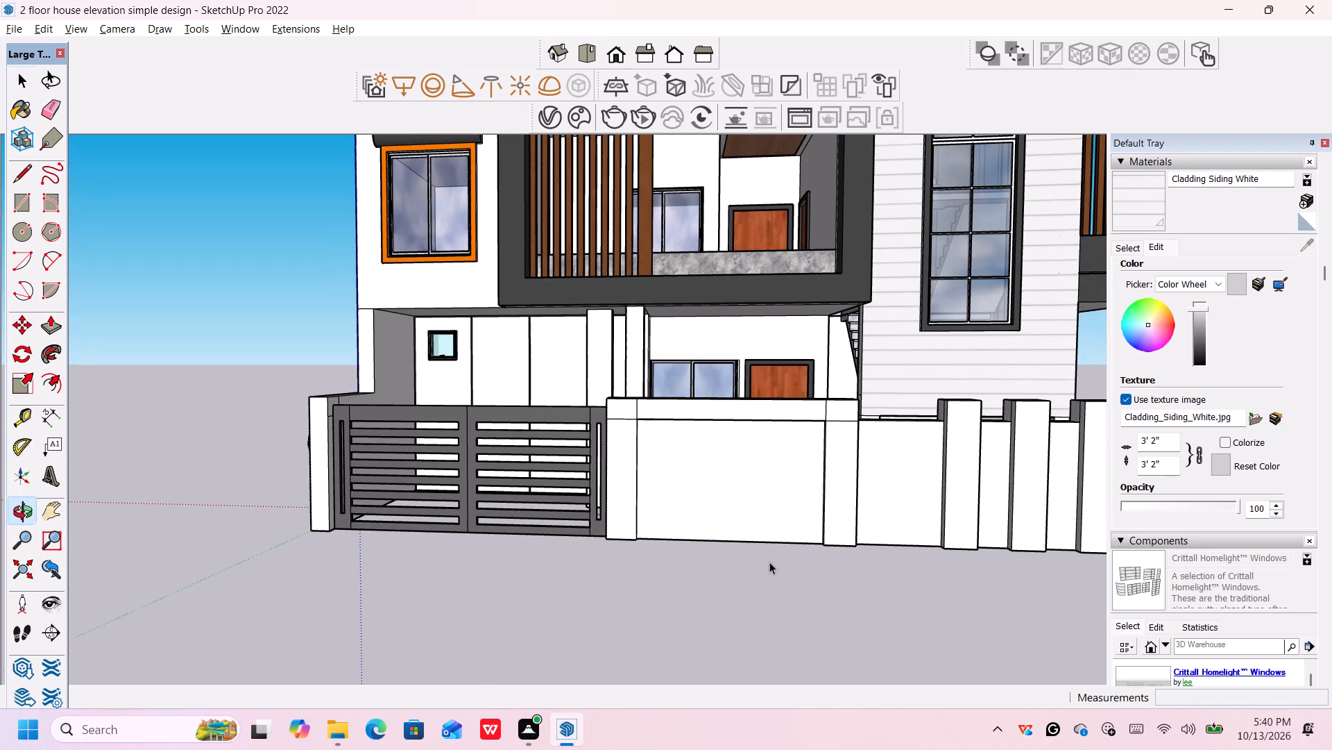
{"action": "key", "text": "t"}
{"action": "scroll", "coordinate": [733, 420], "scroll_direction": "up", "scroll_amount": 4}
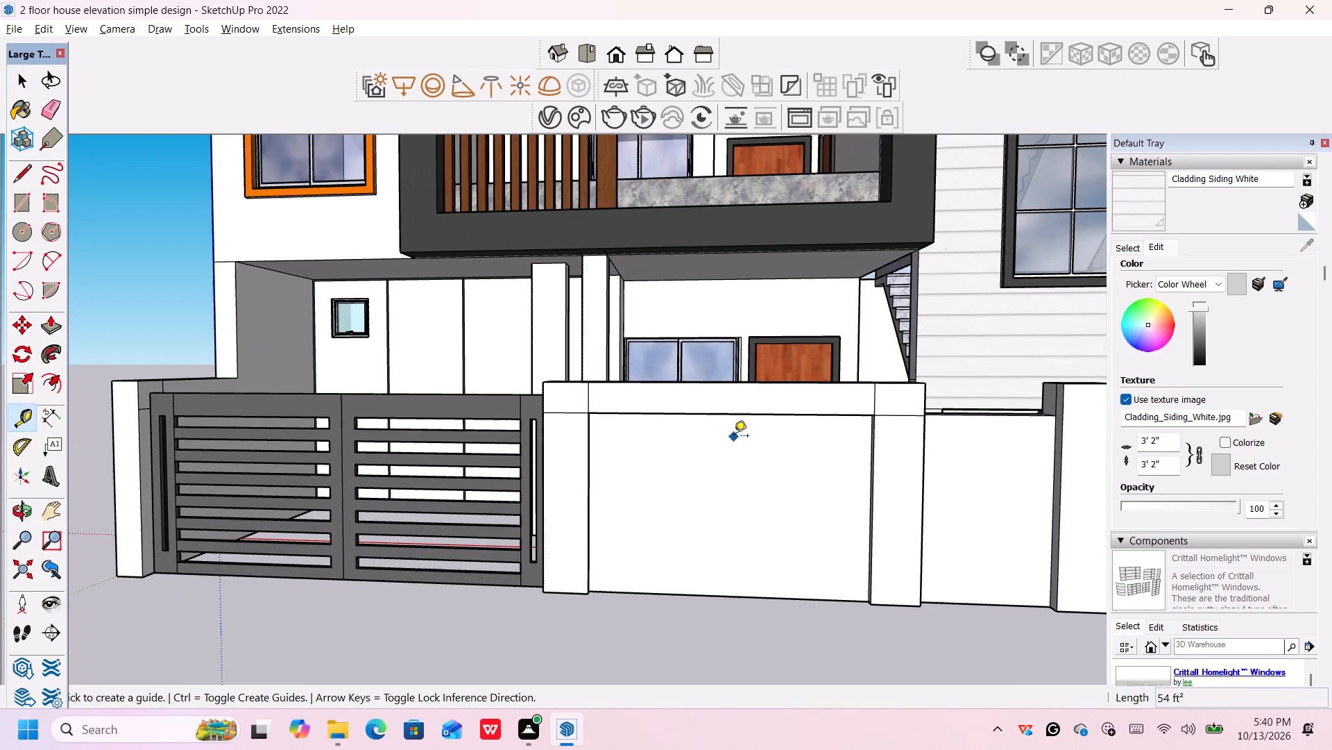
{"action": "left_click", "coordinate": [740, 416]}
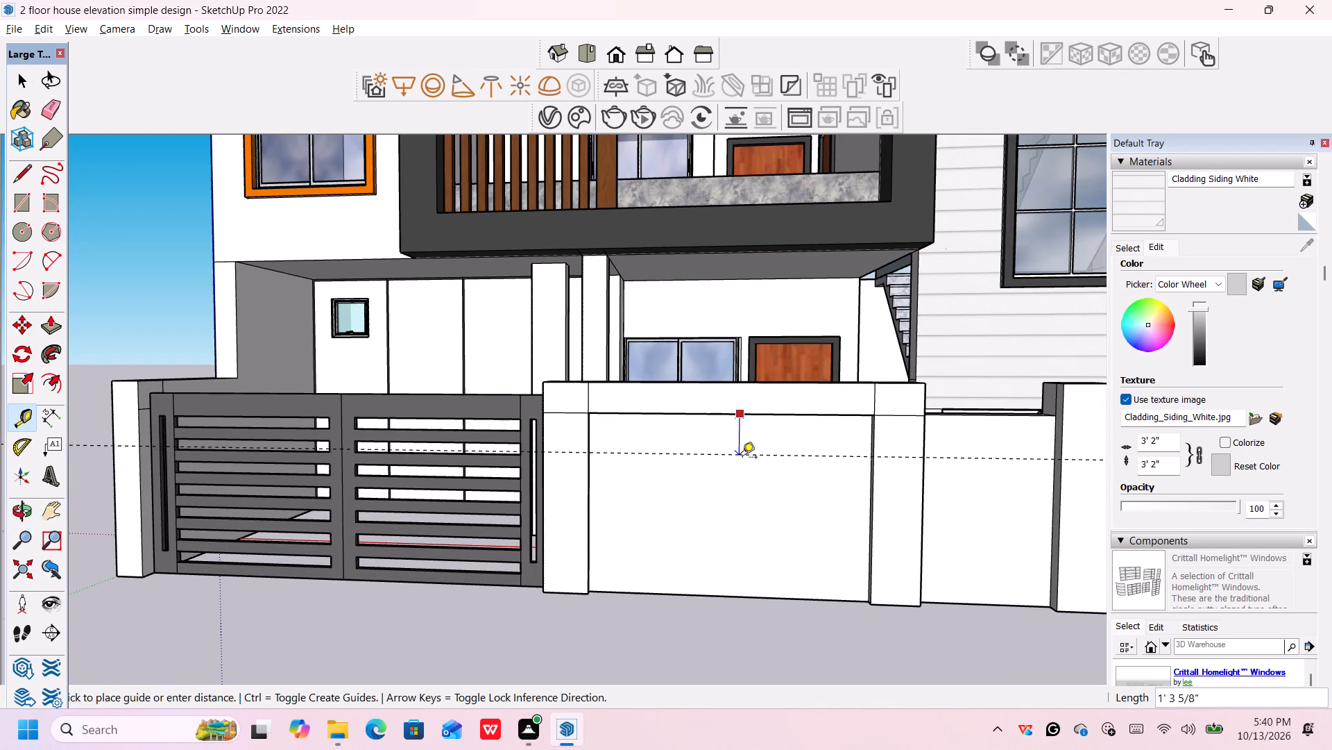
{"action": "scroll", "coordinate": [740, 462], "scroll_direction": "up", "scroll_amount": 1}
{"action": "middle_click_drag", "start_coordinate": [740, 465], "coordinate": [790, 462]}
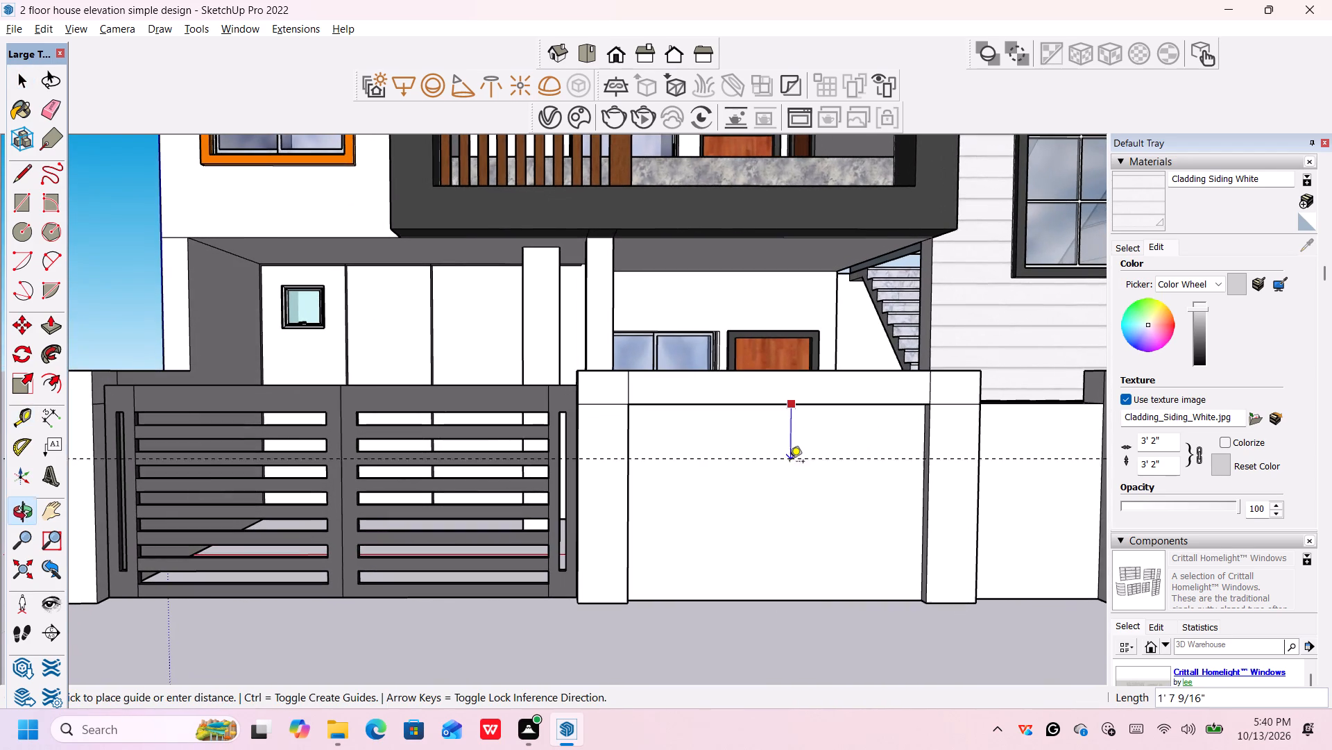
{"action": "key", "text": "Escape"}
Add horizontal guides across the framed boundary wall panel, 2' below its upper edge and 2' above its base.
{"action": "scroll", "coordinate": [784, 424], "scroll_direction": "up", "scroll_amount": 6}
{"action": "middle_click_drag", "start_coordinate": [791, 444], "coordinate": [791, 440]}
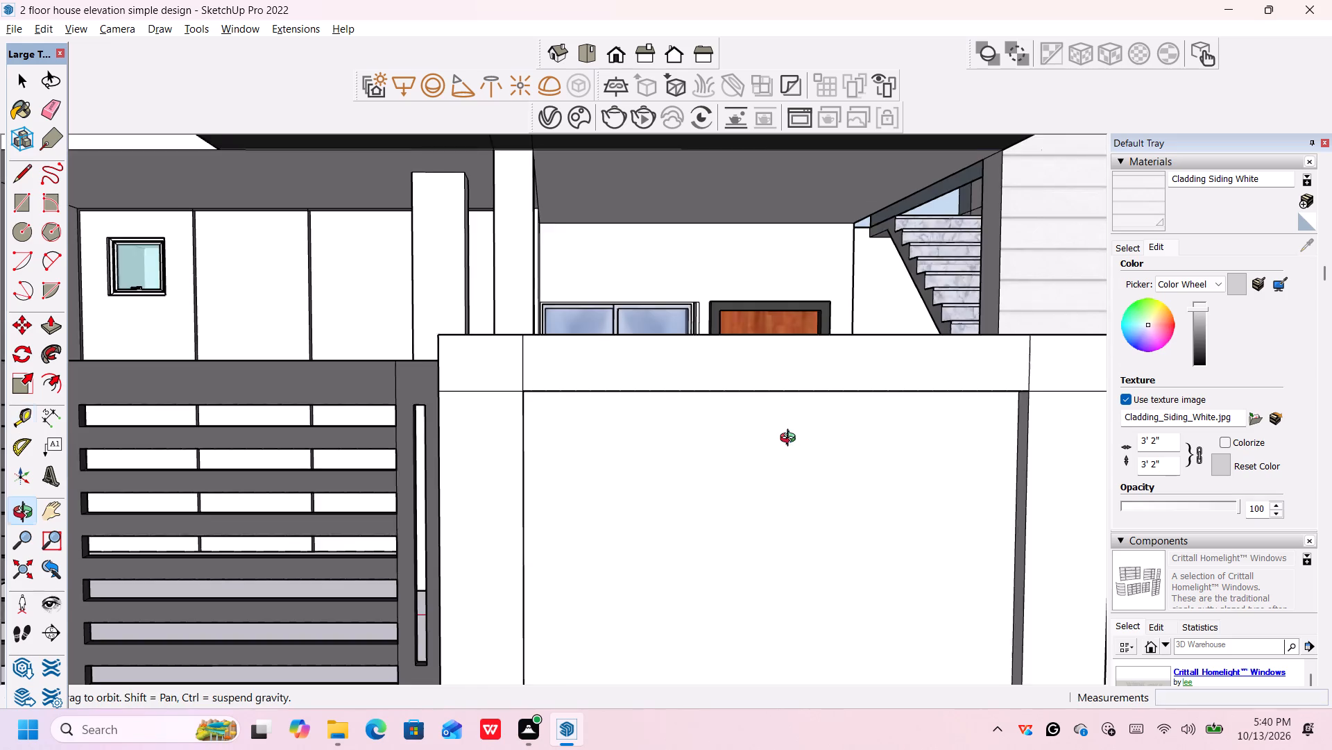
{"action": "middle_click_drag", "start_coordinate": [791, 440], "coordinate": [774, 387]}
{"action": "scroll", "coordinate": [778, 301], "scroll_direction": "up", "scroll_amount": 3}
{"action": "left_click", "coordinate": [772, 281]}
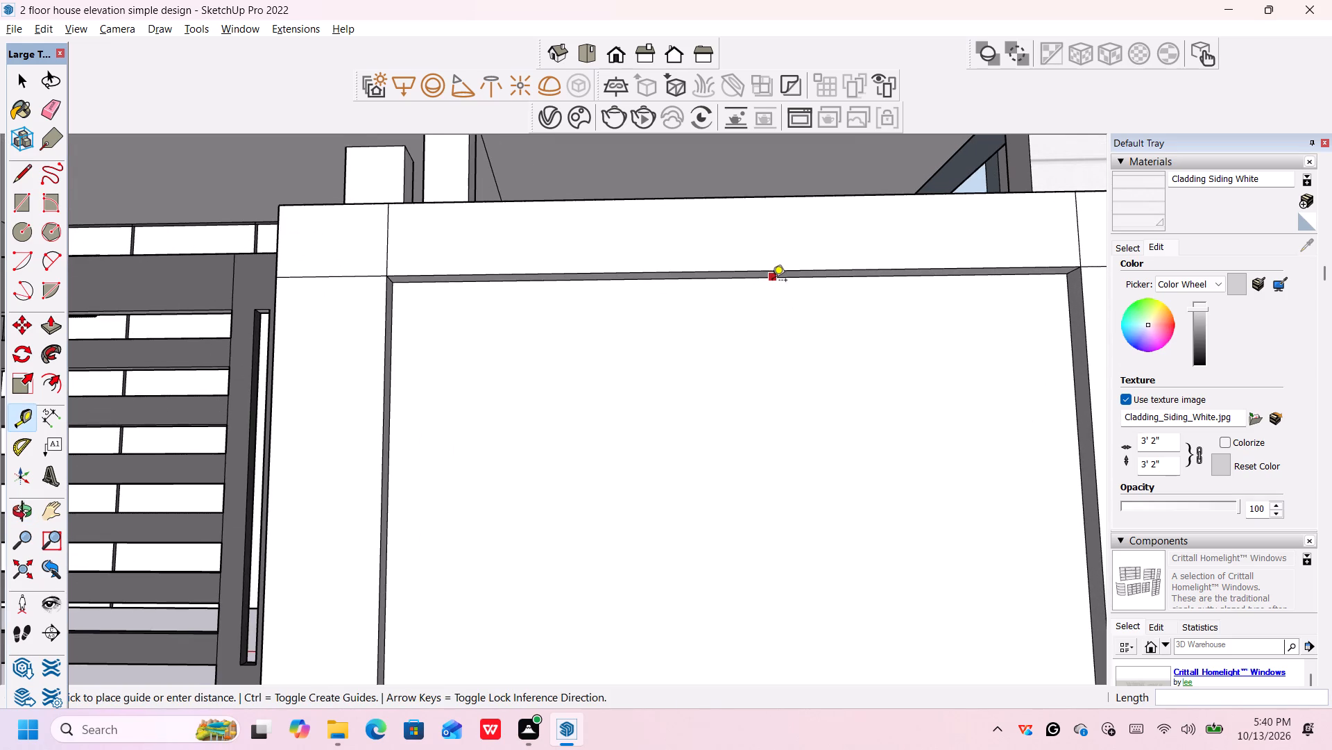
{"action": "scroll", "coordinate": [789, 412], "scroll_direction": "down", "scroll_amount": 4}
{"action": "middle_click_drag", "start_coordinate": [789, 412], "coordinate": [797, 427]}
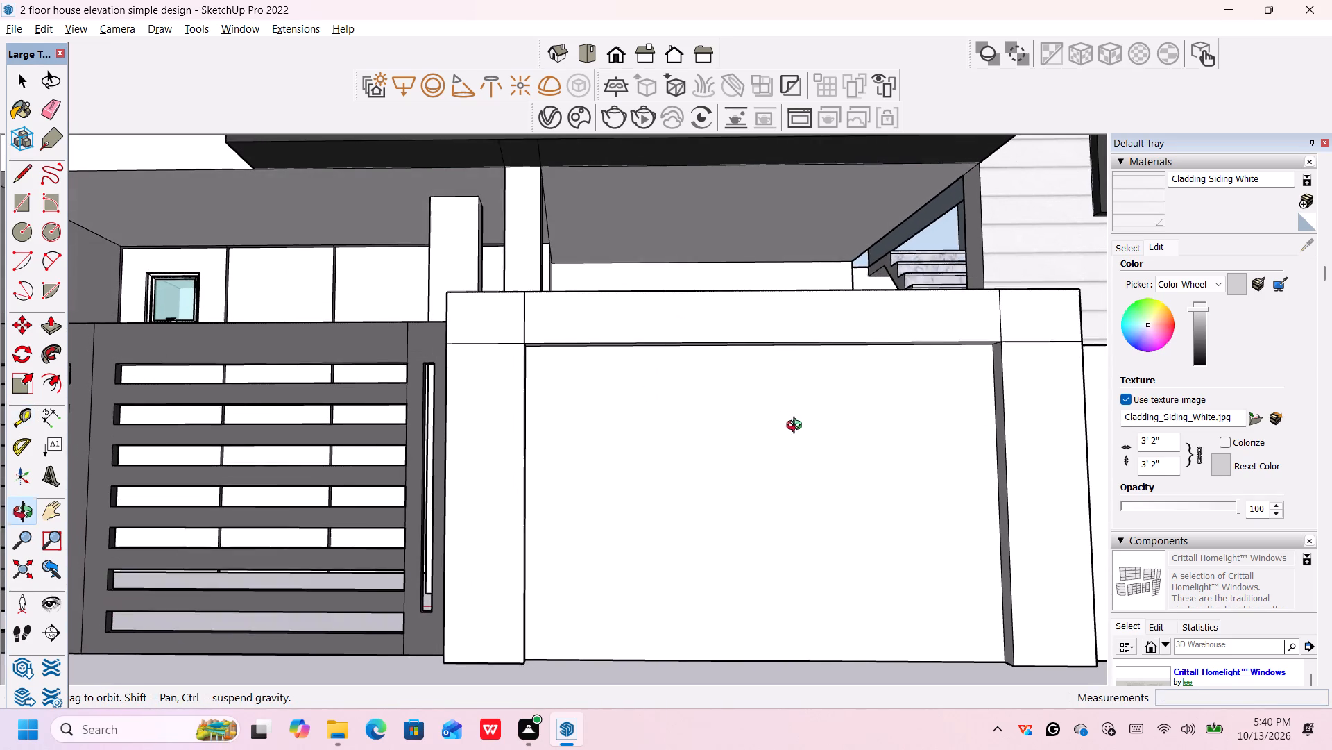
{"action": "middle_click_drag", "start_coordinate": [797, 427], "coordinate": [797, 426]}
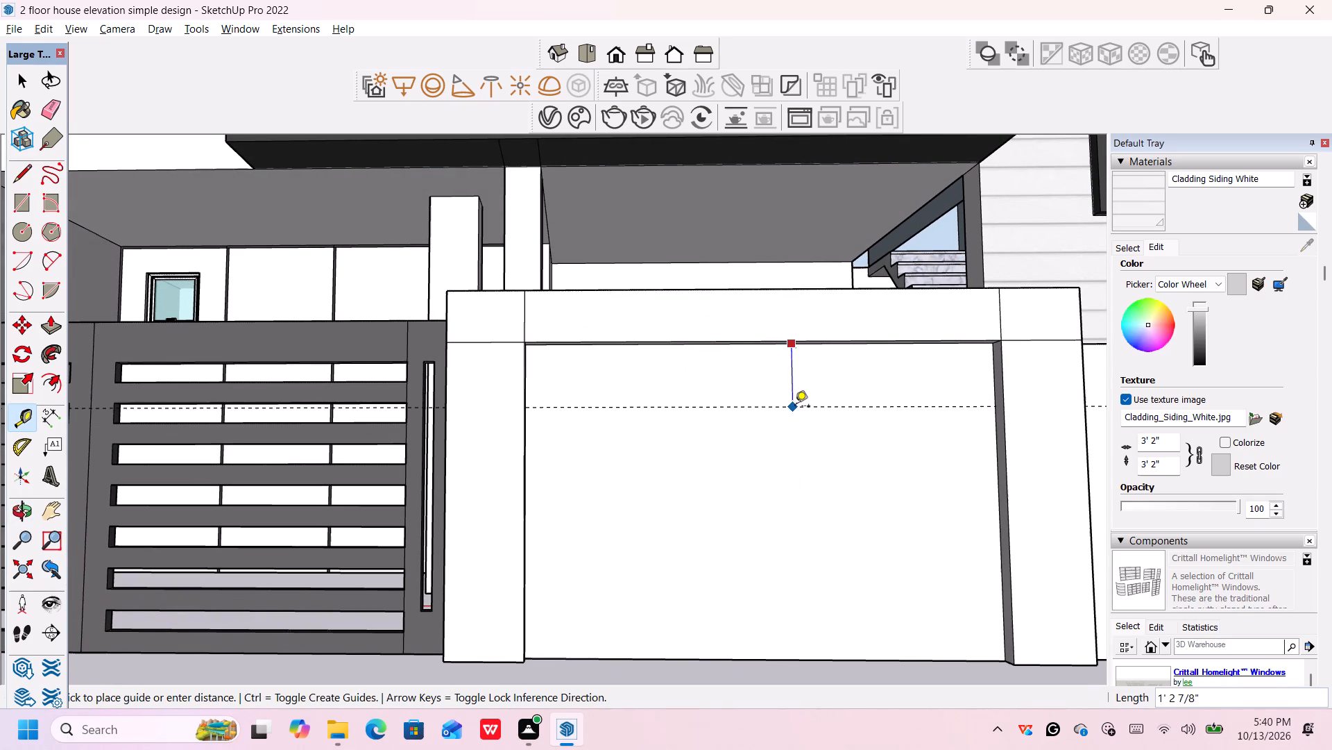
{"action": "type", "text": "2'"}
{"action": "key", "text": "Return"}
{"action": "left_click", "coordinate": [805, 662]}
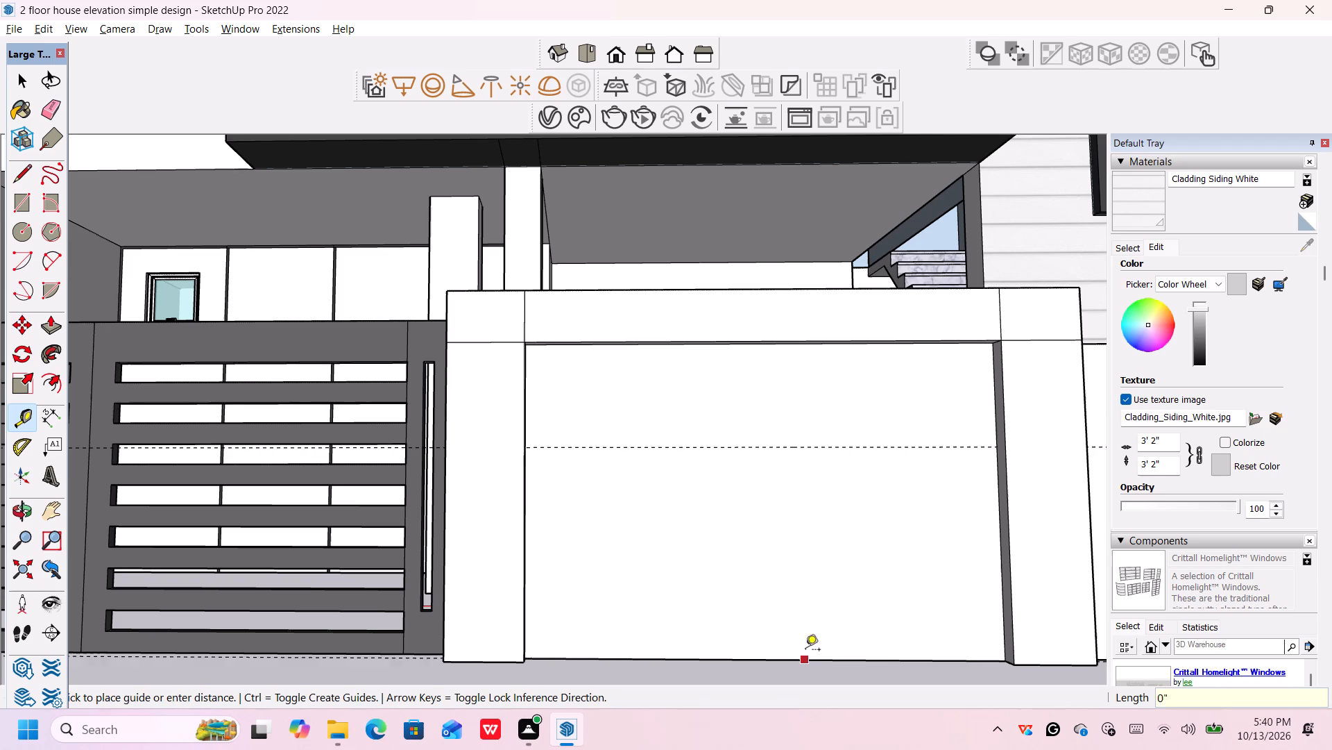
{"action": "type", "text": "2'"}
{"action": "key", "text": "Return"}
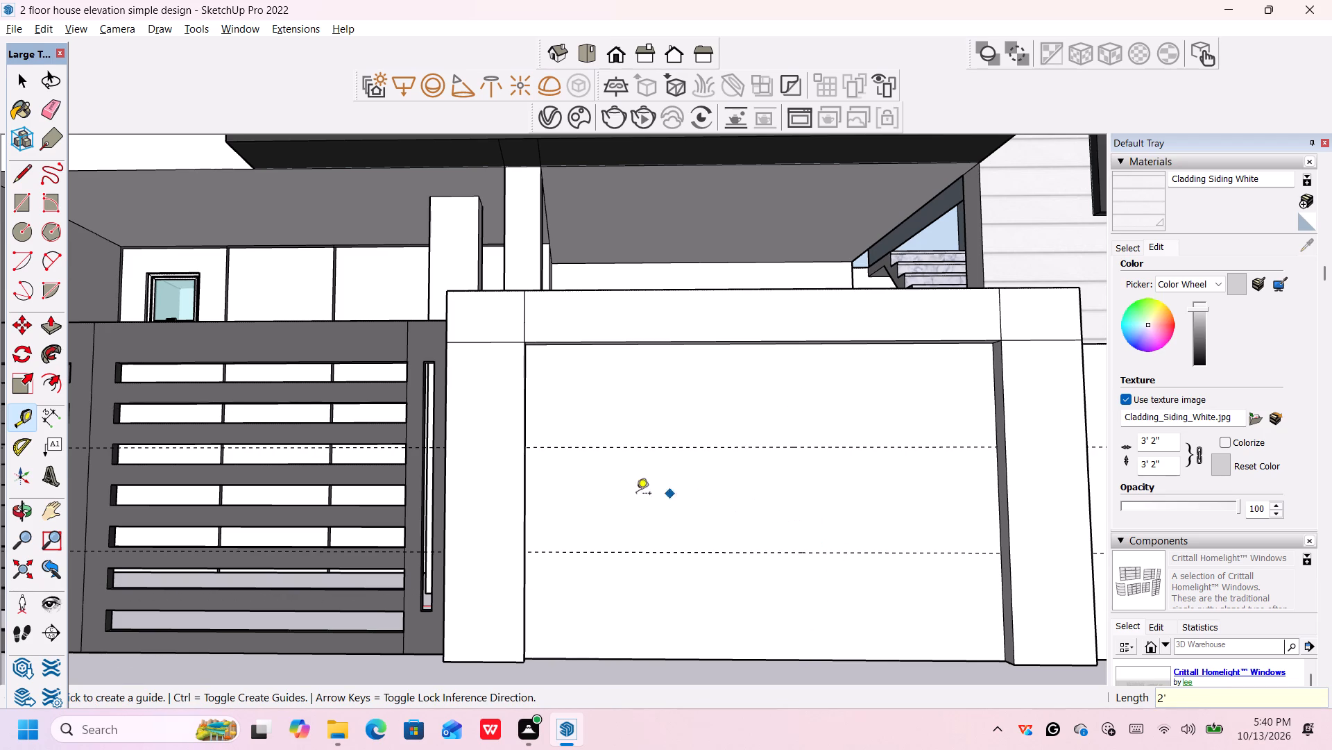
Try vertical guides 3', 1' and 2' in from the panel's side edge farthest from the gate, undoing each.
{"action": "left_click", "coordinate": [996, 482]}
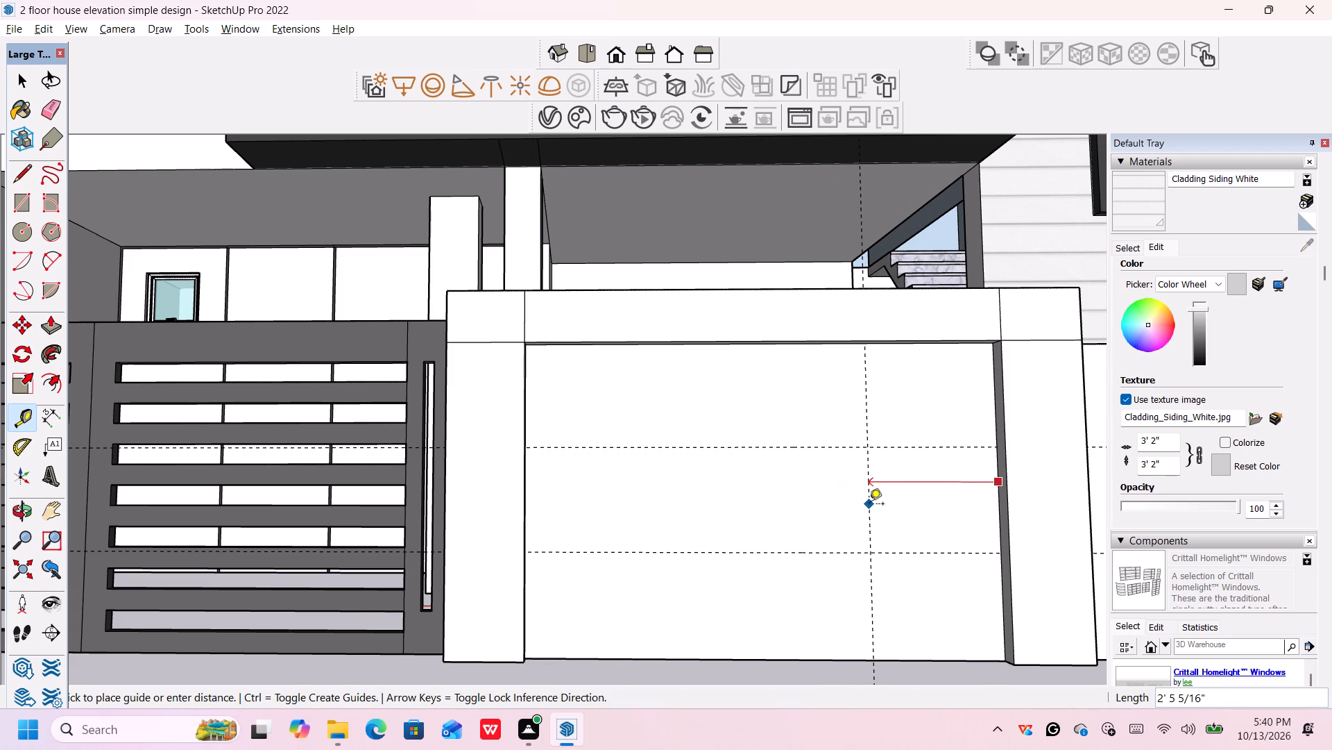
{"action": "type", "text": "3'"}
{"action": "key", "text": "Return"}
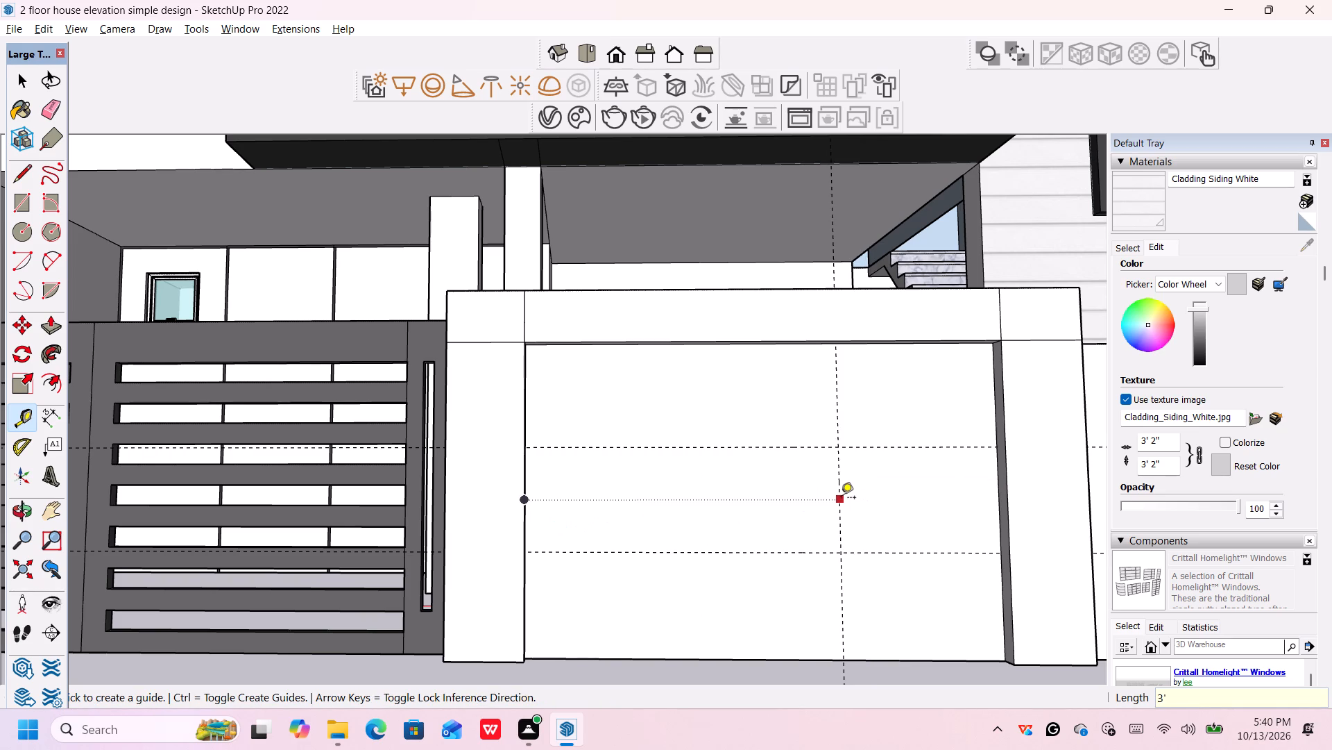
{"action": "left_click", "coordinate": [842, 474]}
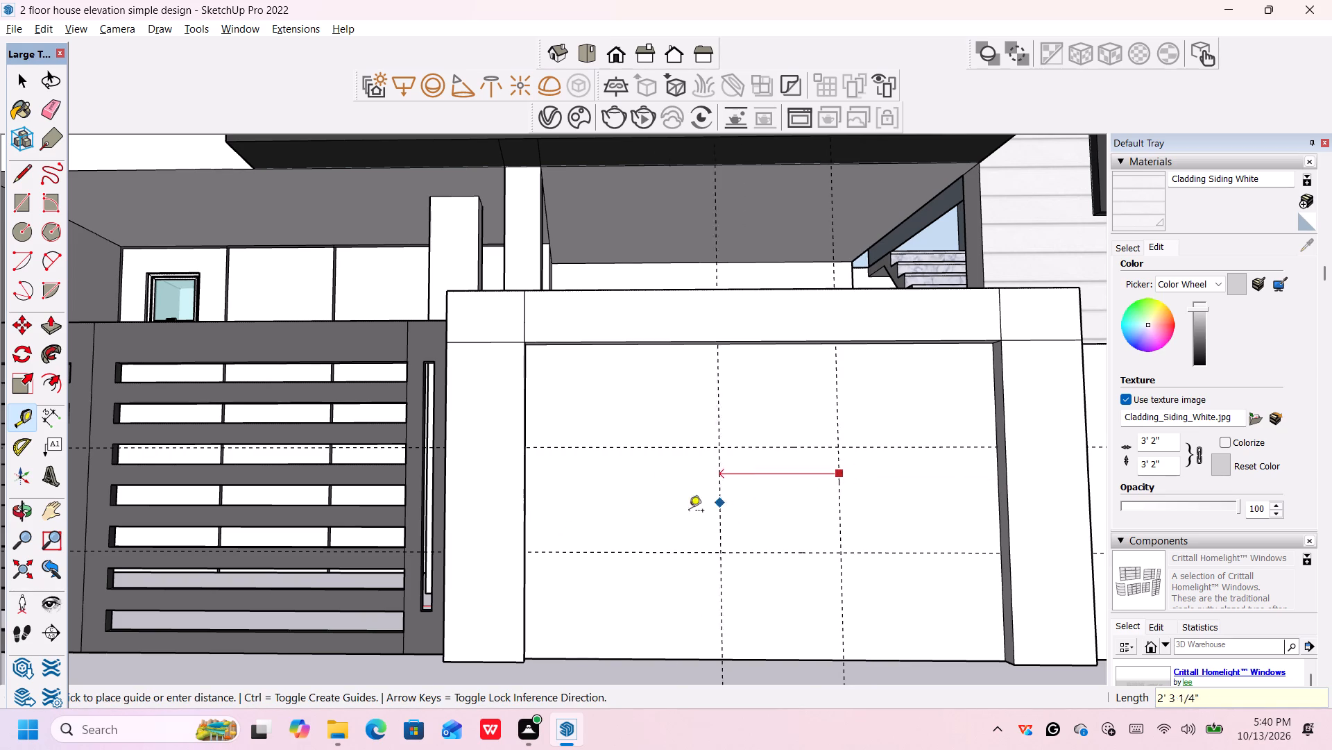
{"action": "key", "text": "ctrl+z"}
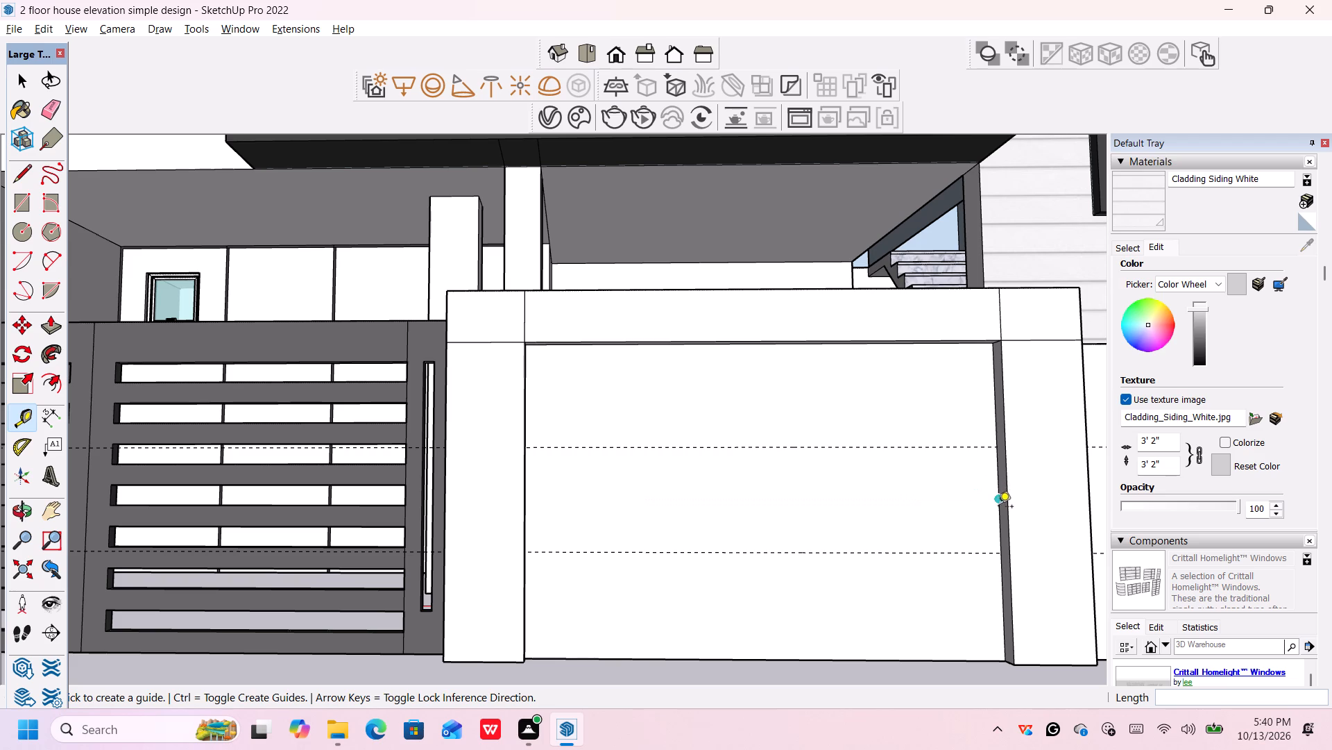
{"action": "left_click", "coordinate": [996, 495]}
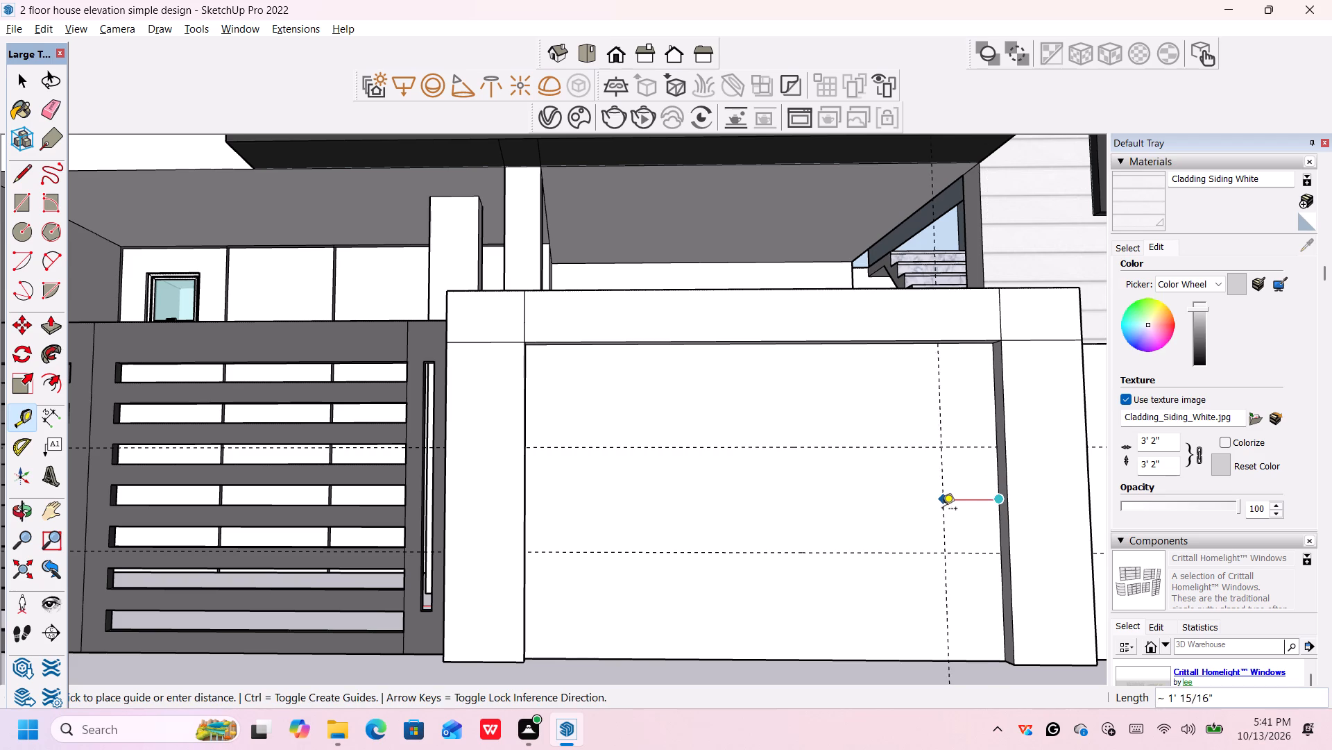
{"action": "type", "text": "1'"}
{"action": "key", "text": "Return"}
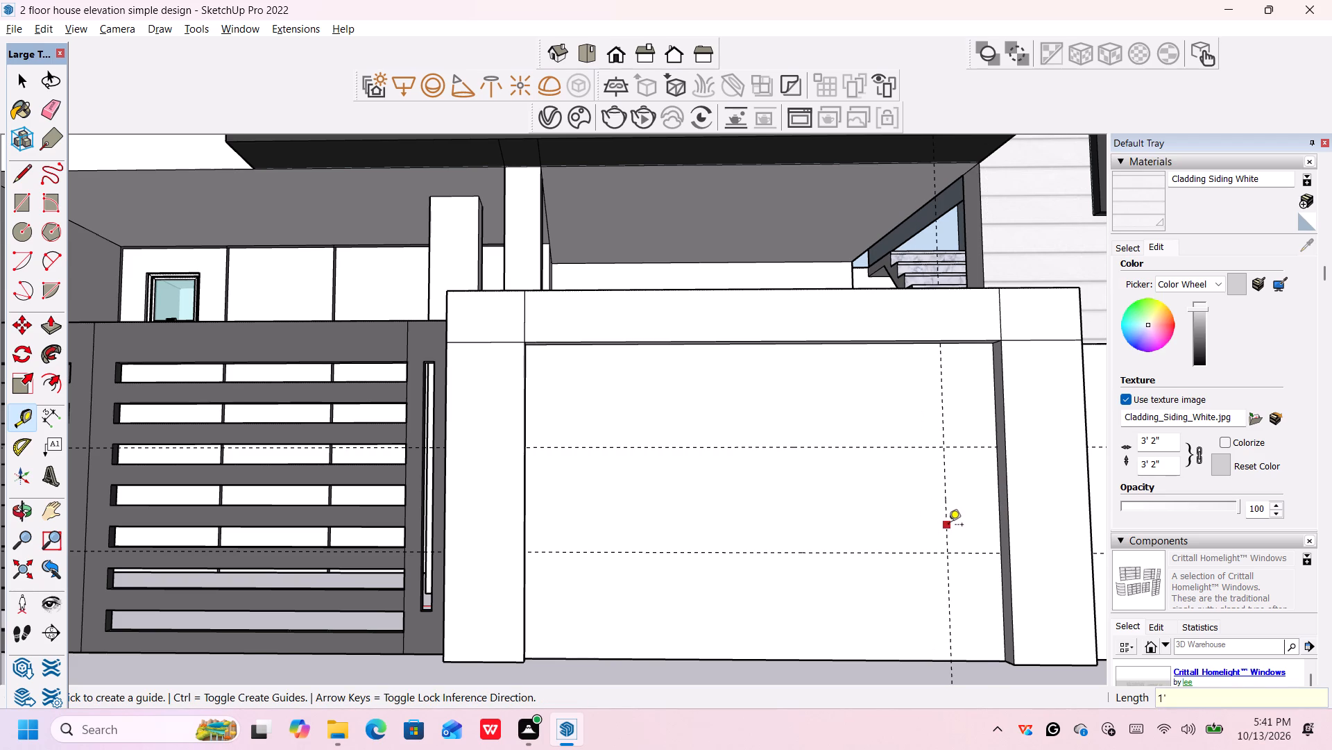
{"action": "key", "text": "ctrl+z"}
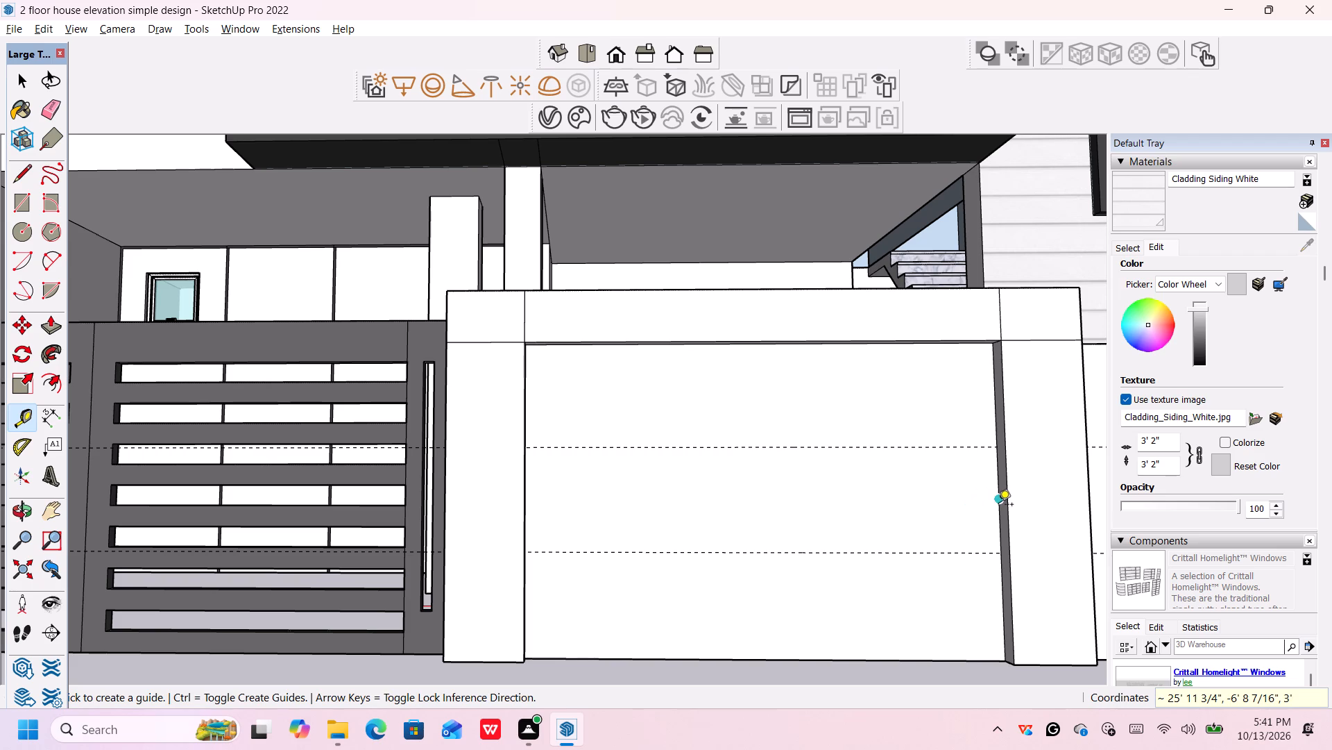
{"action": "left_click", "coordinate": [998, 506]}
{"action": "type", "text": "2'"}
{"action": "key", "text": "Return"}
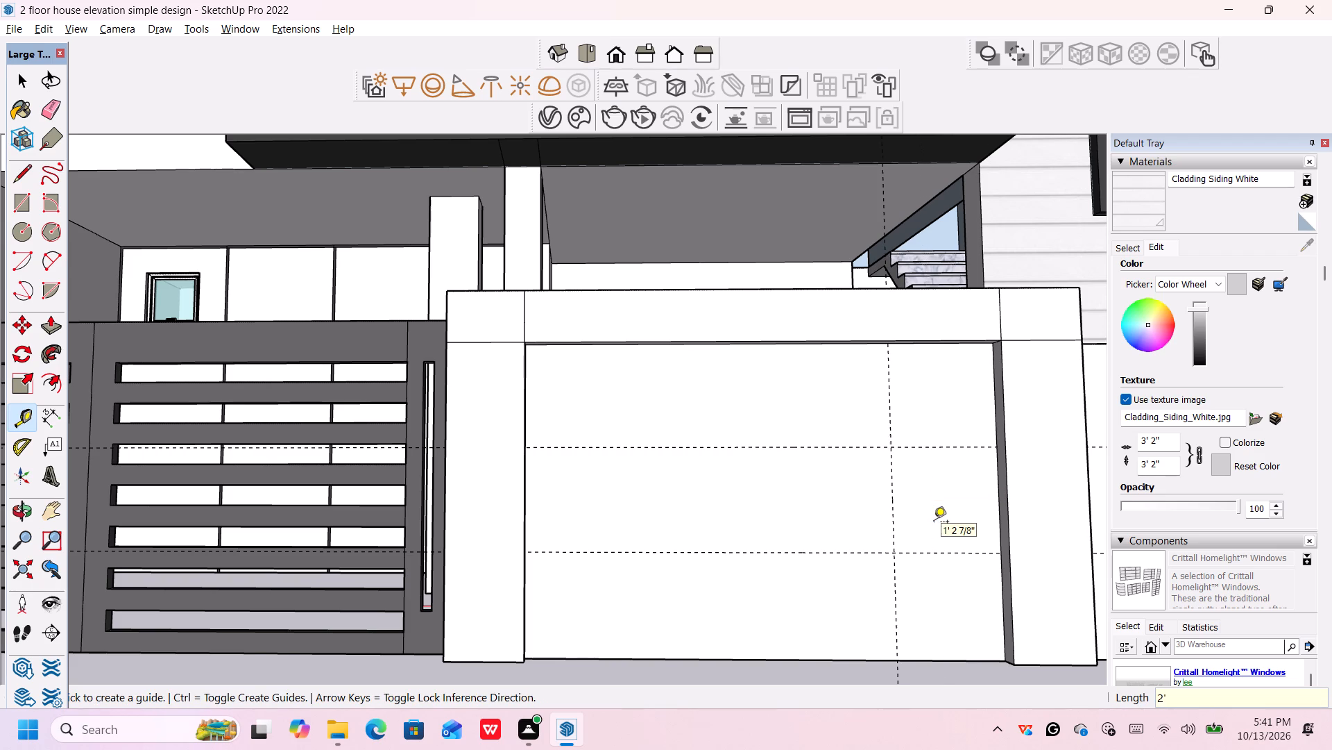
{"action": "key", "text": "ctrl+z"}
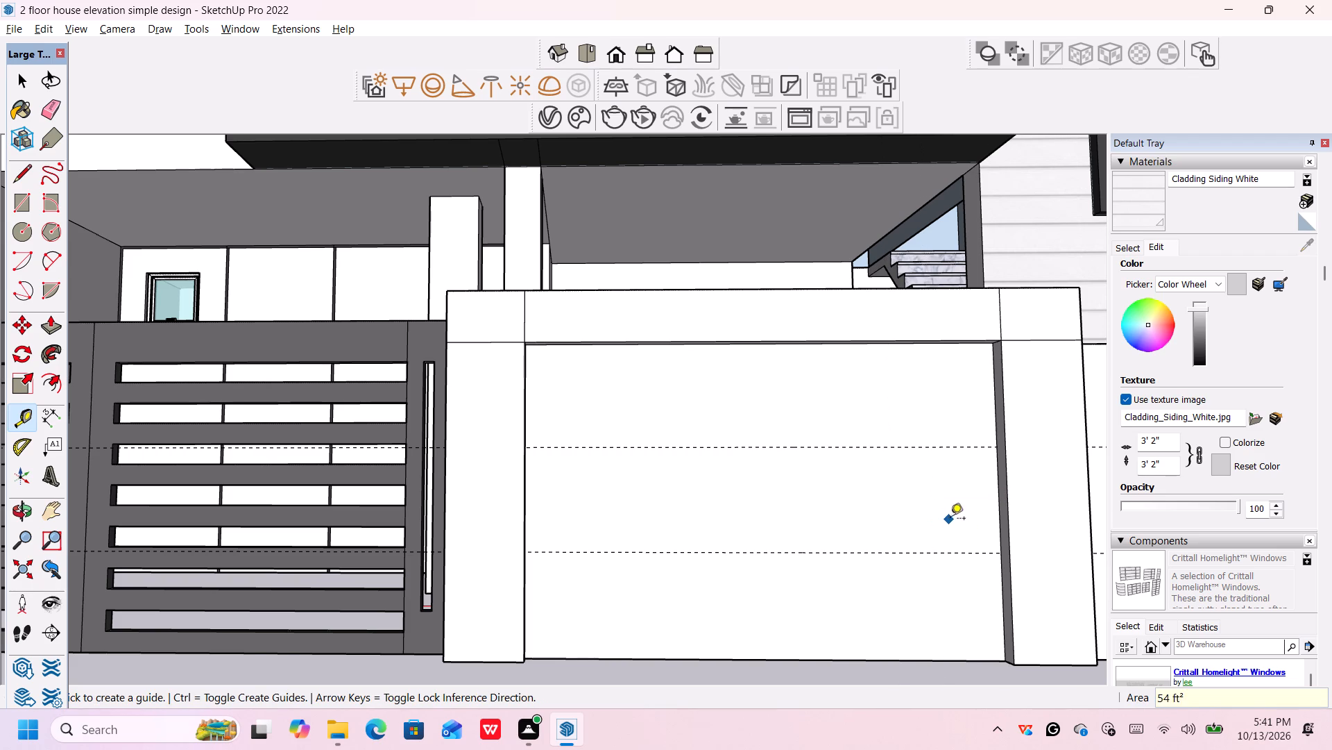
Add vertical guides 1.5' in from both side edges of the framed wall panel.
{"action": "left_click", "coordinate": [998, 497]}
{"action": "type", "text": "1.5'"}
{"action": "key", "text": "Return"}
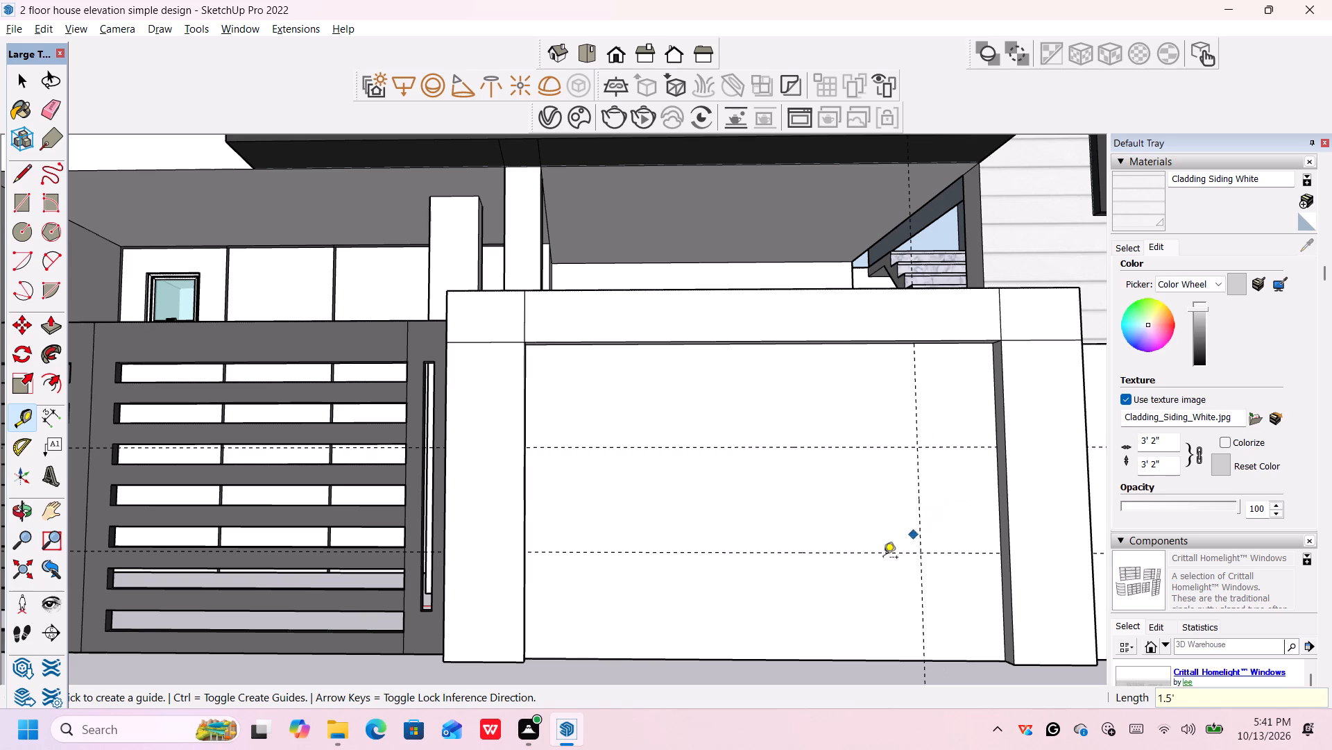
{"action": "middle_click_drag", "start_coordinate": [840, 527], "coordinate": [818, 529]}
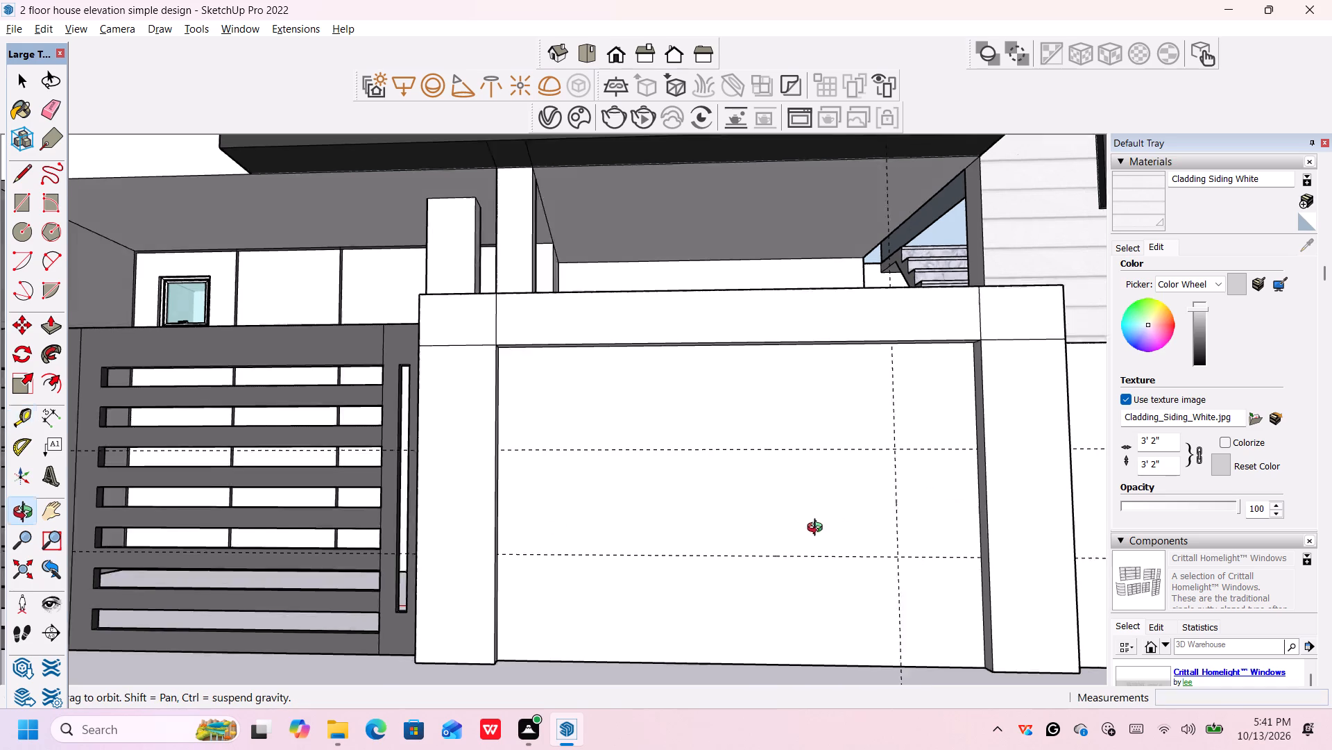
{"action": "middle_click_drag", "start_coordinate": [818, 529], "coordinate": [762, 527]}
{"action": "scroll", "coordinate": [407, 492], "scroll_direction": "up", "scroll_amount": 2}
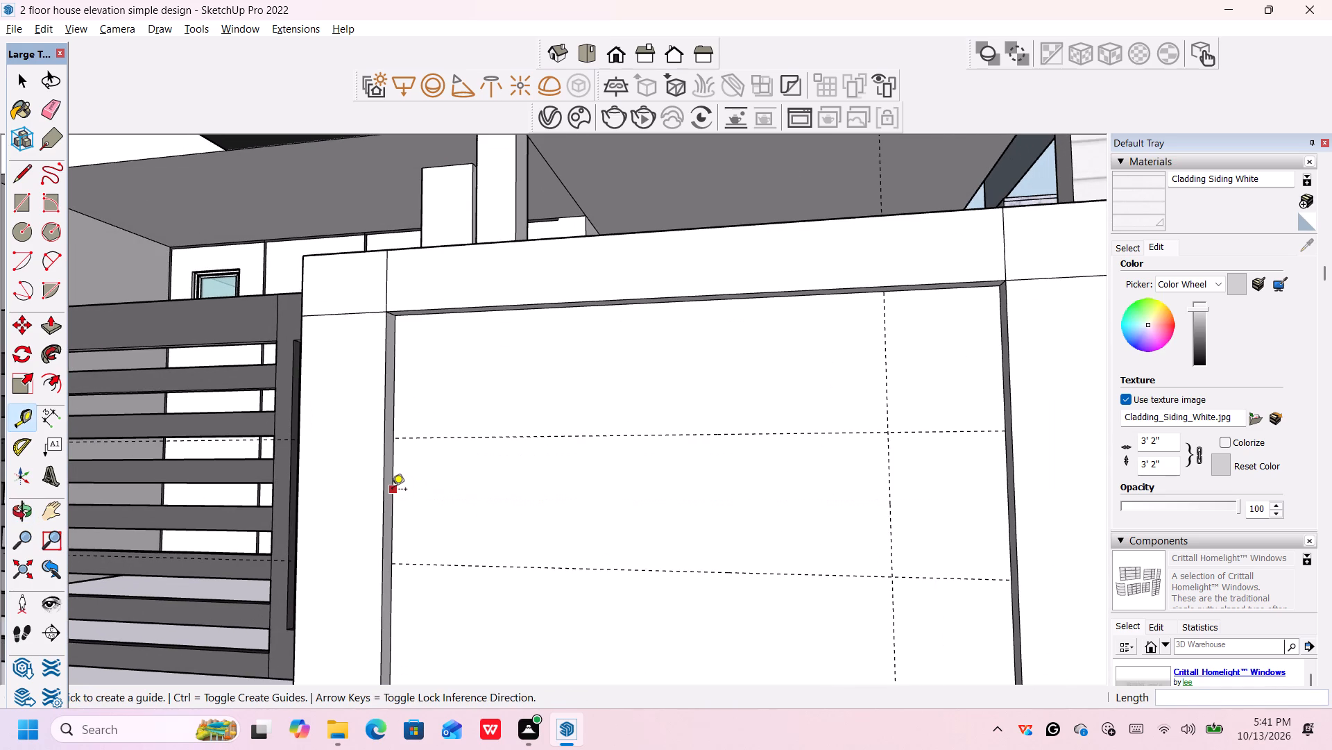
{"action": "left_click", "coordinate": [392, 490]}
{"action": "type", "text": "1.5'"}
{"action": "key", "text": "Return"}
{"action": "scroll", "coordinate": [529, 522], "scroll_direction": "down", "scroll_amount": 6}
{"action": "scroll", "coordinate": [588, 539], "scroll_direction": "up", "scroll_amount": 1}
{"action": "scroll", "coordinate": [592, 545], "scroll_direction": "down", "scroll_amount": 1}
{"action": "middle_click_drag", "start_coordinate": [597, 547], "coordinate": [669, 554]}
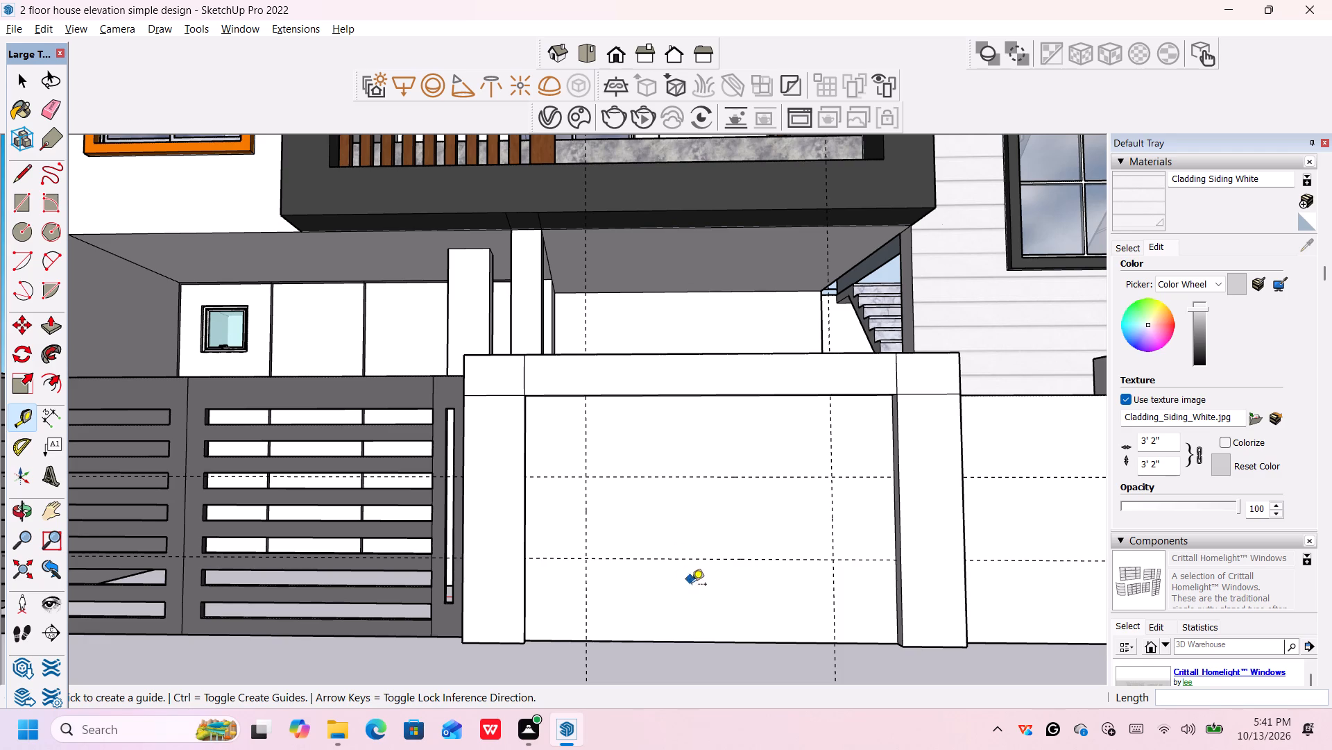
{"action": "key", "text": "space"}
Draw a rectangle of about 6' by 2' between the four guide intersections at the centre of the wall panel.
{"action": "scroll", "coordinate": [685, 606], "scroll_direction": "down", "scroll_amount": 4}
{"action": "middle_click_drag", "start_coordinate": [691, 635], "coordinate": [694, 639]}
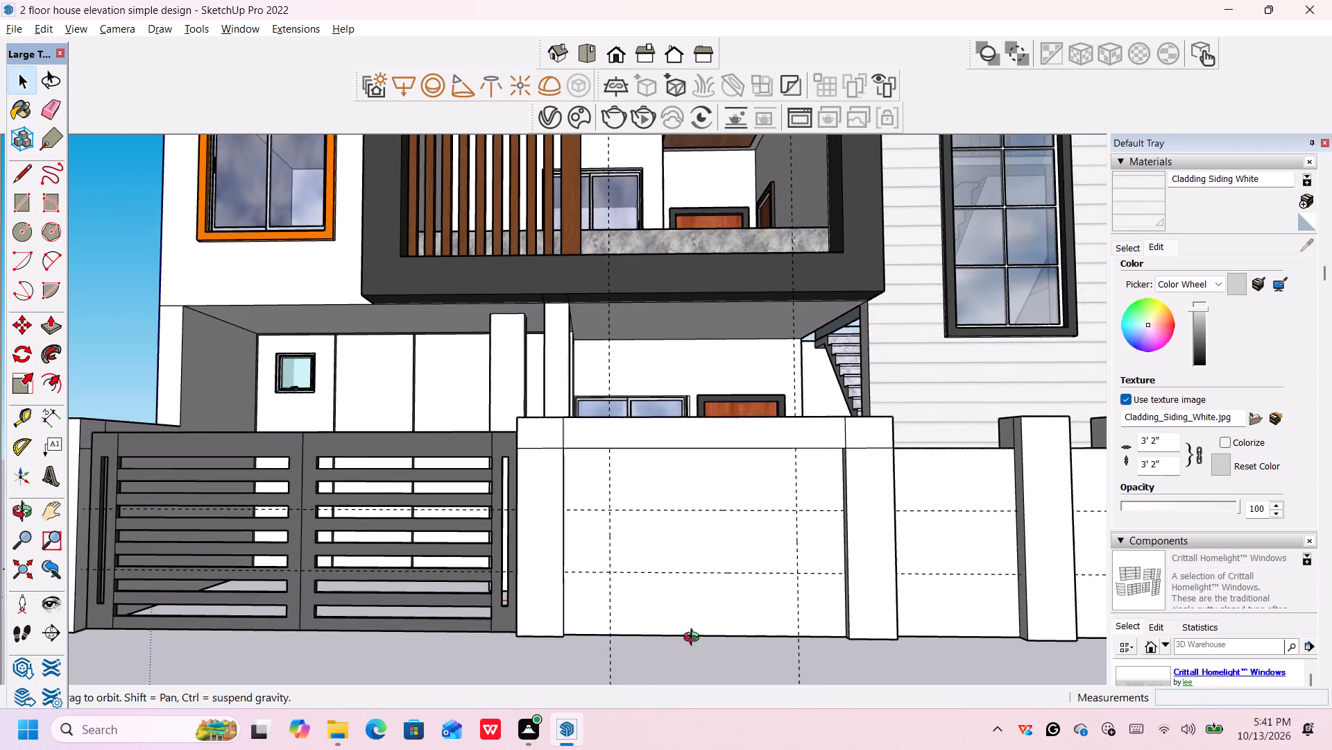
{"action": "middle_click_drag", "start_coordinate": [694, 639], "coordinate": [715, 656]}
{"action": "scroll", "coordinate": [712, 653], "scroll_direction": "up", "scroll_amount": 1}
{"action": "key", "text": "r"}
{"action": "scroll", "coordinate": [647, 524], "scroll_direction": "up", "scroll_amount": 4}
{"action": "left_click", "coordinate": [619, 517]}
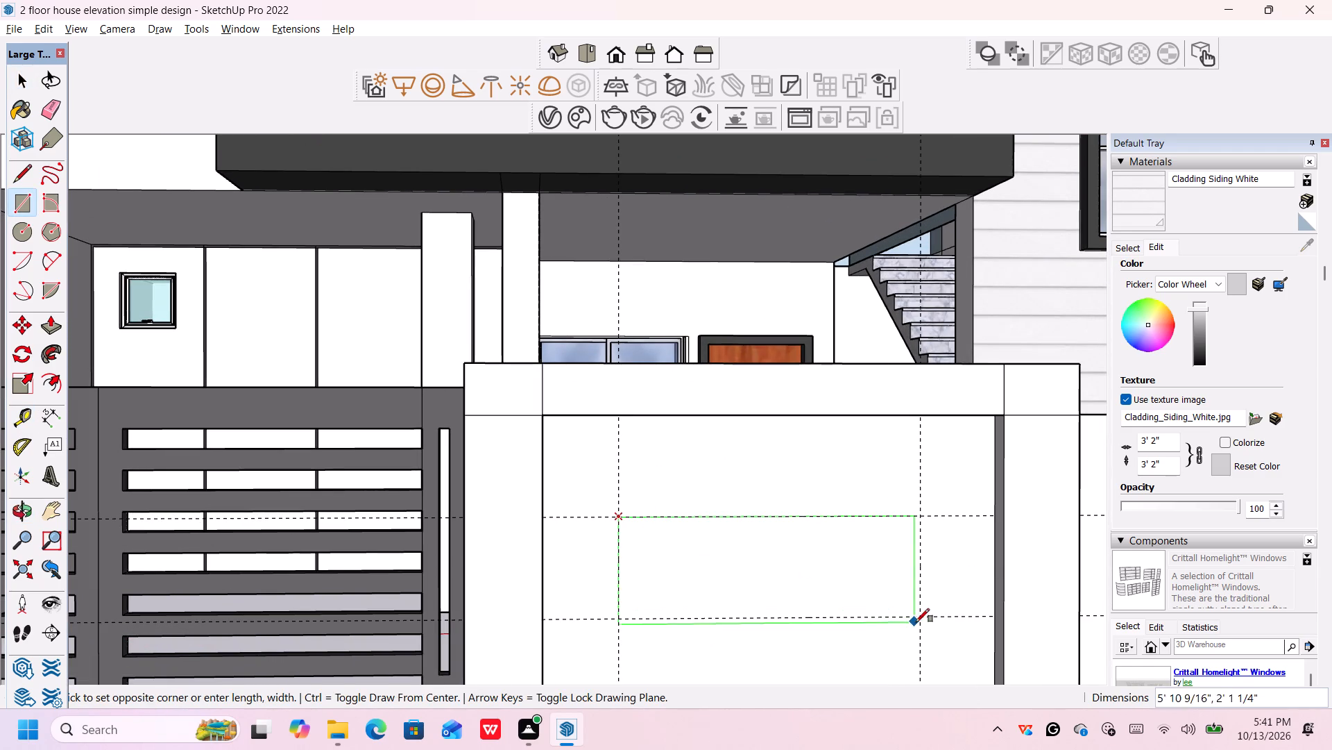
{"action": "left_click", "coordinate": [920, 617]}
{"action": "key", "text": "space"}
Push the central rectangle 6" into the boundary wall panel to form a recess.
{"action": "scroll", "coordinate": [915, 615], "scroll_direction": "down", "scroll_amount": 5}
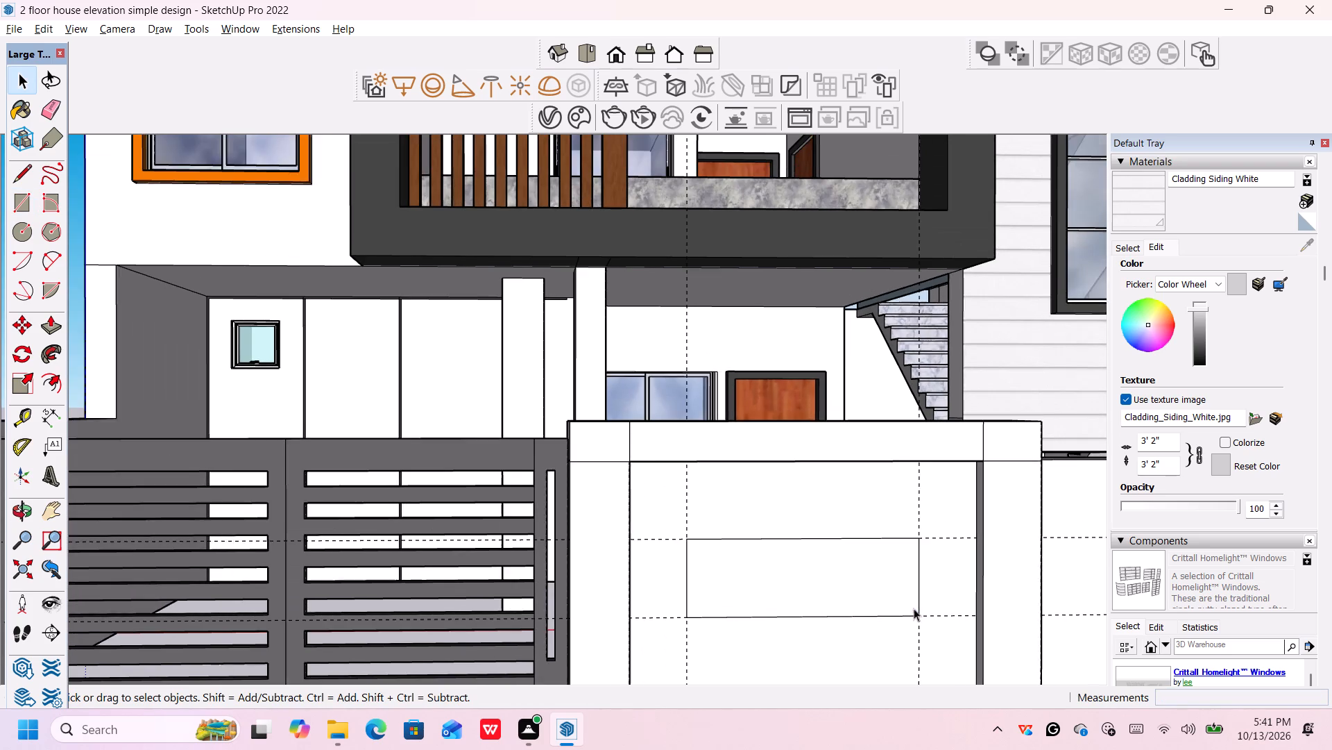
{"action": "scroll", "coordinate": [864, 617], "scroll_direction": "down", "scroll_amount": 1}
{"action": "scroll", "coordinate": [864, 617], "scroll_direction": "up", "scroll_amount": 1}
{"action": "scroll", "coordinate": [864, 616], "scroll_direction": "down", "scroll_amount": 2}
{"action": "middle_click_drag", "start_coordinate": [866, 624], "coordinate": [880, 644]}
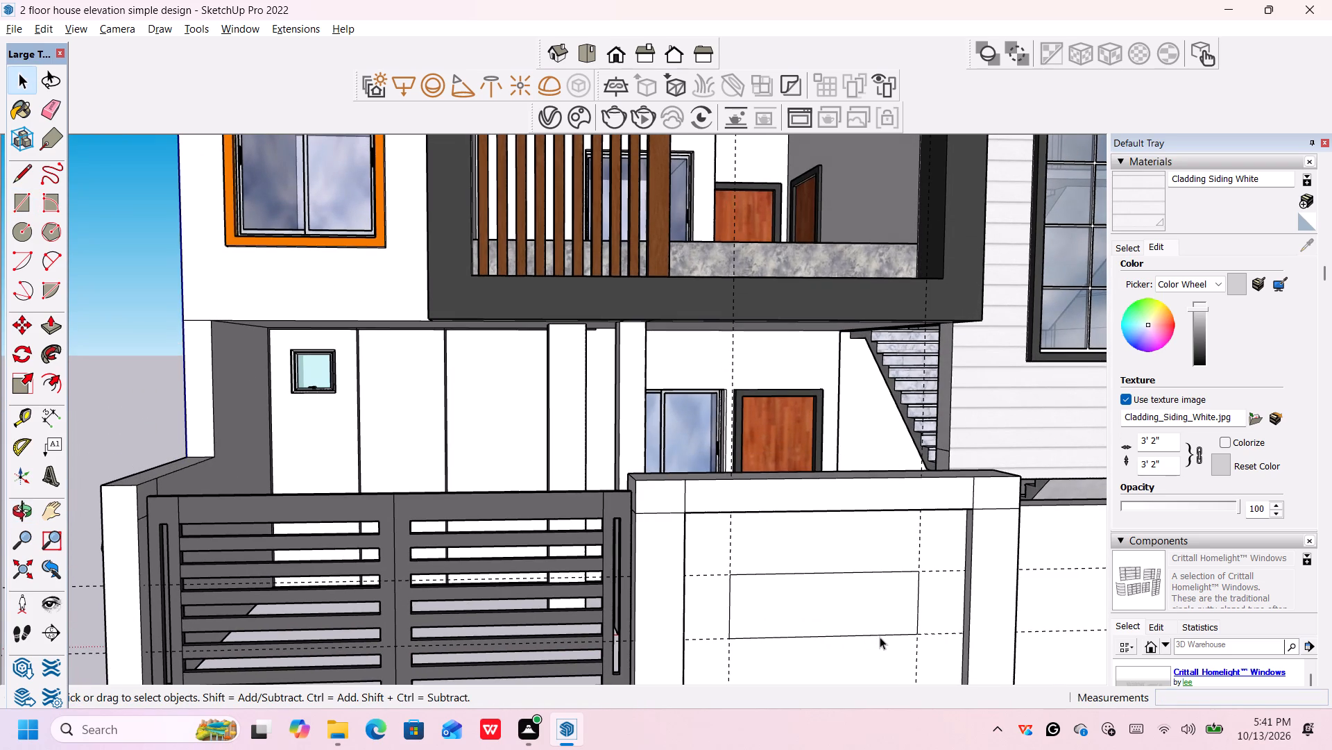
{"action": "key", "text": "p"}
{"action": "left_click", "coordinate": [872, 606]}
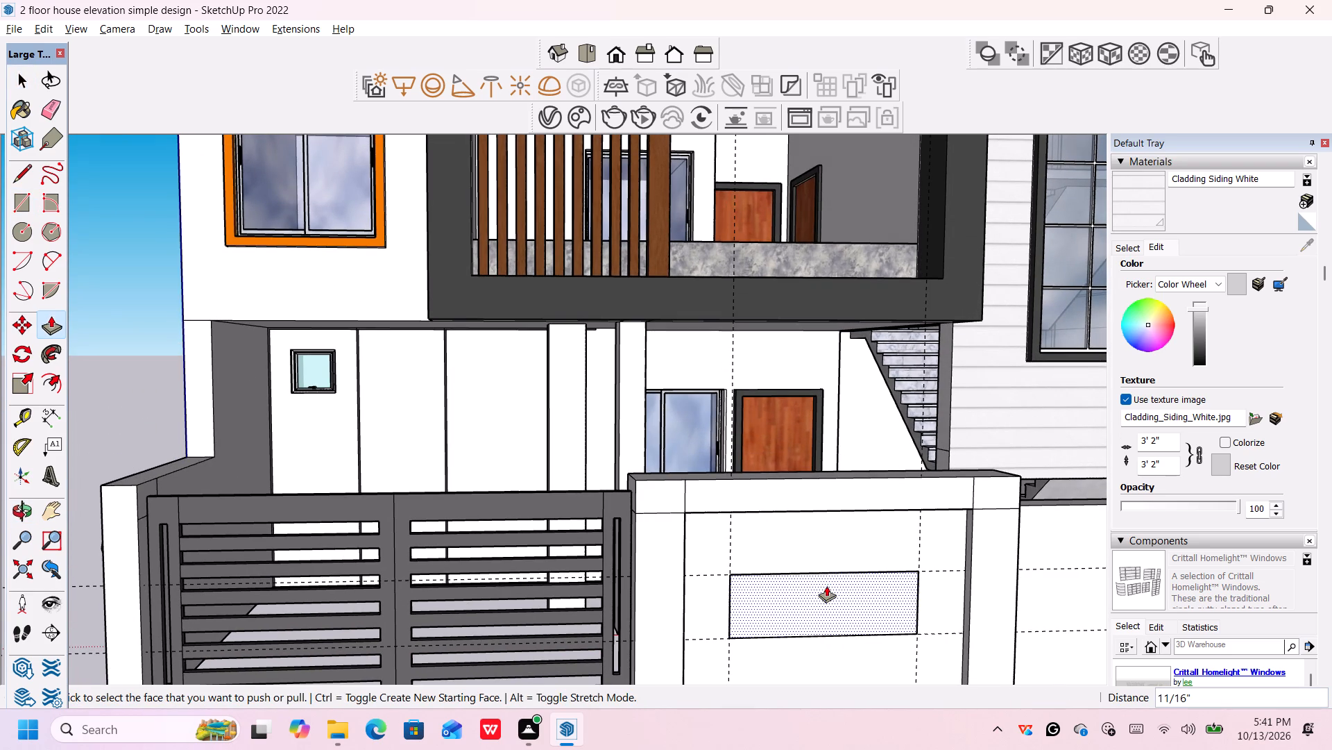
{"action": "middle_click_drag", "start_coordinate": [826, 585], "coordinate": [830, 548]}
{"action": "scroll", "coordinate": [832, 556], "scroll_direction": "up", "scroll_amount": 3}
{"action": "middle_click_drag", "start_coordinate": [830, 563], "coordinate": [854, 578]}
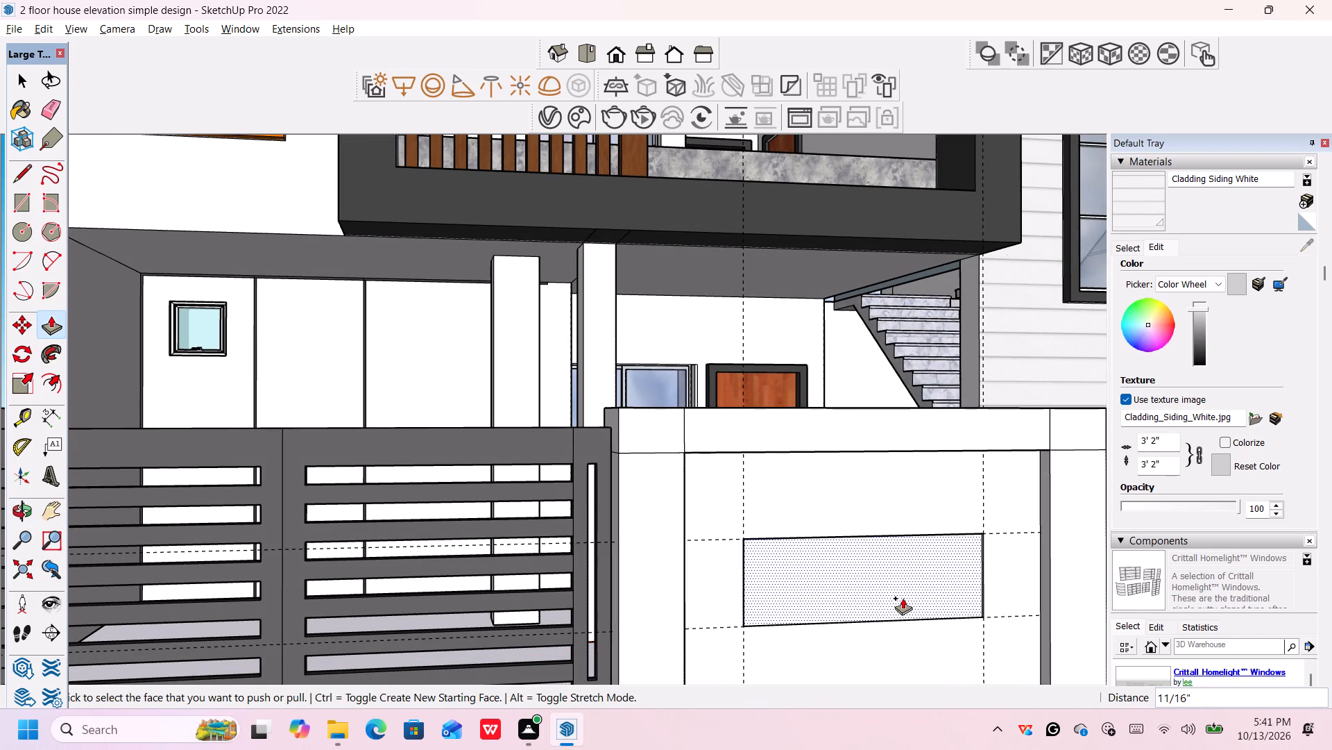
{"action": "scroll", "coordinate": [851, 573], "scroll_direction": "down", "scroll_amount": 5}
{"action": "middle_click_drag", "start_coordinate": [848, 574], "coordinate": [824, 572]}
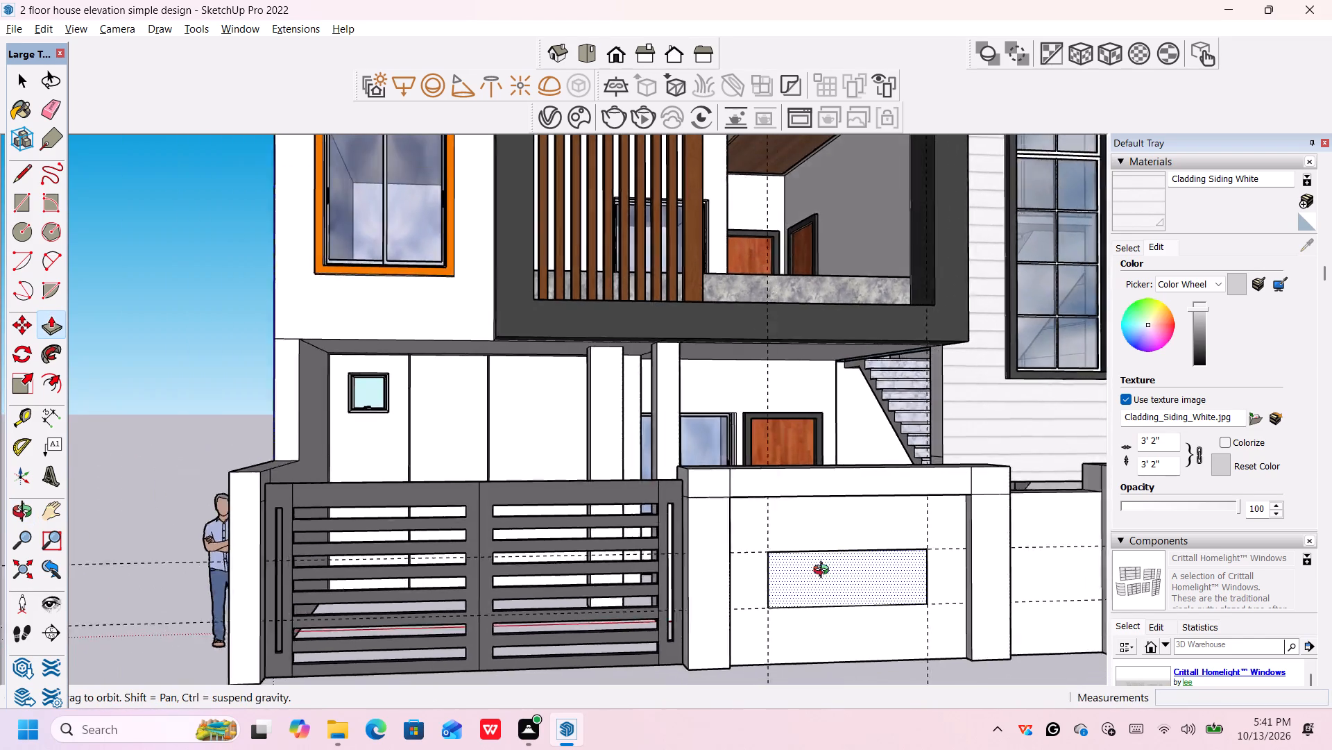
{"action": "middle_click_drag", "start_coordinate": [824, 572], "coordinate": [795, 558]}
{"action": "scroll", "coordinate": [807, 569], "scroll_direction": "up", "scroll_amount": 4}
{"action": "left_click", "coordinate": [814, 571]}
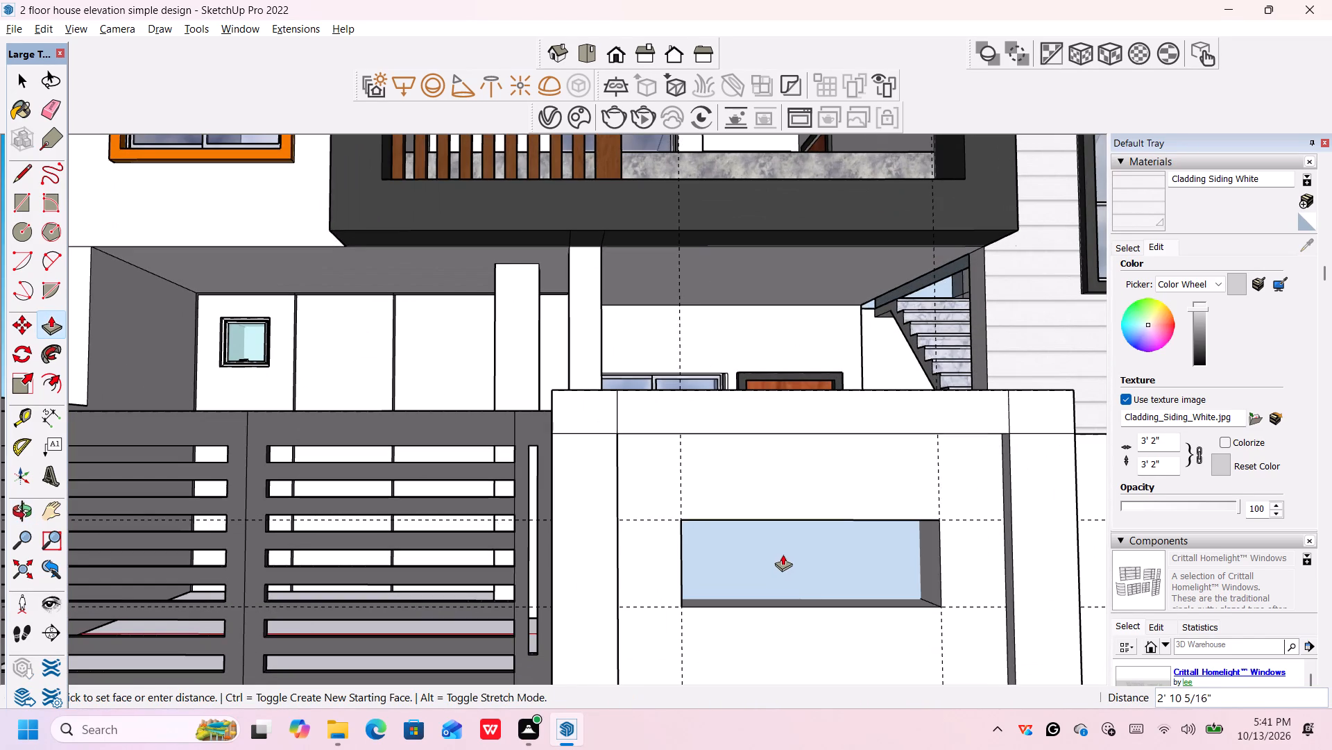
{"action": "middle_click_drag", "start_coordinate": [785, 558], "coordinate": [814, 585]}
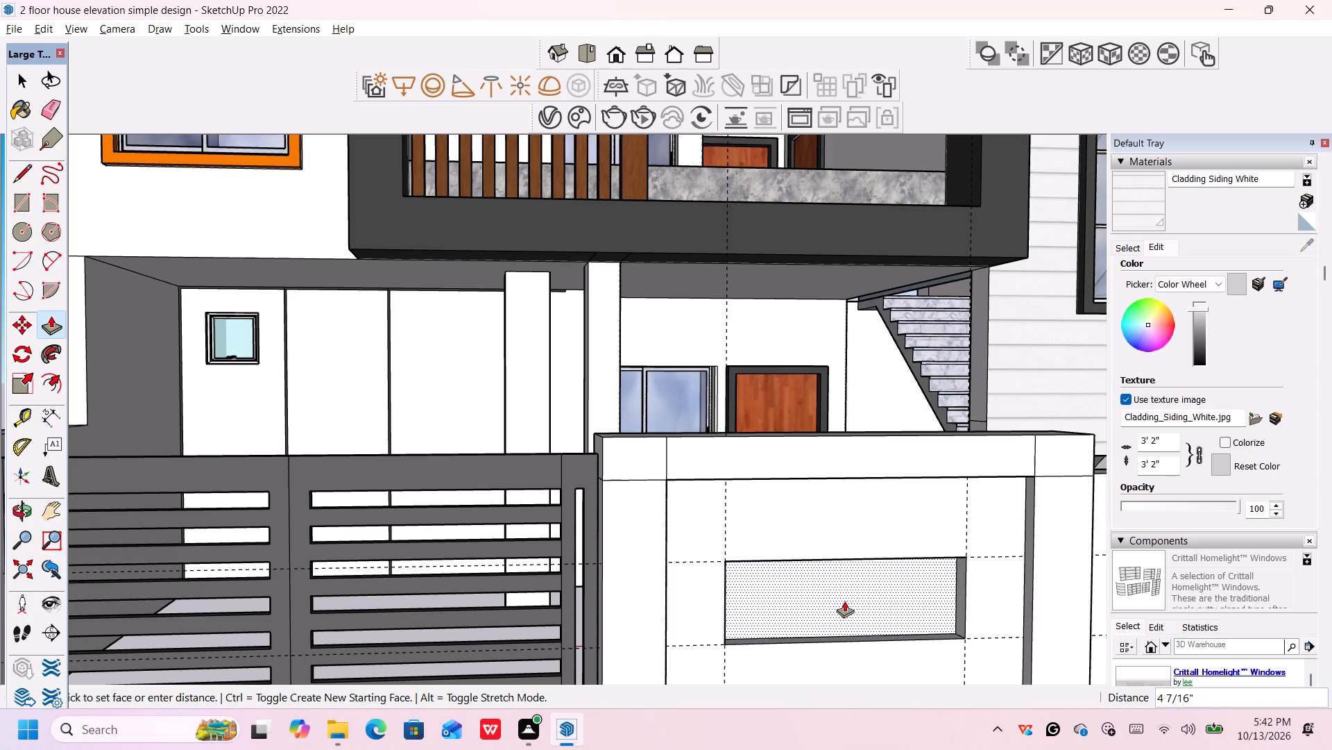
{"action": "key", "text": "6"}
{"action": "key", "text": "shift+quotedbl"}
{"action": "key", "text": "Return"}
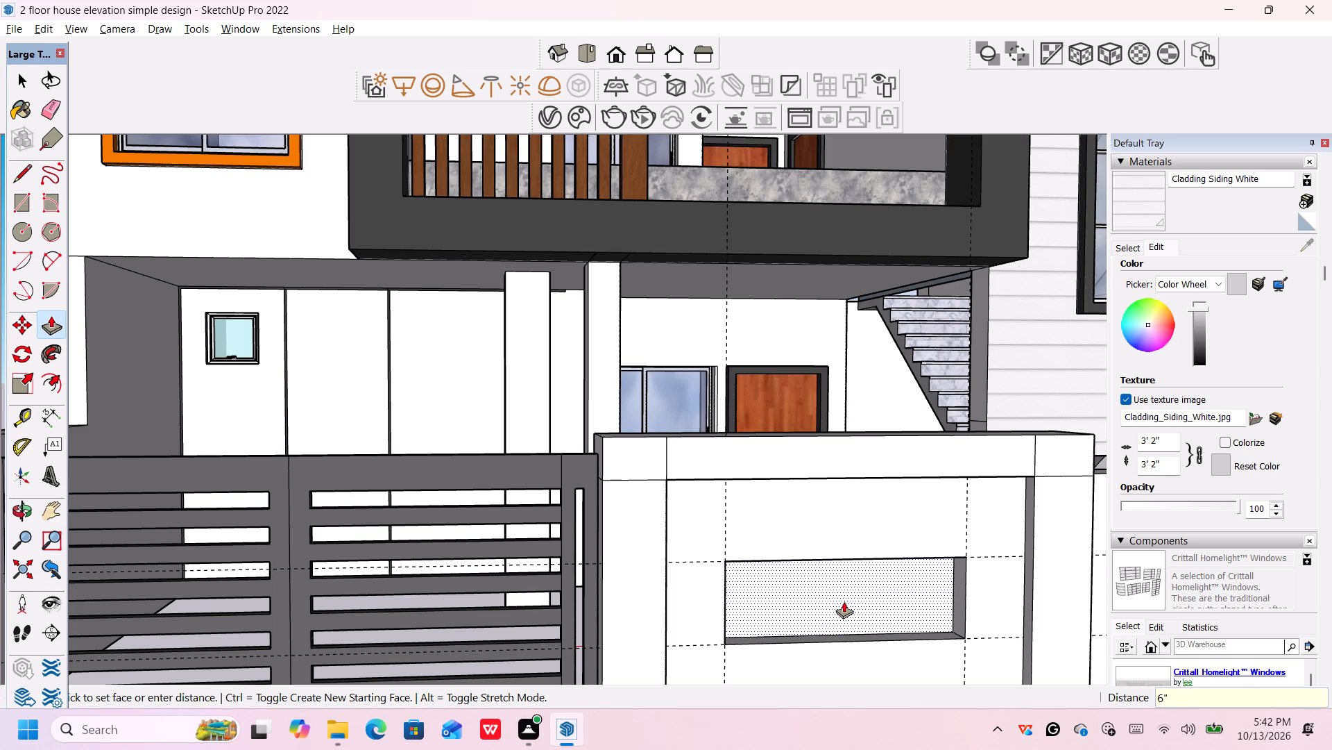
Pull the recess's back face outward by 2".
{"action": "scroll", "coordinate": [872, 617], "scroll_direction": "down", "scroll_amount": 1}
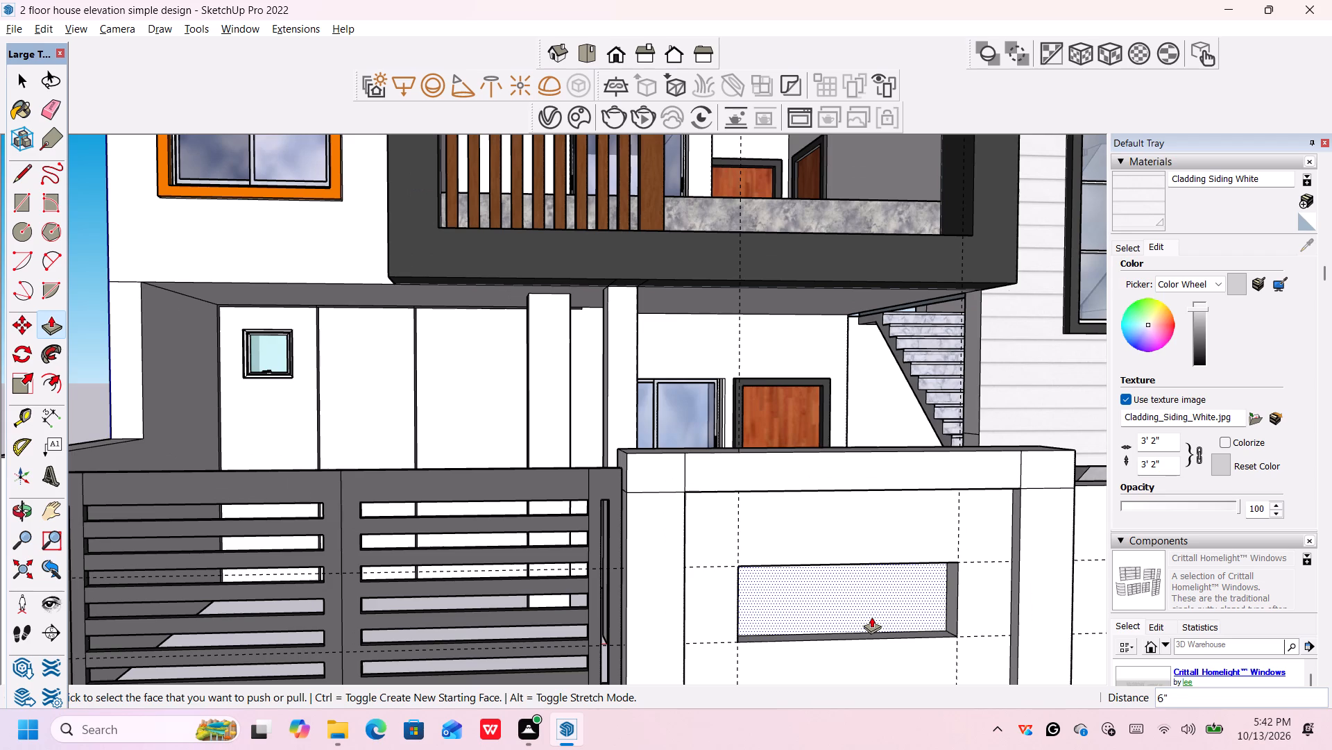
{"action": "scroll", "coordinate": [872, 615], "scroll_direction": "up", "scroll_amount": 2}
{"action": "left_click", "coordinate": [871, 596]}
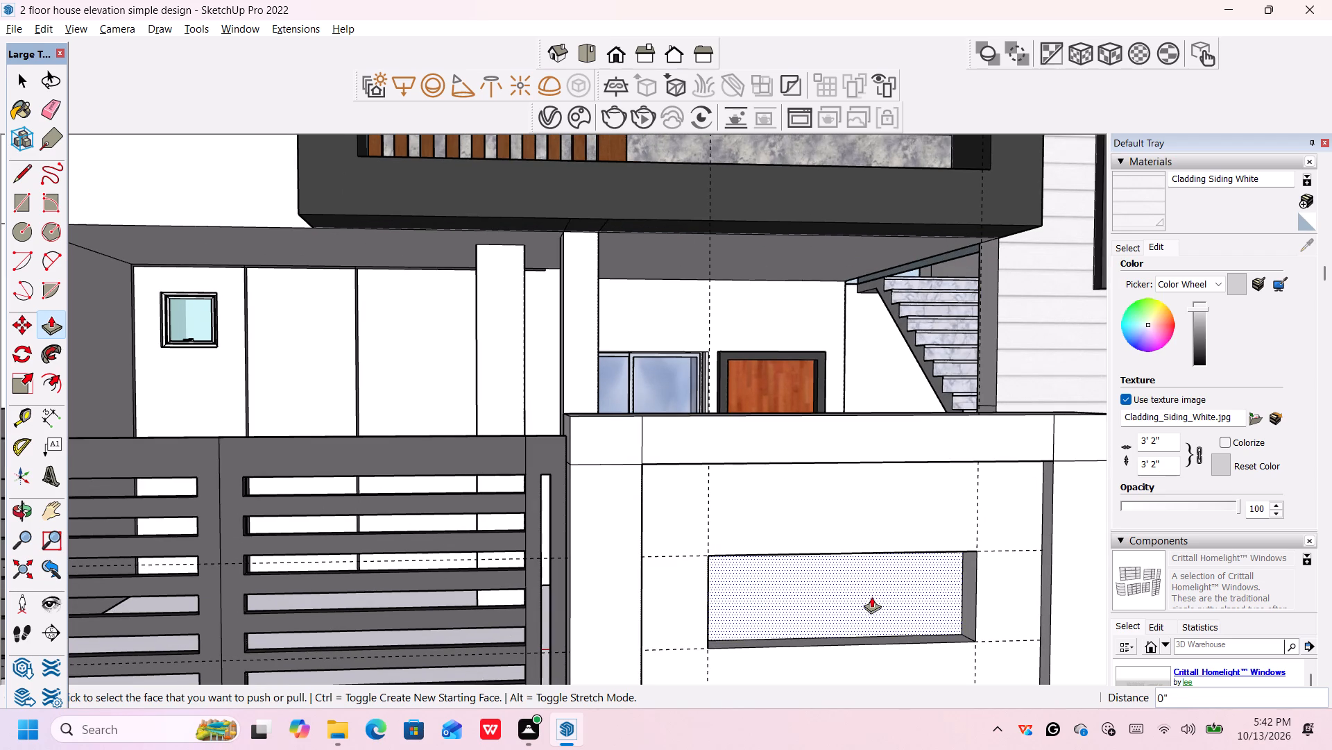
{"action": "type", "text": "2\""}
{"action": "key", "text": "Return"}
{"action": "scroll", "coordinate": [877, 603], "scroll_direction": "down", "scroll_amount": 15}
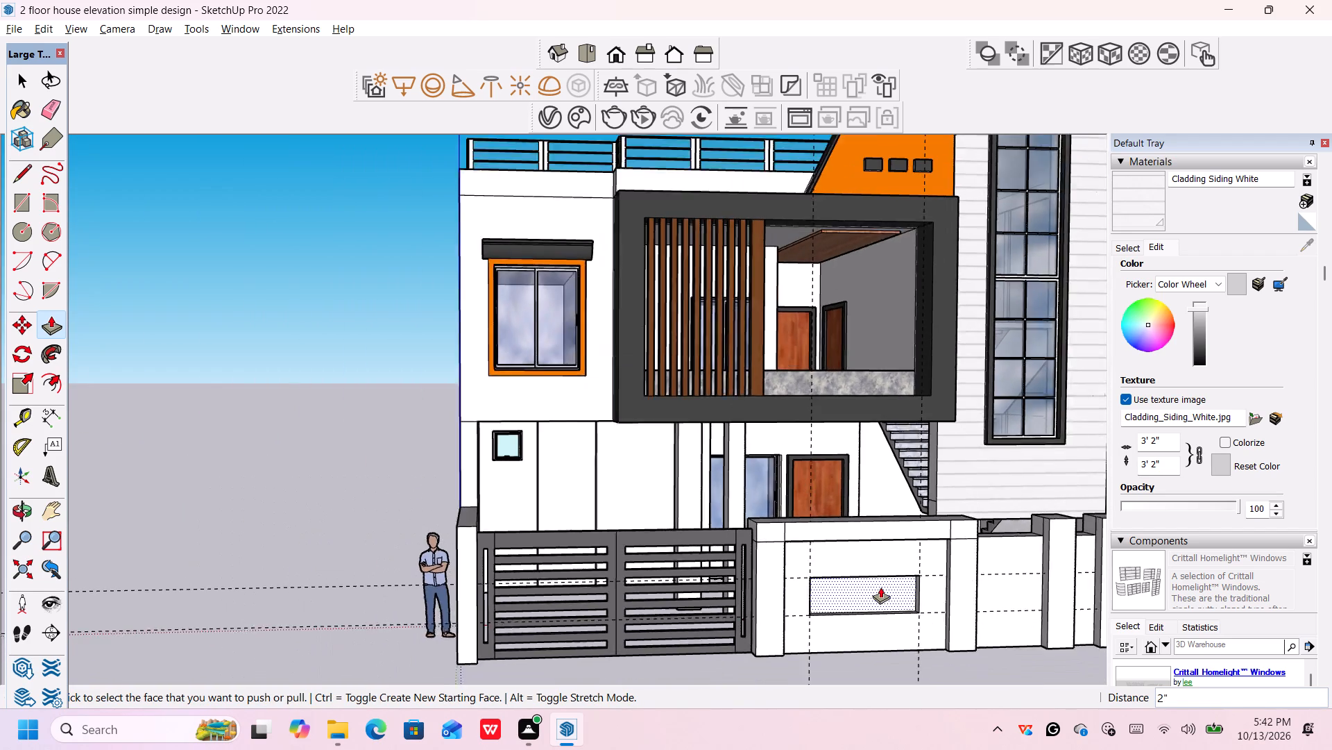
{"action": "scroll", "coordinate": [880, 587], "scroll_direction": "down", "scroll_amount": 2}
{"action": "middle_click_drag", "start_coordinate": [900, 667], "coordinate": [808, 640]}
{"action": "middle_click_drag", "start_coordinate": [824, 651], "coordinate": [842, 656]}
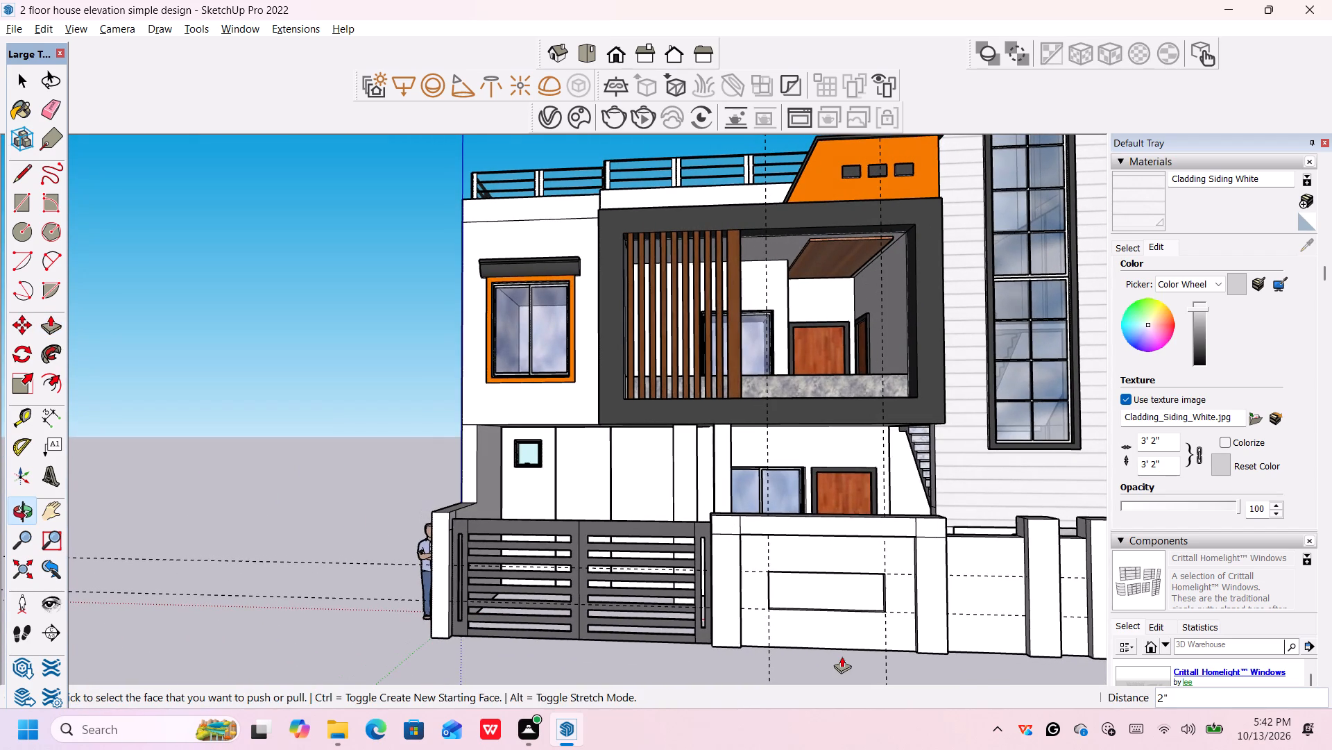
{"action": "key", "text": "space"}
Examine the recessed wall panel and the front elevation from a low angle and up close.
{"action": "scroll", "coordinate": [848, 653], "scroll_direction": "down", "scroll_amount": 4}
{"action": "middle_click_drag", "start_coordinate": [851, 658], "coordinate": [874, 572]}
{"action": "scroll", "coordinate": [873, 573], "scroll_direction": "up", "scroll_amount": 4}
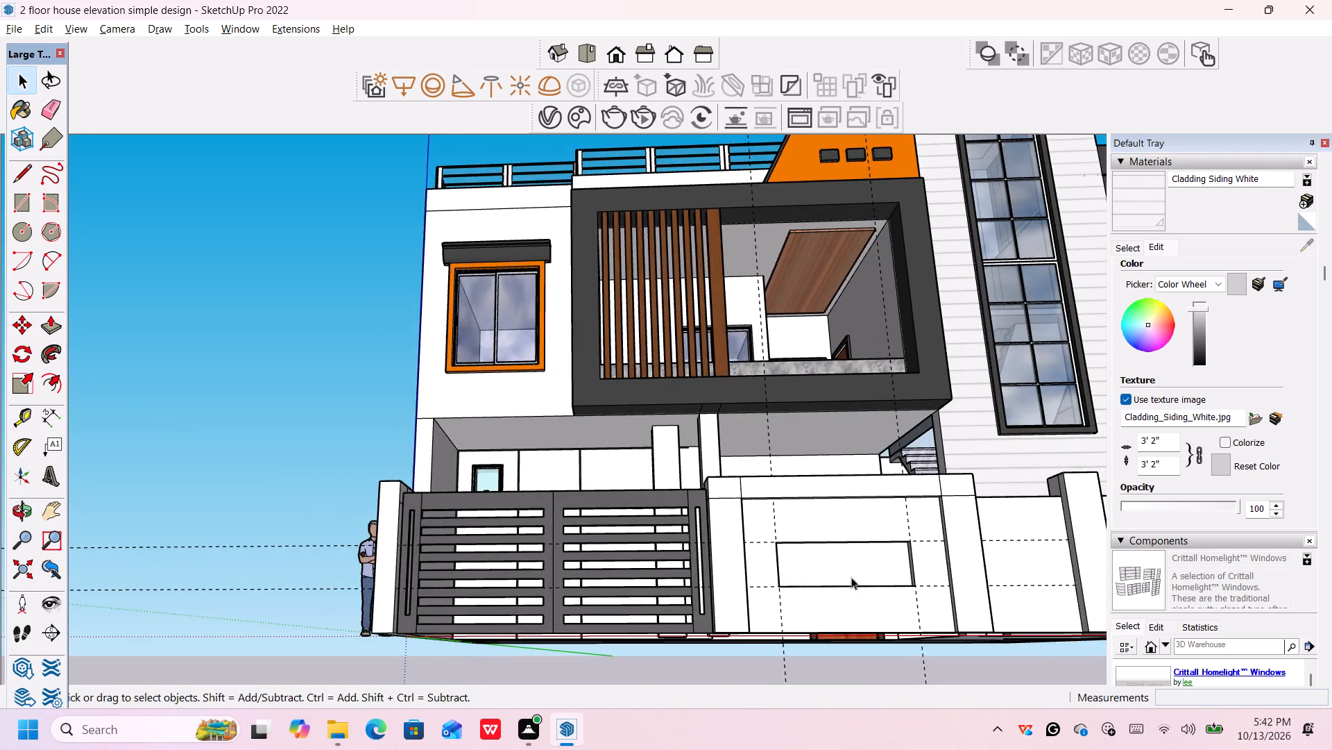
{"action": "scroll", "coordinate": [851, 577], "scroll_direction": "up", "scroll_amount": 2}
{"action": "middle_click_drag", "start_coordinate": [851, 578], "coordinate": [823, 606]}
{"action": "scroll", "coordinate": [826, 606], "scroll_direction": "up", "scroll_amount": 6}
{"action": "scroll", "coordinate": [763, 586], "scroll_direction": "up", "scroll_amount": 1}
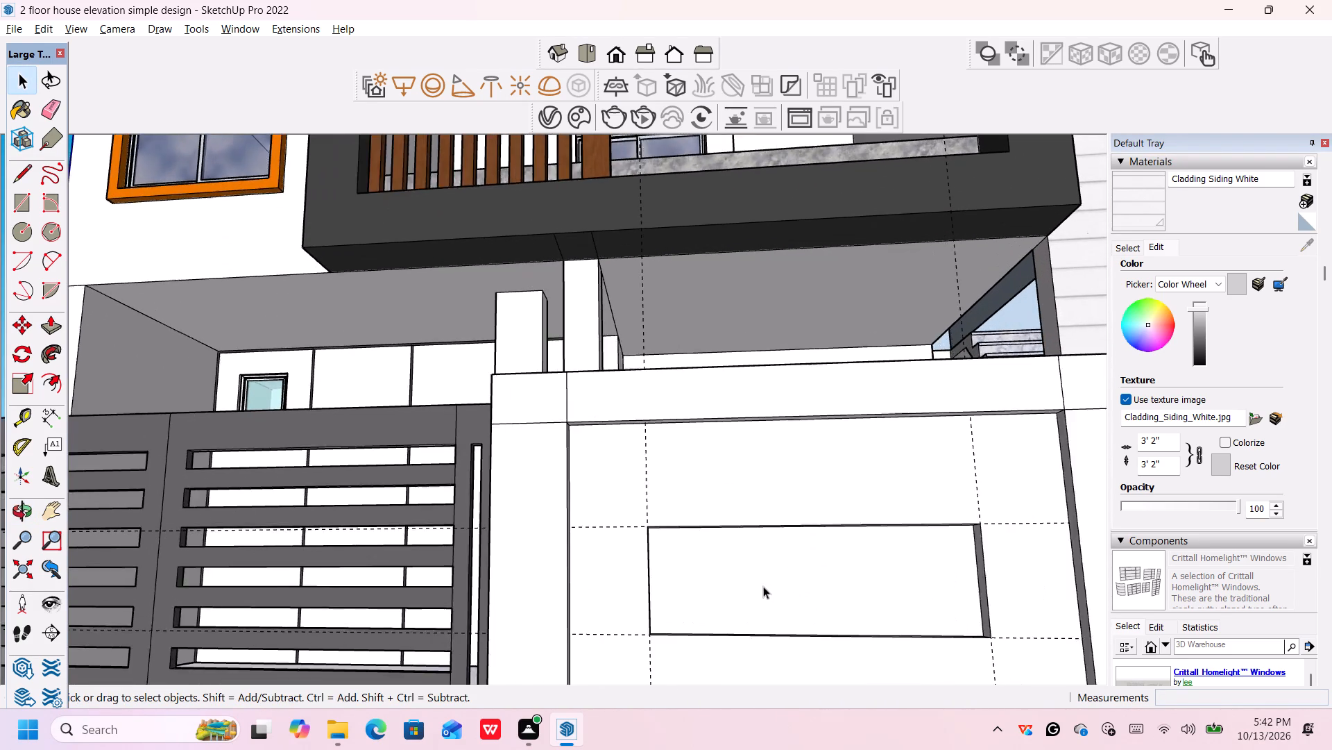
Delete the two vertical and two horizontal guides around the recess in the boundary wall panel.
{"action": "scroll", "coordinate": [763, 586], "scroll_direction": "up", "scroll_amount": 2}
{"action": "middle_click", "coordinate": [764, 587]}
{"action": "scroll", "coordinate": [989, 319], "scroll_direction": "down", "scroll_amount": 3}
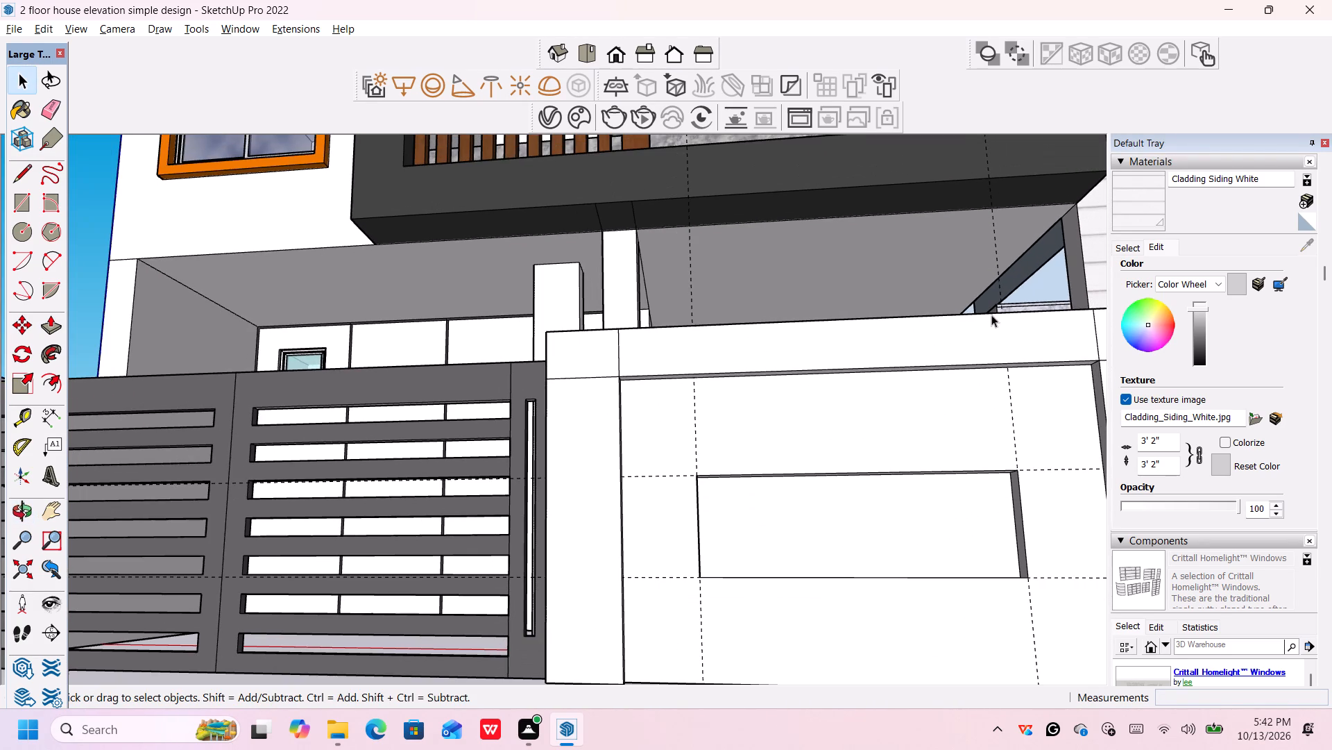
{"action": "left_click", "coordinate": [1000, 278]}
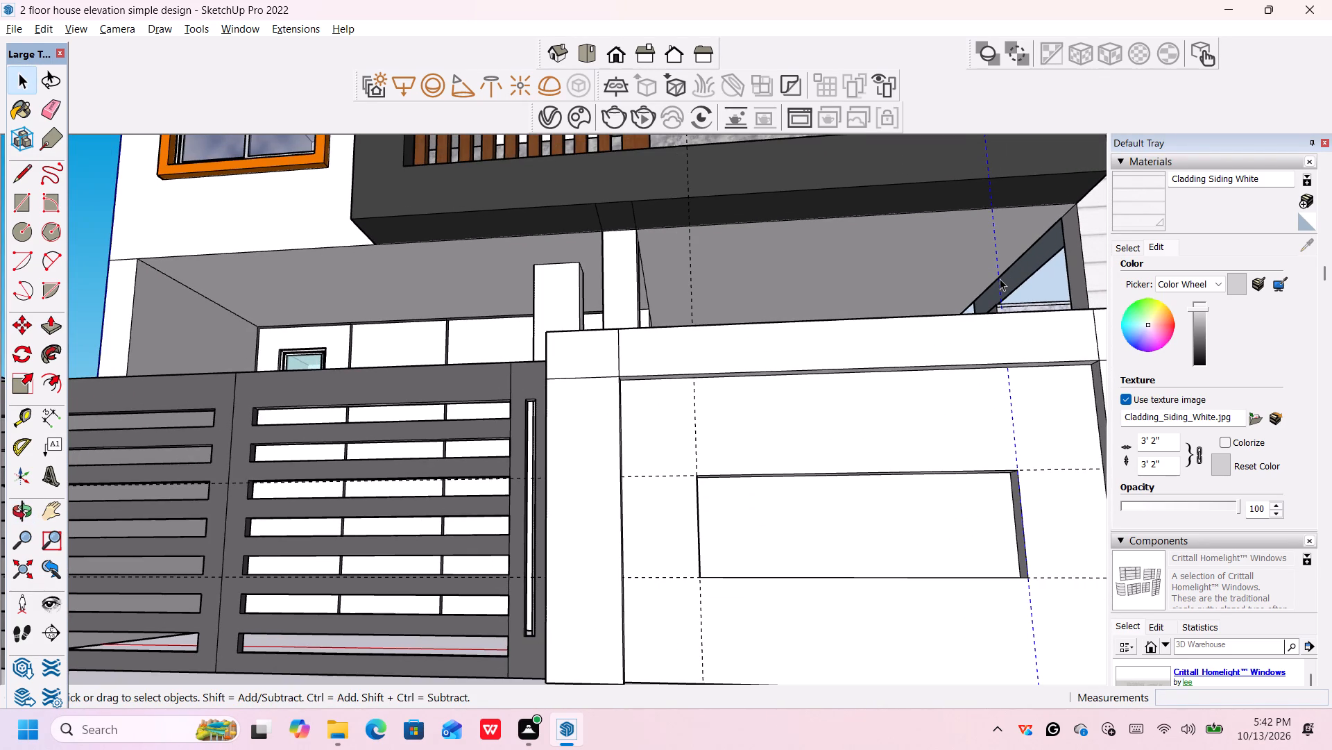
{"action": "key", "text": "Delete"}
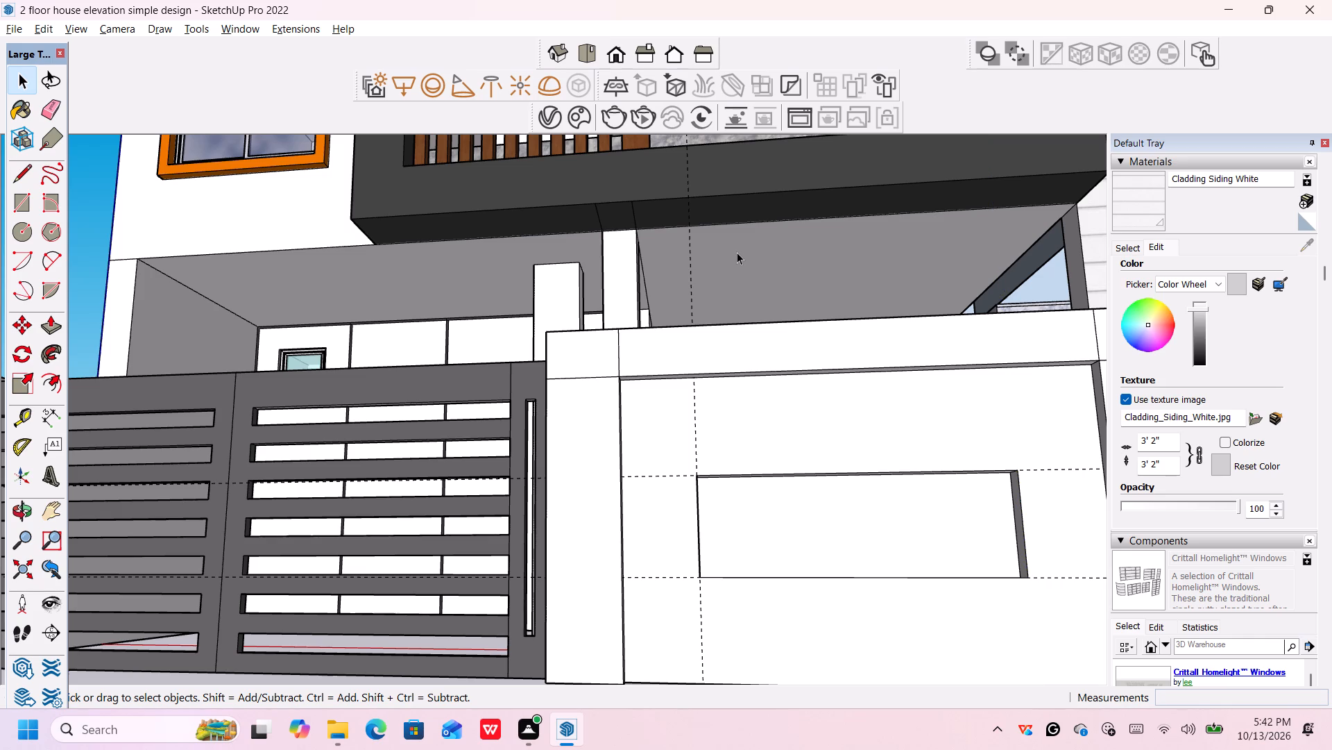
{"action": "left_click", "coordinate": [690, 267]}
{"action": "key", "text": "Delete"}
{"action": "scroll", "coordinate": [727, 362], "scroll_direction": "down", "scroll_amount": 8}
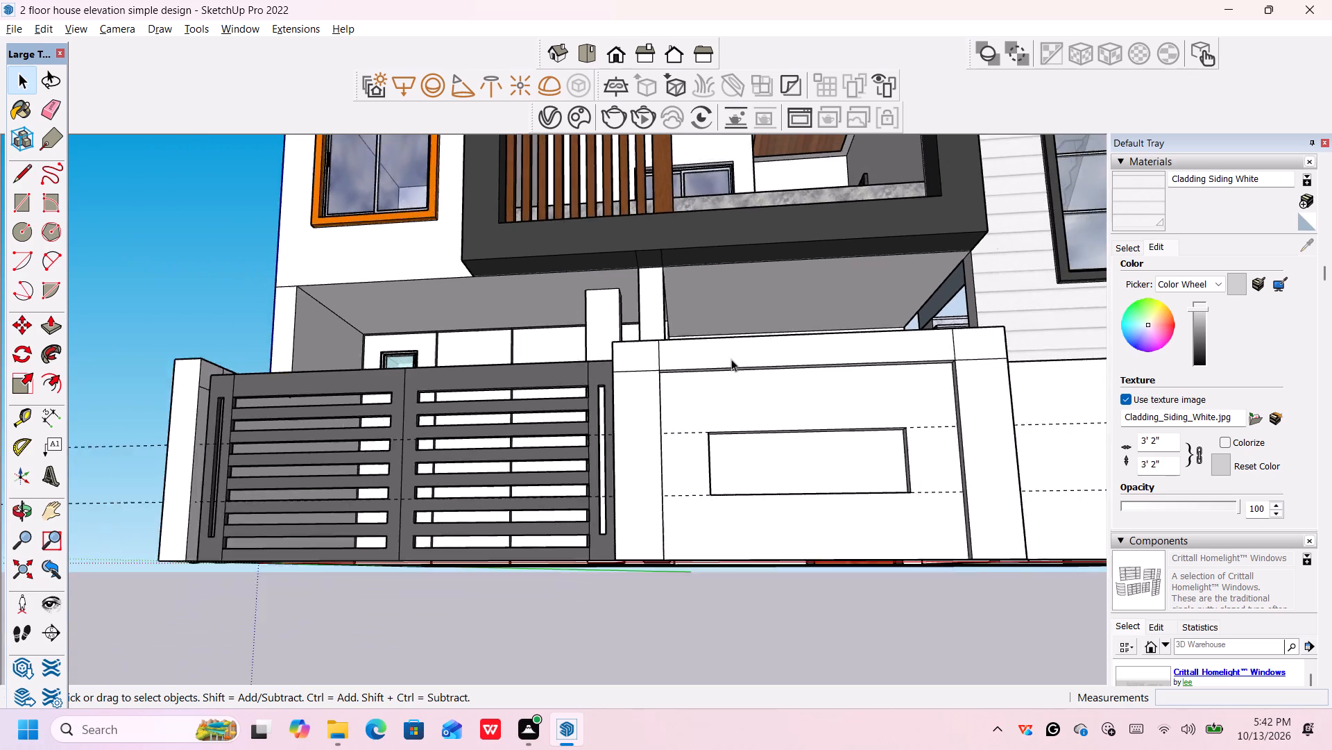
{"action": "scroll", "coordinate": [731, 359], "scroll_direction": "down", "scroll_amount": 3}
{"action": "scroll", "coordinate": [579, 467], "scroll_direction": "down", "scroll_amount": 2}
{"action": "left_click_drag", "start_coordinate": [282, 417], "coordinate": [254, 476]}
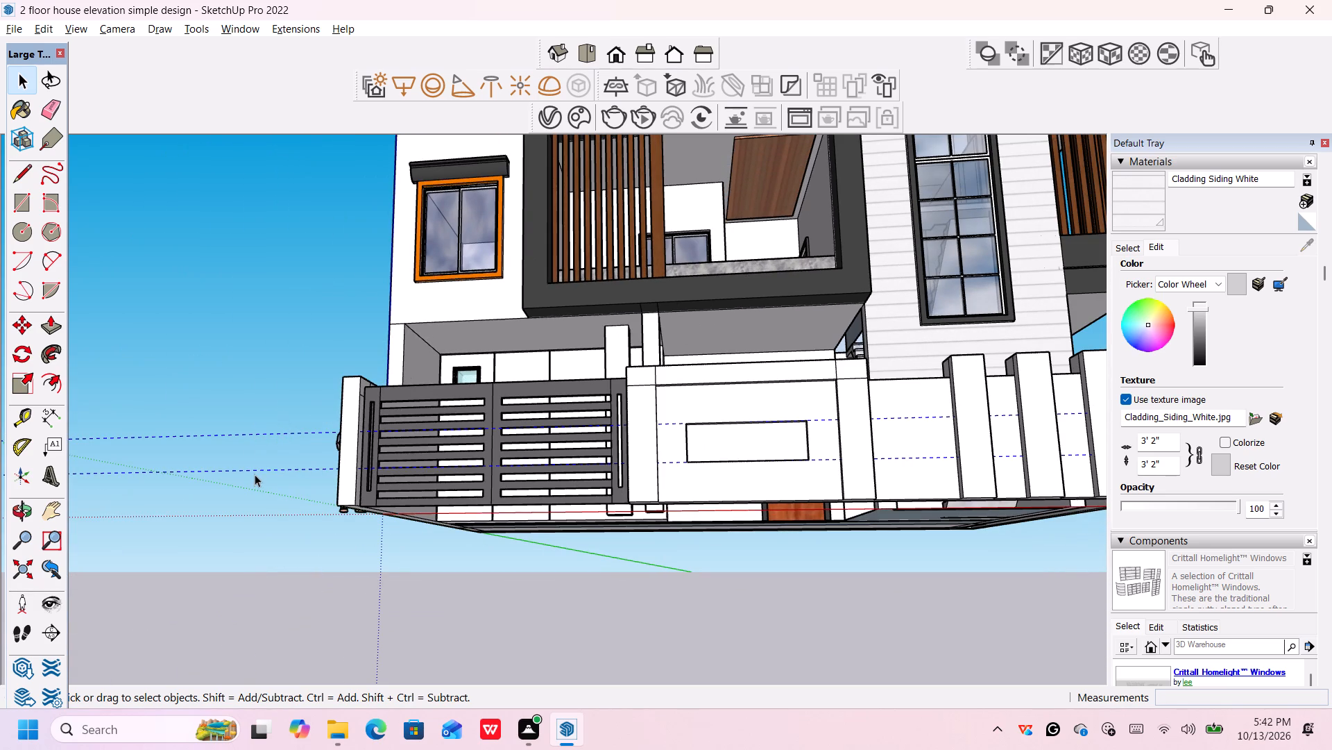
{"action": "key", "text": "Delete"}
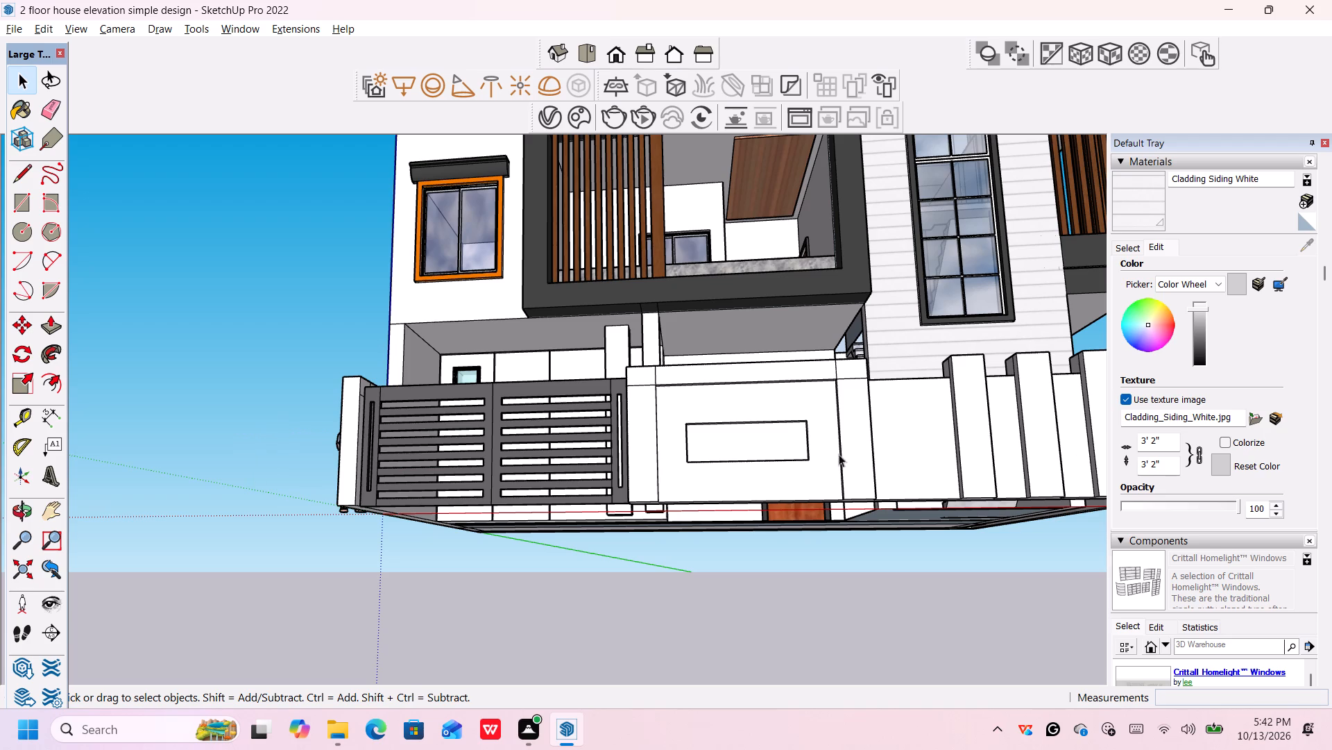
Examine the recess in the boundary wall panel up close from the front.
{"action": "middle_click_drag", "start_coordinate": [811, 453], "coordinate": [820, 497]}
{"action": "scroll", "coordinate": [811, 458], "scroll_direction": "down", "scroll_amount": 1}
{"action": "scroll", "coordinate": [819, 497], "scroll_direction": "up", "scroll_amount": 9}
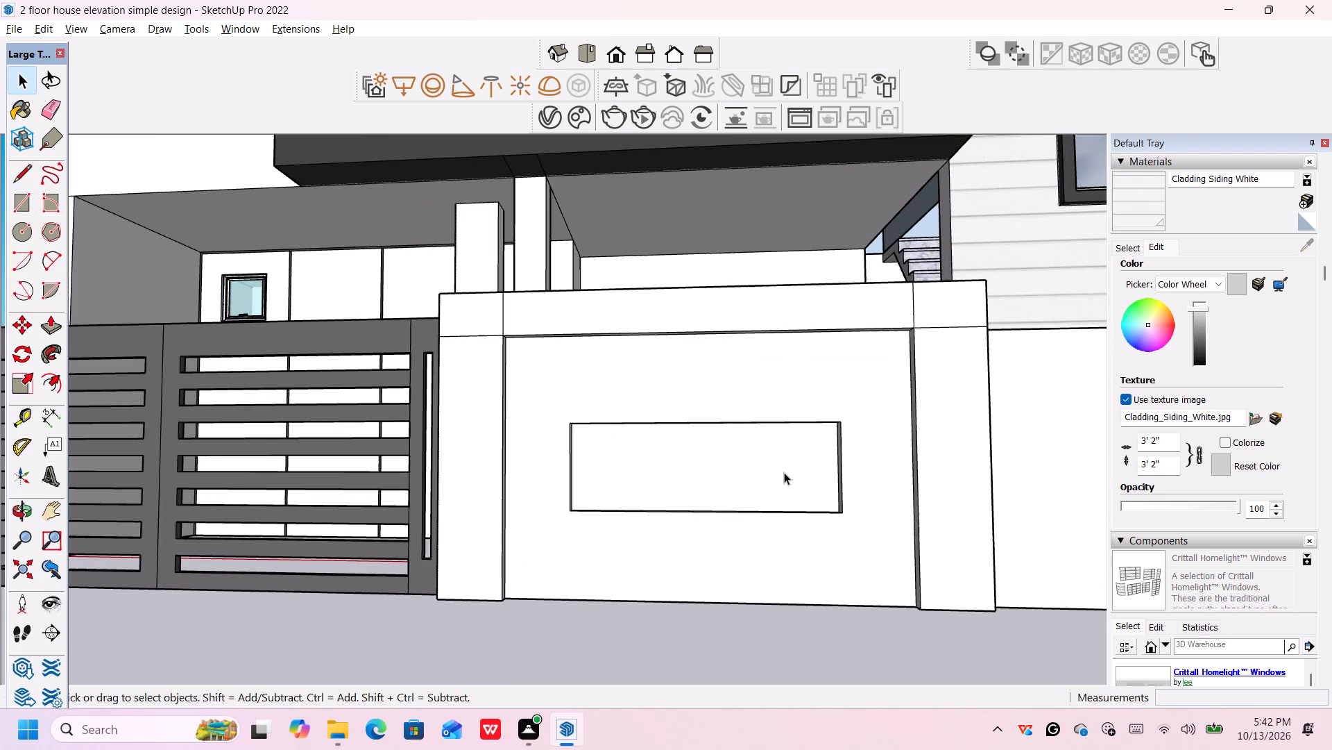
{"action": "middle_click_drag", "start_coordinate": [760, 490], "coordinate": [760, 484]}
{"action": "scroll", "coordinate": [761, 486], "scroll_direction": "up", "scroll_amount": 2}
{"action": "scroll", "coordinate": [674, 465], "scroll_direction": "up", "scroll_amount": 4}
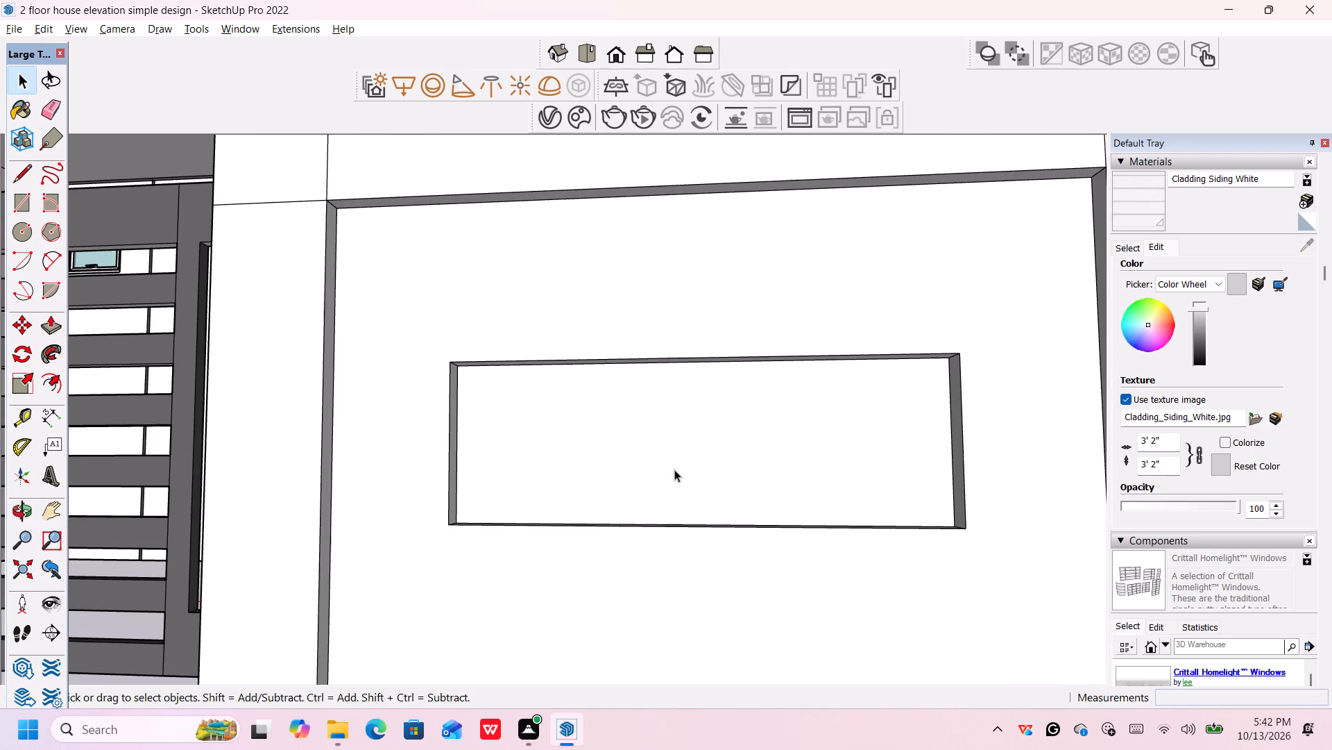
{"action": "middle_click_drag", "start_coordinate": [678, 475], "coordinate": [690, 503]}
{"action": "scroll", "coordinate": [690, 499], "scroll_direction": "up", "scroll_amount": 3}
{"action": "middle_click_drag", "start_coordinate": [691, 499], "coordinate": [694, 475]}
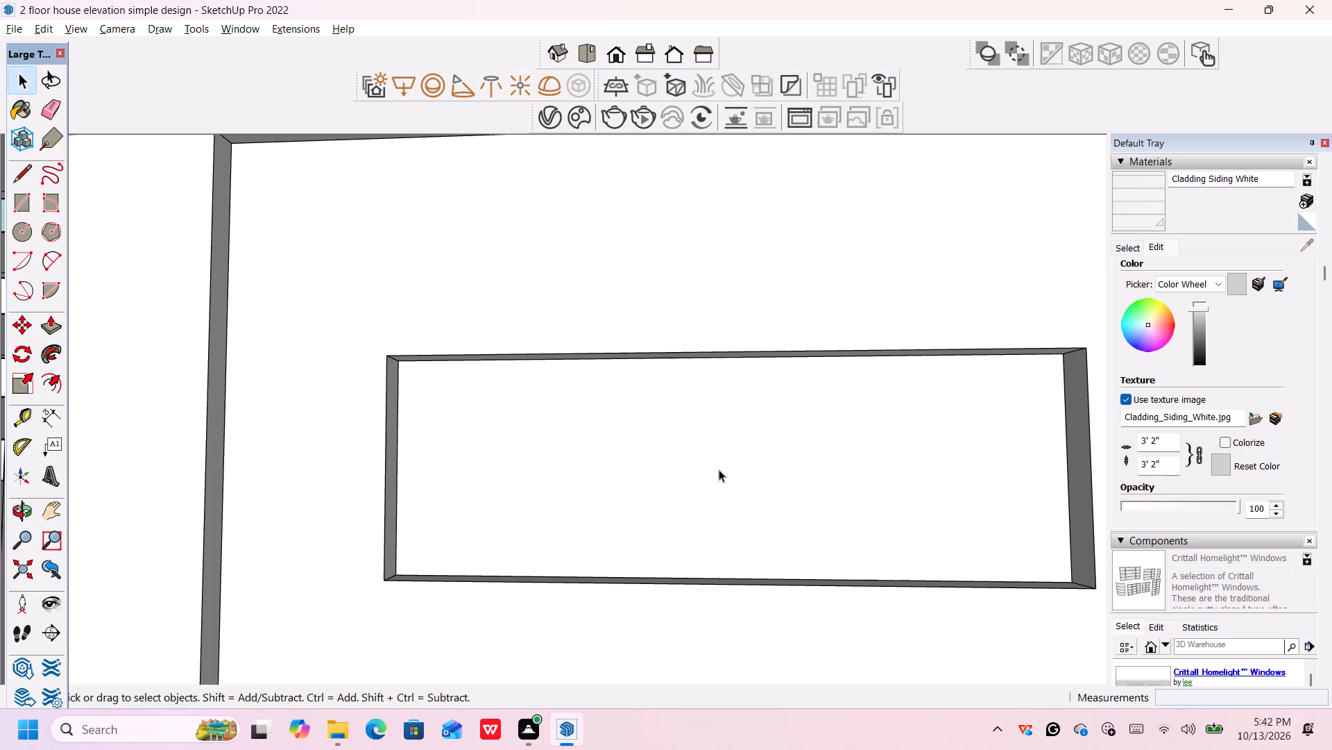
{"action": "middle_click_drag", "start_coordinate": [719, 471], "coordinate": [731, 473]}
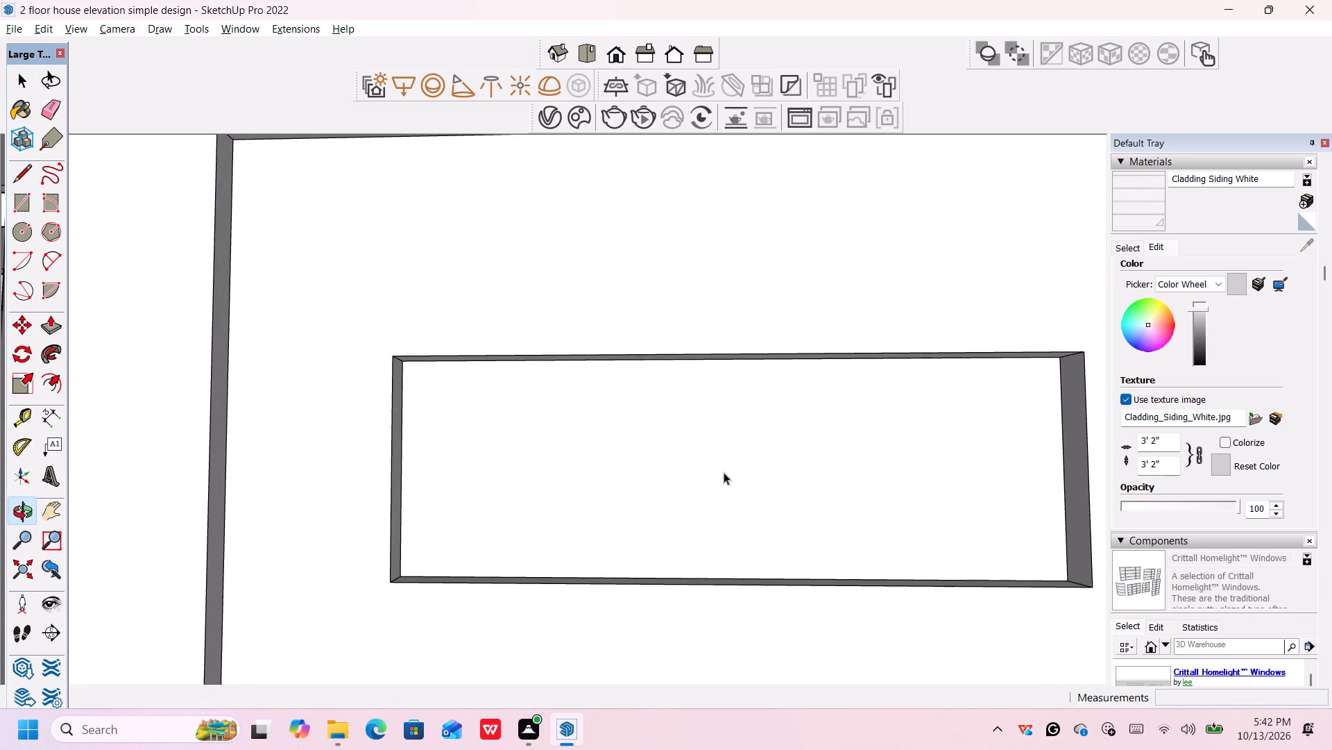
Place horizontal guides on the recess's back face, 6" below its upper edge and 6" above its lower edge.
{"action": "key", "text": "t"}
{"action": "scroll", "coordinate": [741, 383], "scroll_direction": "up", "scroll_amount": 4}
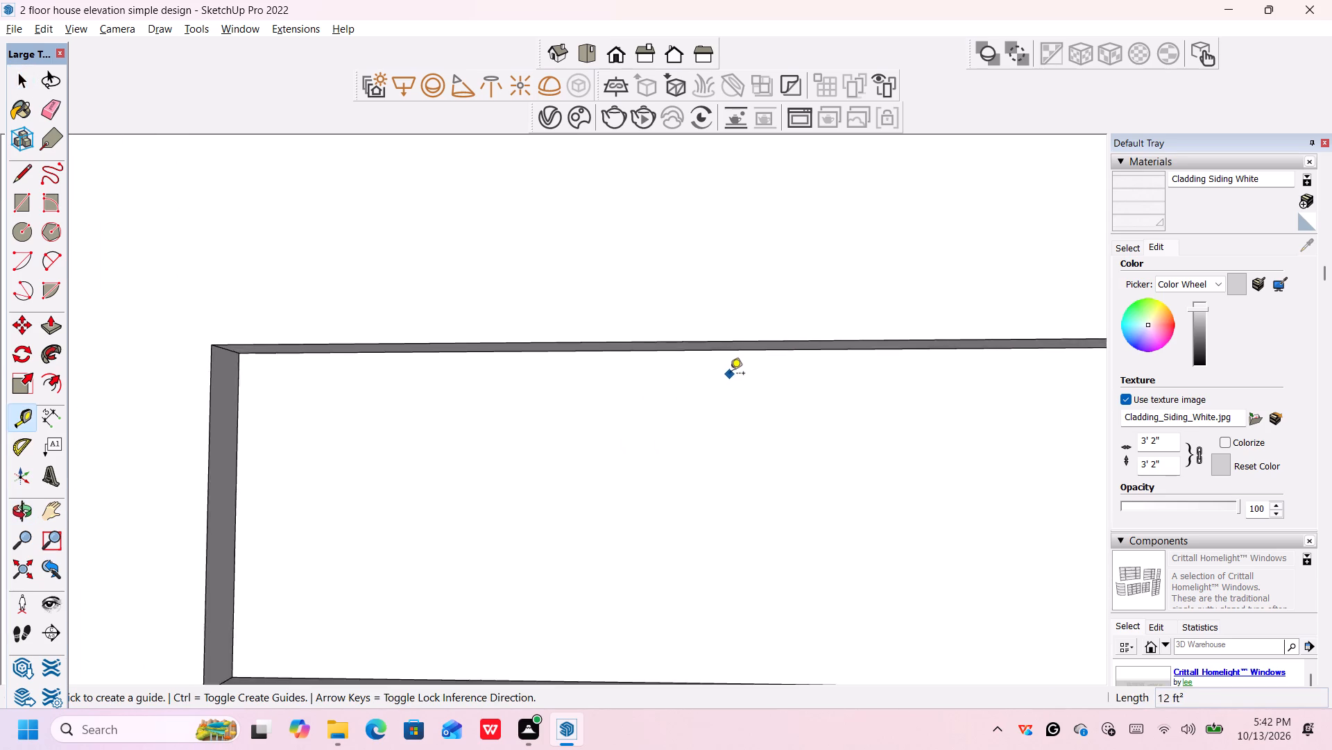
{"action": "scroll", "coordinate": [733, 372], "scroll_direction": "down", "scroll_amount": 3}
{"action": "scroll", "coordinate": [753, 363], "scroll_direction": "up", "scroll_amount": 1}
{"action": "scroll", "coordinate": [753, 363], "scroll_direction": "down", "scroll_amount": 3}
{"action": "scroll", "coordinate": [774, 353], "scroll_direction": "up", "scroll_amount": 1}
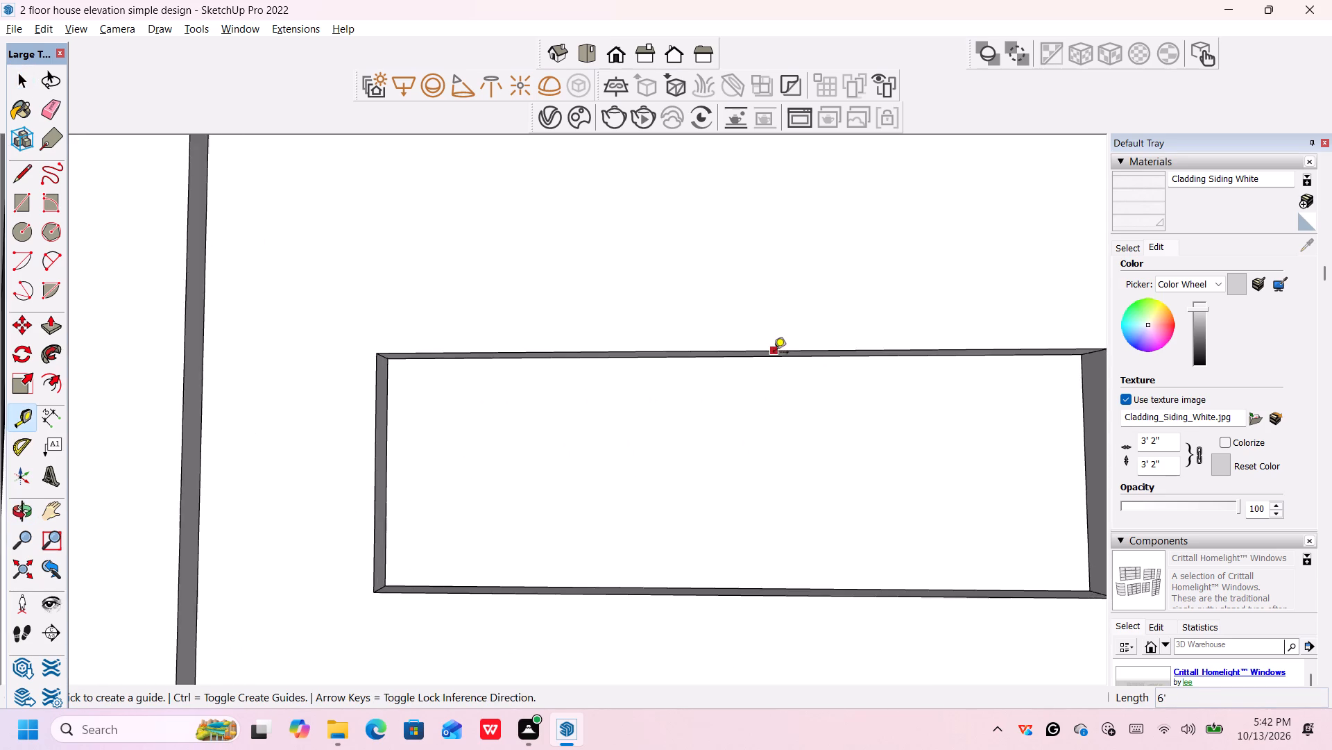
{"action": "scroll", "coordinate": [773, 356], "scroll_direction": "up", "scroll_amount": 2}
{"action": "left_click", "coordinate": [772, 357]}
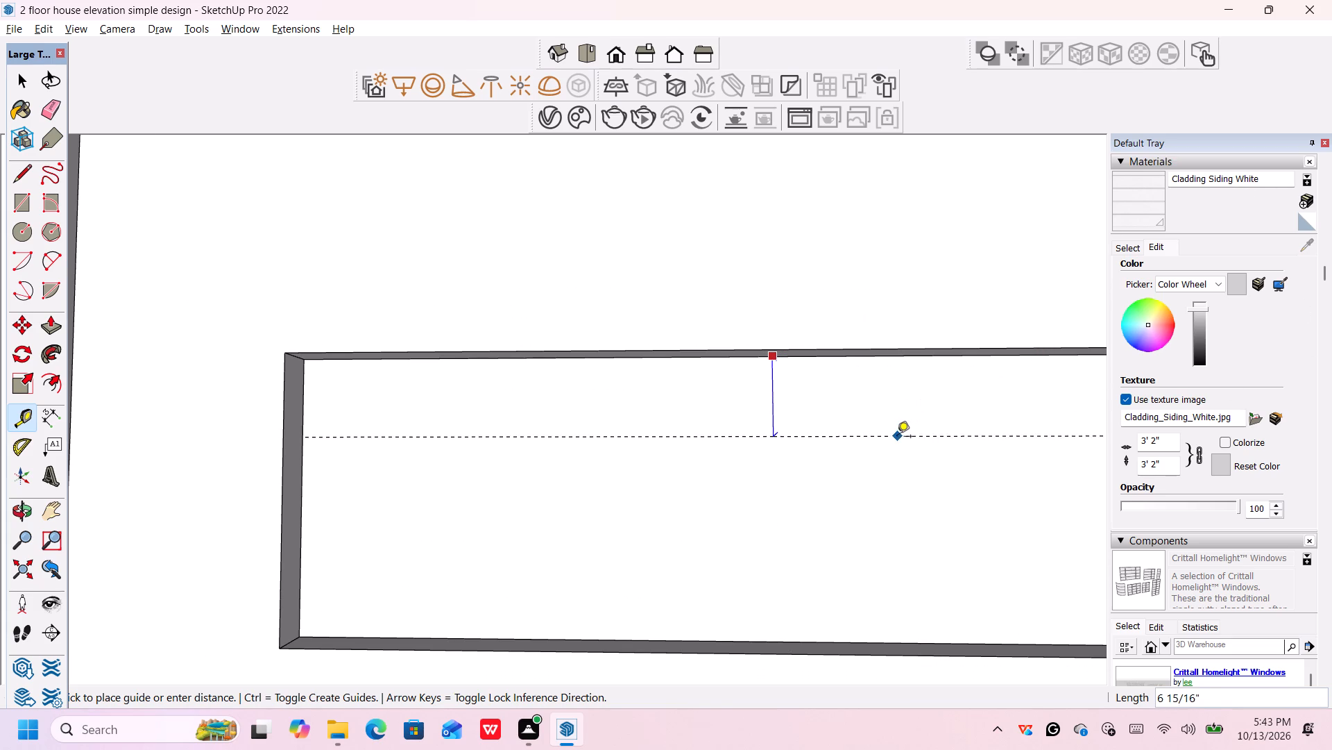
{"action": "scroll", "coordinate": [897, 437], "scroll_direction": "down", "scroll_amount": 6}
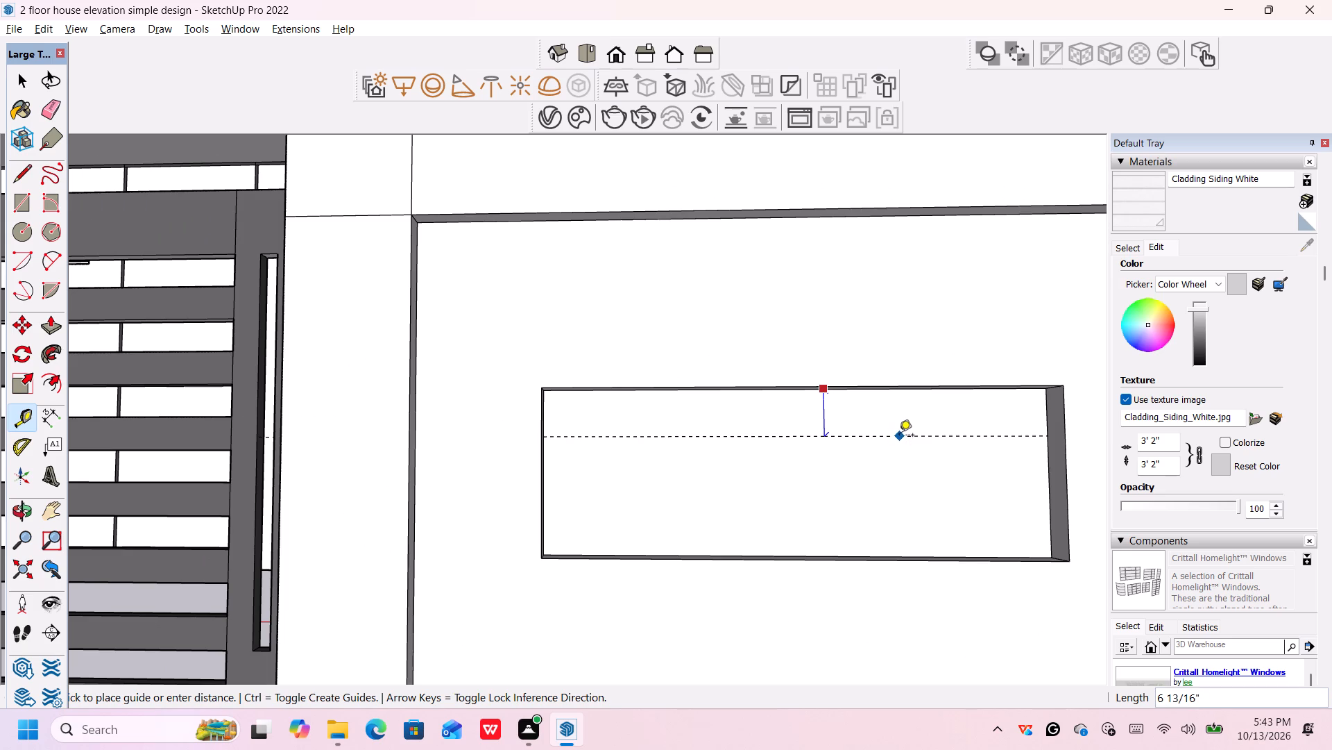
{"action": "scroll", "coordinate": [898, 435], "scroll_direction": "up", "scroll_amount": 2}
{"action": "scroll", "coordinate": [898, 435], "scroll_direction": "down", "scroll_amount": 3}
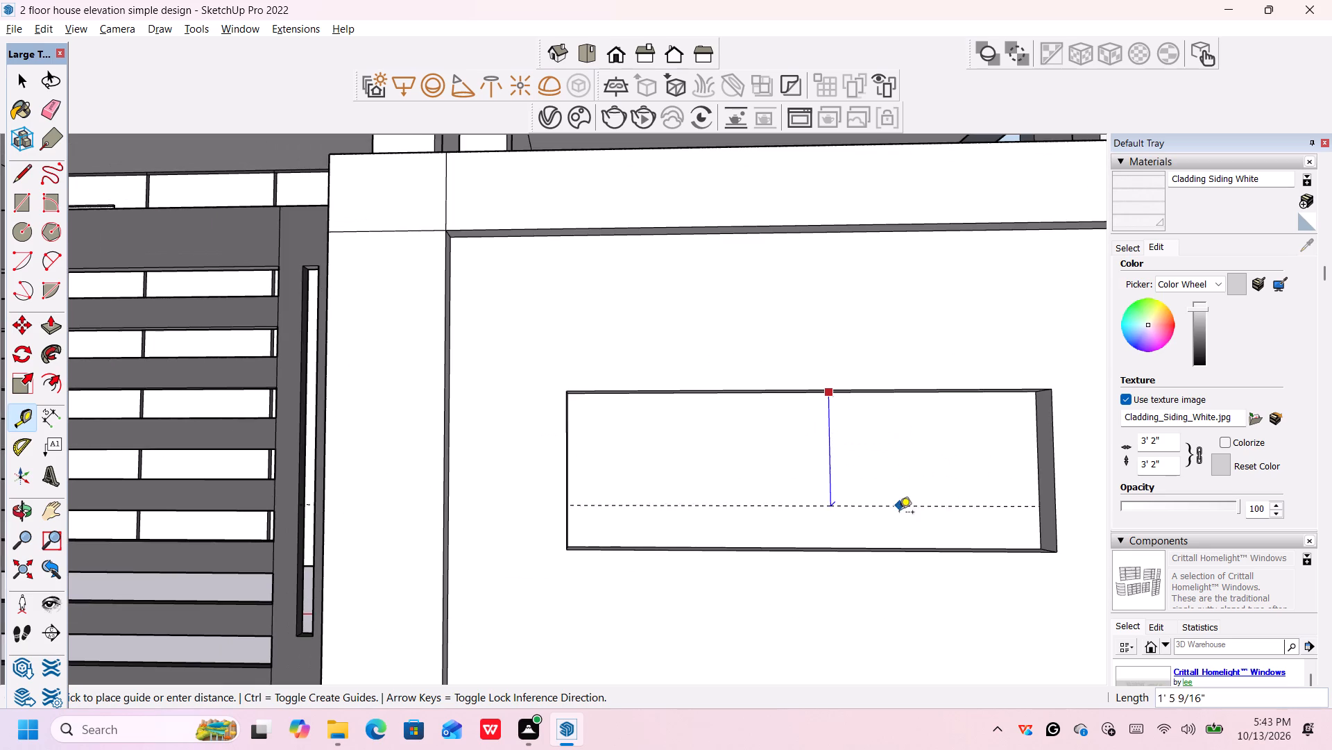
{"action": "scroll", "coordinate": [849, 542], "scroll_direction": "up", "scroll_amount": 3}
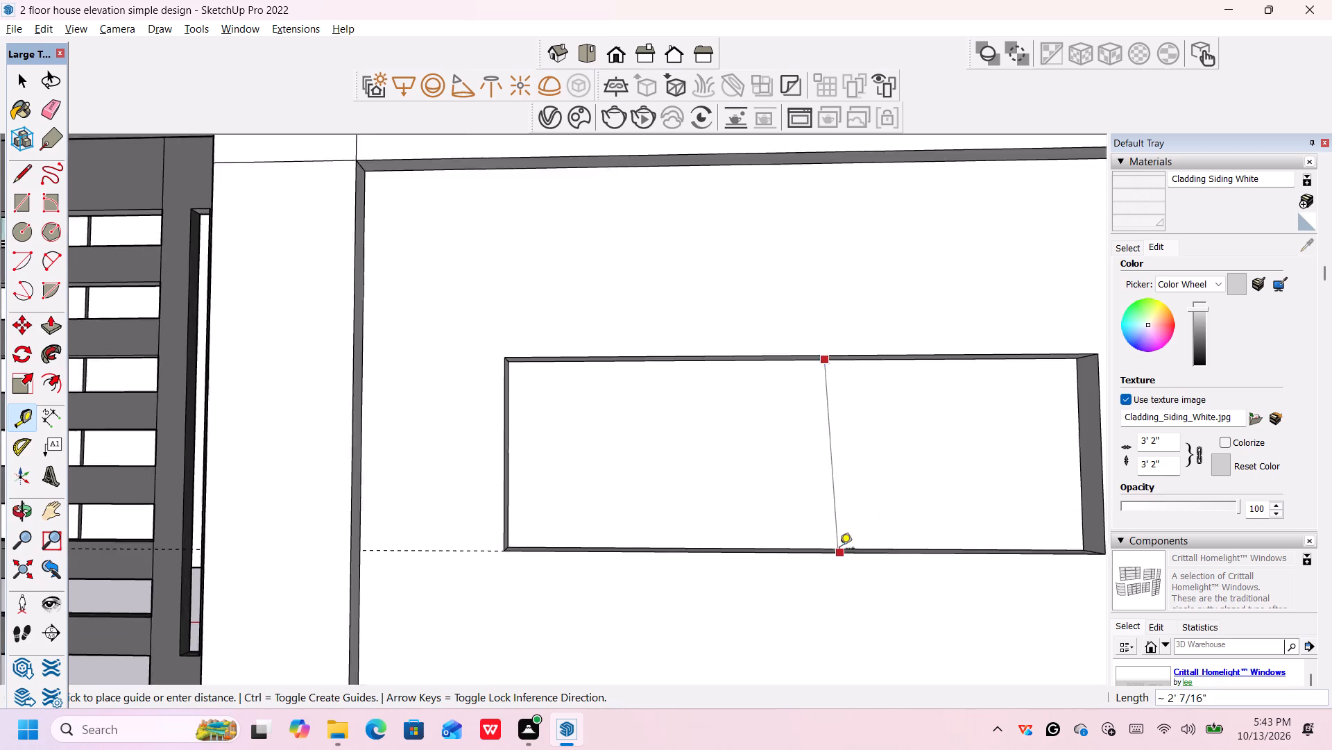
{"action": "scroll", "coordinate": [821, 544], "scroll_direction": "up", "scroll_amount": 4}
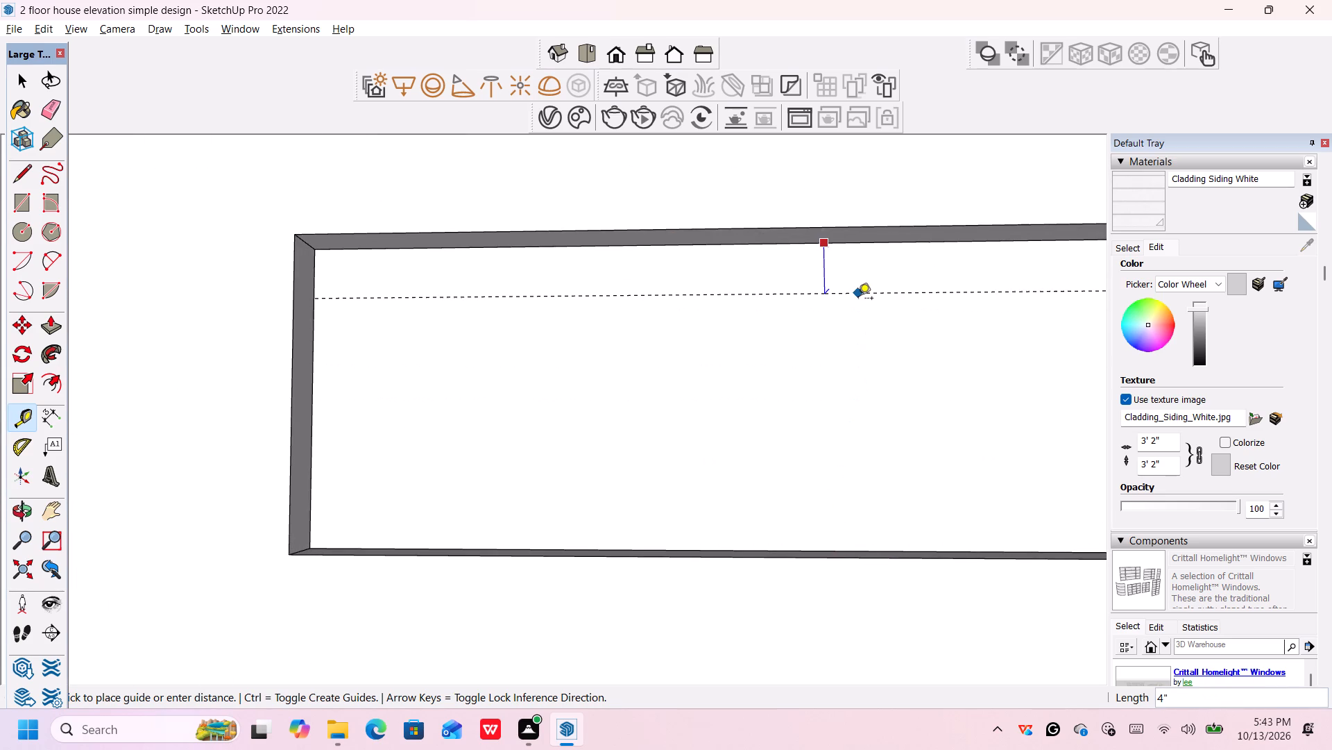
{"action": "key", "text": "6"}
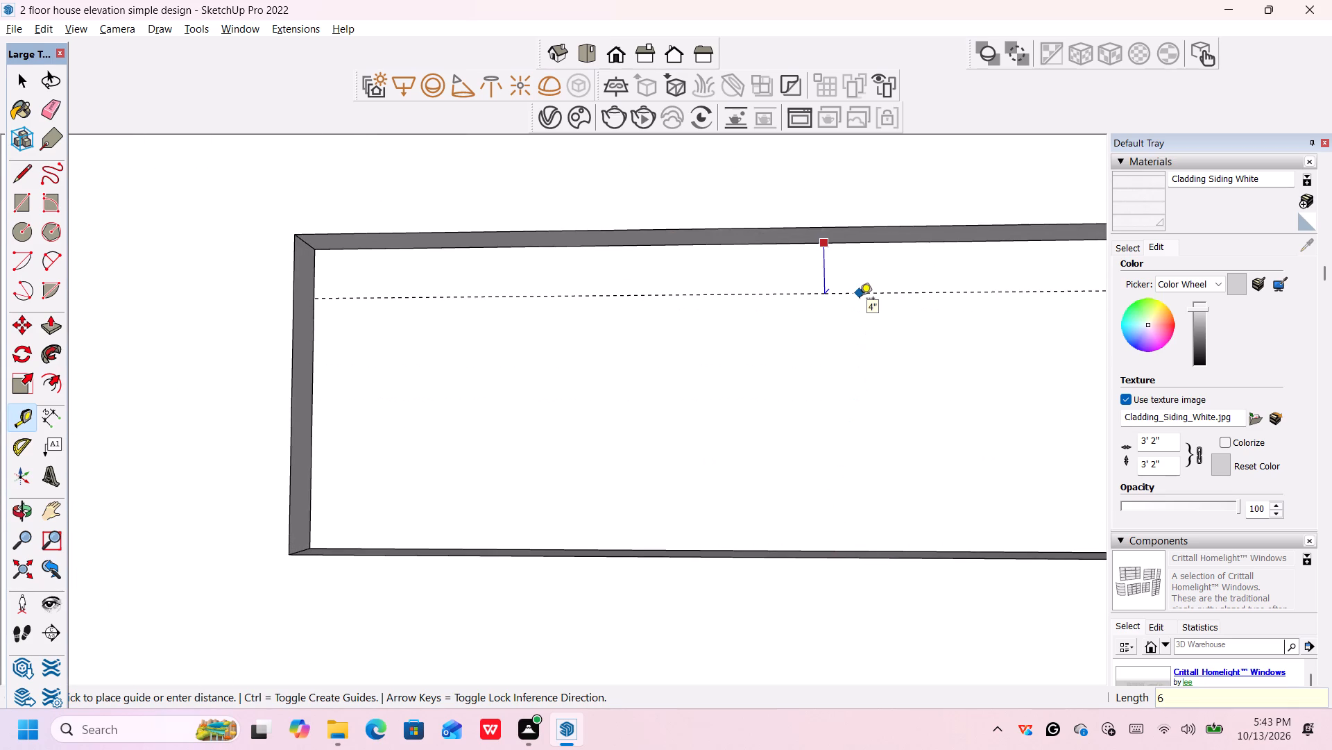
{"action": "key", "text": "shift+quotedbl"}
{"action": "key", "text": "Return"}
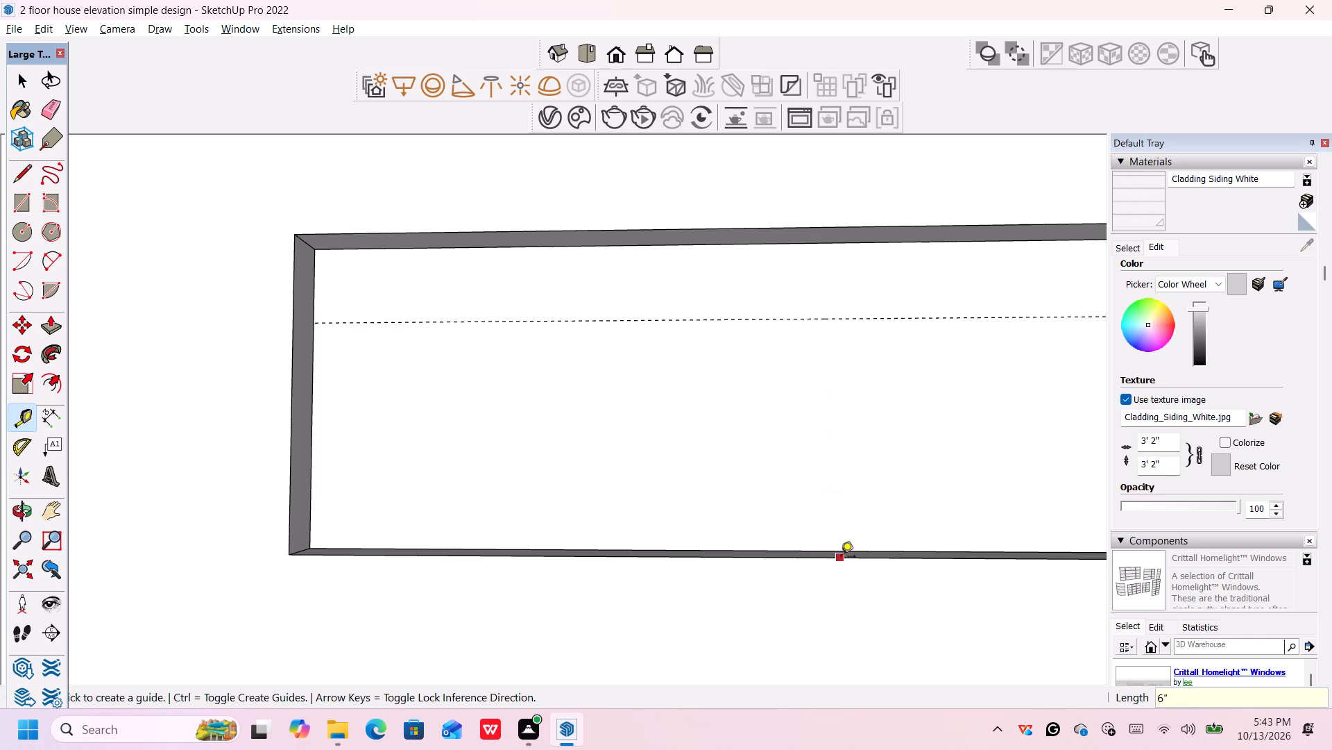
{"action": "left_click", "coordinate": [839, 553]}
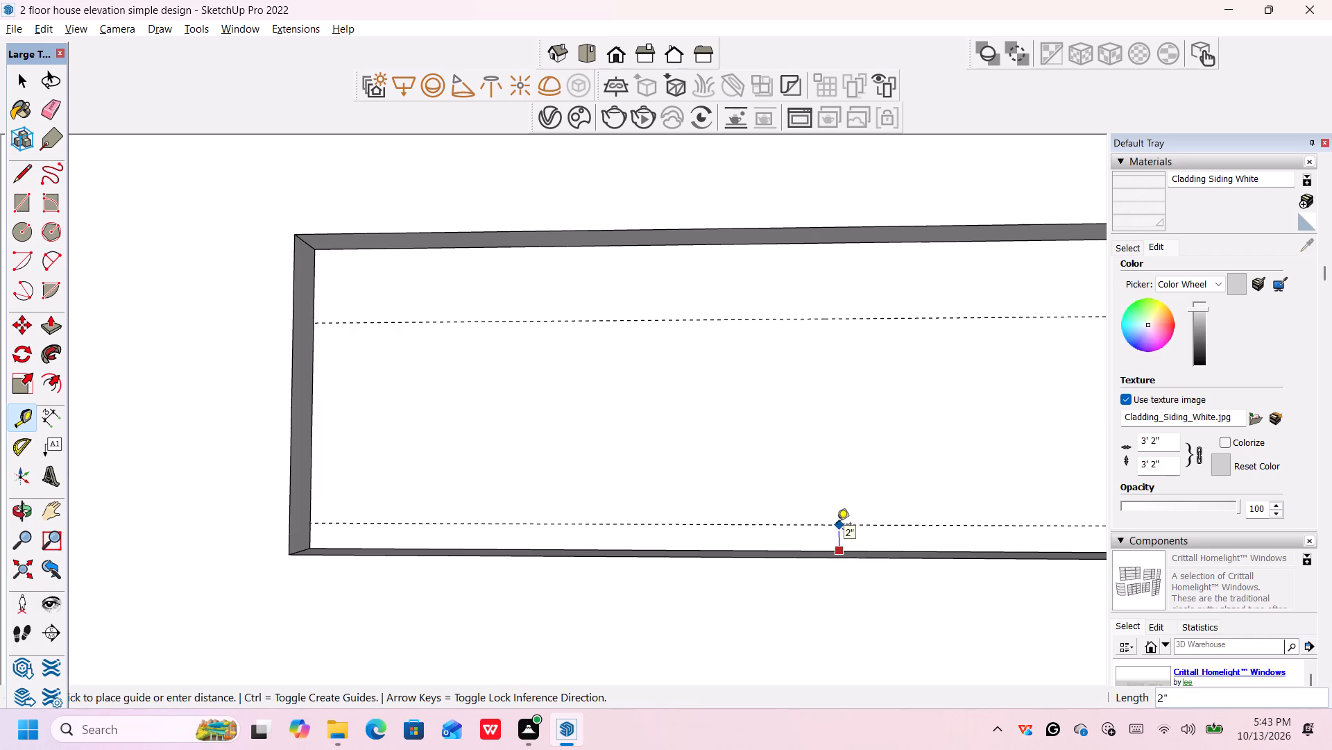
{"action": "type", "text": "6\""}
{"action": "key", "text": "Return"}
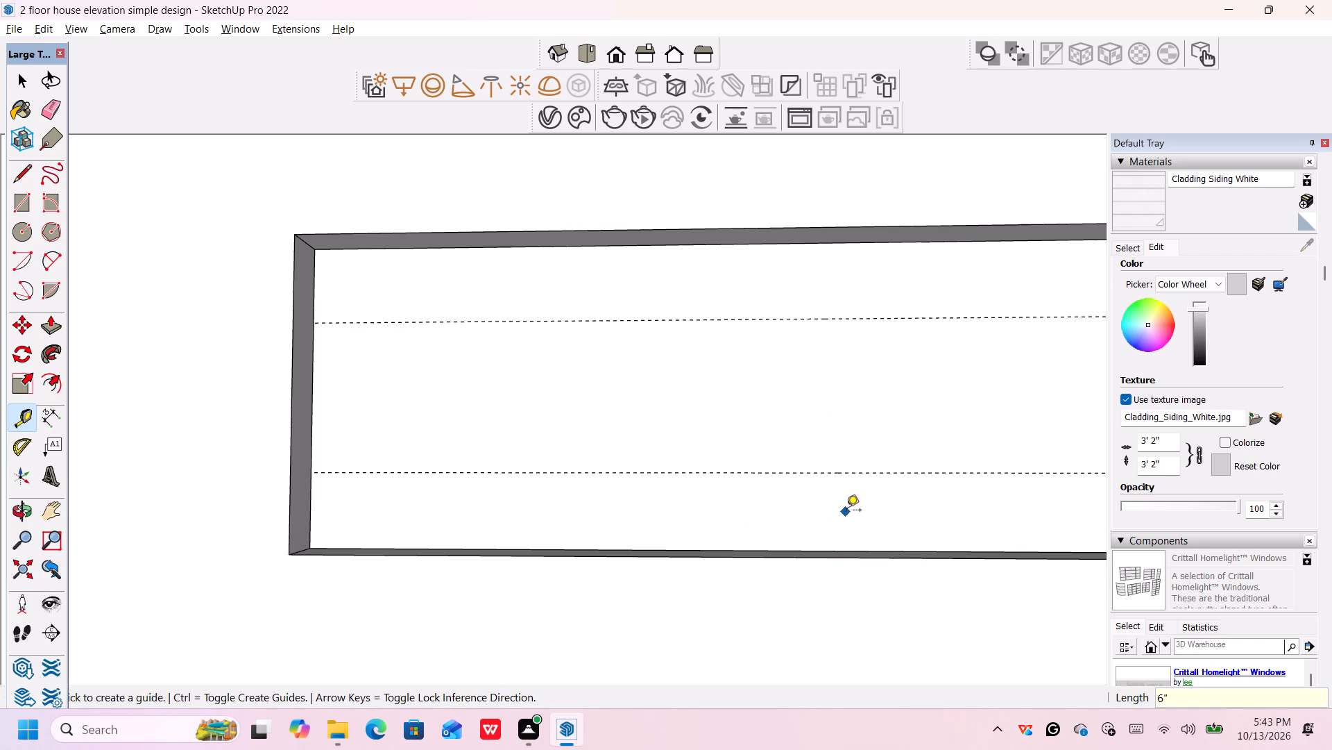
Place vertical guides on the recess's back face, 2" in from each of its two side edges.
{"action": "scroll", "coordinate": [847, 508], "scroll_direction": "down", "scroll_amount": 5}
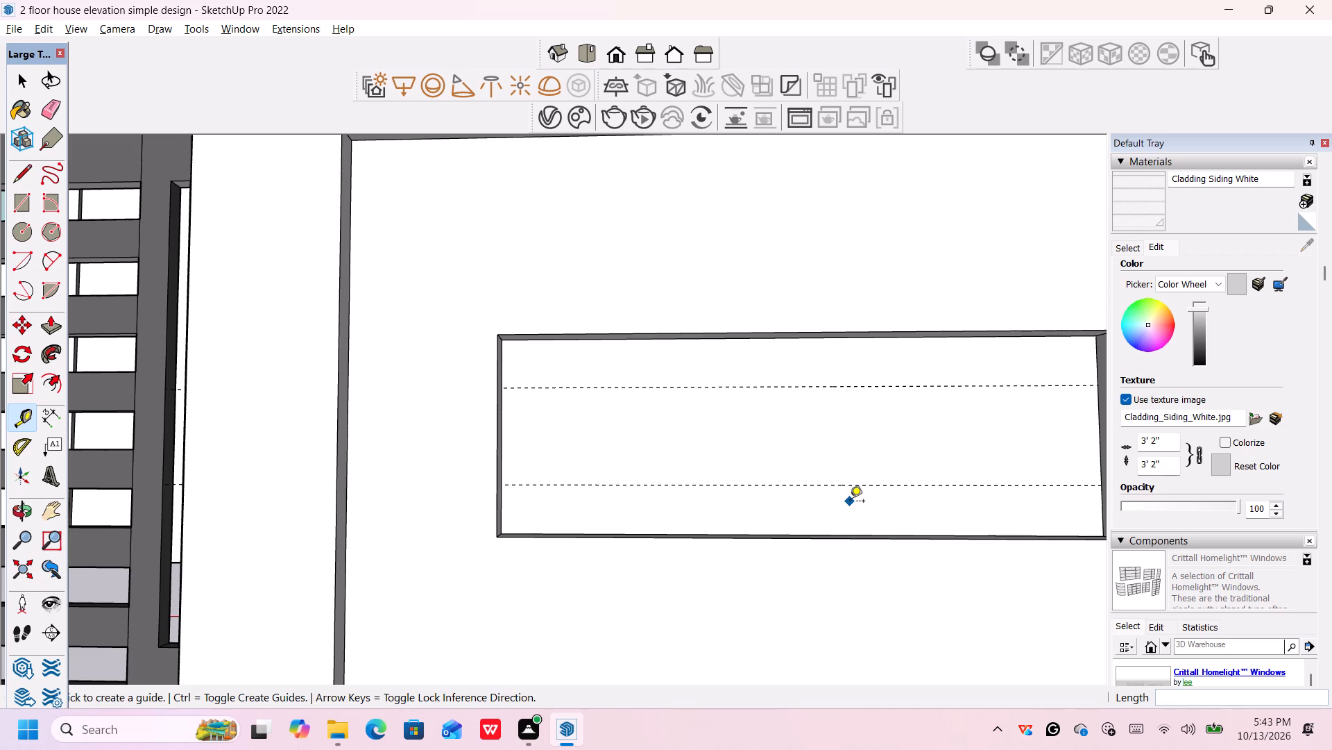
{"action": "scroll", "coordinate": [850, 502], "scroll_direction": "up", "scroll_amount": 1}
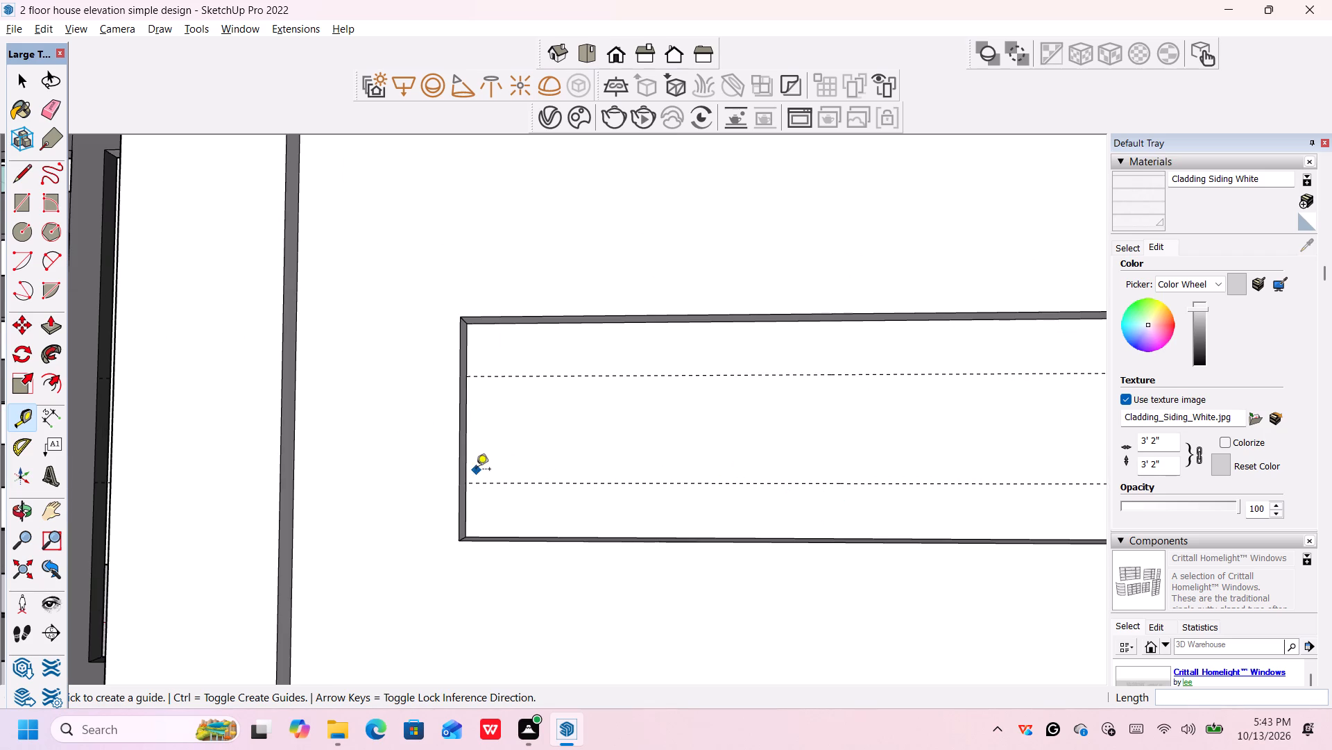
{"action": "left_click", "coordinate": [466, 455]}
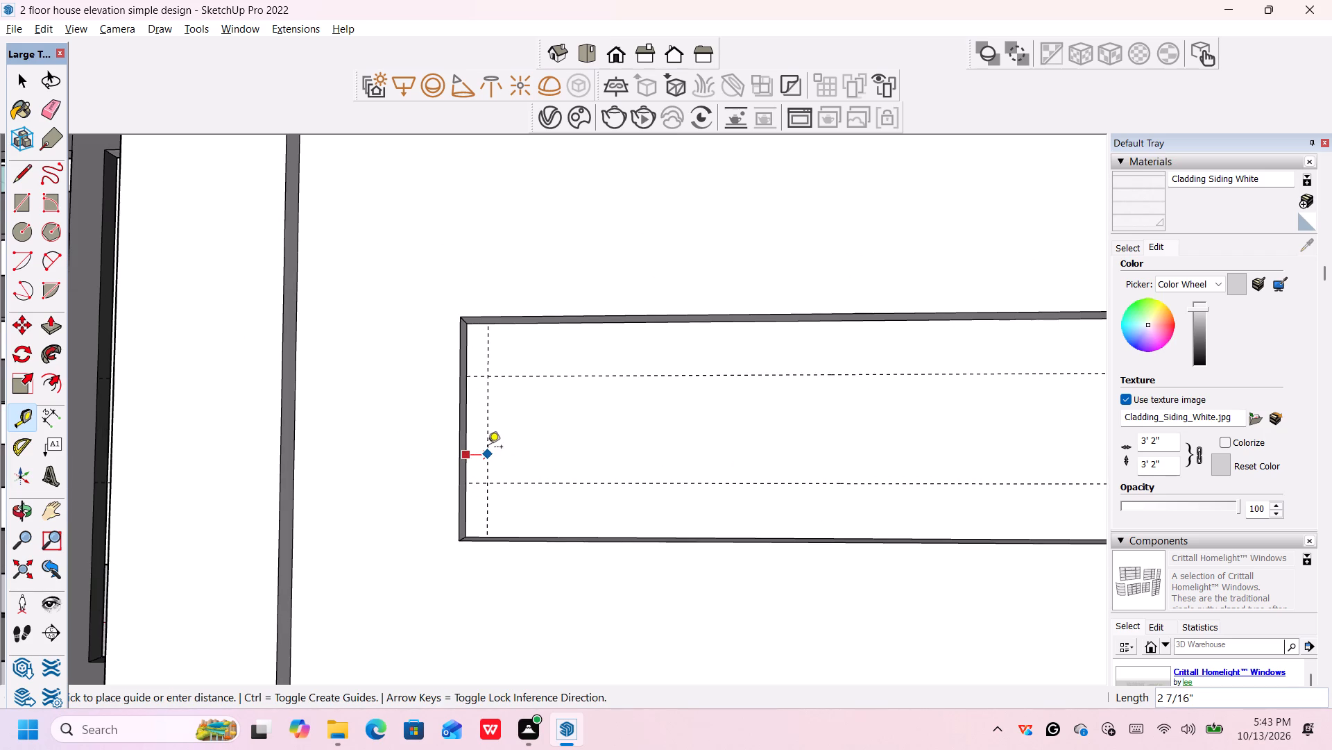
{"action": "middle_click_drag", "start_coordinate": [506, 444], "coordinate": [506, 446]}
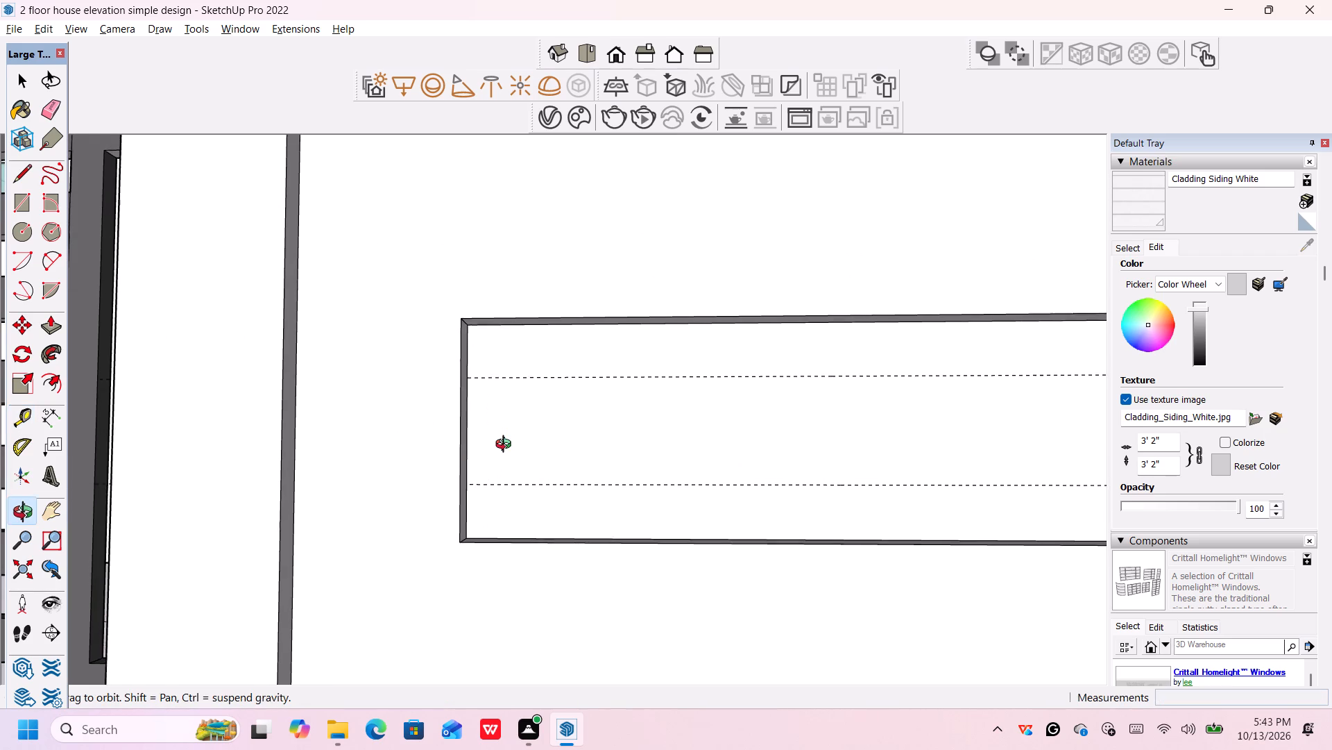
{"action": "middle_click_drag", "start_coordinate": [506, 446], "coordinate": [512, 448]}
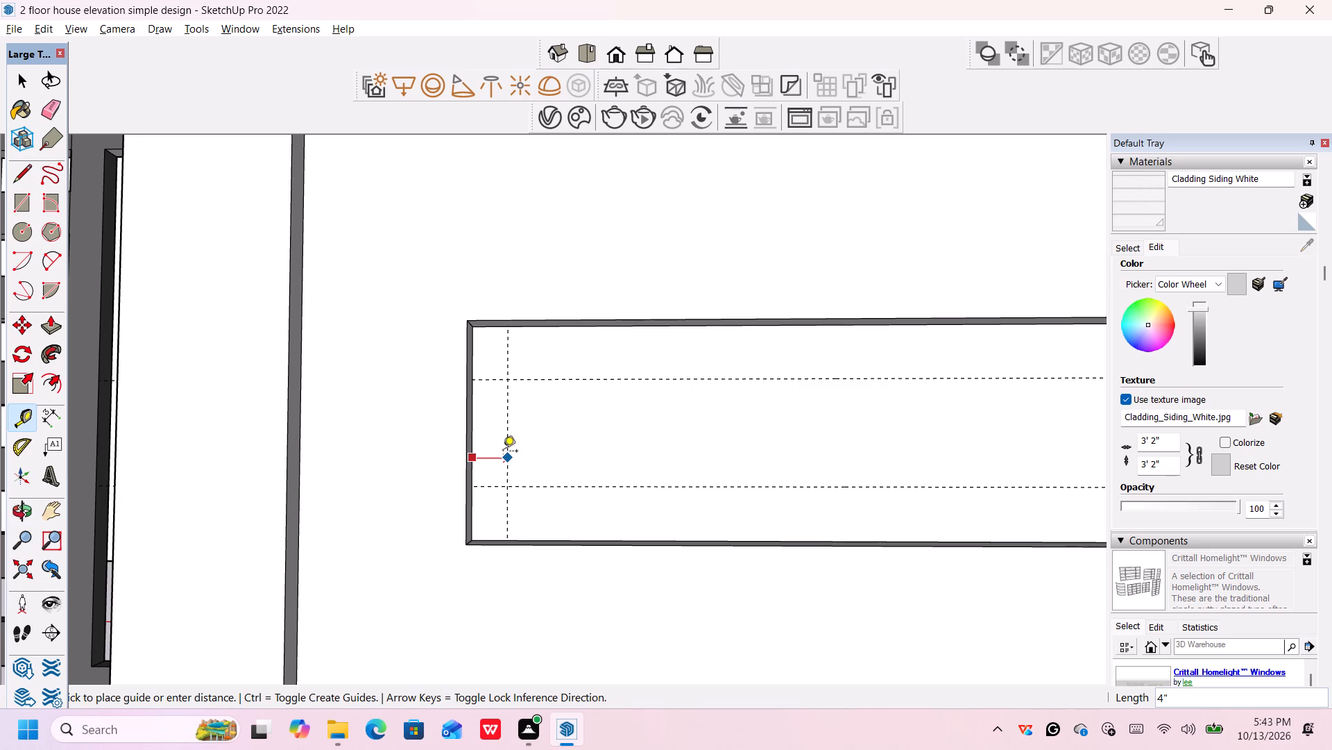
{"action": "key", "text": "2"}
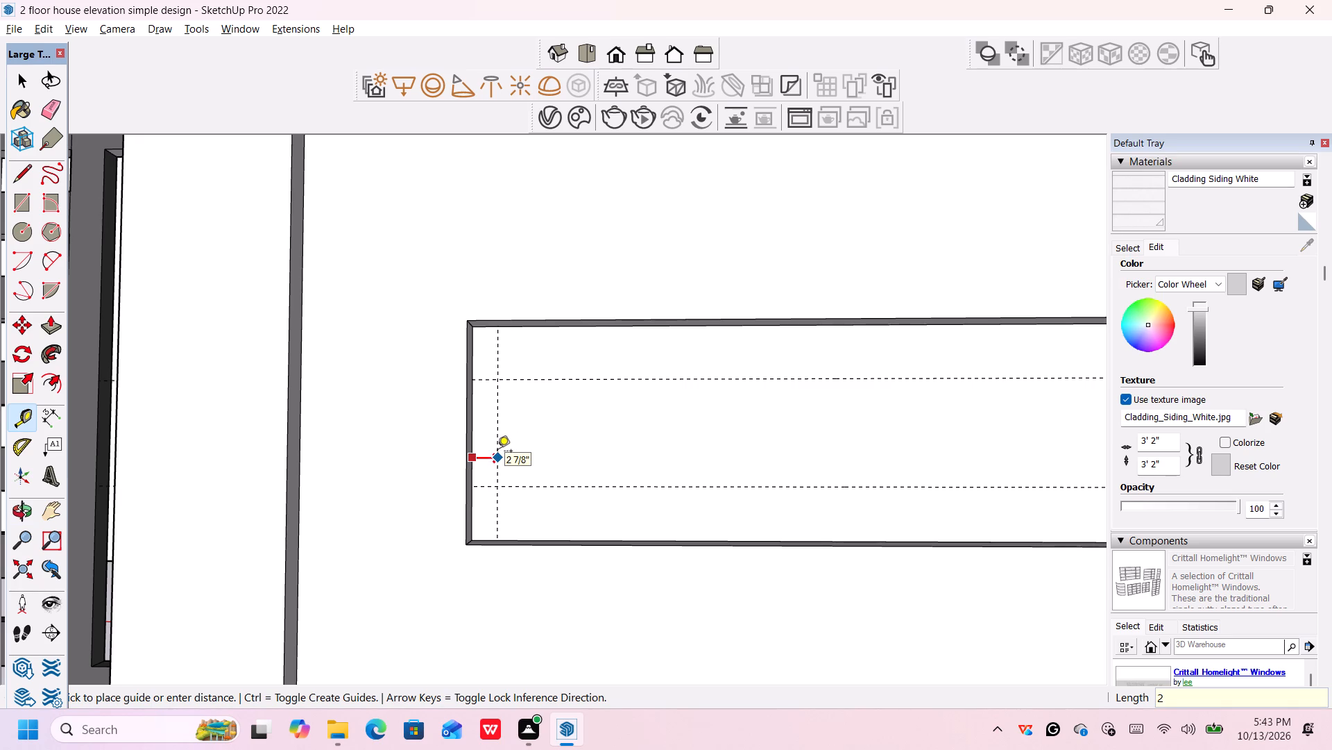
{"action": "key", "text": "shift+quotedbl"}
{"action": "key", "text": "Return"}
{"action": "scroll", "coordinate": [624, 453], "scroll_direction": "down", "scroll_amount": 5}
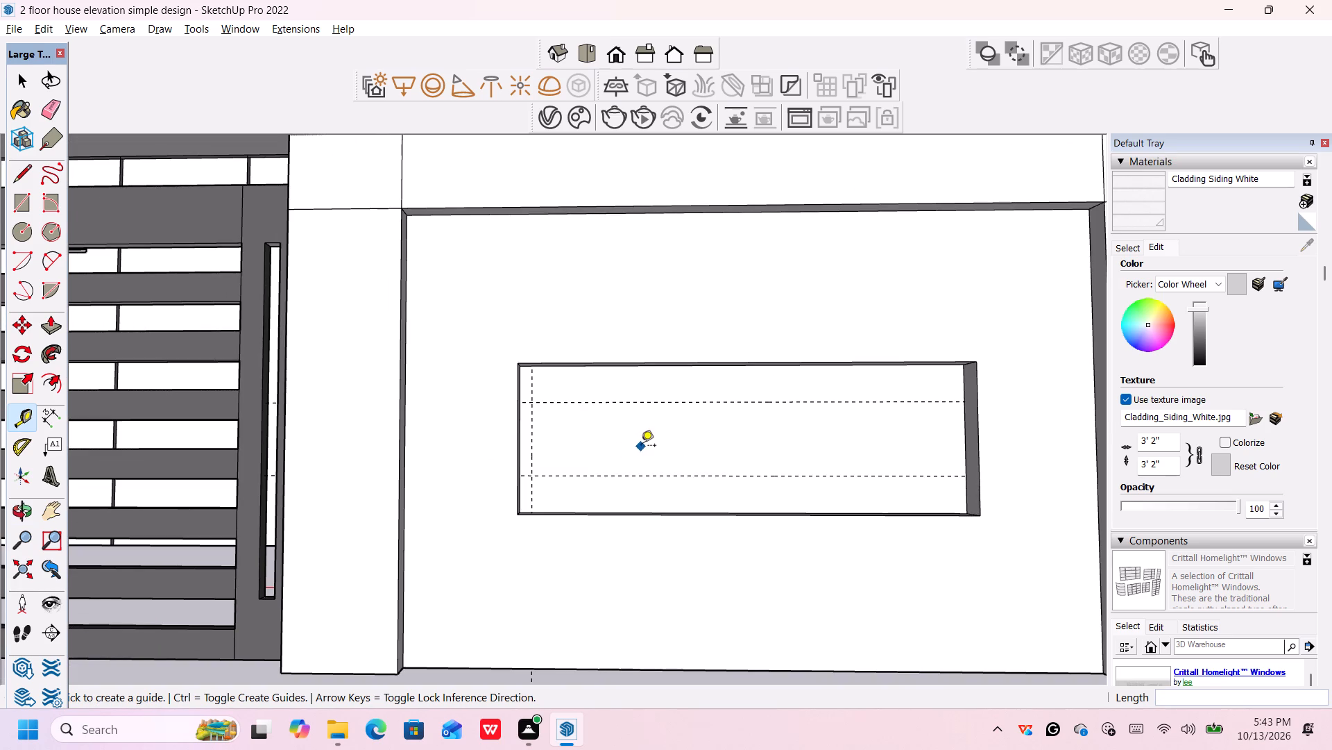
{"action": "left_click", "coordinate": [964, 456]}
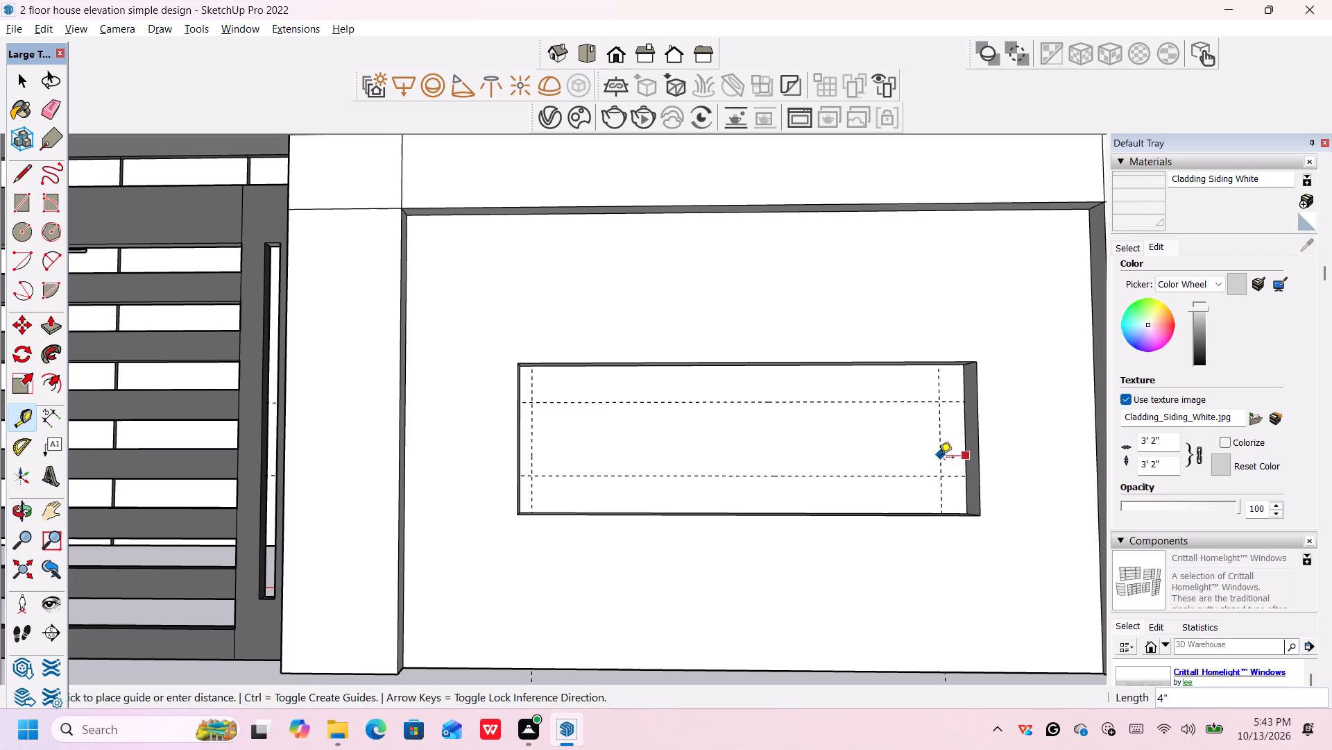
{"action": "type", "text": "2\""}
{"action": "key", "text": "Return"}
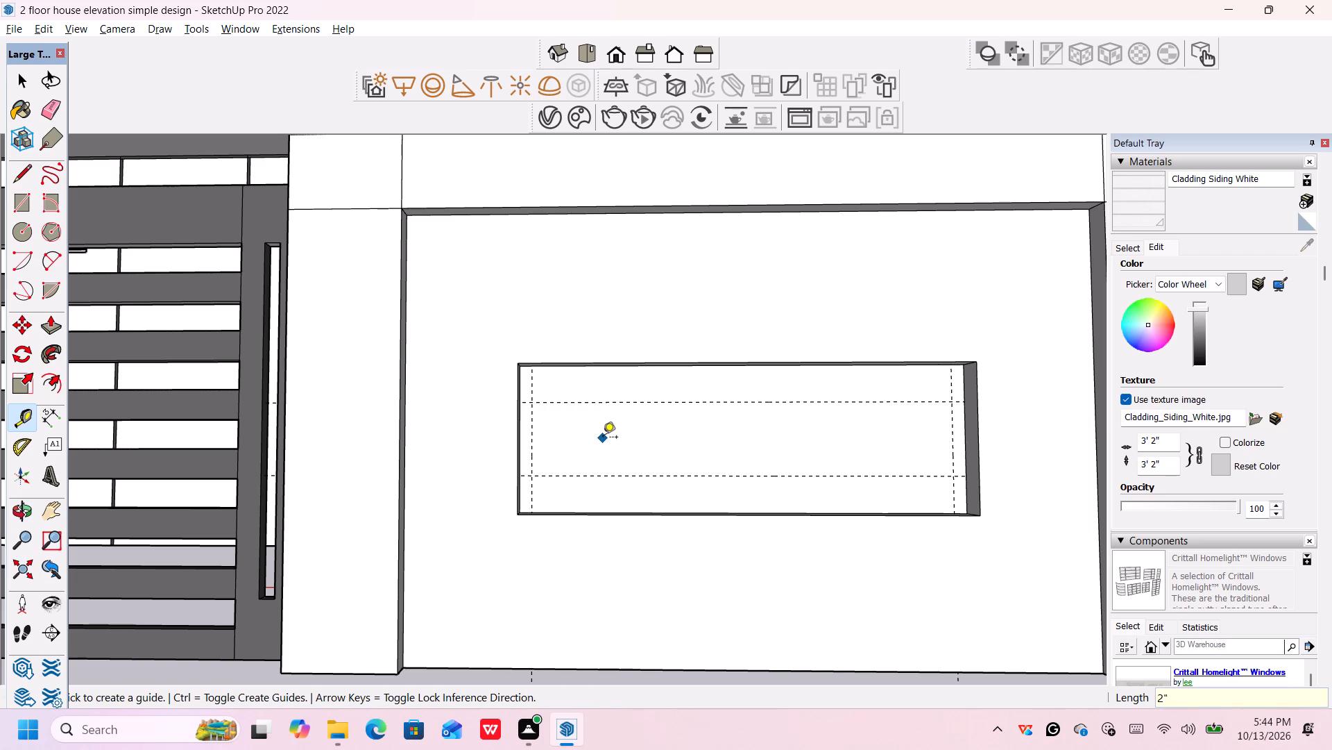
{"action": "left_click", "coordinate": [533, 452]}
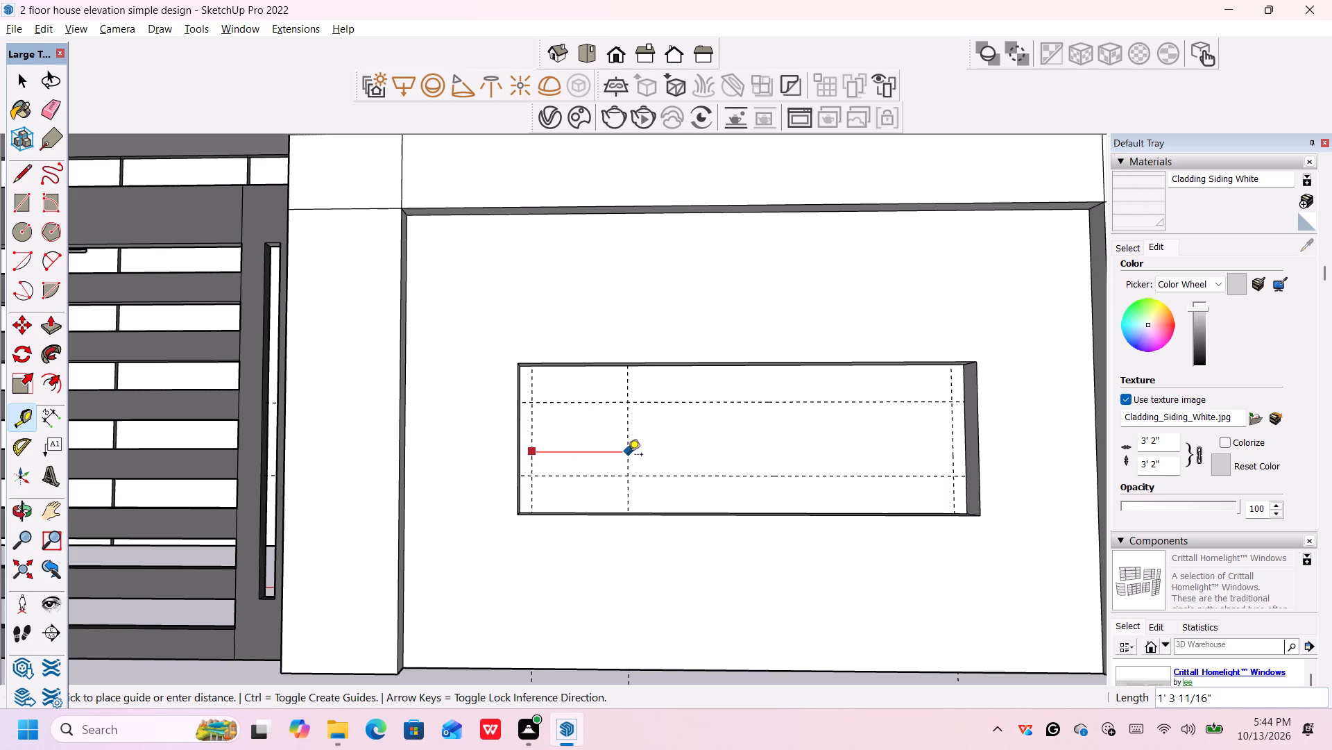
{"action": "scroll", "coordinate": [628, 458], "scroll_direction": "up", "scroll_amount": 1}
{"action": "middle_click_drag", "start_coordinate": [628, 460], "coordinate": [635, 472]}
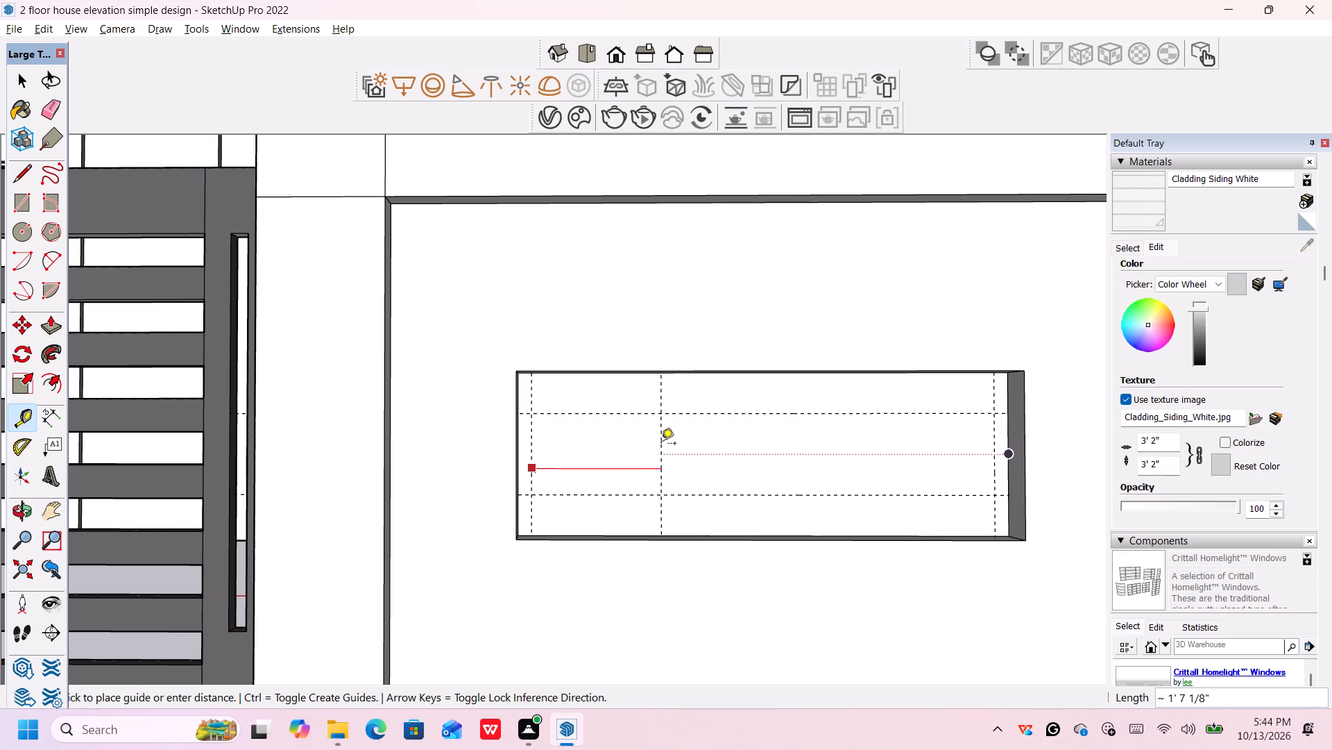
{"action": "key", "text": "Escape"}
Place a horizontal guide 6" below the recess's upper guide, at mid-height between the two horizontal guides.
{"action": "left_click", "coordinate": [685, 412]}
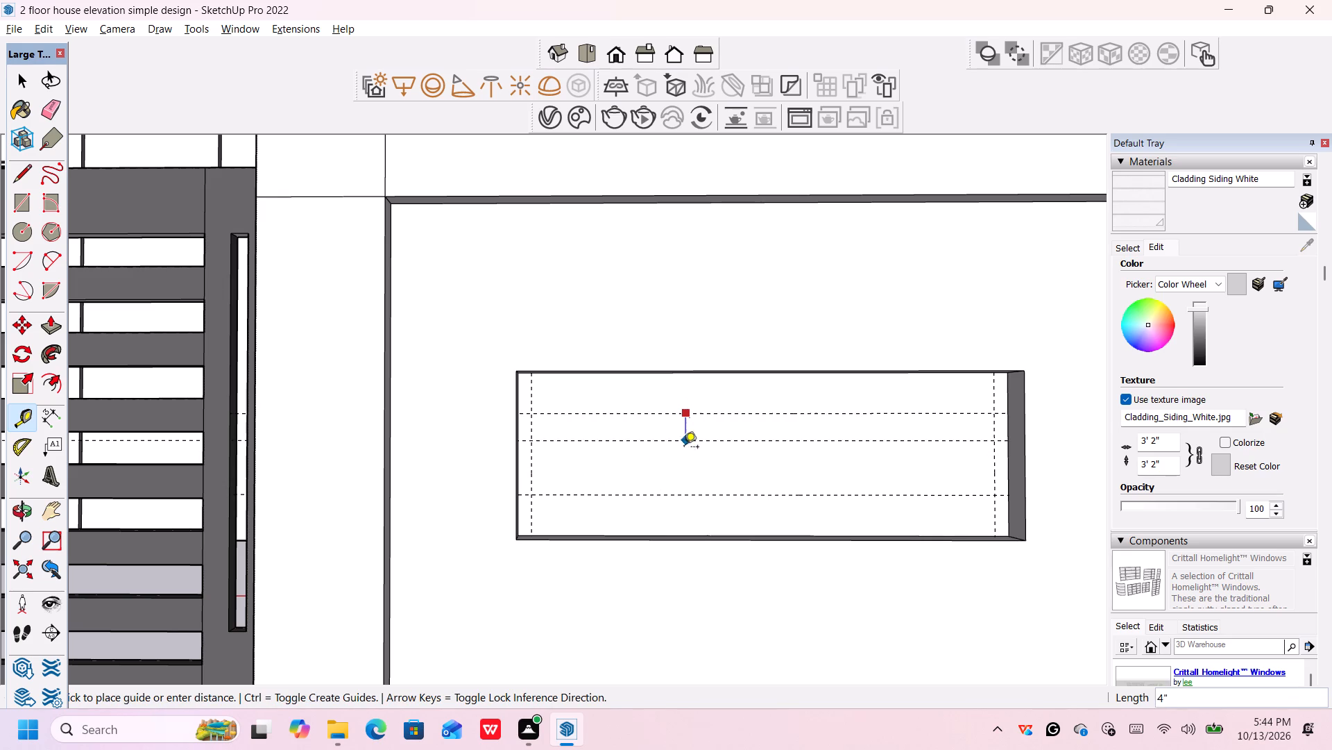
{"action": "left_click", "coordinate": [684, 457]}
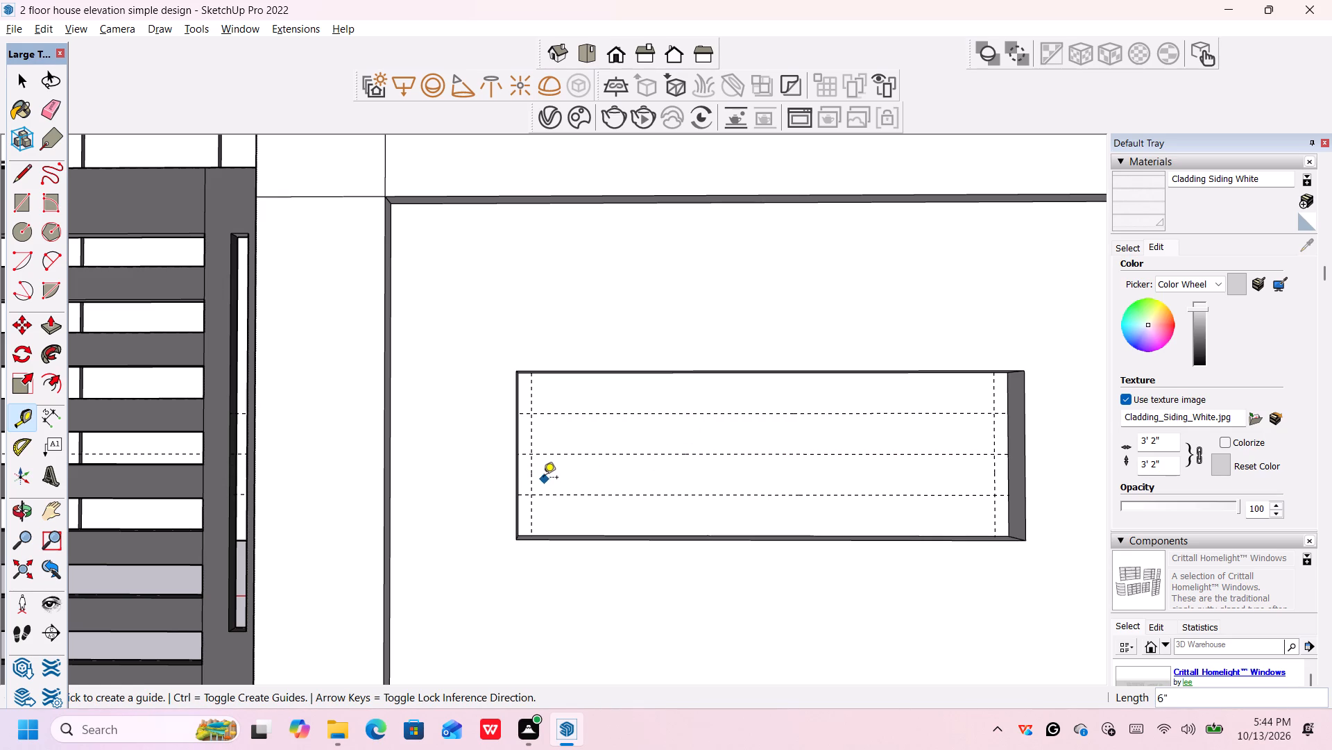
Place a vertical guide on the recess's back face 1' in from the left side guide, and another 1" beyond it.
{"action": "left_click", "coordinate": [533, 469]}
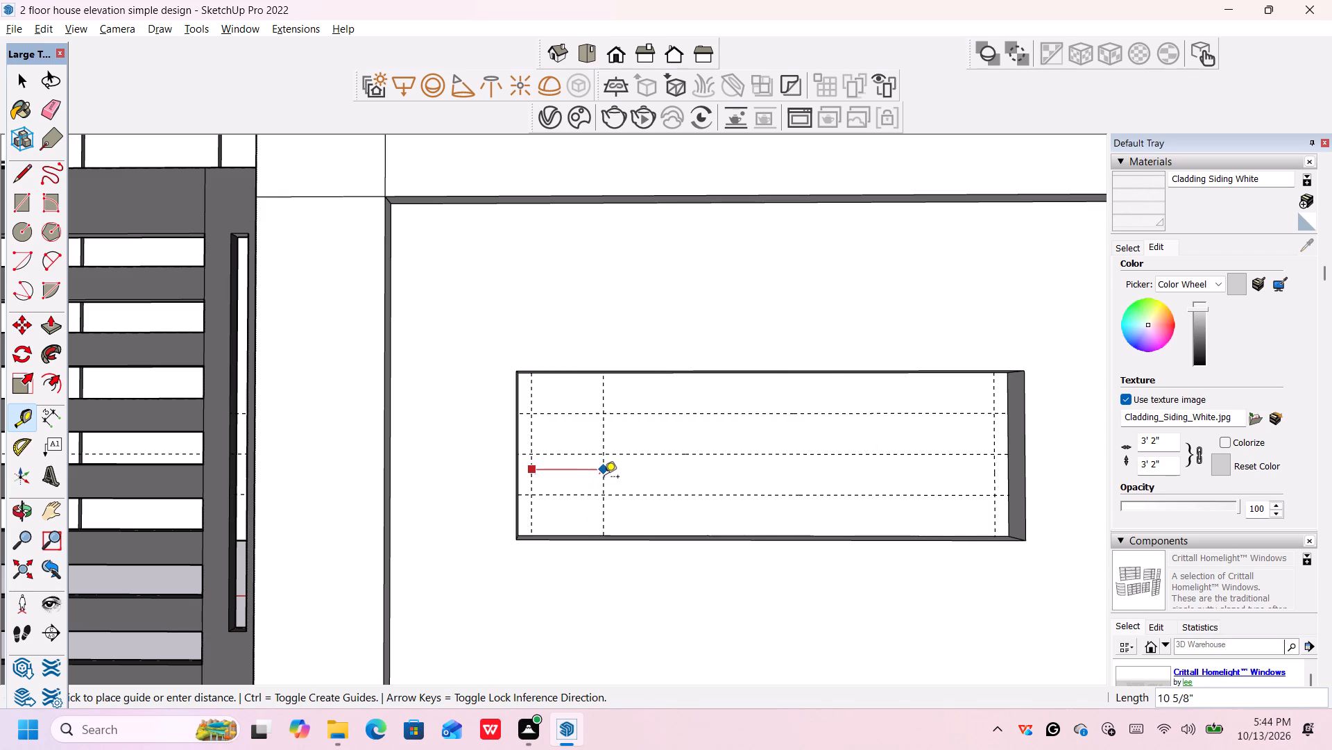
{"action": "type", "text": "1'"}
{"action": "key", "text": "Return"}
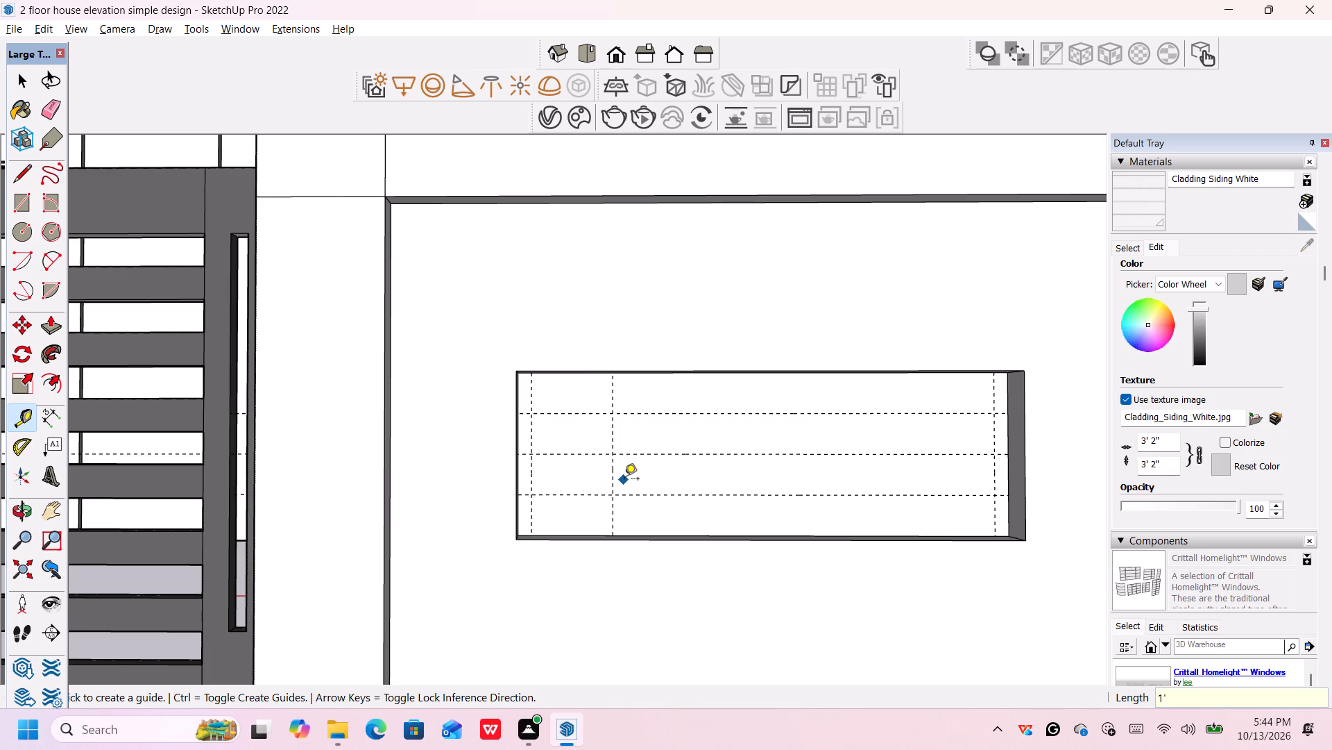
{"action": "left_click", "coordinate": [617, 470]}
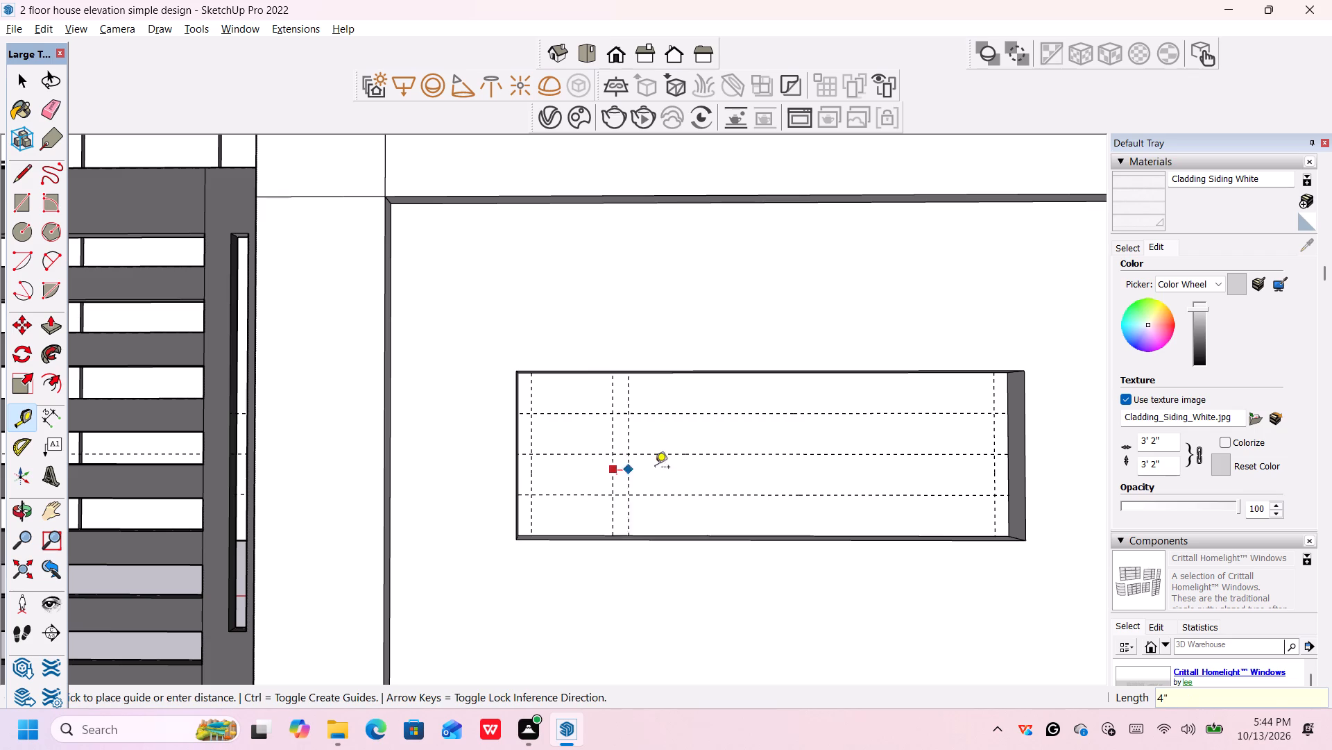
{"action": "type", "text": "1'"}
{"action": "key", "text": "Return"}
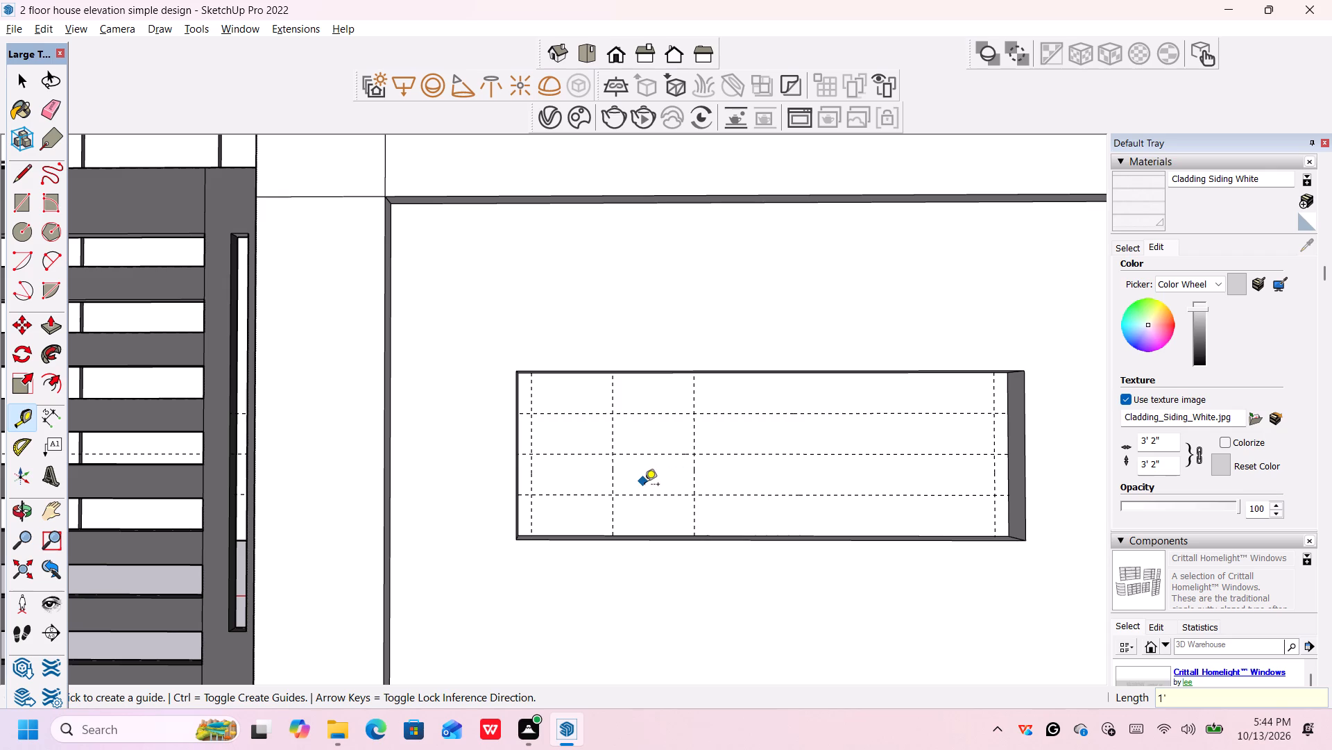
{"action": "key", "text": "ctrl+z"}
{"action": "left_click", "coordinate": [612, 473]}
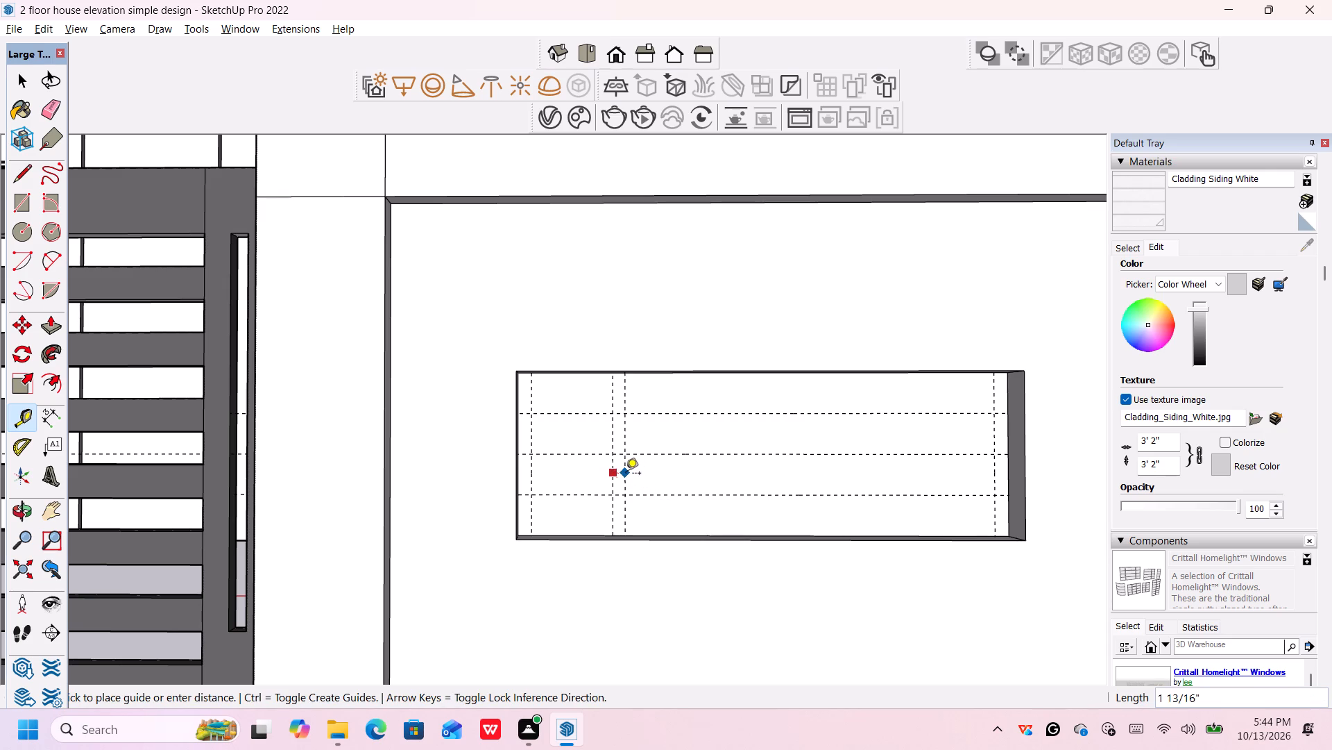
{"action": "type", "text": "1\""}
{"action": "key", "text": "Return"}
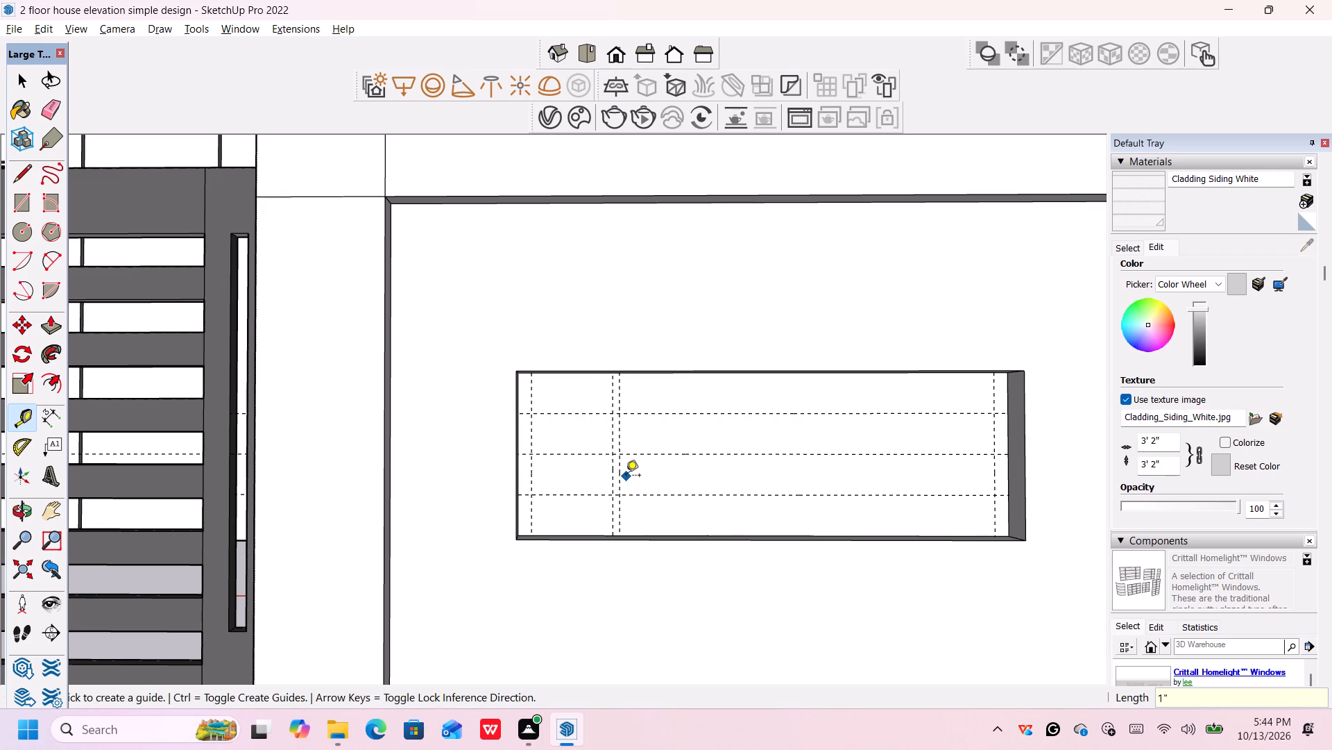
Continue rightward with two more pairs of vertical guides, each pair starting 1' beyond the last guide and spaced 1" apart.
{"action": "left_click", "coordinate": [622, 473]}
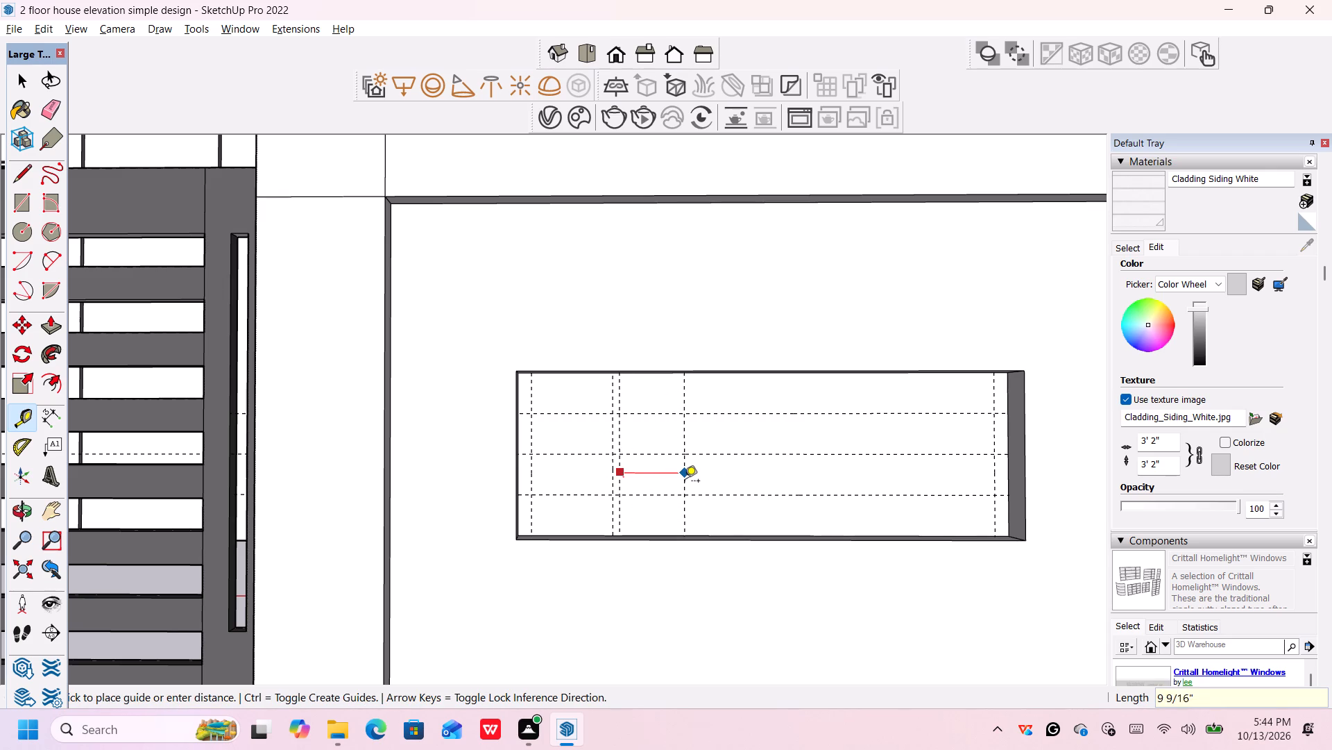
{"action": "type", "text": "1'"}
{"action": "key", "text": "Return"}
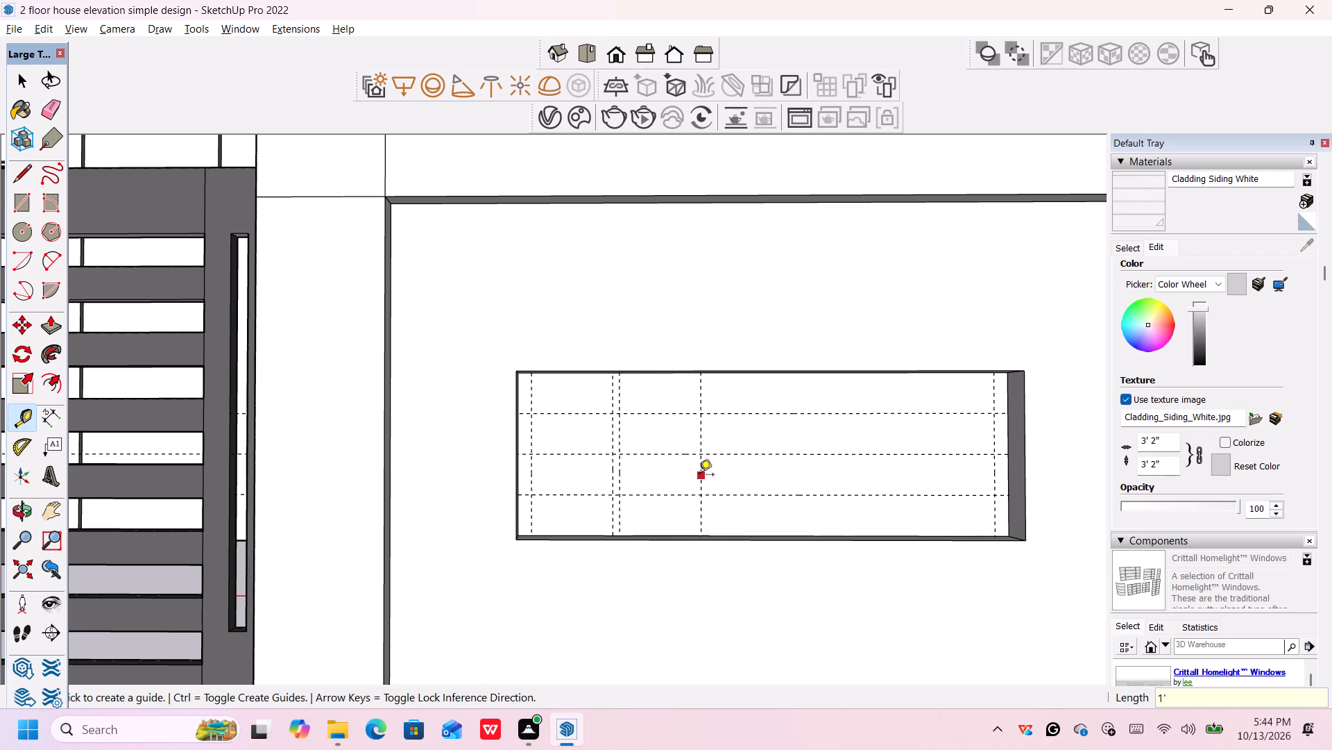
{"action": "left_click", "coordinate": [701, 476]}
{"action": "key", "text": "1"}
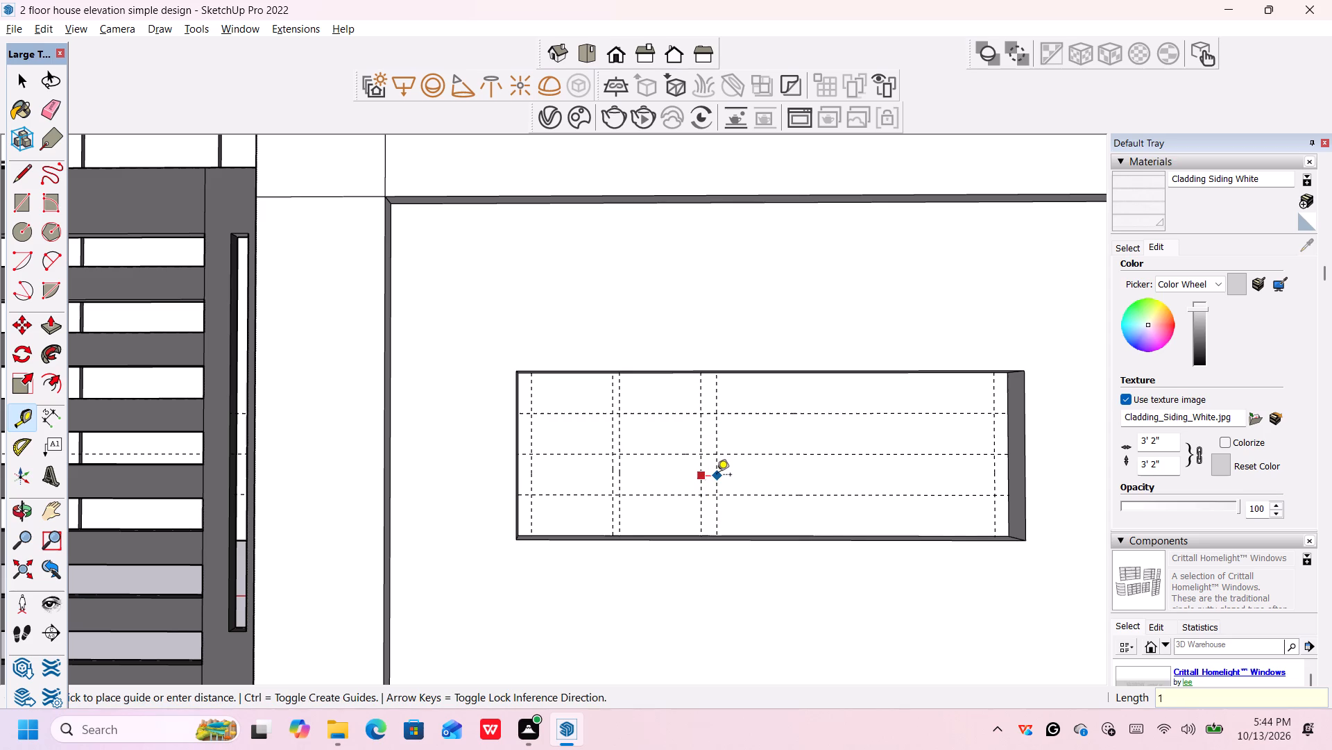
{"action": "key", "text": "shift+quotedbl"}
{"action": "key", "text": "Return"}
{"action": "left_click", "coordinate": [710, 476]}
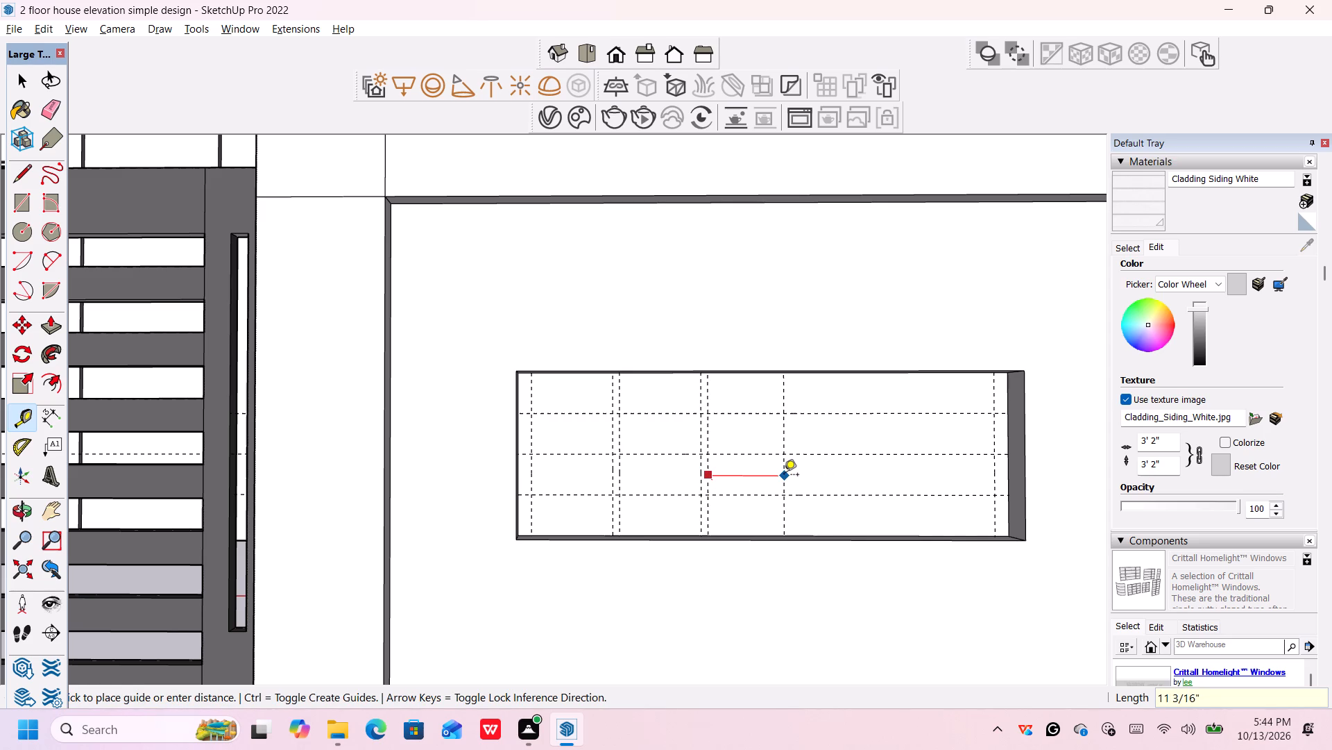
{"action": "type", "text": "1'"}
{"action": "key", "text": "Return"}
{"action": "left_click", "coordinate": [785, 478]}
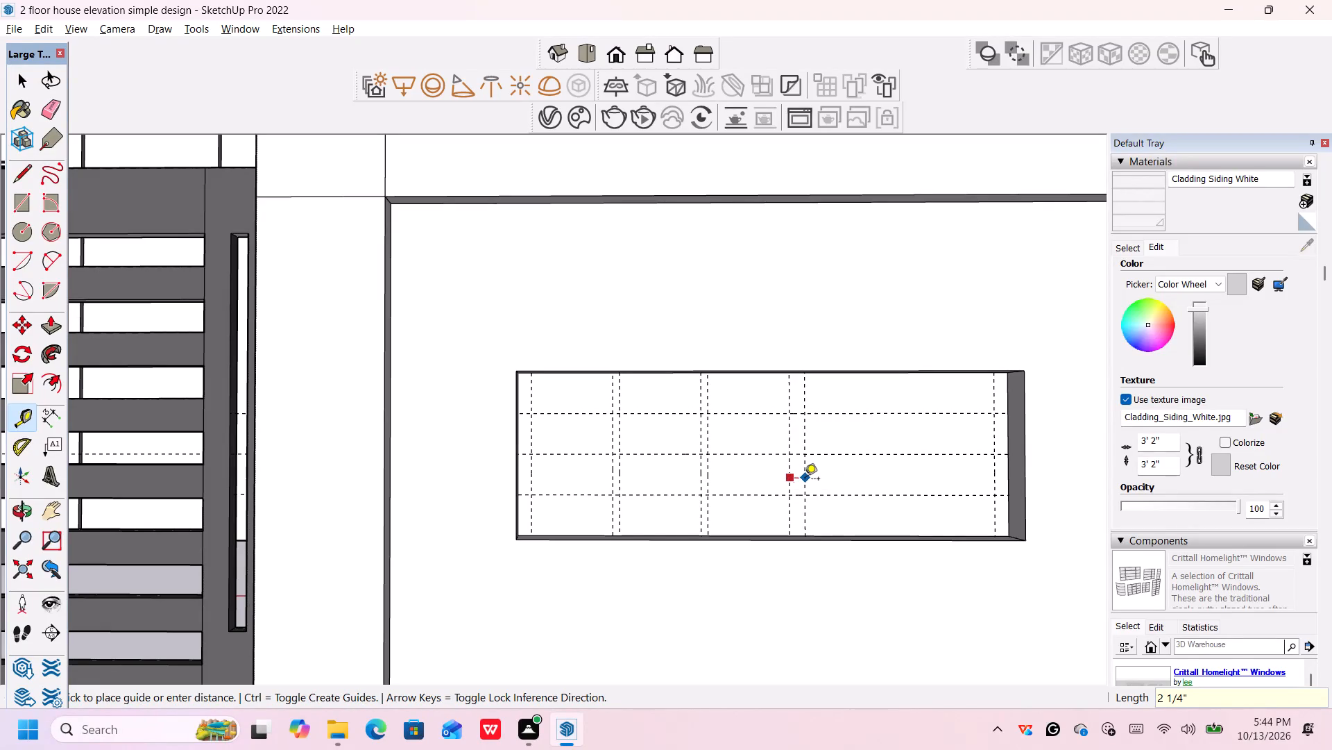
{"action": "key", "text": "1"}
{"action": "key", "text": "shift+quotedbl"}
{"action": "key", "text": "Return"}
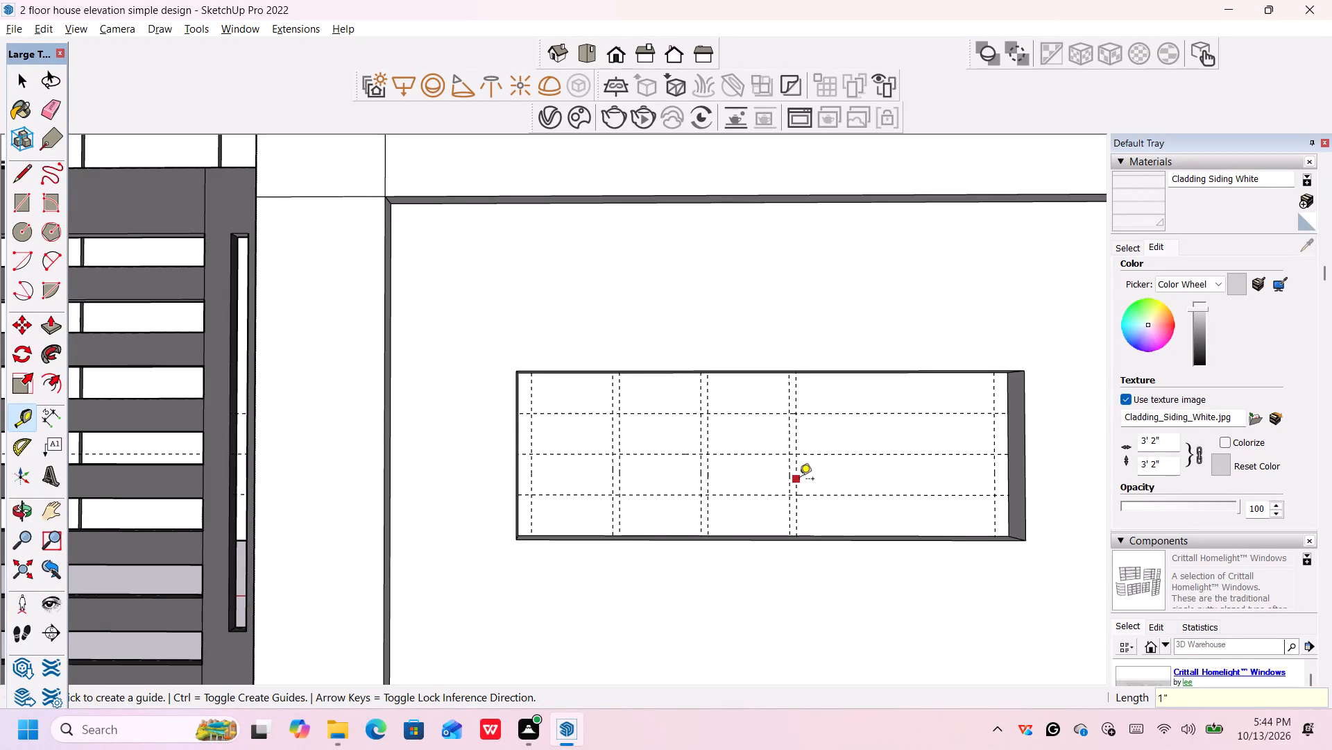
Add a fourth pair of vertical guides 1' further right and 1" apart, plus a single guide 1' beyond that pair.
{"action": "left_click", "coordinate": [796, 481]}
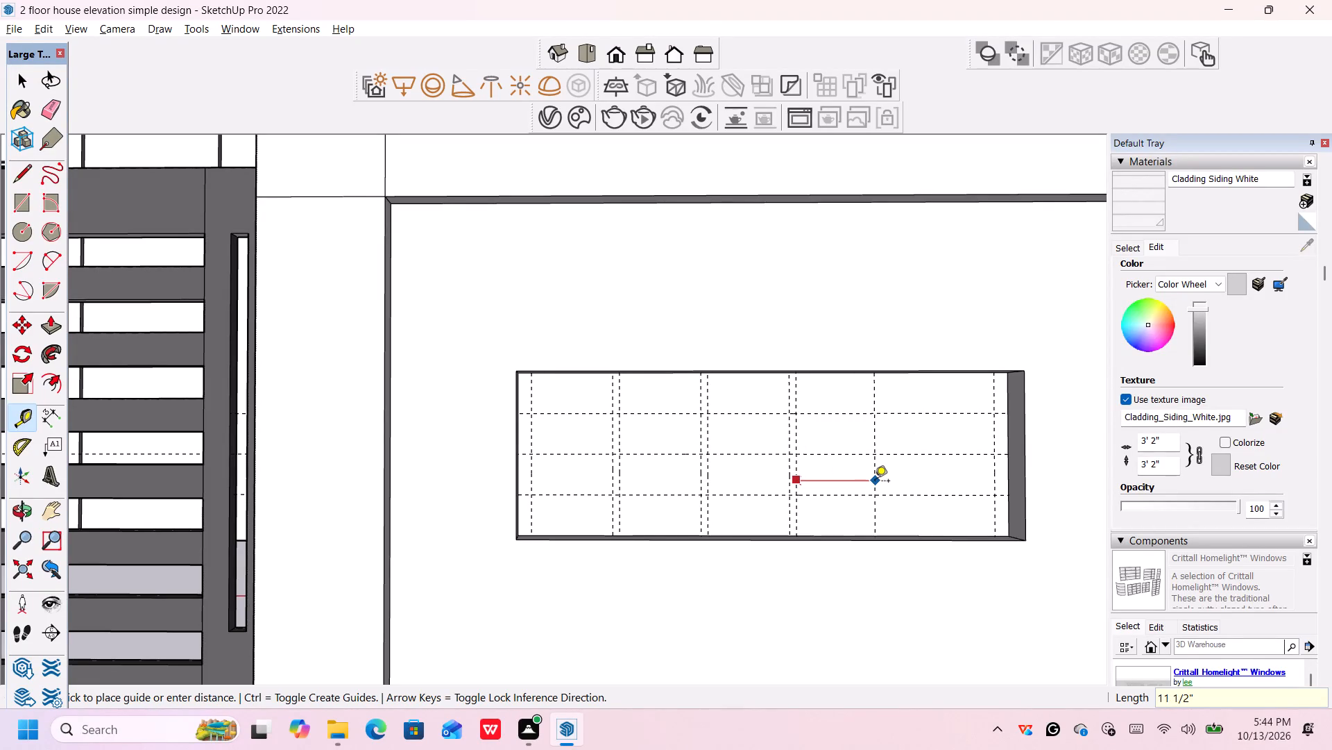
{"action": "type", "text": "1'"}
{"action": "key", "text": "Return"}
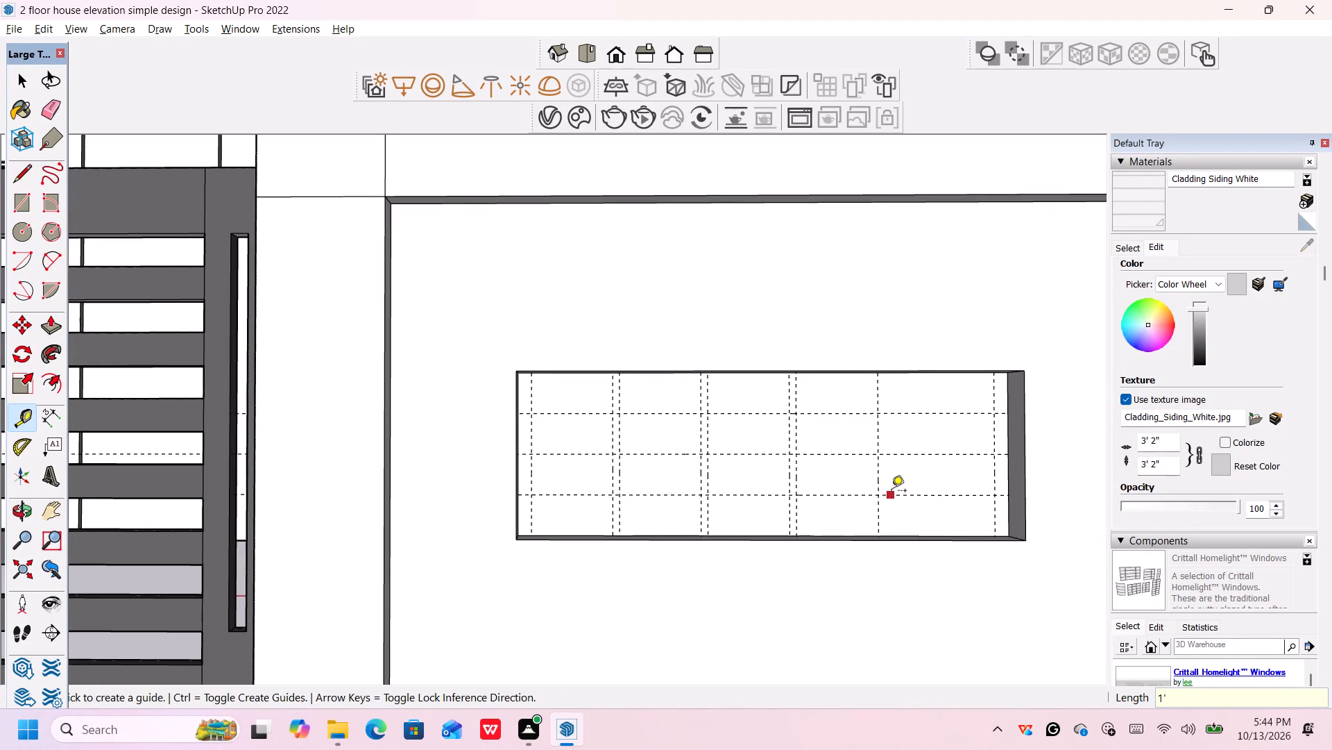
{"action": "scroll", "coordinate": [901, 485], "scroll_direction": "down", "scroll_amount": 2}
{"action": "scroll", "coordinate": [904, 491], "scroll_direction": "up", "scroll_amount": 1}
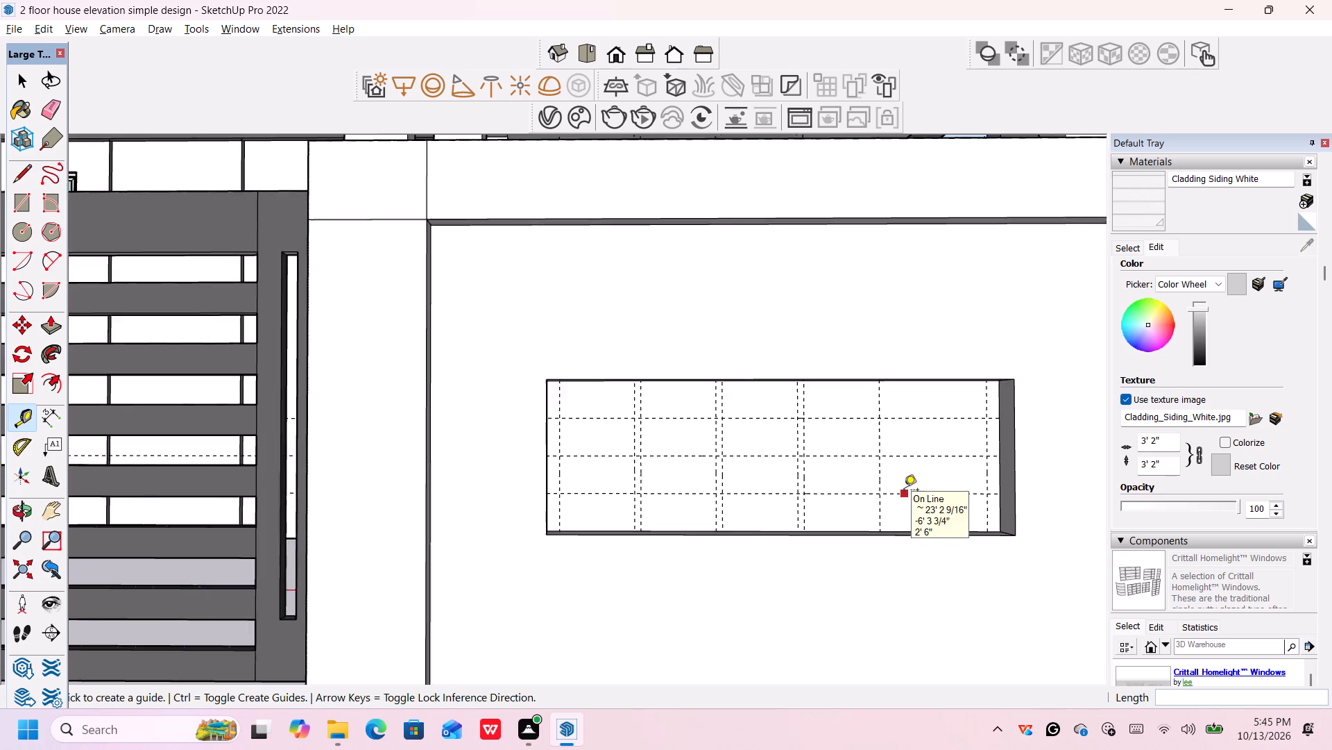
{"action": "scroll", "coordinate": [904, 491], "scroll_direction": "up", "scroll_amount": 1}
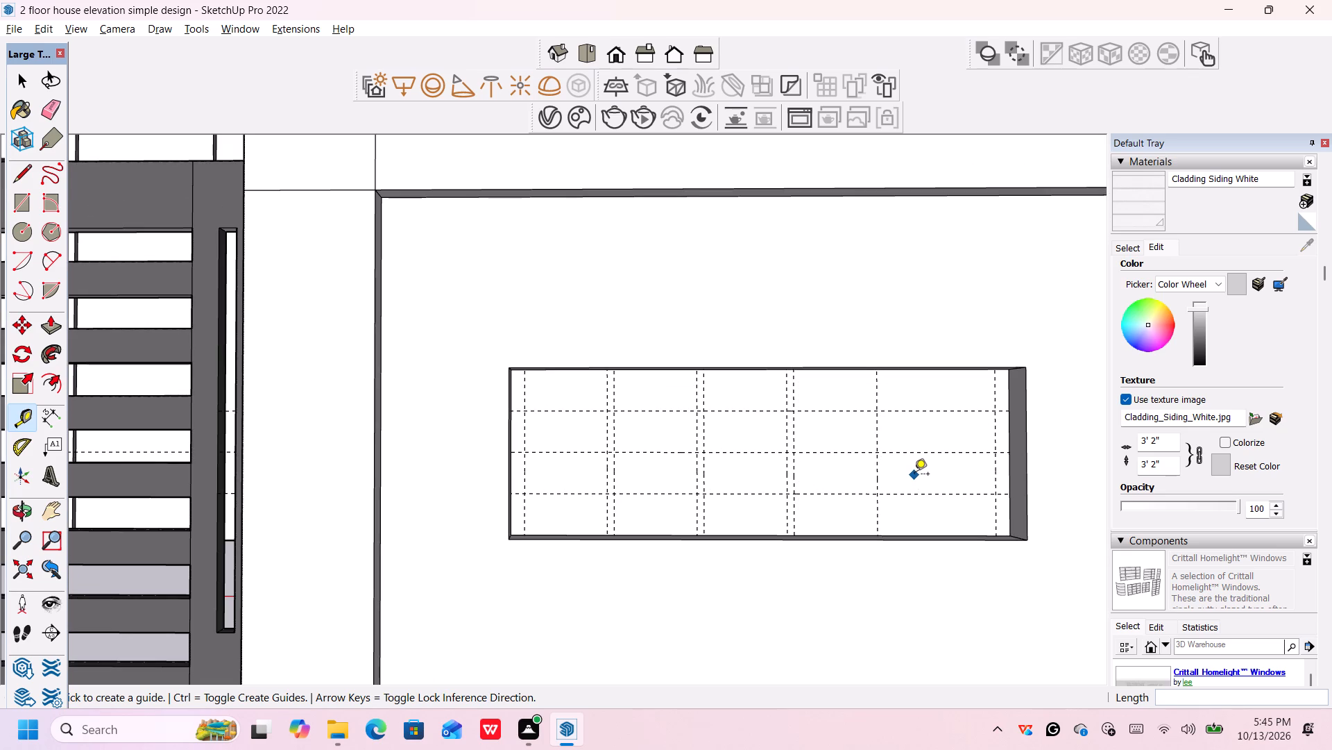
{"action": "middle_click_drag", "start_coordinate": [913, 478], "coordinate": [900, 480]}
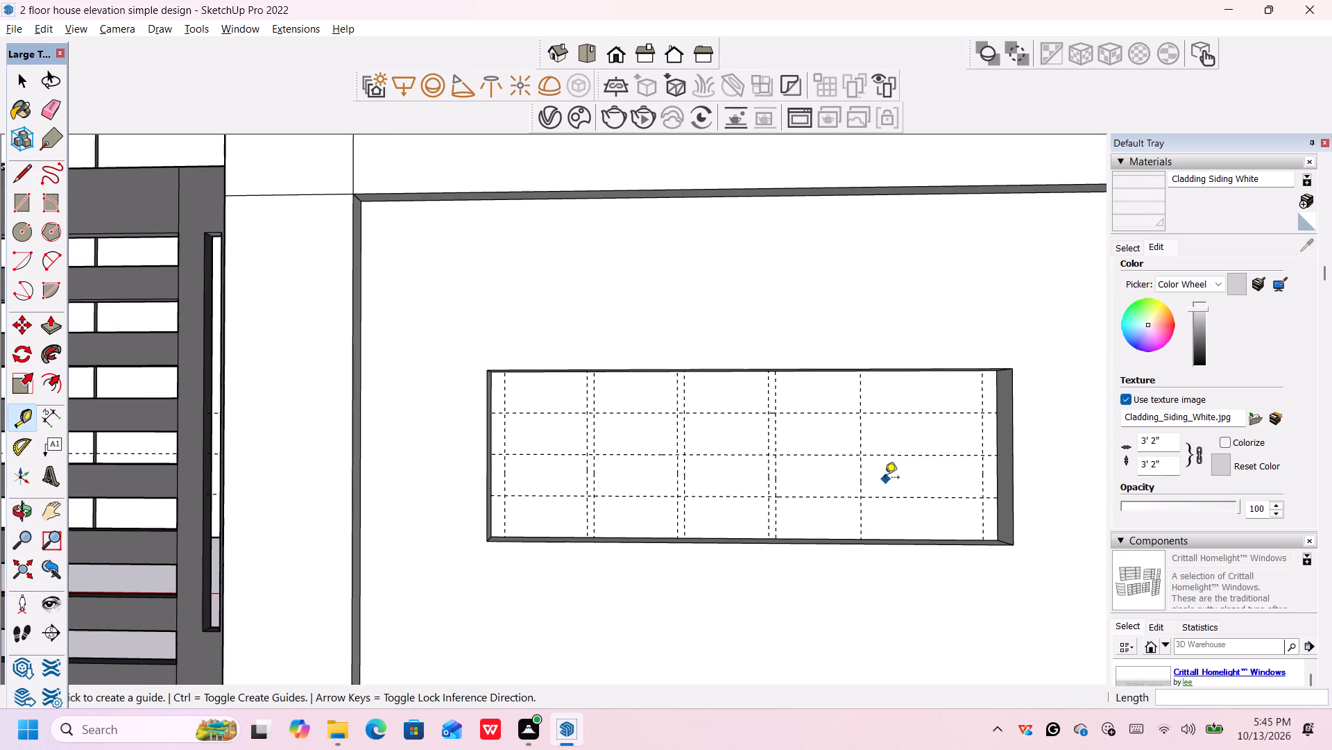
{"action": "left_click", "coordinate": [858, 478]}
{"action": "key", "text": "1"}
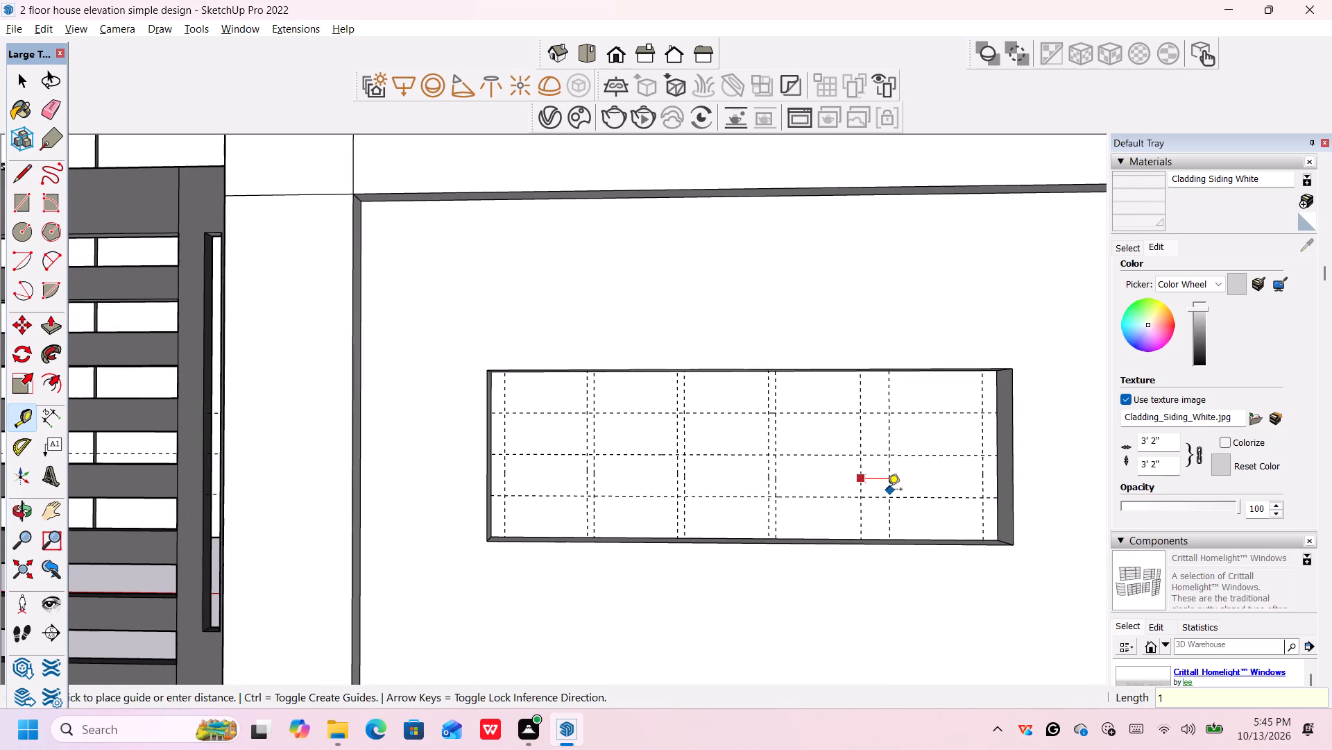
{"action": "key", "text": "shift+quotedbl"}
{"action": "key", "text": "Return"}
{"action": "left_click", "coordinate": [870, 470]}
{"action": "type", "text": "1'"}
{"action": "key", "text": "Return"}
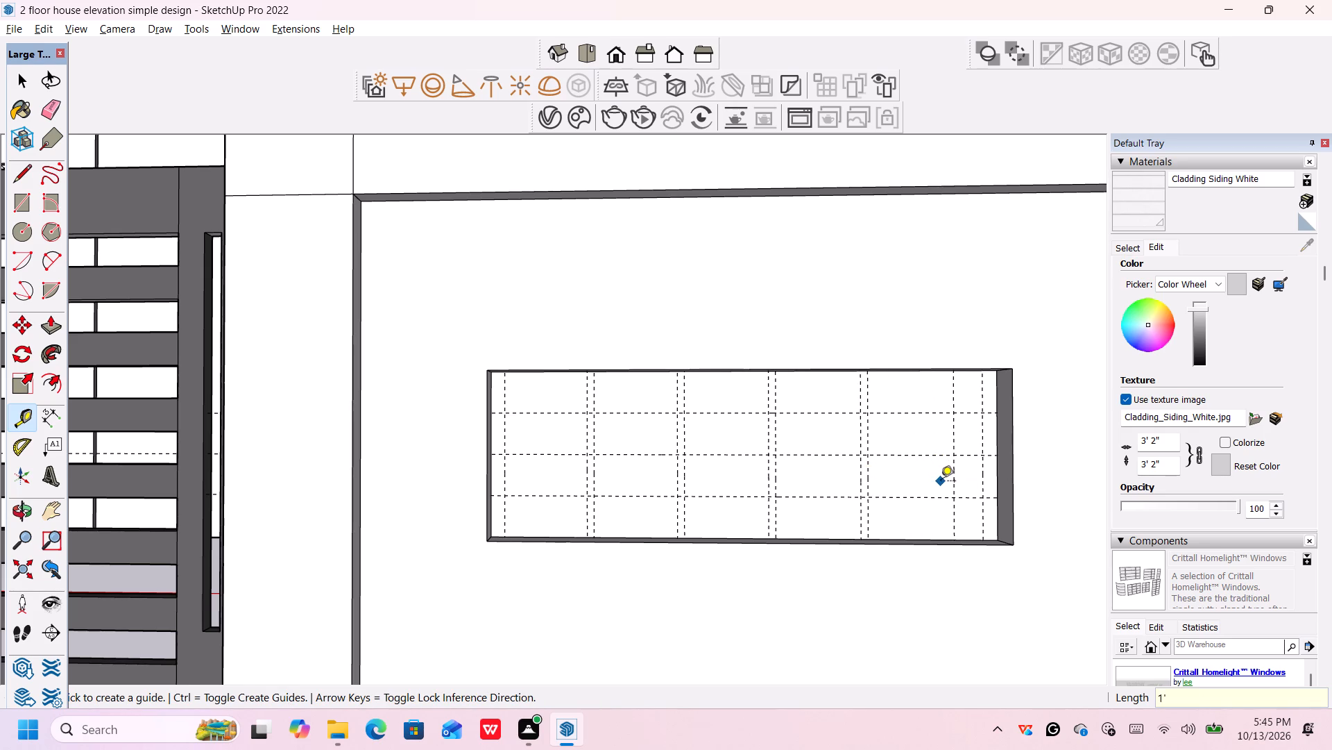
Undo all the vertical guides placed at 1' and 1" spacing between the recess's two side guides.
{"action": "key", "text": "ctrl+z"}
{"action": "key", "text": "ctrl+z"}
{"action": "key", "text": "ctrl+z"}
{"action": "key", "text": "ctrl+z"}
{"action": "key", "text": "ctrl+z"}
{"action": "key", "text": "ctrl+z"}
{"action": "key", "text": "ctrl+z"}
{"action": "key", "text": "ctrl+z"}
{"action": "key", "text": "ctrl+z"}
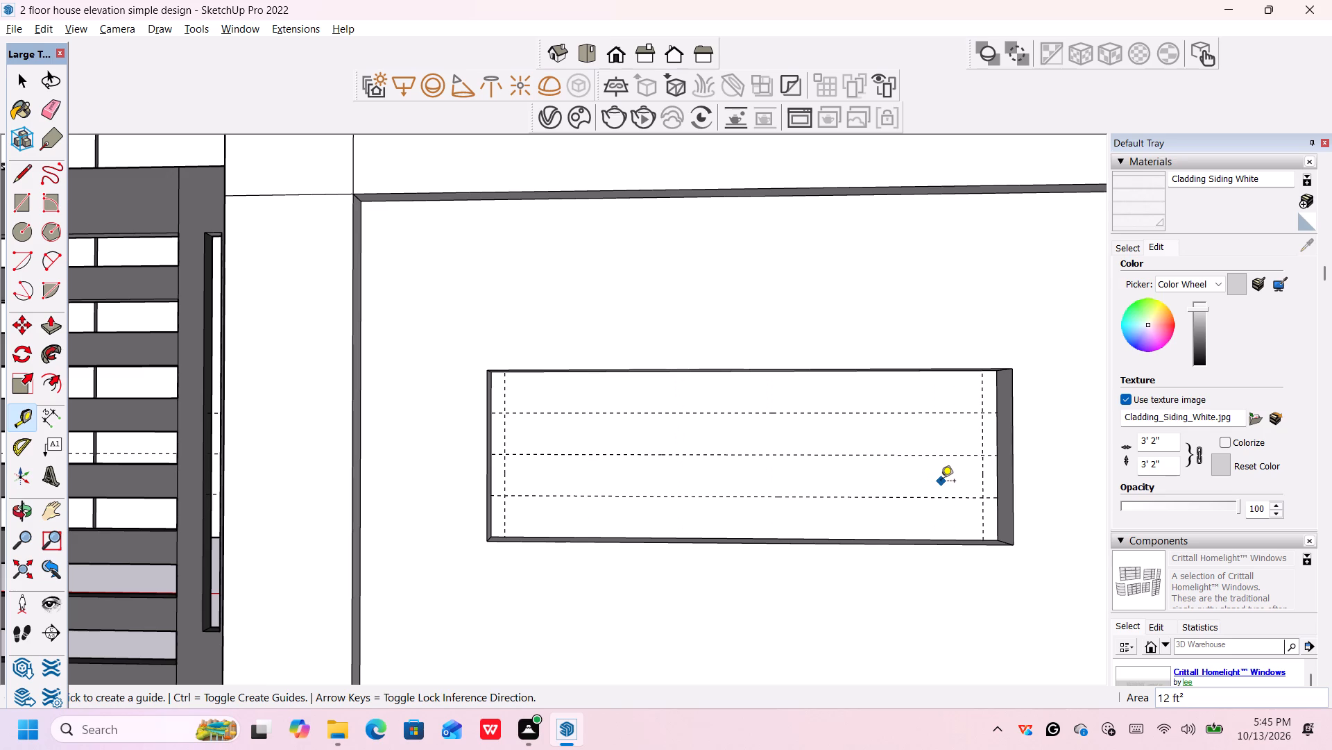
Undo the recess's mid-height horizontal guide and the two vertical guides 2" in from its side edges.
{"action": "key", "text": "ctrl+z"}
{"action": "key", "text": "ctrl+z"}
{"action": "key", "text": "ctrl+z"}
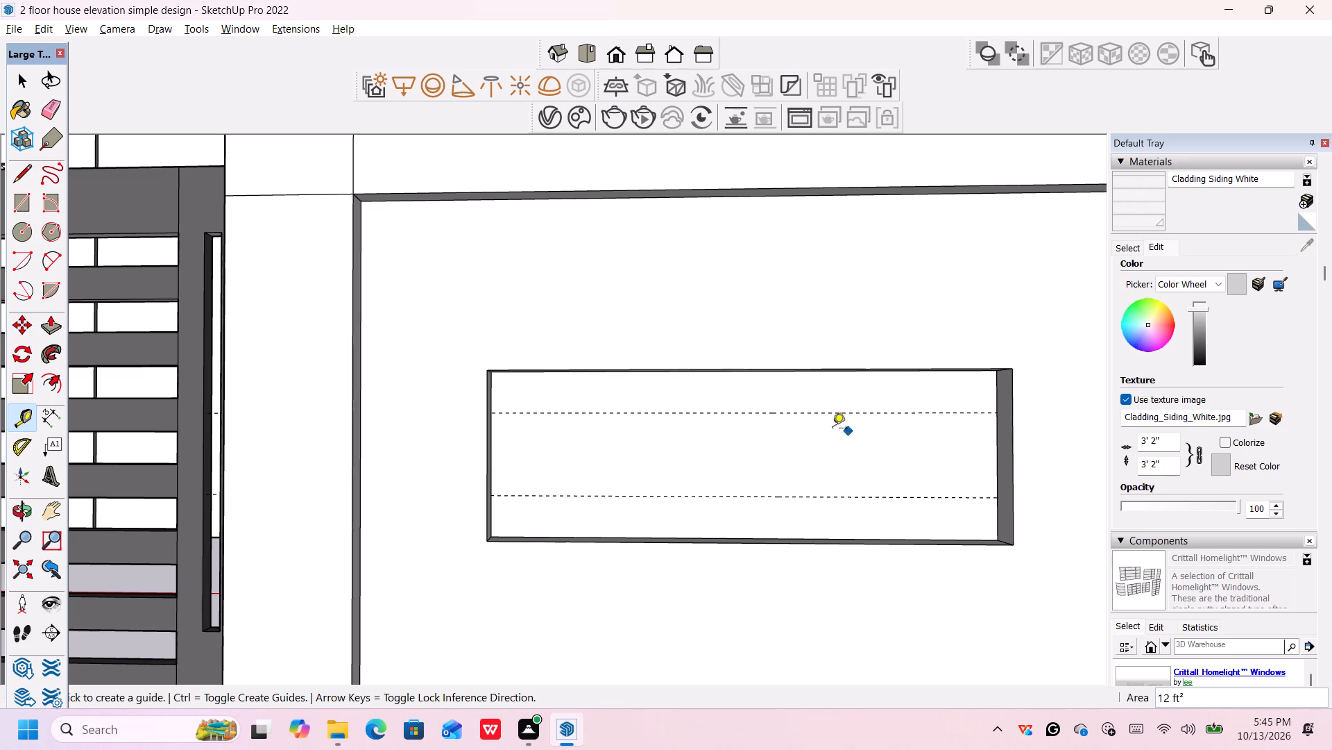
Place a horizontal guide 6" below the recess's upper guide, at mid-height on the back face.
{"action": "left_click", "coordinate": [794, 413]}
{"action": "left_click", "coordinate": [797, 456]}
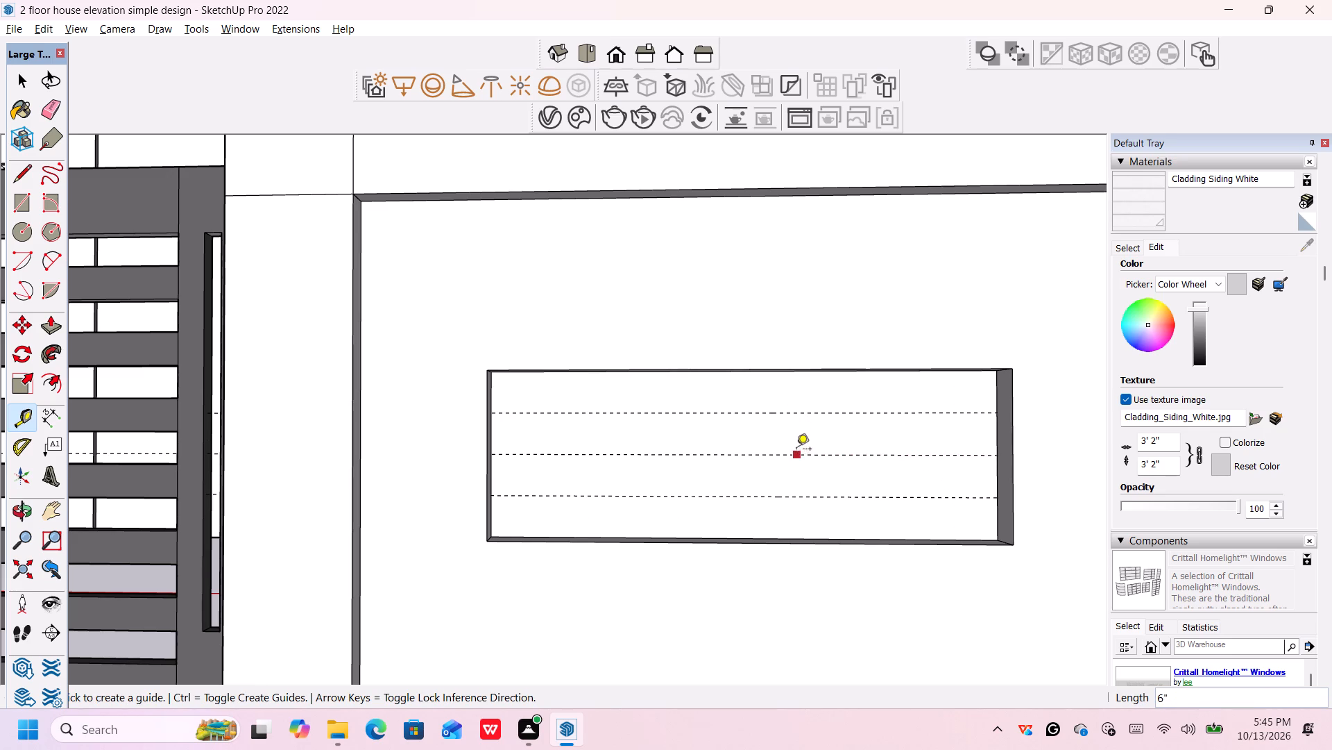
Place vertical guides on the recess's back face, 1' in from each of its two side edges.
{"action": "scroll", "coordinate": [493, 468], "scroll_direction": "up", "scroll_amount": 3}
{"action": "left_click", "coordinate": [493, 468]}
{"action": "scroll", "coordinate": [552, 457], "scroll_direction": "down", "scroll_amount": 4}
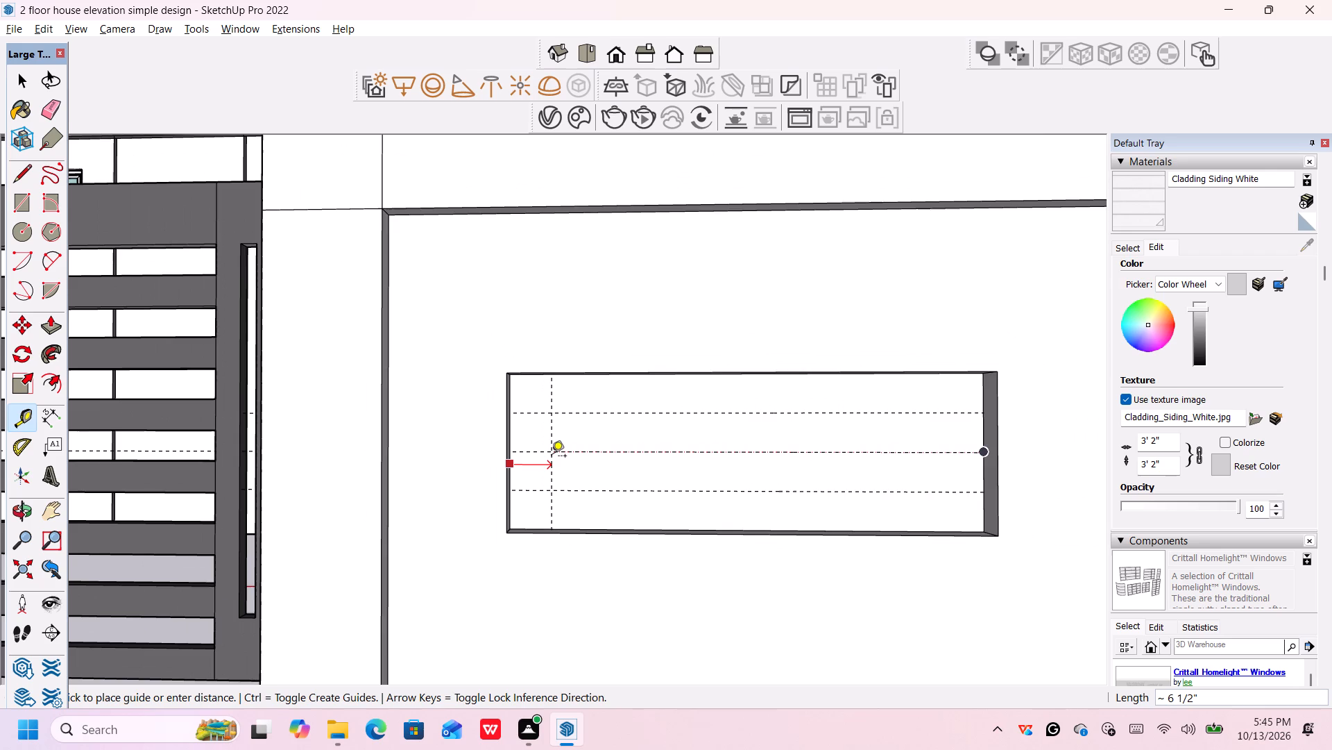
{"action": "scroll", "coordinate": [552, 457], "scroll_direction": "down", "scroll_amount": 1}
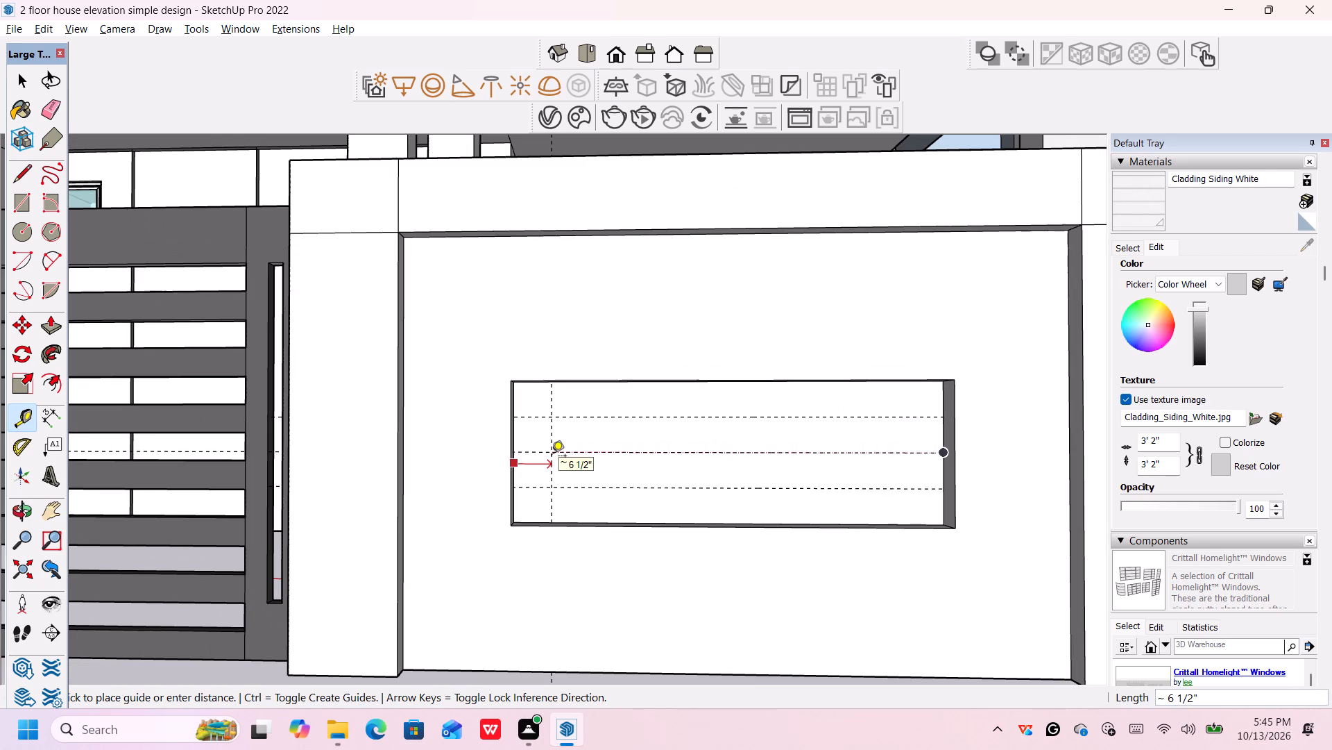
{"action": "type", "text": "1'"}
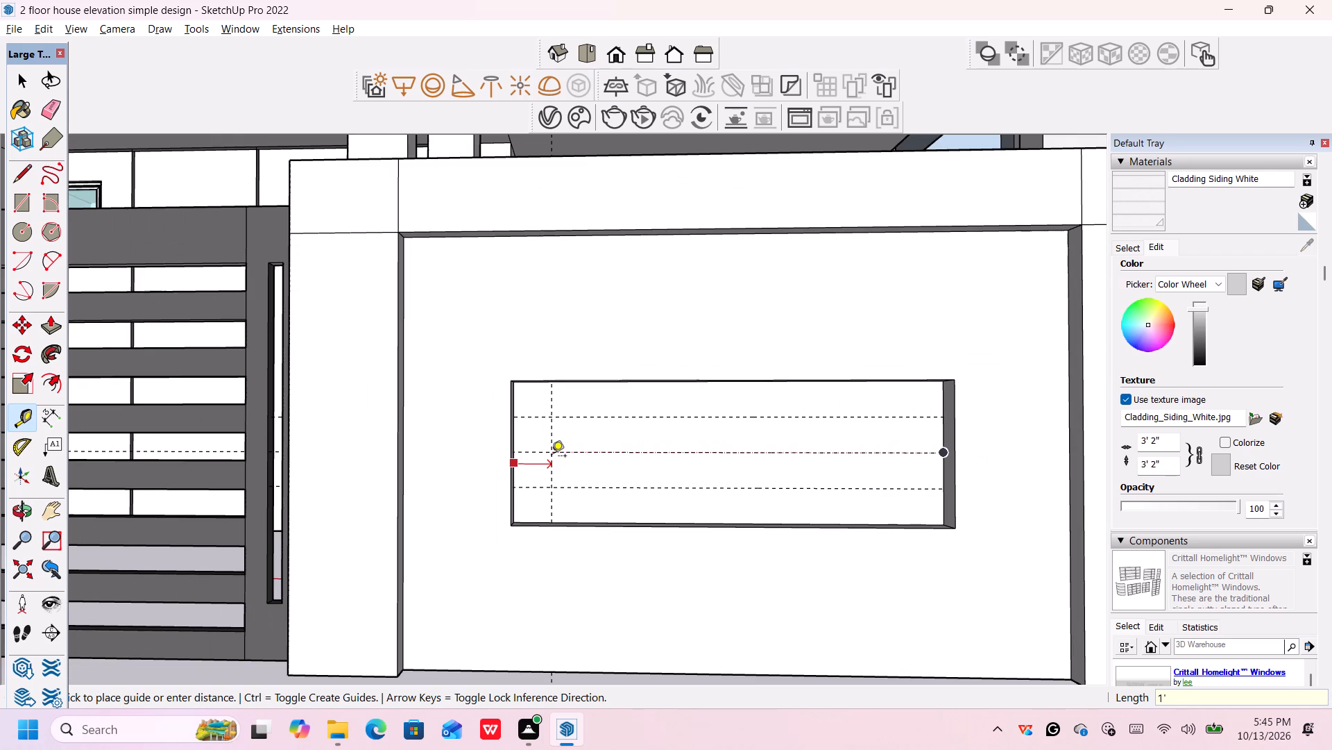
{"action": "key", "text": "Return"}
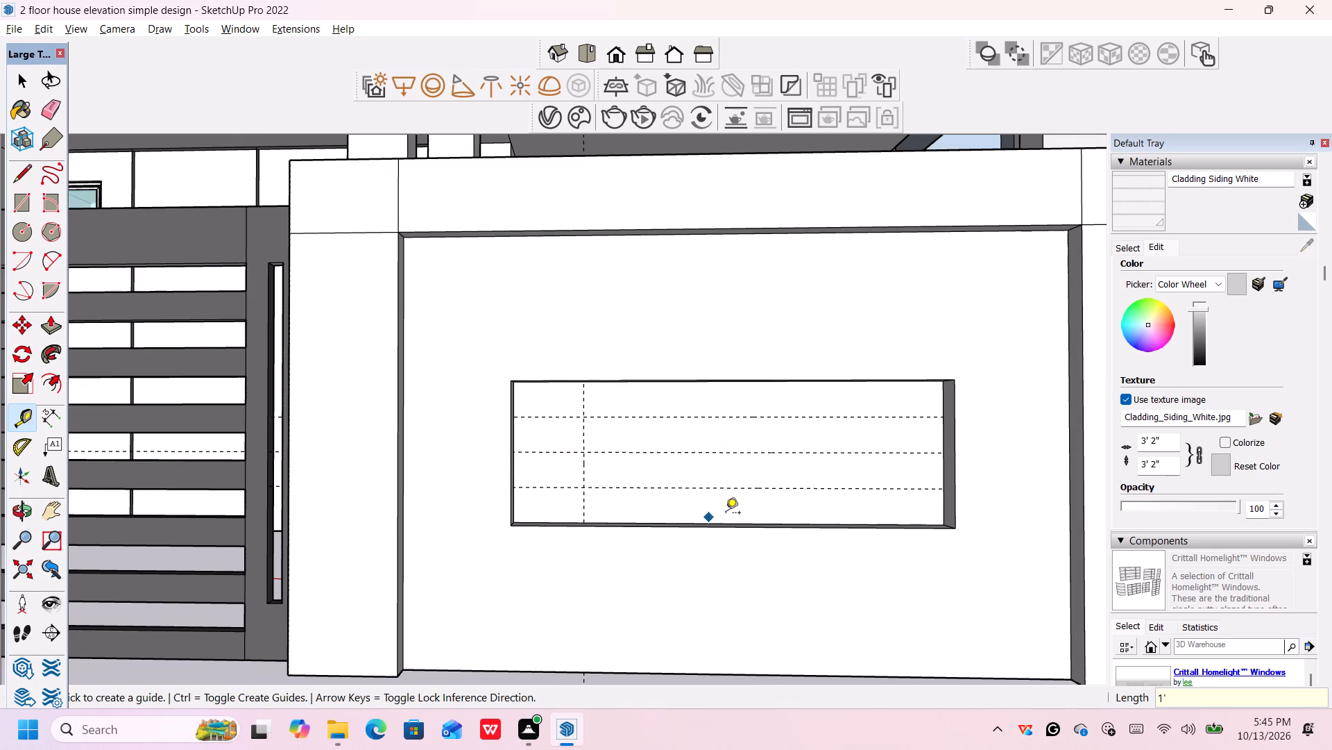
{"action": "left_click", "coordinate": [941, 442]}
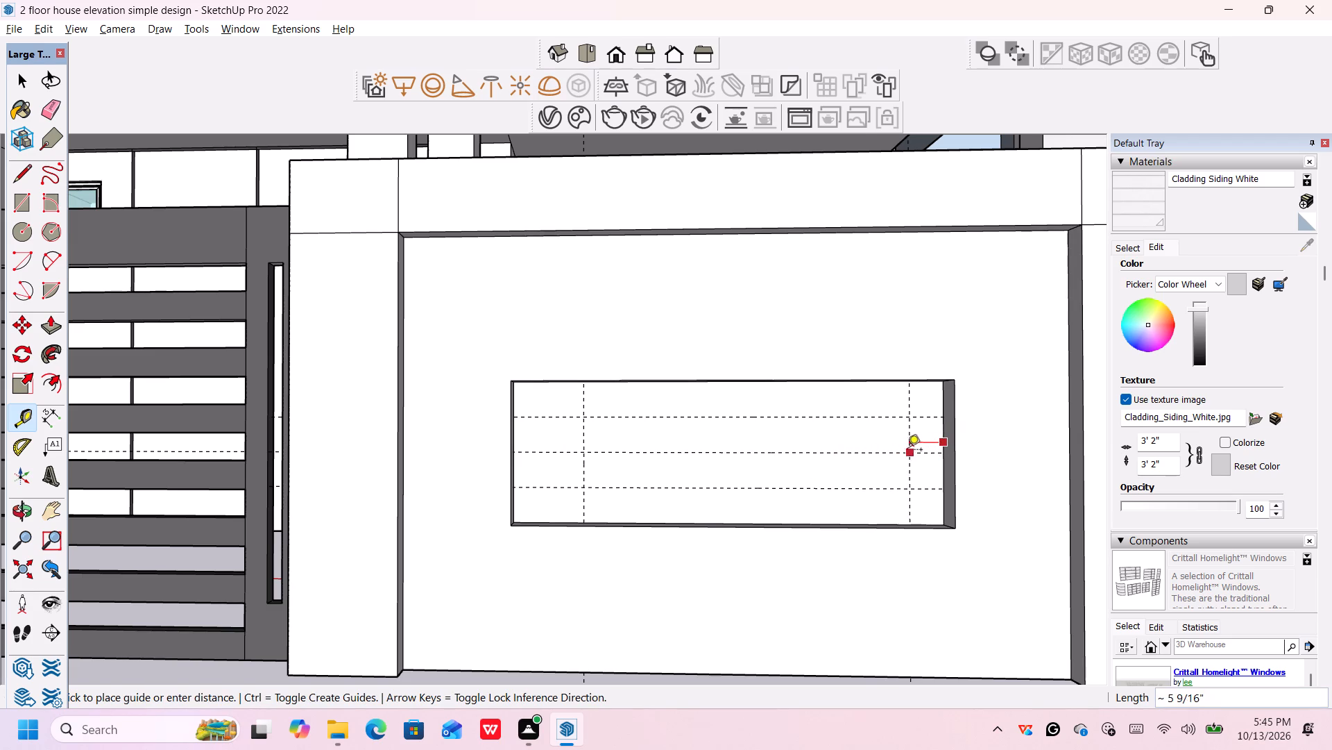
{"action": "type", "text": "1'"}
{"action": "key", "text": "Return"}
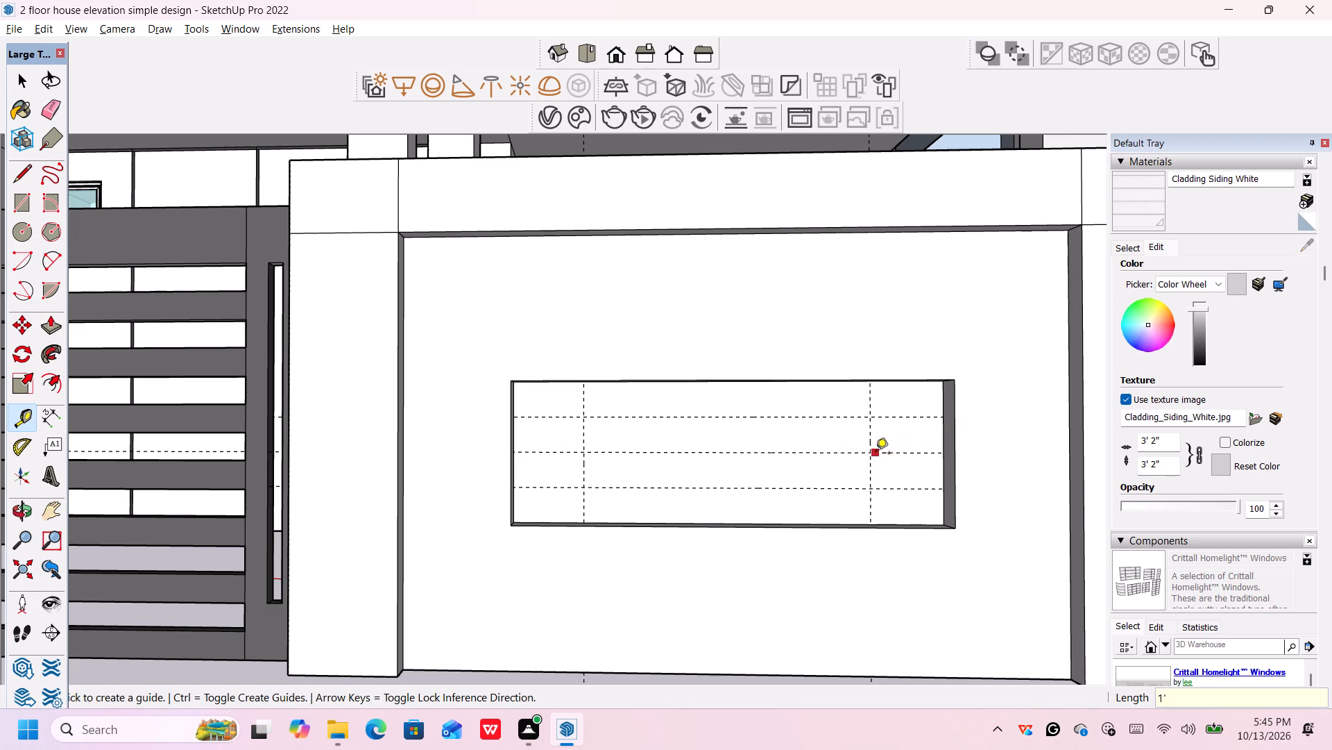
Place three more vertical guides at 1' spacing, continuing rightward from the recess's left vertical guide.
{"action": "scroll", "coordinate": [595, 484], "scroll_direction": "up", "scroll_amount": 1}
{"action": "left_click", "coordinate": [583, 471]}
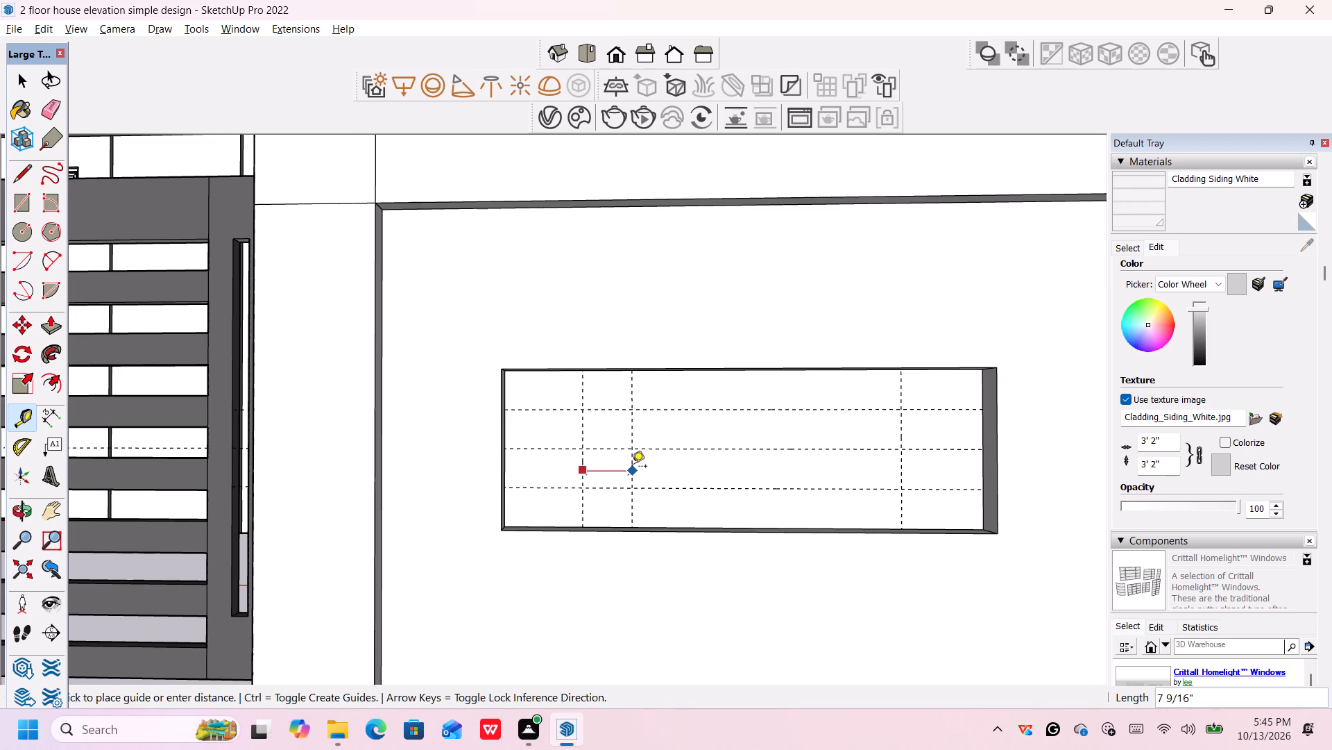
{"action": "type", "text": "1'"}
{"action": "key", "text": "Return"}
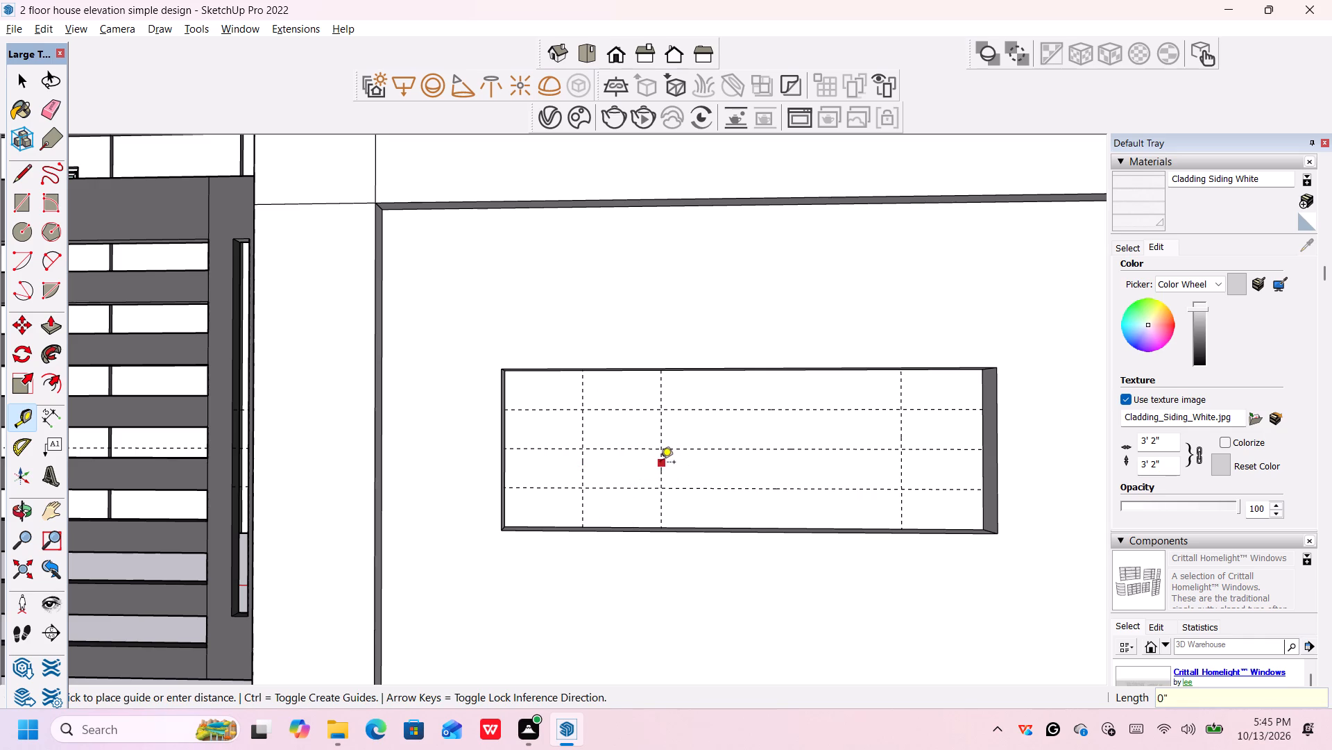
{"action": "left_click", "coordinate": [660, 463]}
{"action": "key", "text": "1"}
{"action": "key", "text": "apostrophe"}
{"action": "key", "text": "Return"}
{"action": "left_click", "coordinate": [742, 467]}
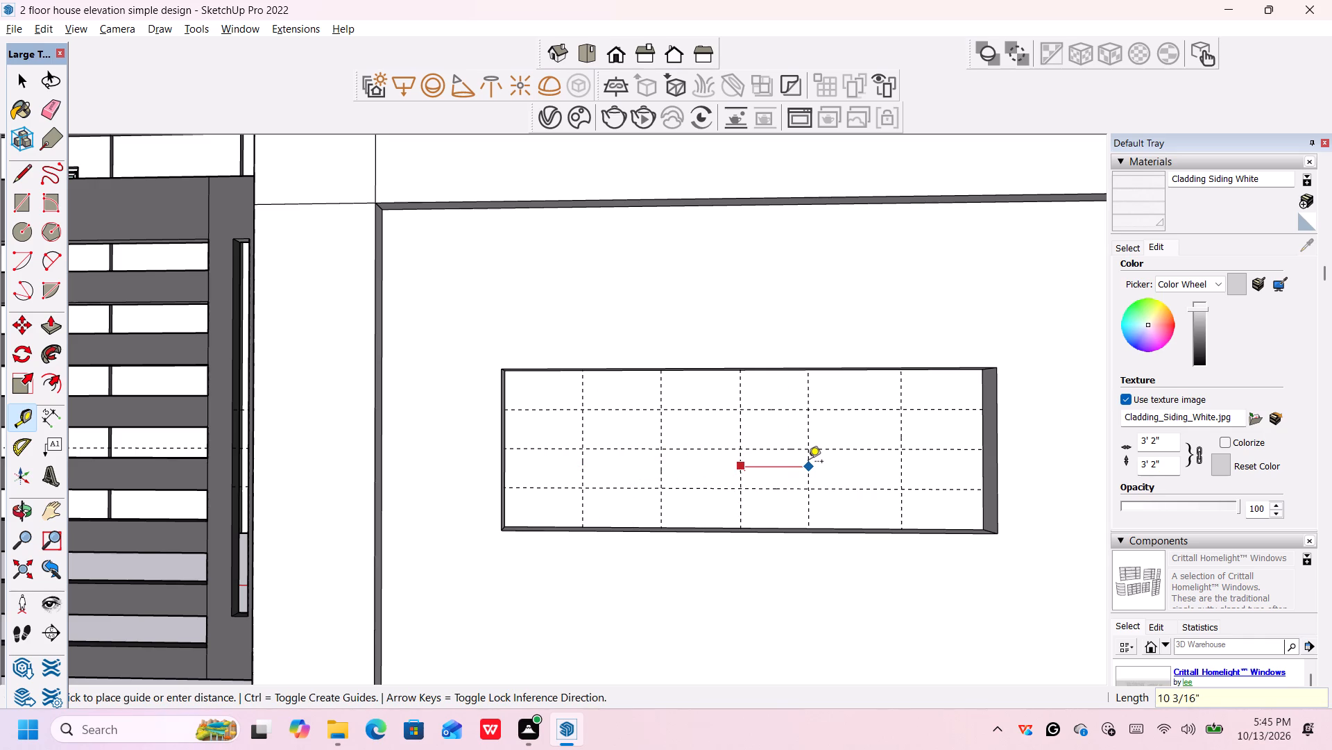
{"action": "type", "text": "1'"}
{"action": "key", "text": "Return"}
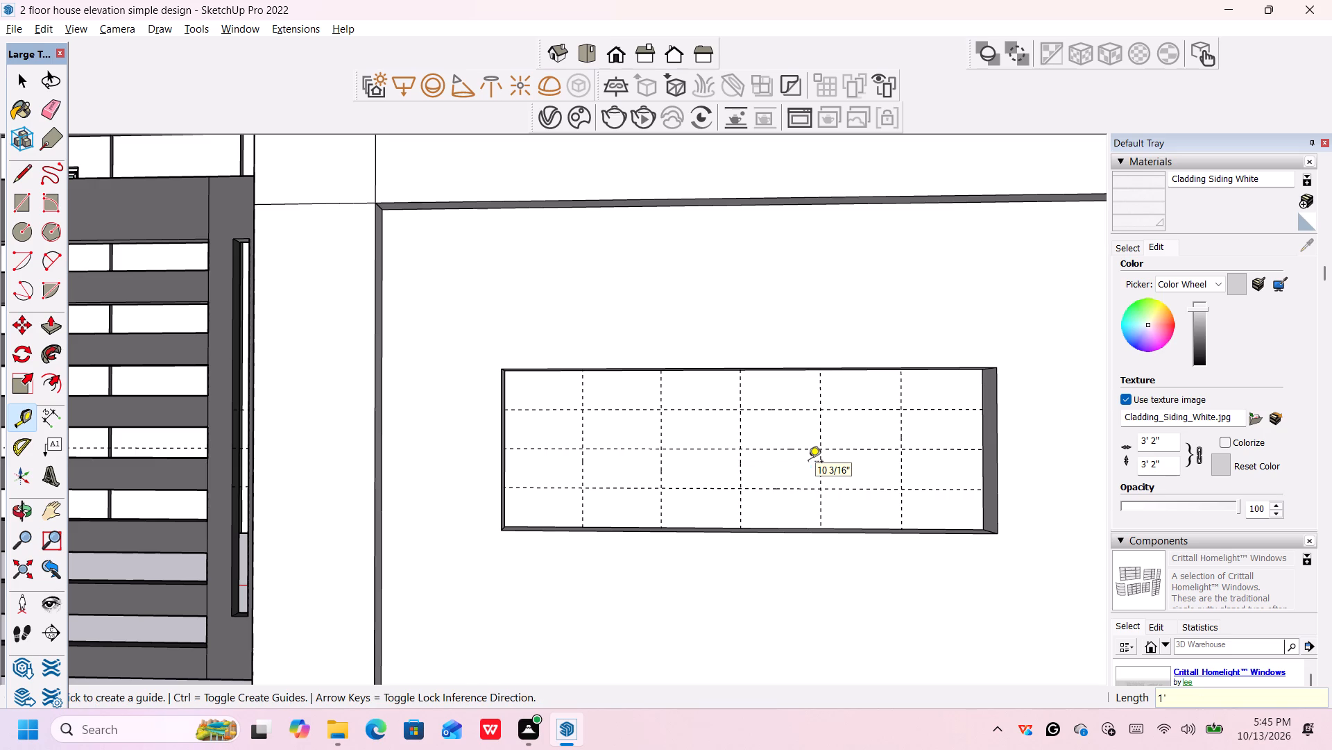
Place four vertical guides on the recess's back face, each 1" to the right of the second through fifth vertical guides.
{"action": "scroll", "coordinate": [842, 501], "scroll_direction": "down", "scroll_amount": 1}
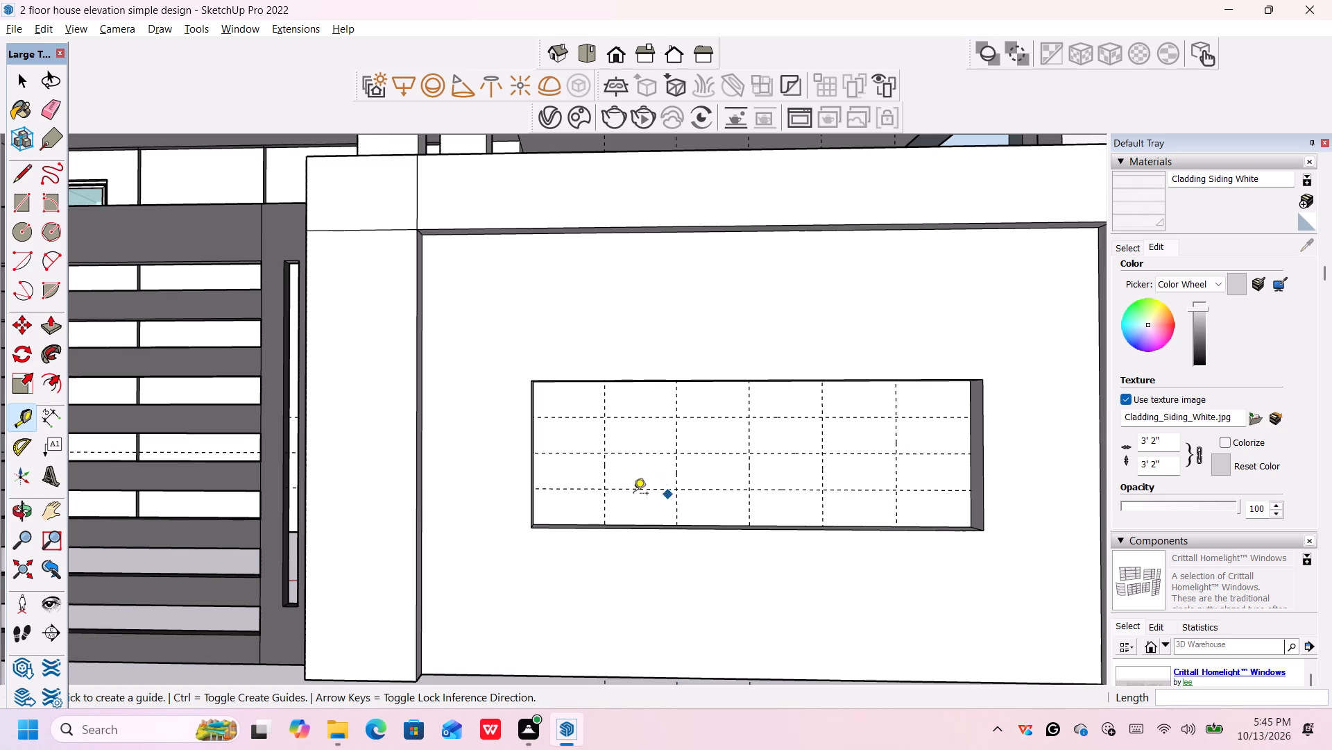
{"action": "scroll", "coordinate": [665, 474], "scroll_direction": "up", "scroll_amount": 1}
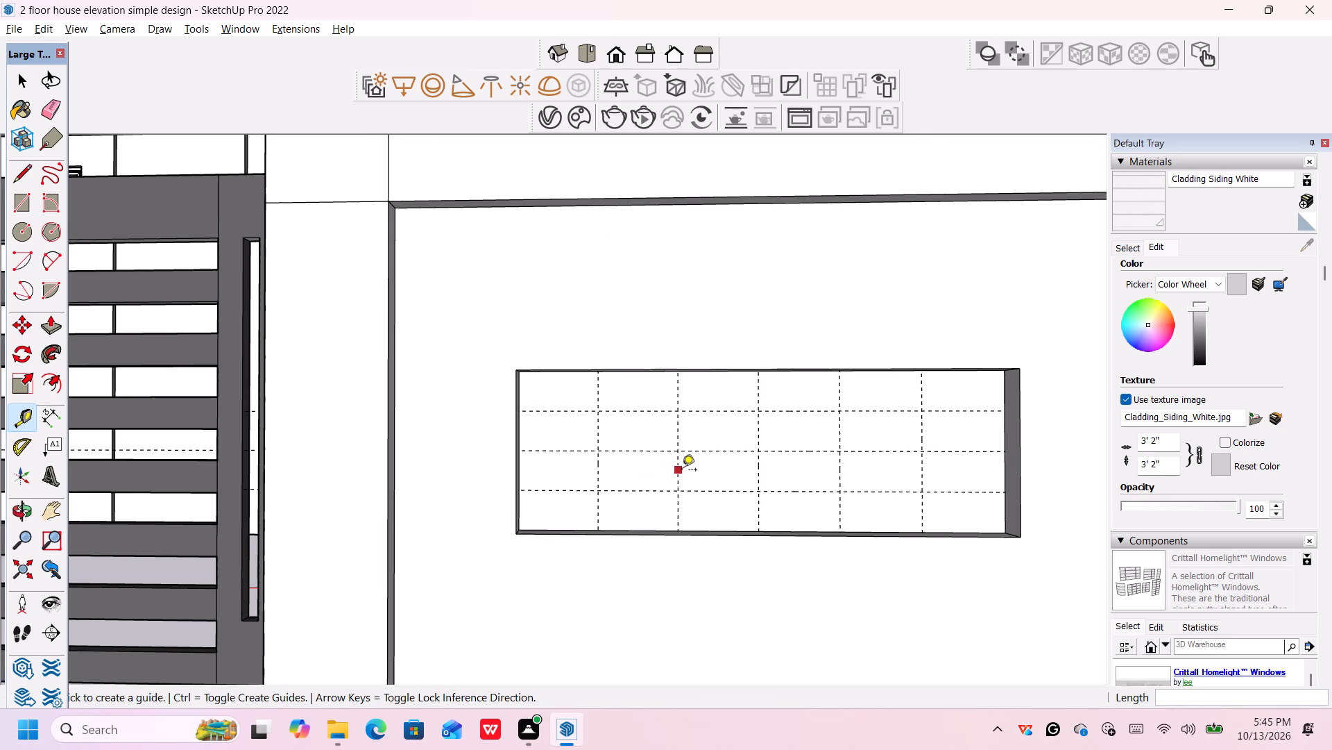
{"action": "scroll", "coordinate": [681, 469], "scroll_direction": "up", "scroll_amount": 1}
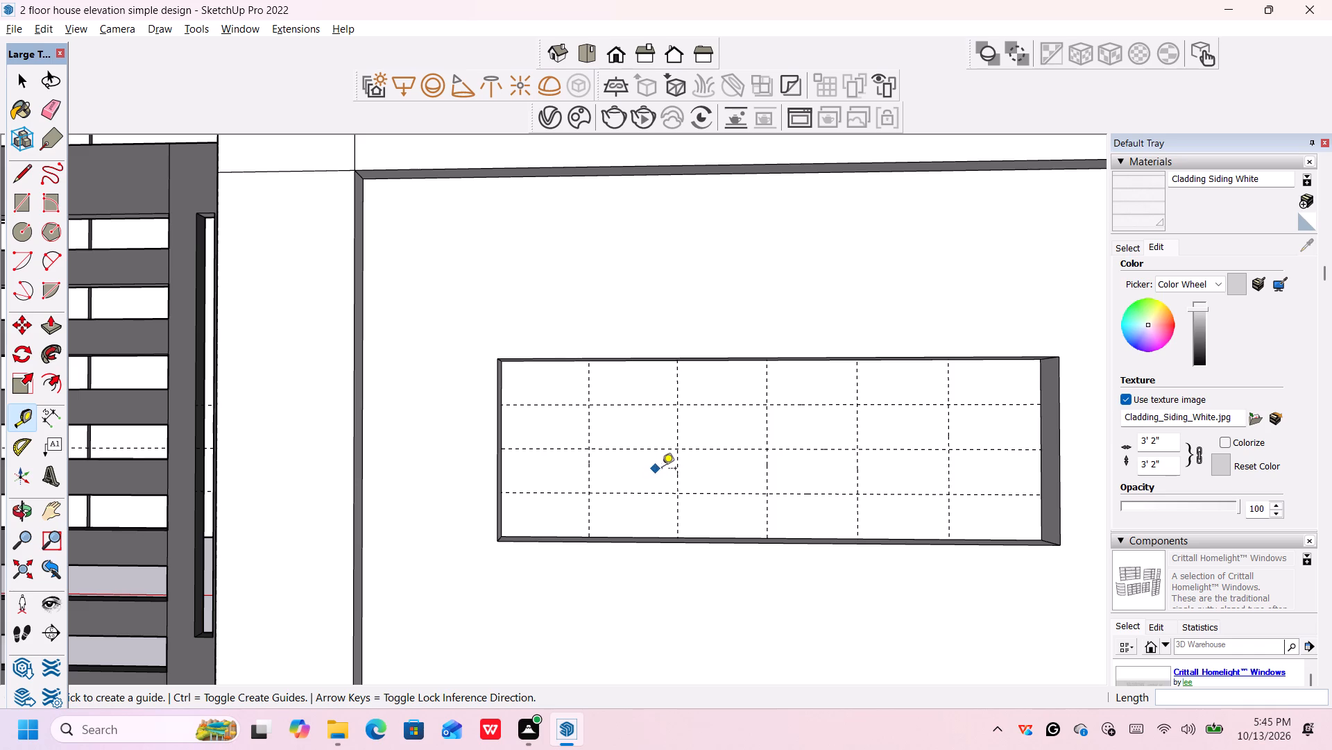
{"action": "left_click", "coordinate": [676, 464]}
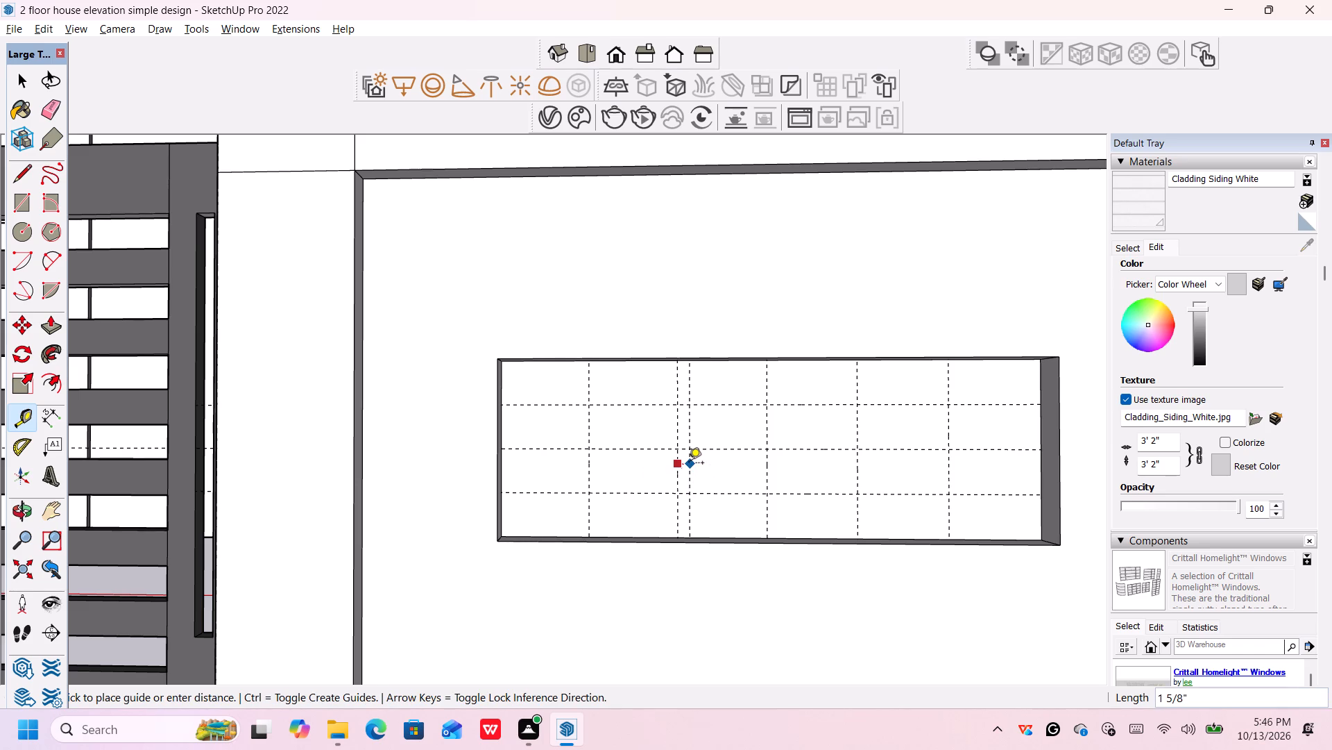
{"action": "type", "text": "1\""}
{"action": "key", "text": "Return"}
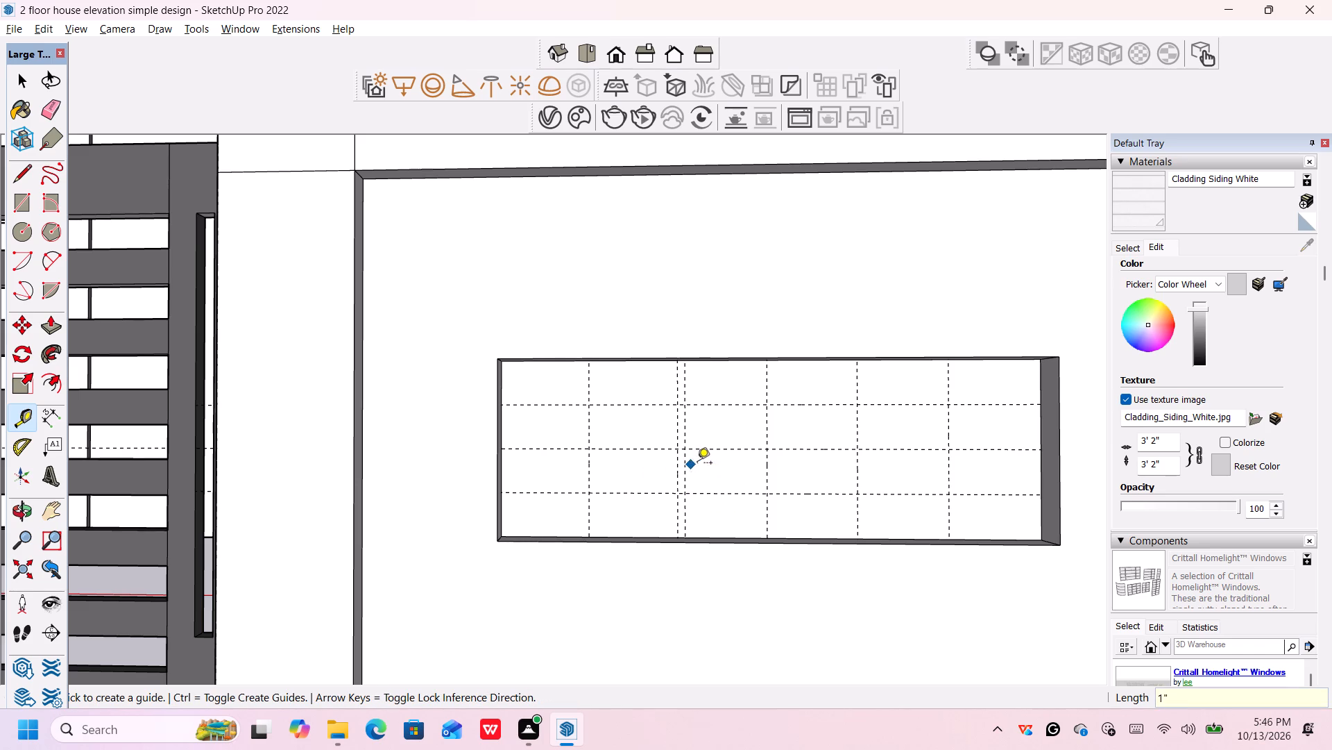
{"action": "left_click", "coordinate": [769, 460]}
{"action": "type", "text": "1\""}
{"action": "key", "text": "Return"}
{"action": "left_click", "coordinate": [861, 462]}
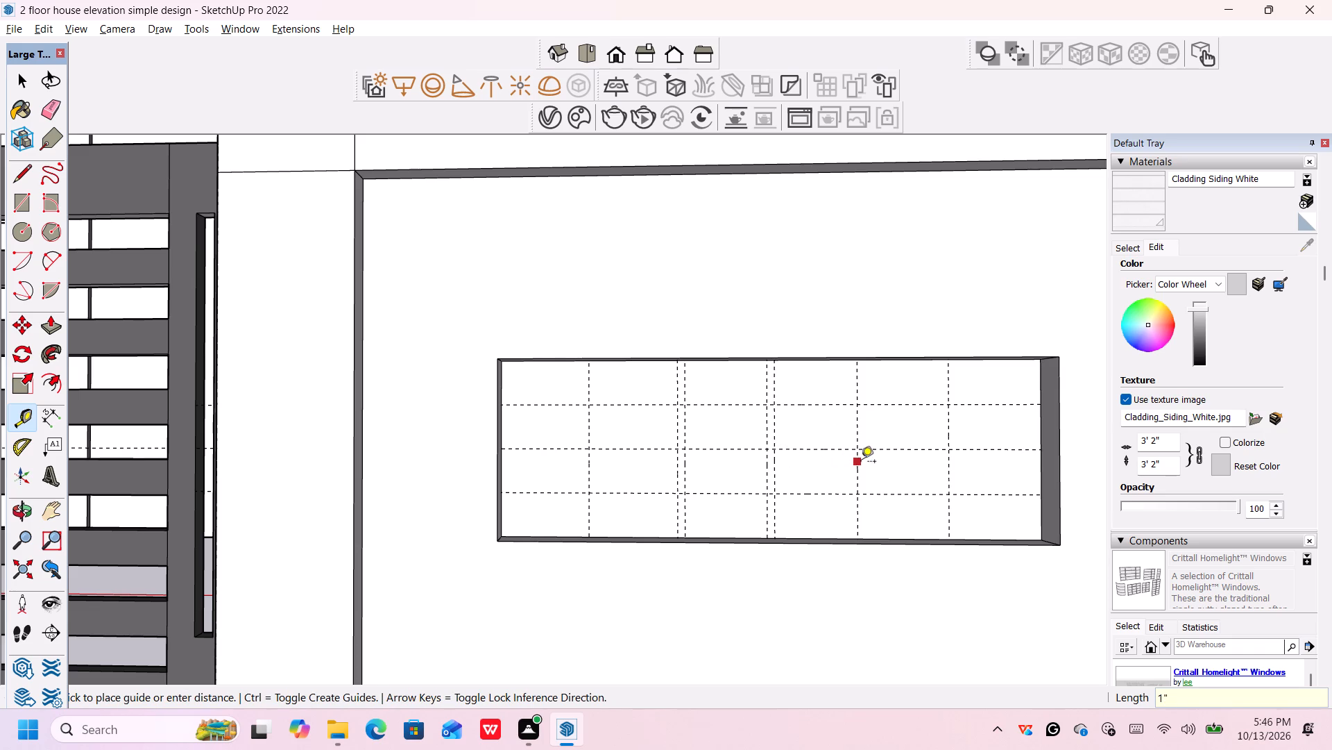
{"action": "type", "text": "1\""}
{"action": "key", "text": "Return"}
{"action": "left_click", "coordinate": [946, 465]}
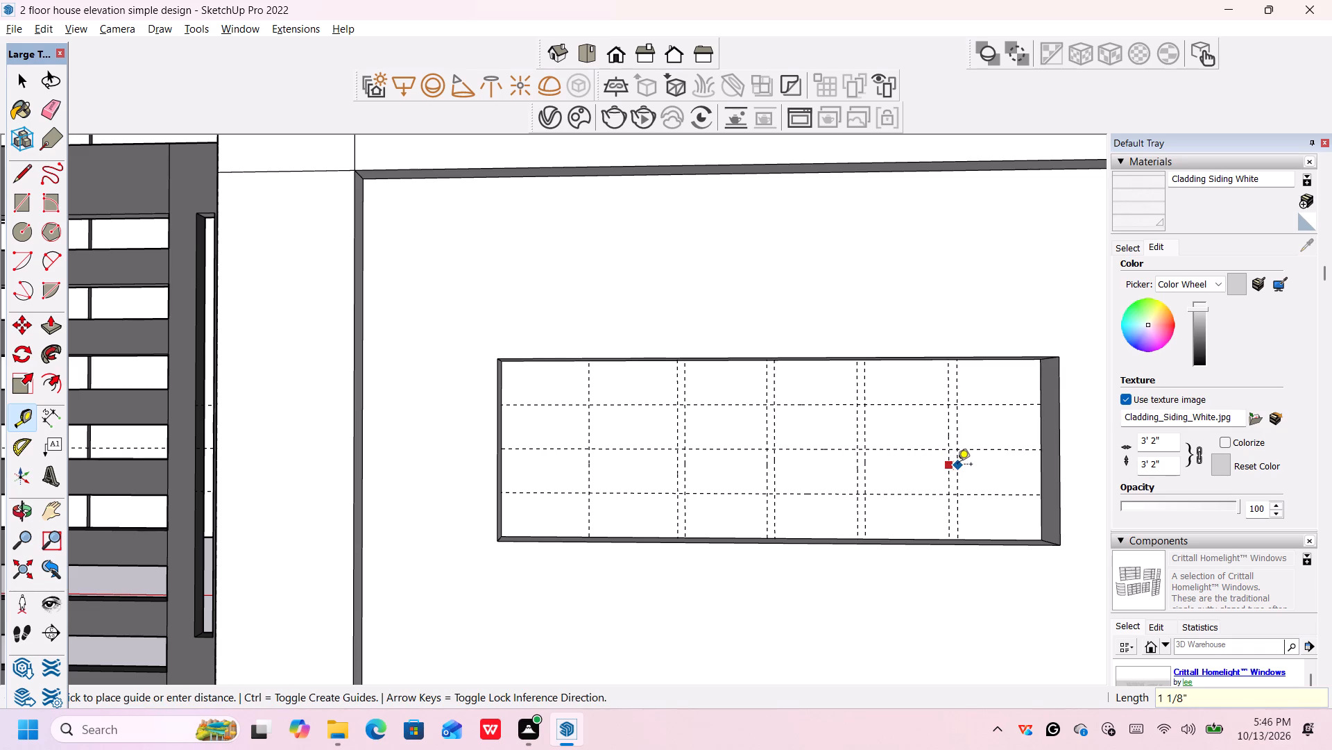
{"action": "key", "text": "1"}
{"action": "key", "text": "shift+quotedbl"}
{"action": "key", "text": "Return"}
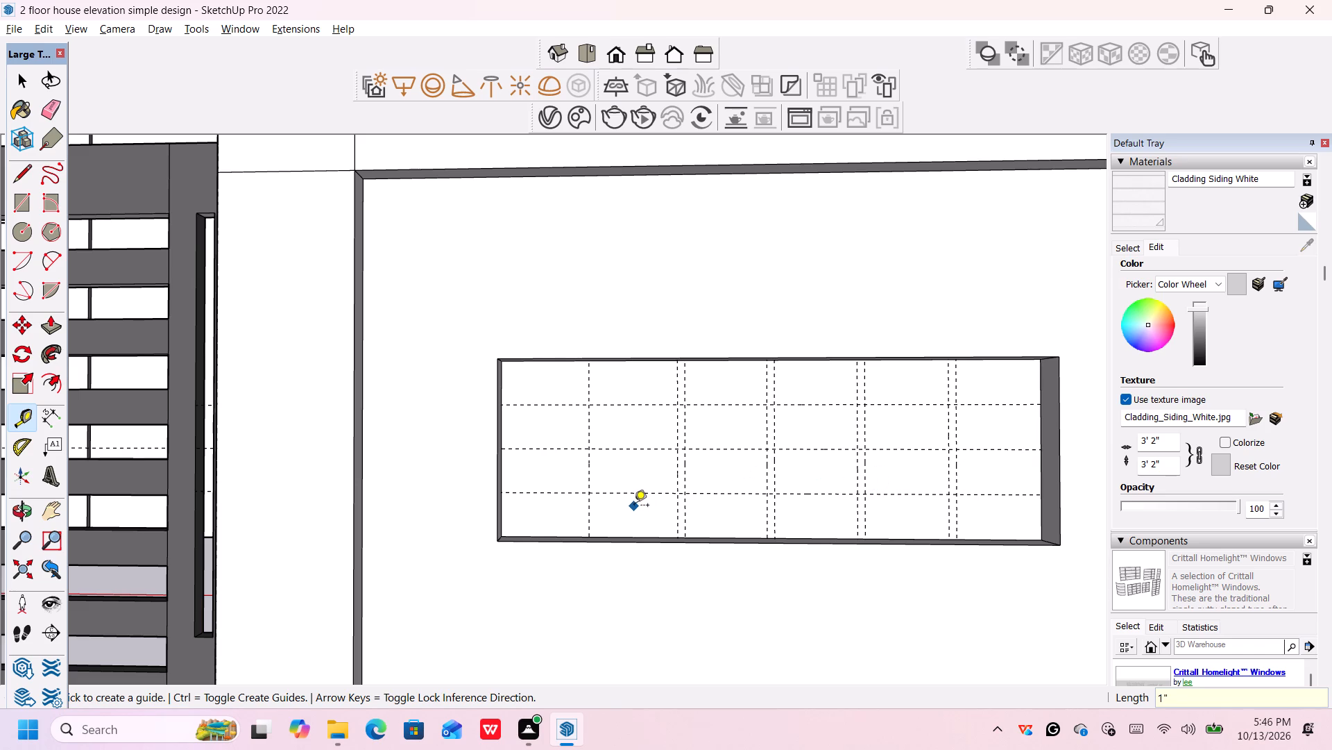
{"action": "key", "text": "space"}
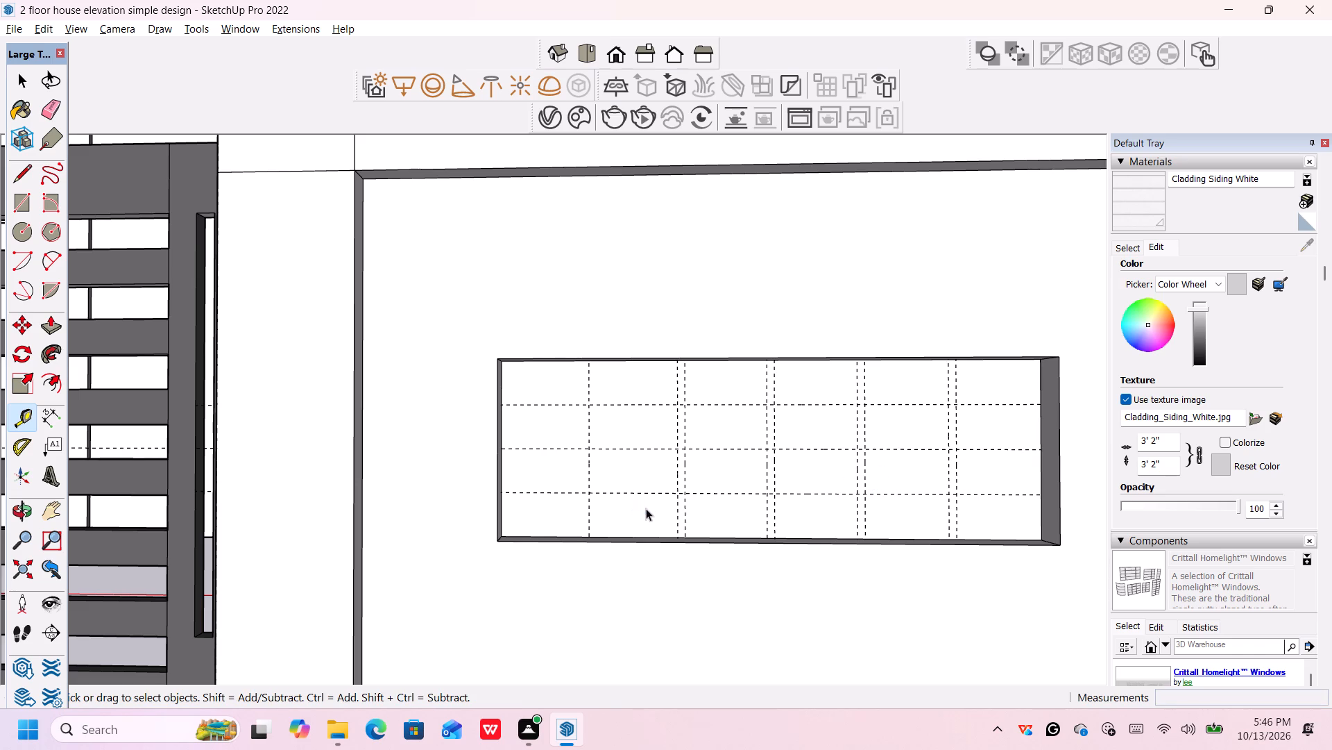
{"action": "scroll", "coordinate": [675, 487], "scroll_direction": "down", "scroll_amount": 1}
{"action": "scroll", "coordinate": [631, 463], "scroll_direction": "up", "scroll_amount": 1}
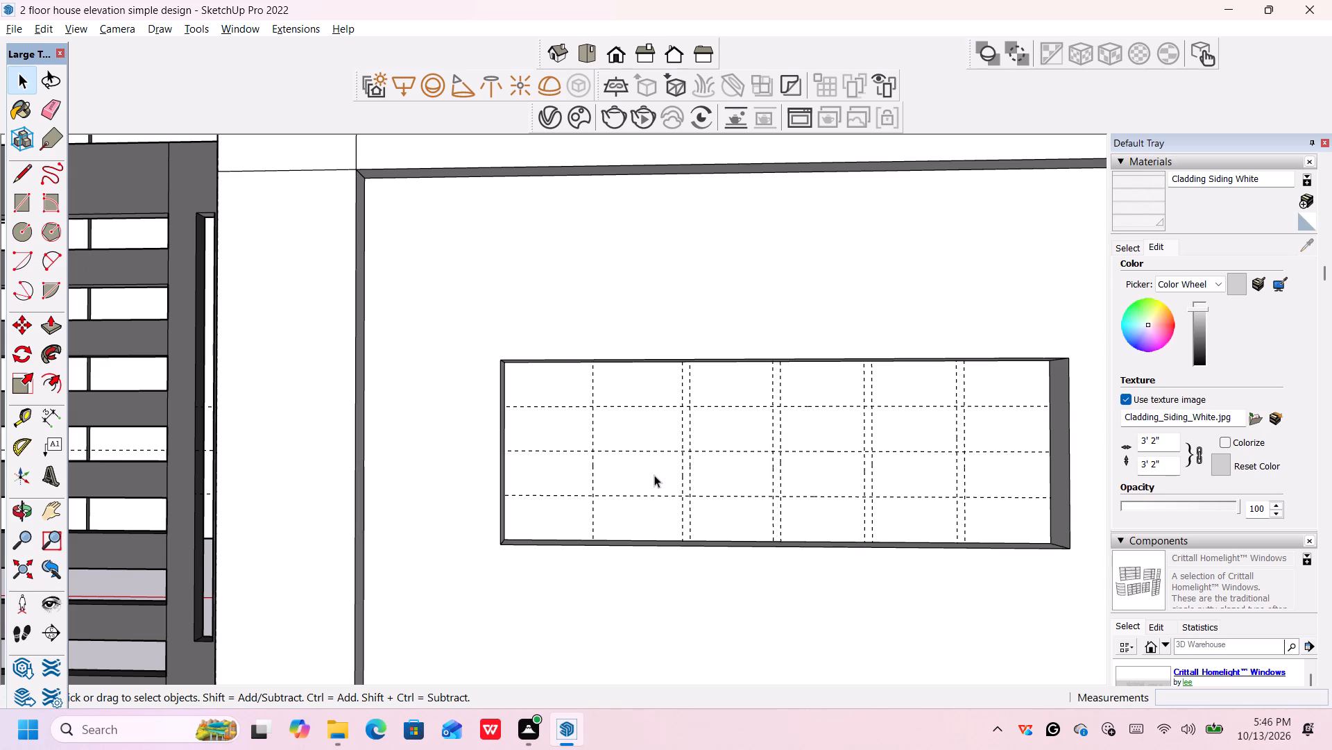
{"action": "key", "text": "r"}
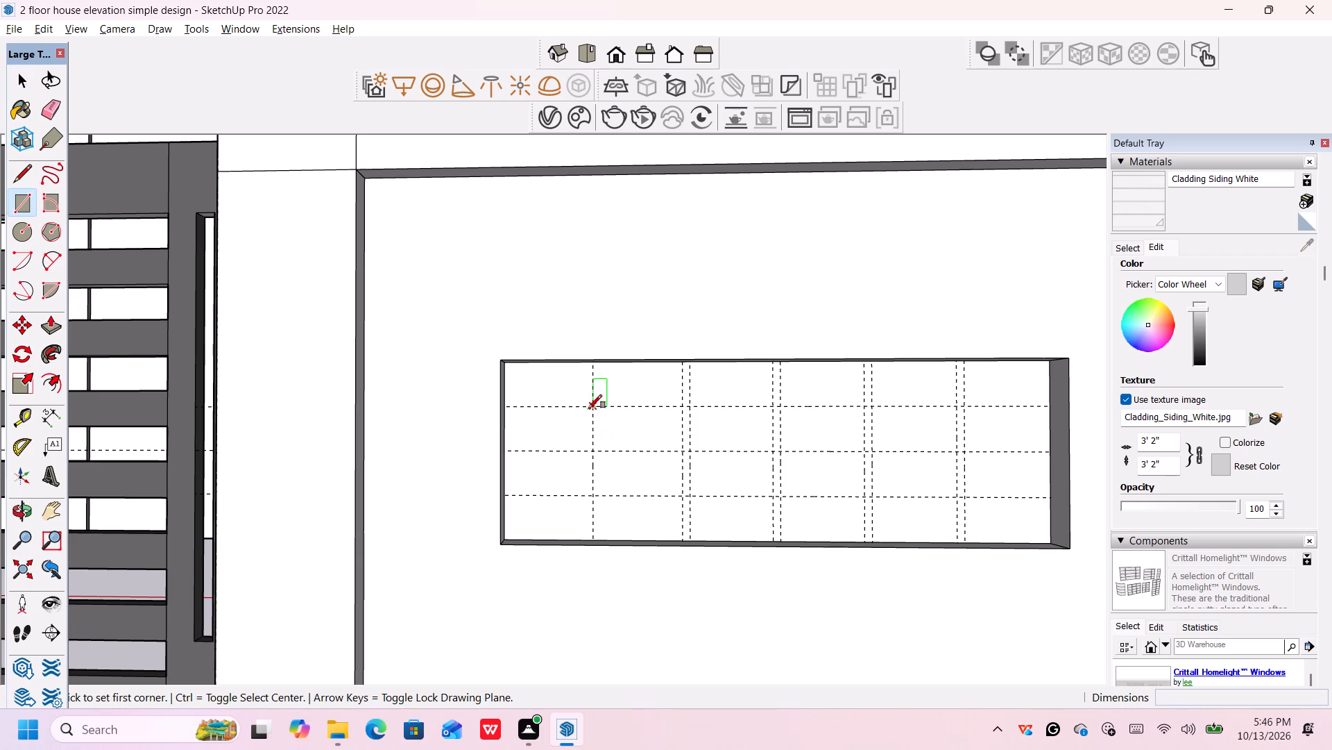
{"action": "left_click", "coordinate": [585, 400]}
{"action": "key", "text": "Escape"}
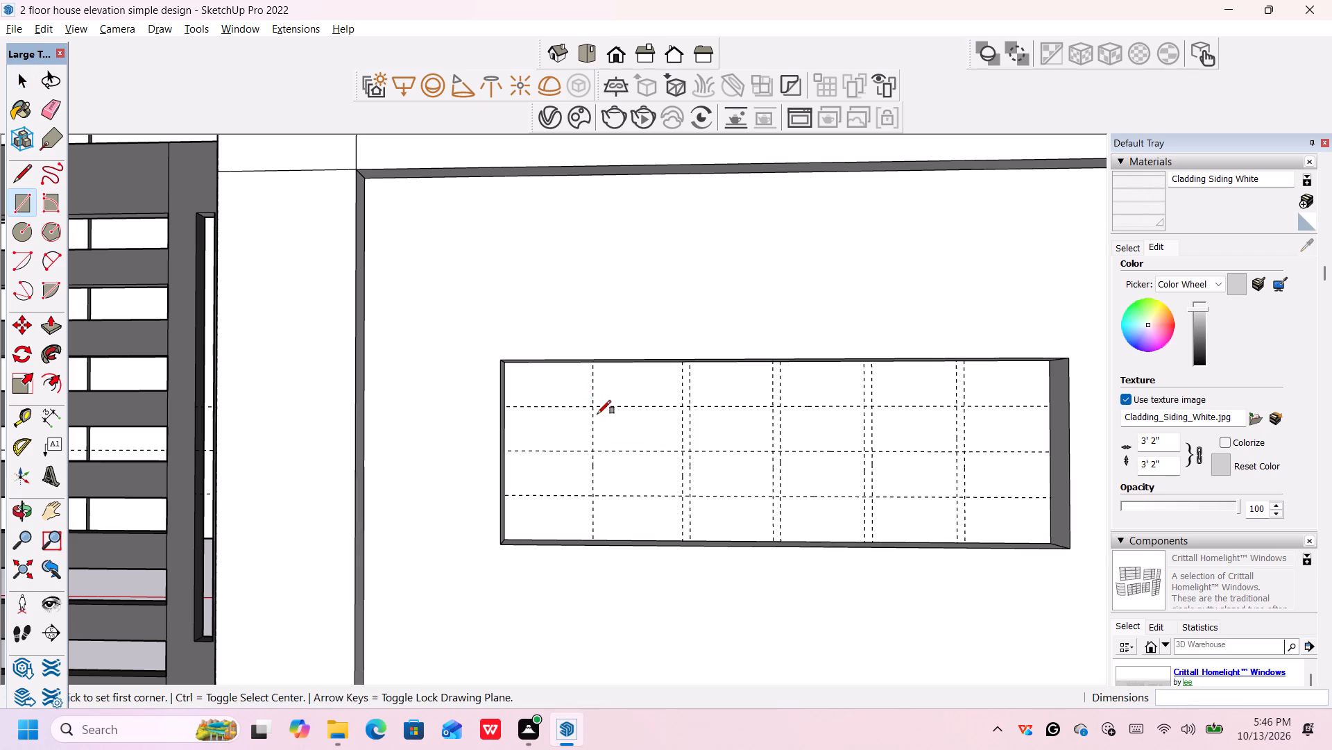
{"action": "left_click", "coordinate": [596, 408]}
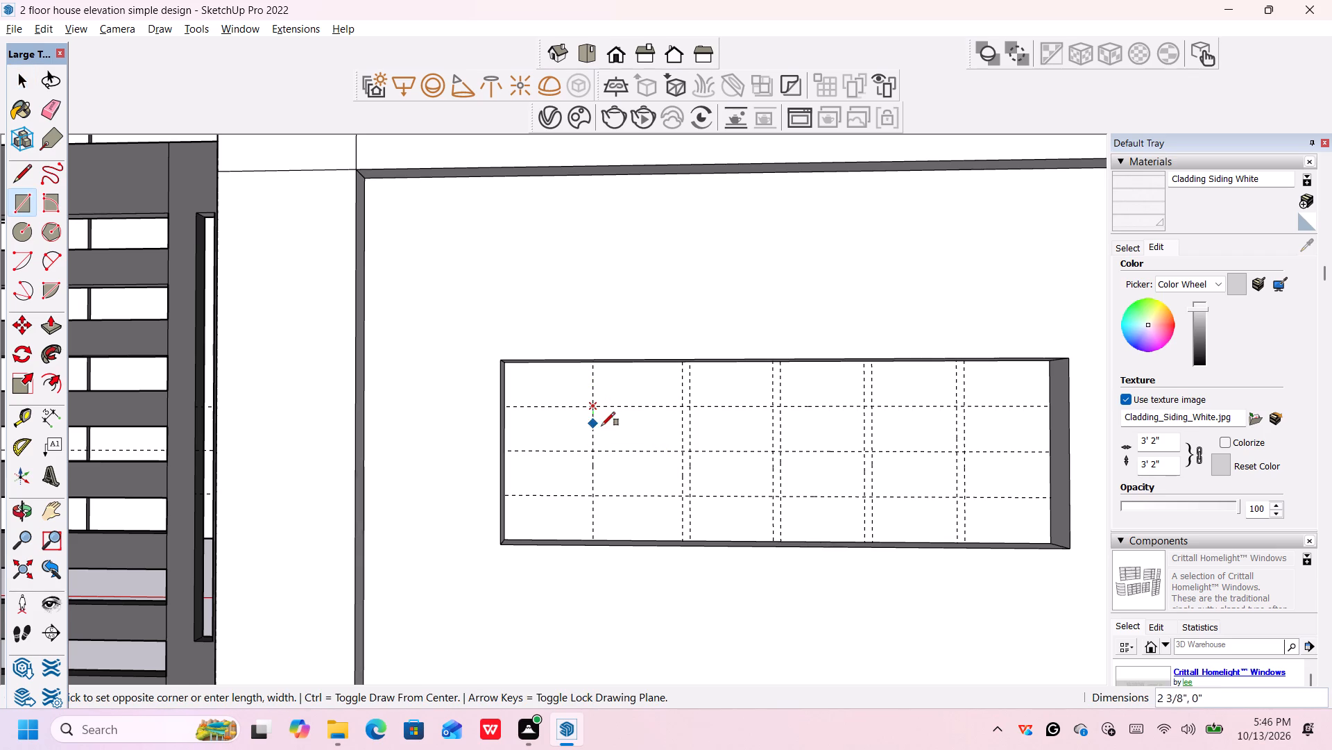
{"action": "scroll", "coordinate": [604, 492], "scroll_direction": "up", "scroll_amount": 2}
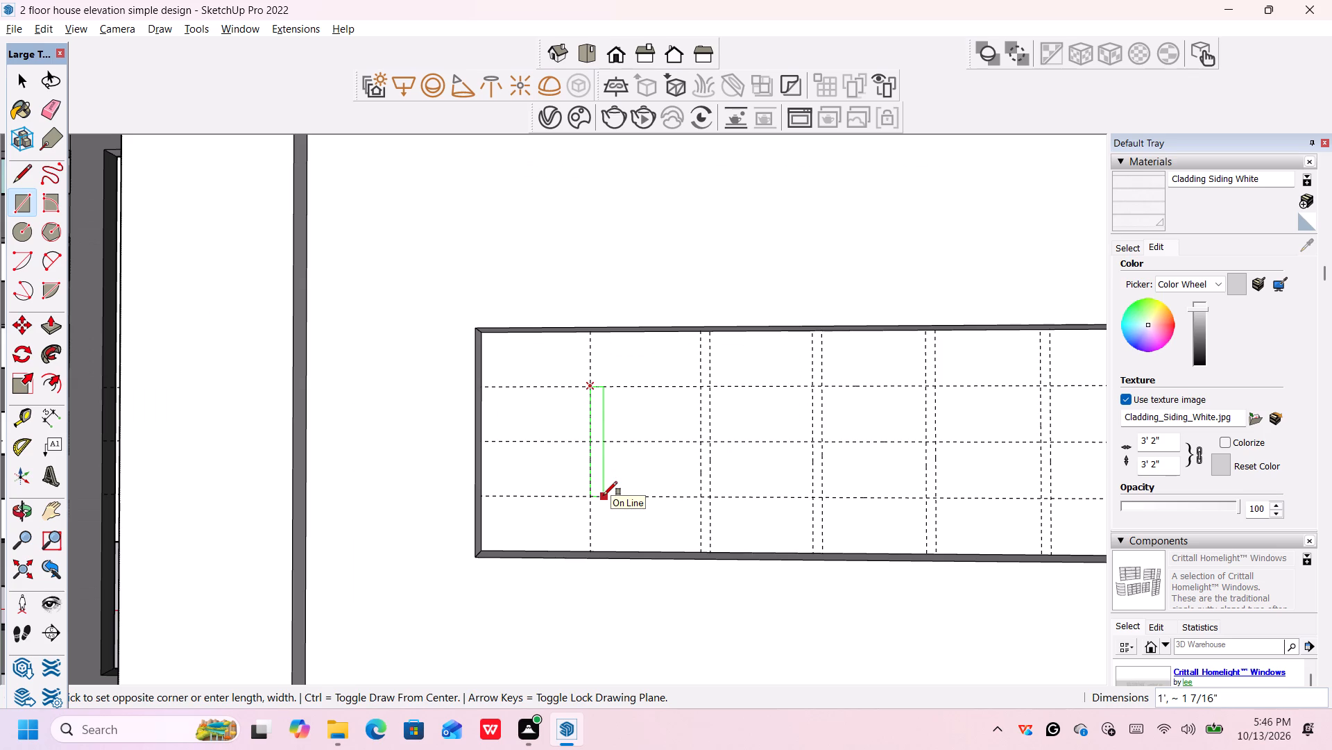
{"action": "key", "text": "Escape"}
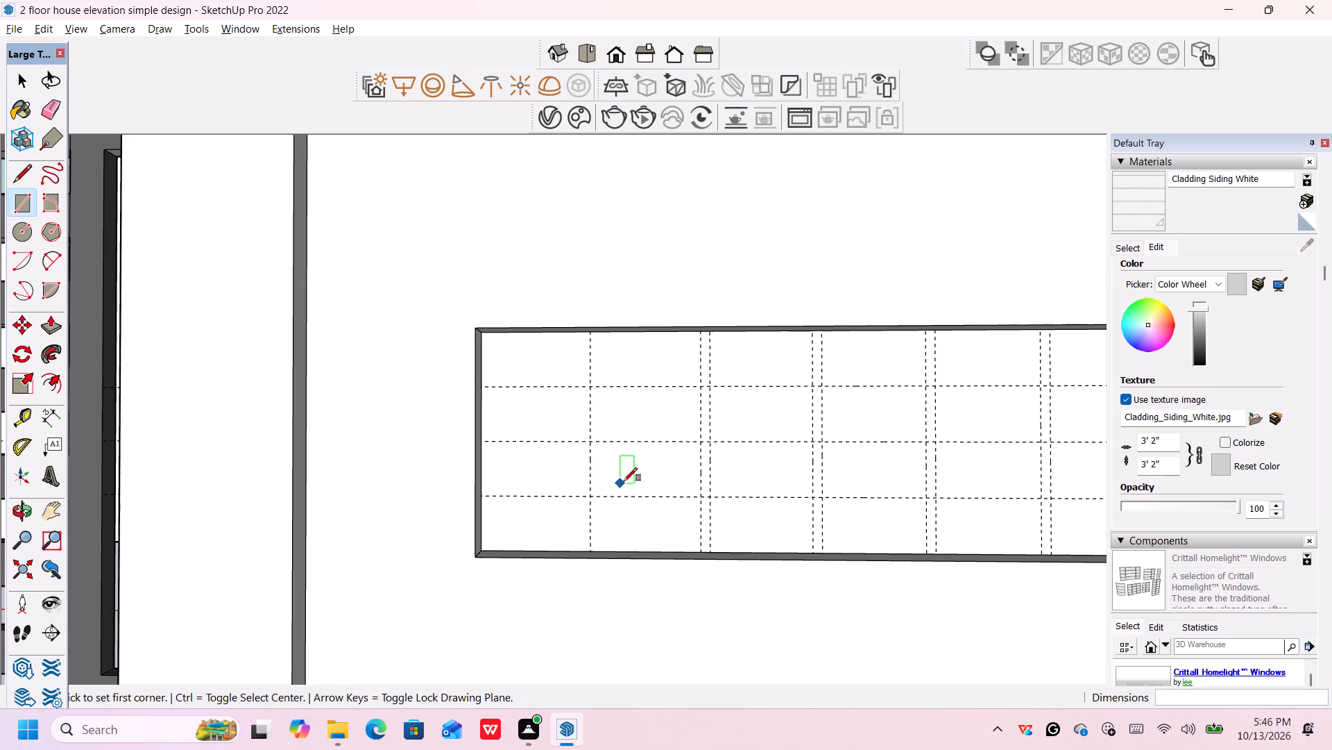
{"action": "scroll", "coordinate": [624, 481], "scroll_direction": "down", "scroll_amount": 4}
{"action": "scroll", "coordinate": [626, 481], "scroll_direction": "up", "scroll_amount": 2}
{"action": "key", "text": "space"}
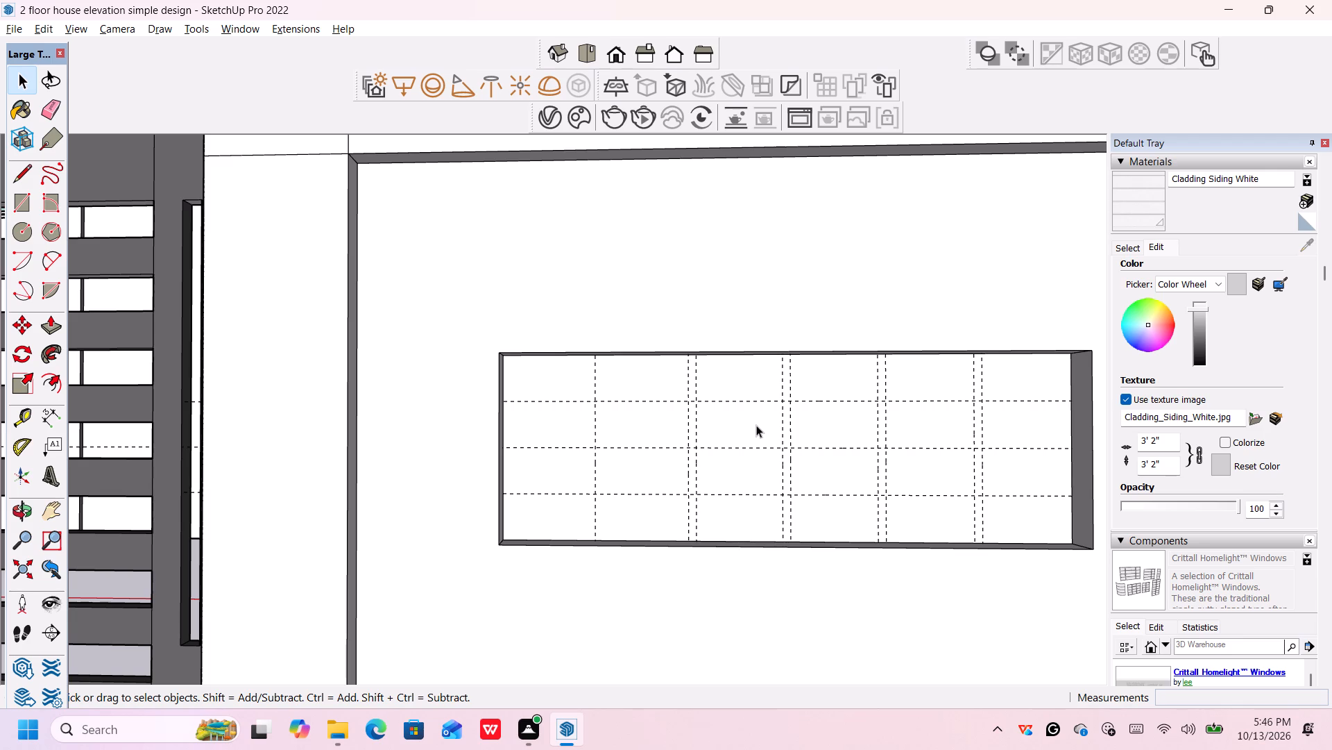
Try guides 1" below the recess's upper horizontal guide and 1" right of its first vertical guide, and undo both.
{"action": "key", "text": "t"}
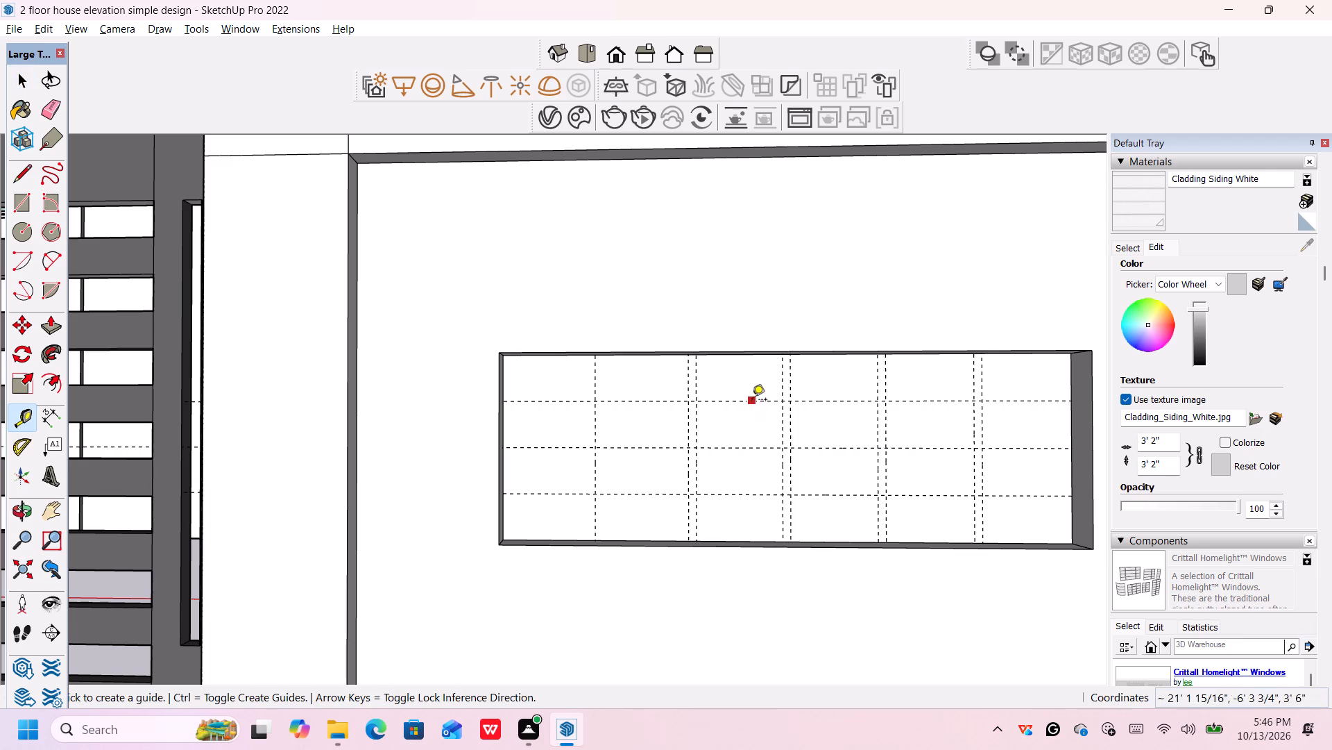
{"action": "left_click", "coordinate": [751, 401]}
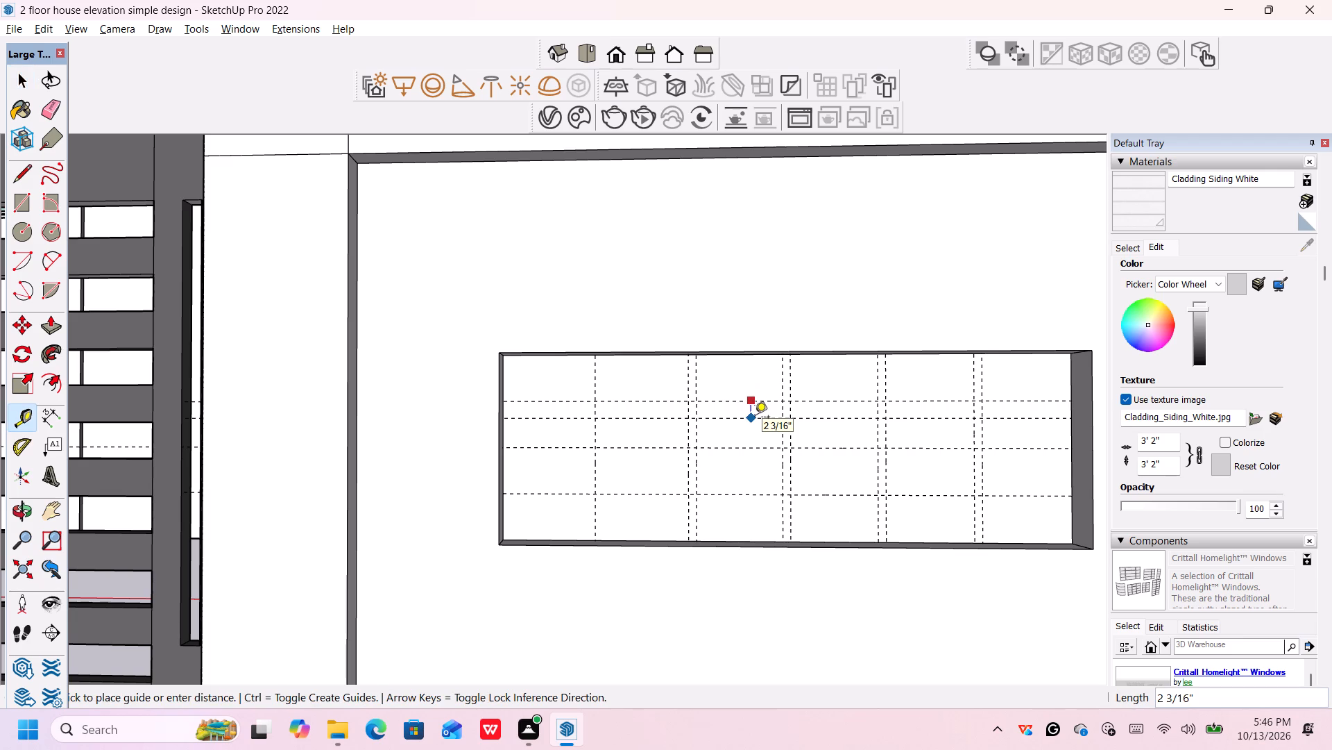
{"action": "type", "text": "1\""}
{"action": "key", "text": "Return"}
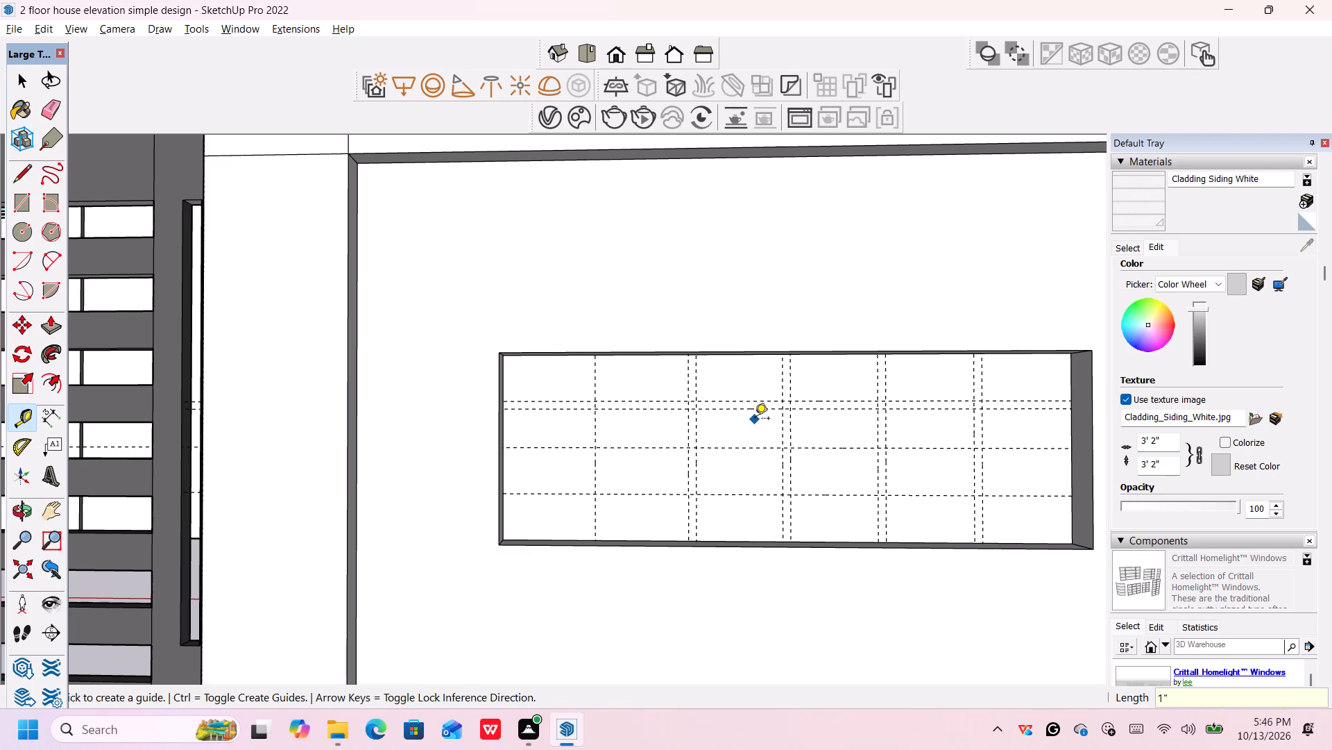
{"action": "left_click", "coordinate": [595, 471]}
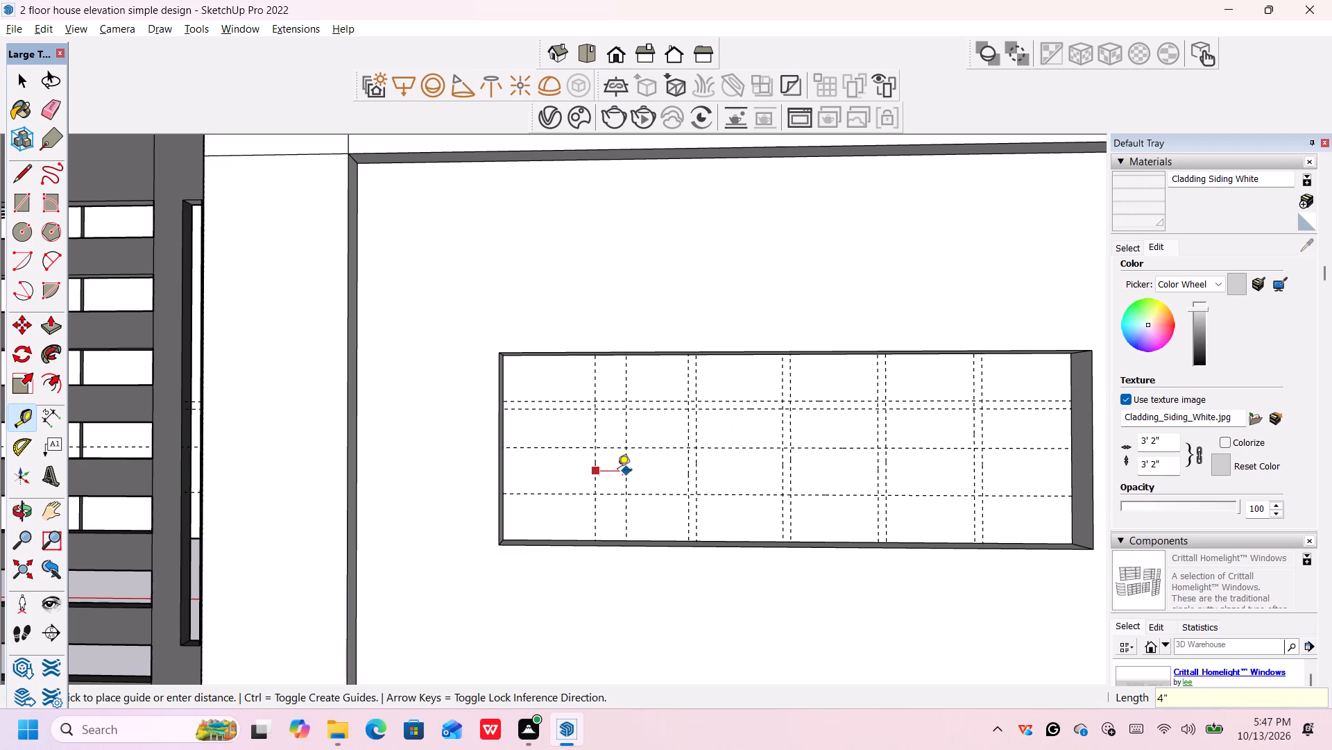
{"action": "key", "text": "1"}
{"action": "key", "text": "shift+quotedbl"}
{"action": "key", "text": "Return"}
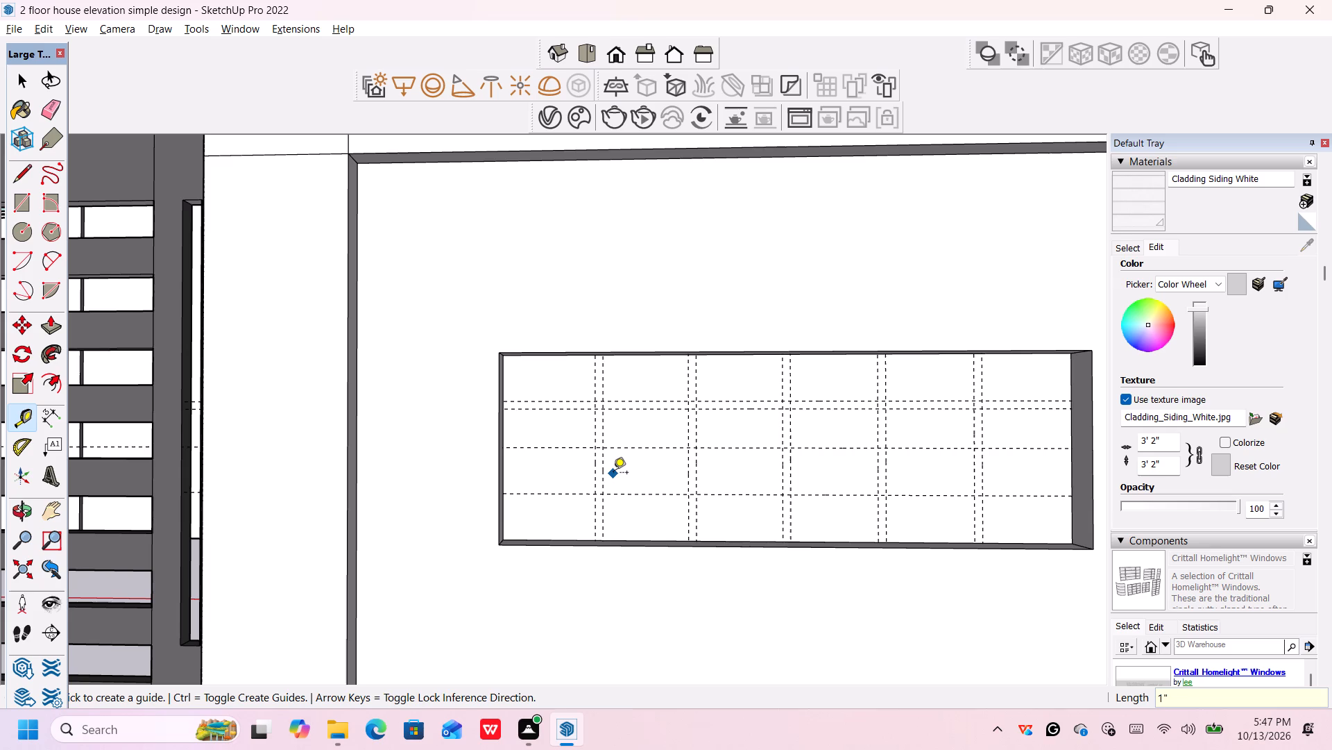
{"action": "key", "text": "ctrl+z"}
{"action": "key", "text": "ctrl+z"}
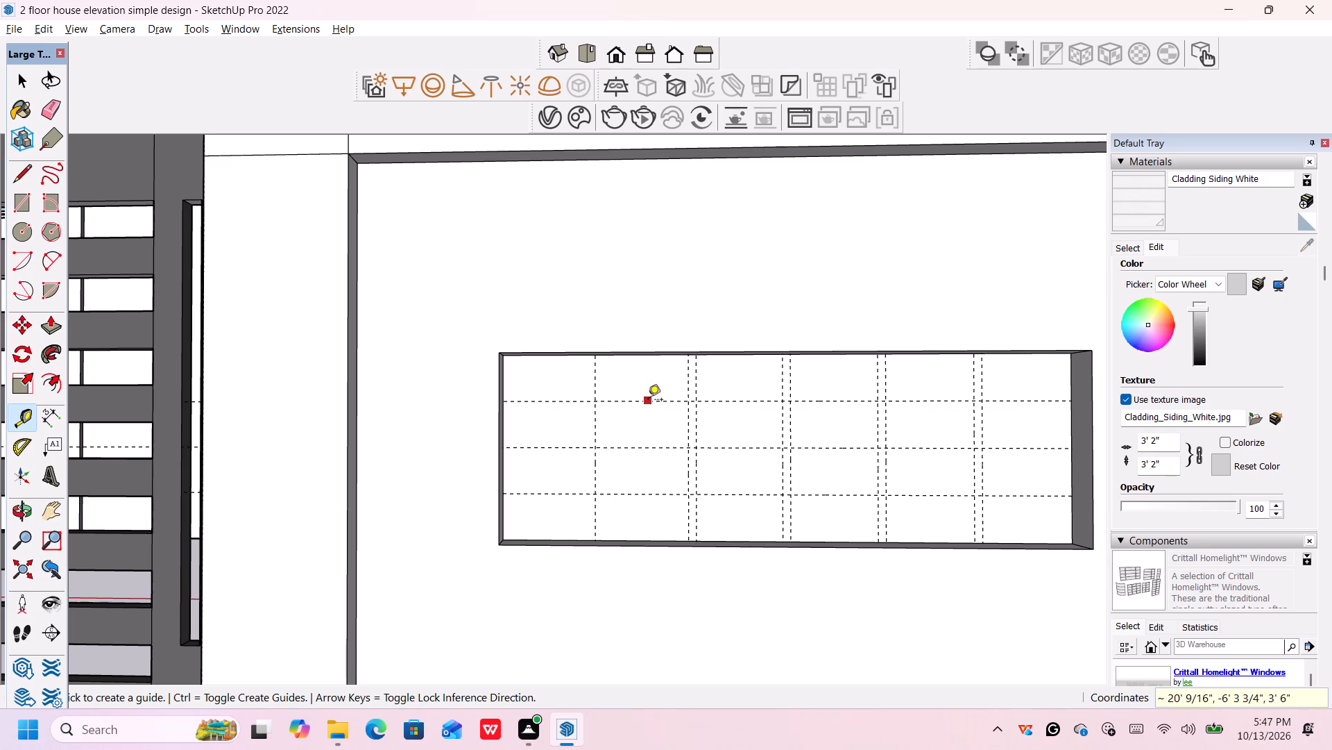
Place a horizontal guide 1.5" below the recess's upper horizontal guide.
{"action": "left_click", "coordinate": [648, 401]}
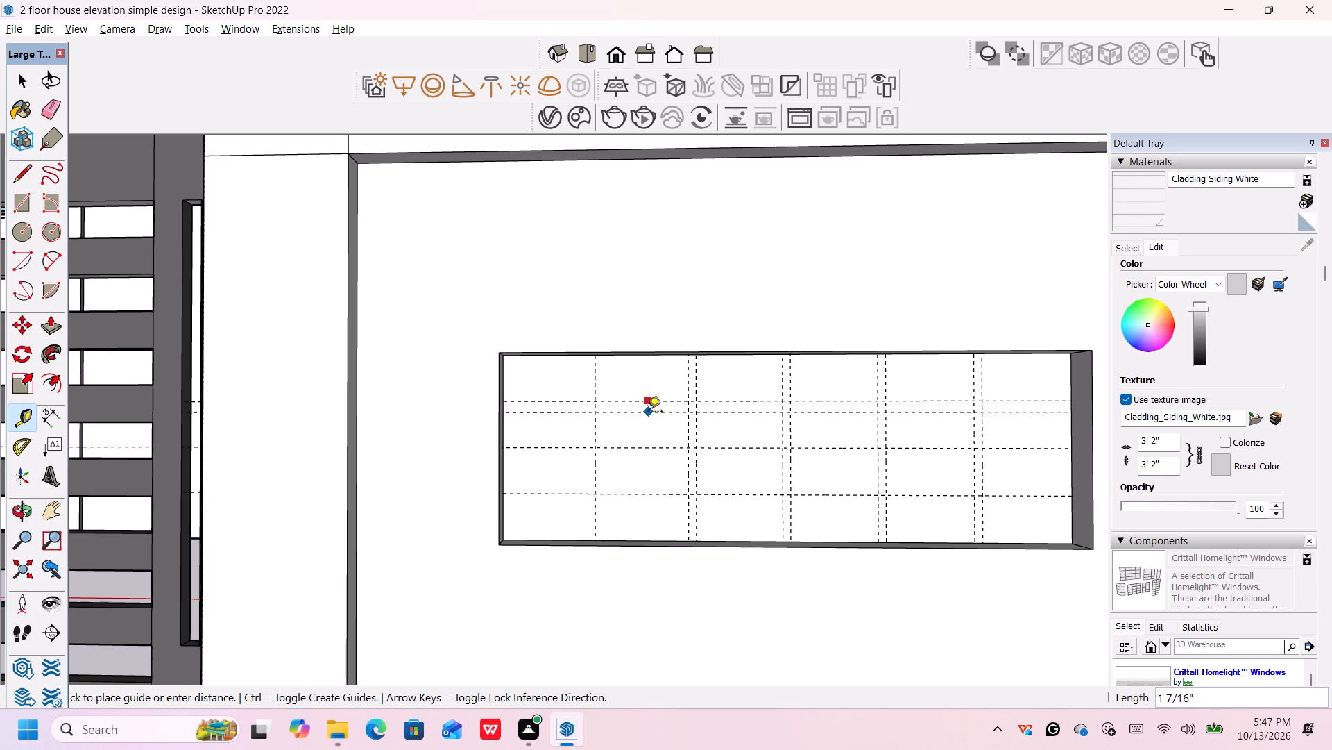
{"action": "type", "text": "1."}
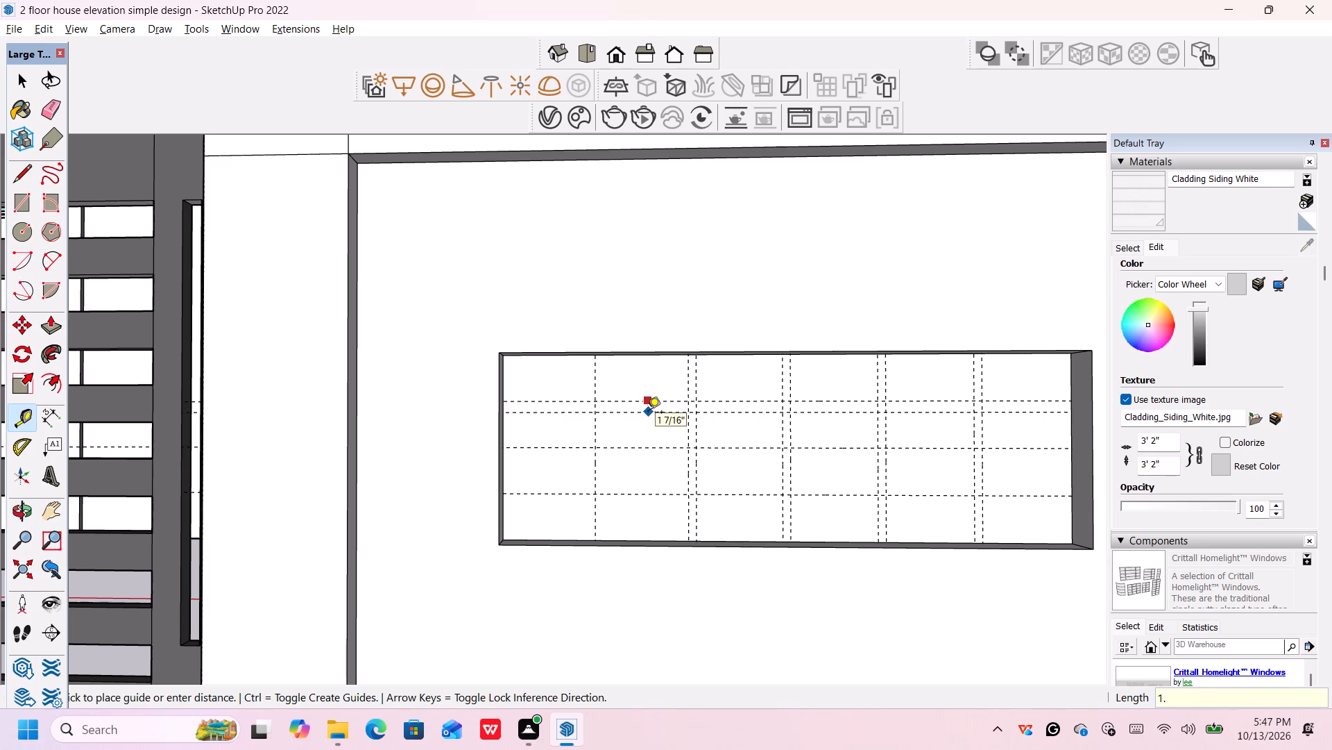
{"action": "key", "text": "5"}
{"action": "key", "text": "shift+quotedbl"}
{"action": "key", "text": "Return"}
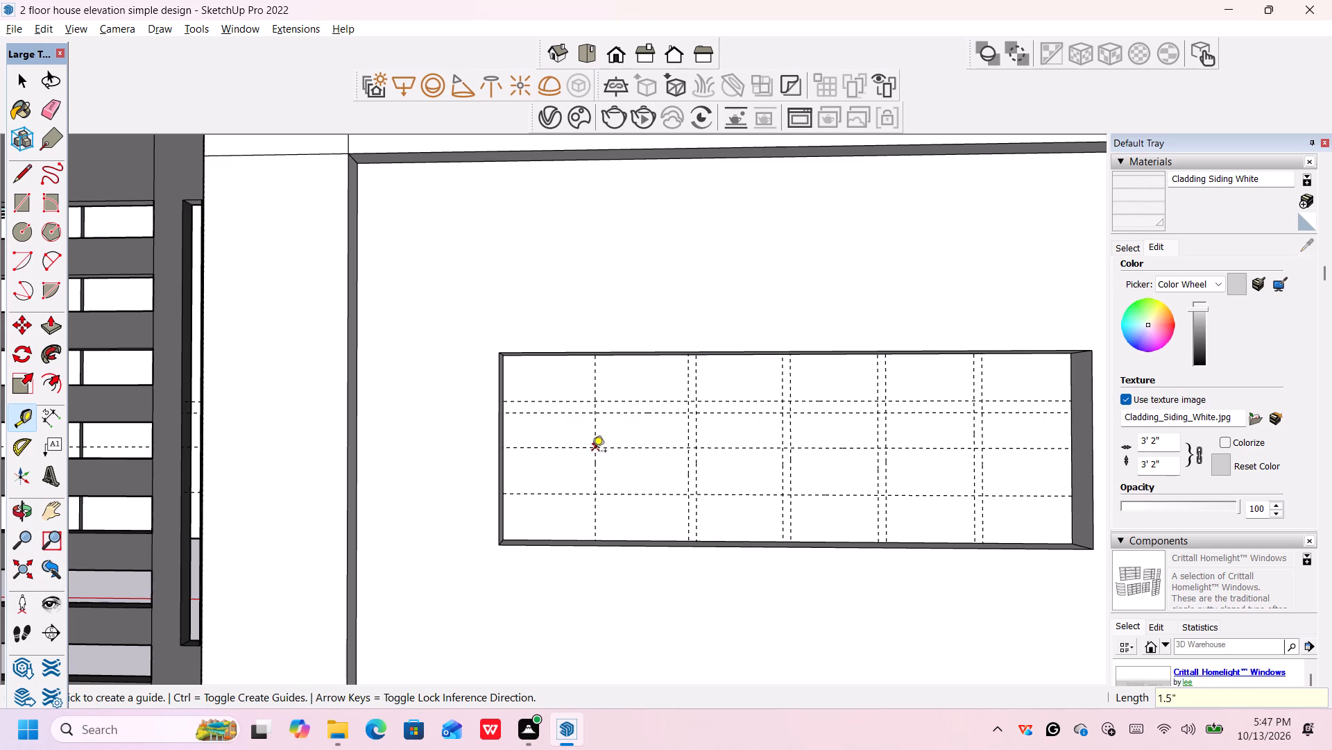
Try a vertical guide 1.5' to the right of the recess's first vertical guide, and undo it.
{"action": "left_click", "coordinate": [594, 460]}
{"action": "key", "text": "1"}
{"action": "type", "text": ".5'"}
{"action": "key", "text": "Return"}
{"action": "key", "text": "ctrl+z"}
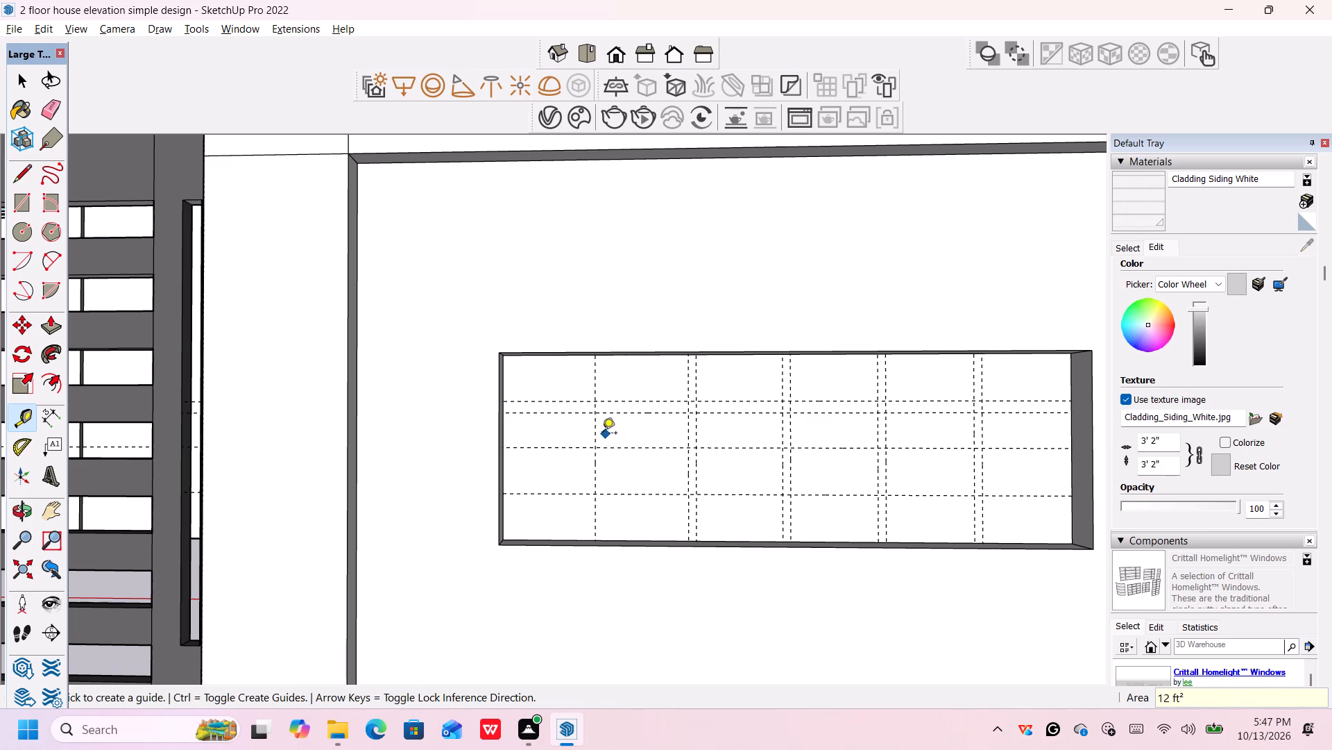
Place a vertical guide 1.5" to the right of the recess's first vertical guide.
{"action": "left_click", "coordinate": [594, 434]}
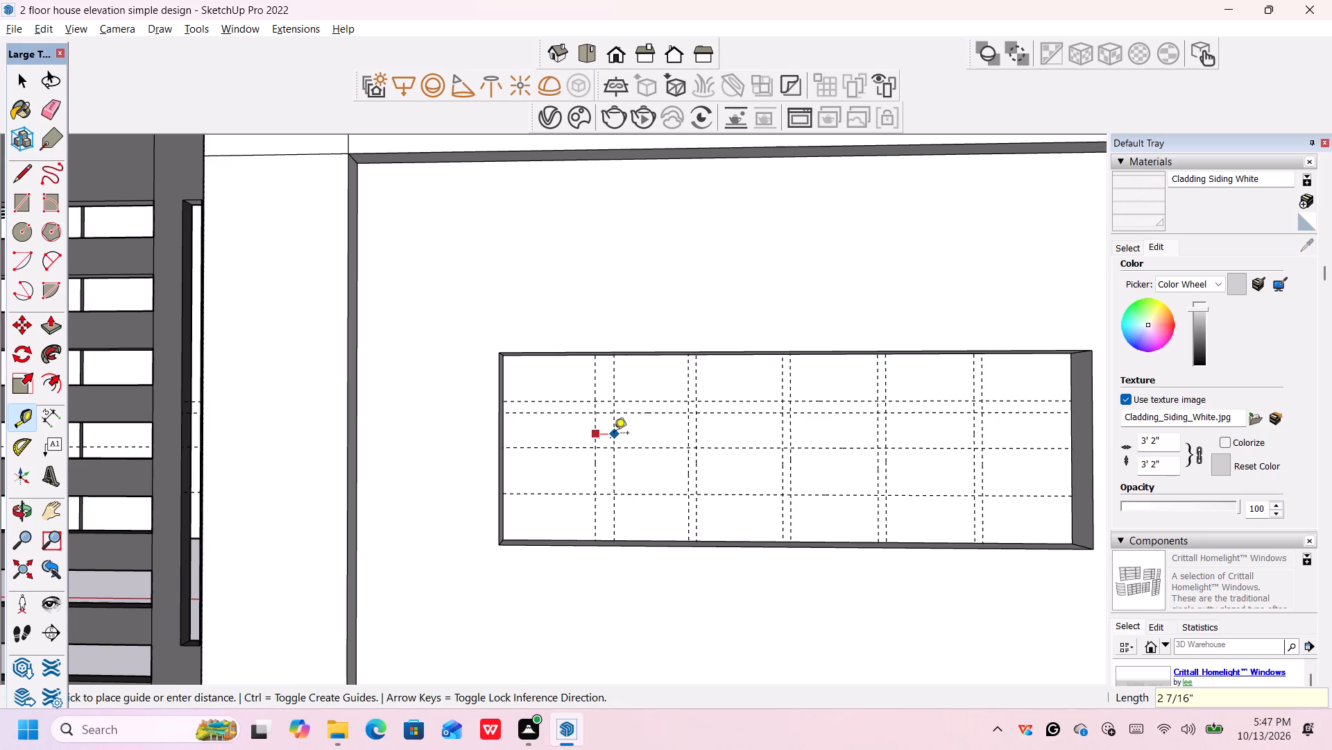
{"action": "type", "text": "1."}
{"action": "key", "text": "5"}
{"action": "key", "text": "shift+quotedbl"}
{"action": "key", "text": "Return"}
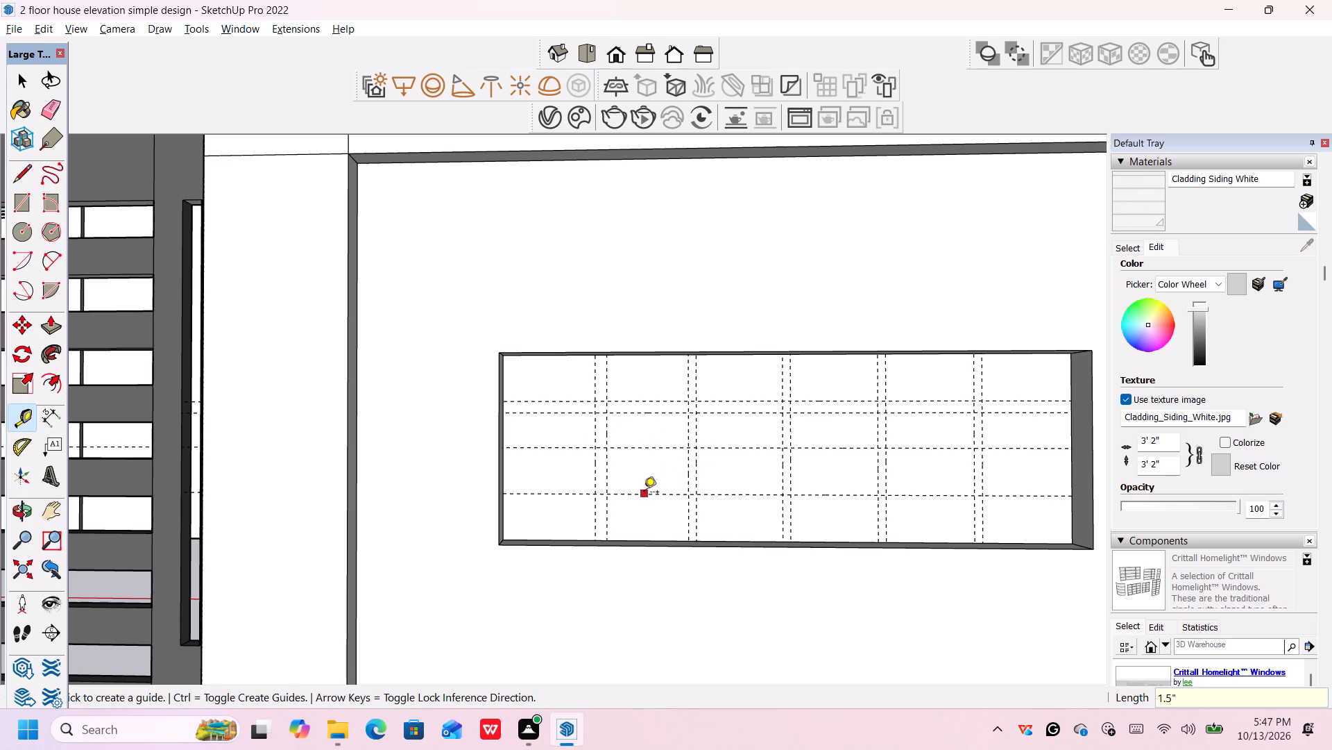
Place a horizontal guide 1" below the recess's mid-height horizontal guide.
{"action": "left_click", "coordinate": [637, 448]}
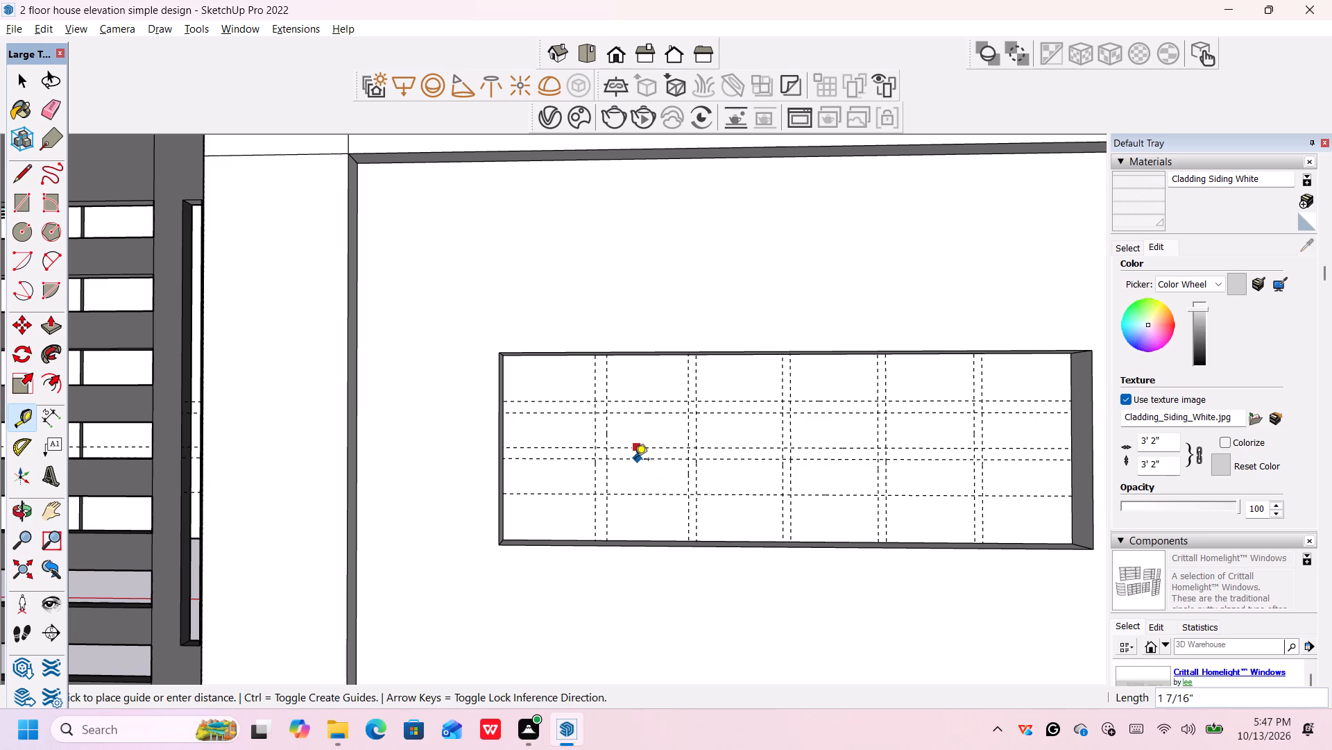
{"action": "key", "text": "1"}
{"action": "key", "text": "shift+quotedbl"}
{"action": "key", "text": "Return"}
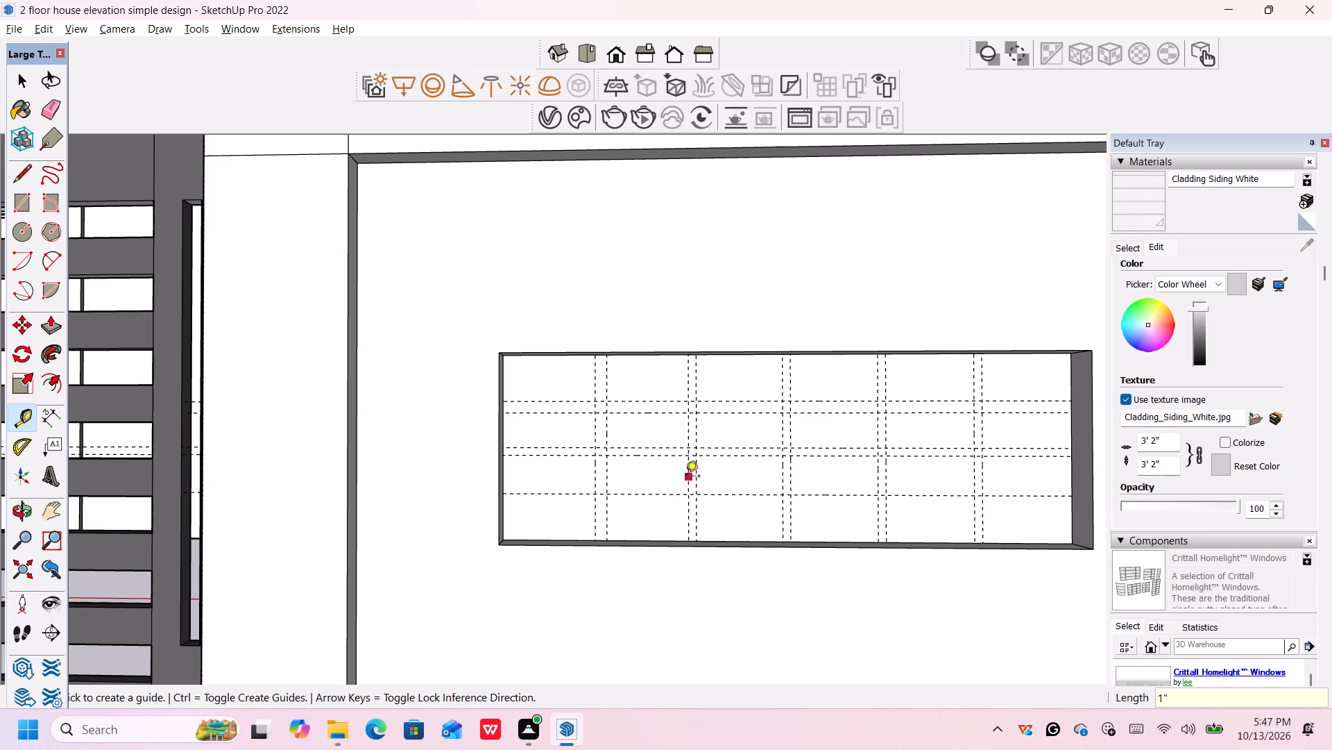
Place a vertical guide about 4" to the left of the recess's second vertical guide pair.
{"action": "left_click", "coordinate": [688, 475]}
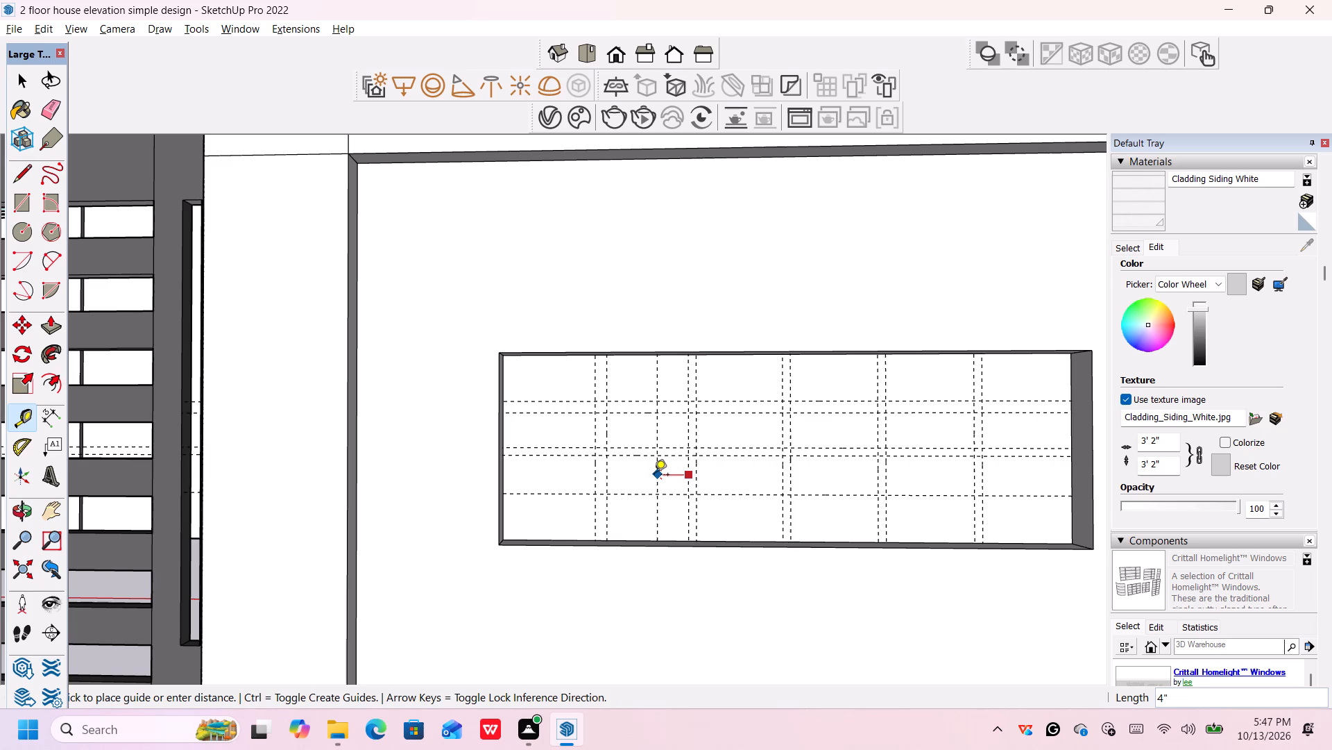
{"action": "left_click", "coordinate": [654, 476]}
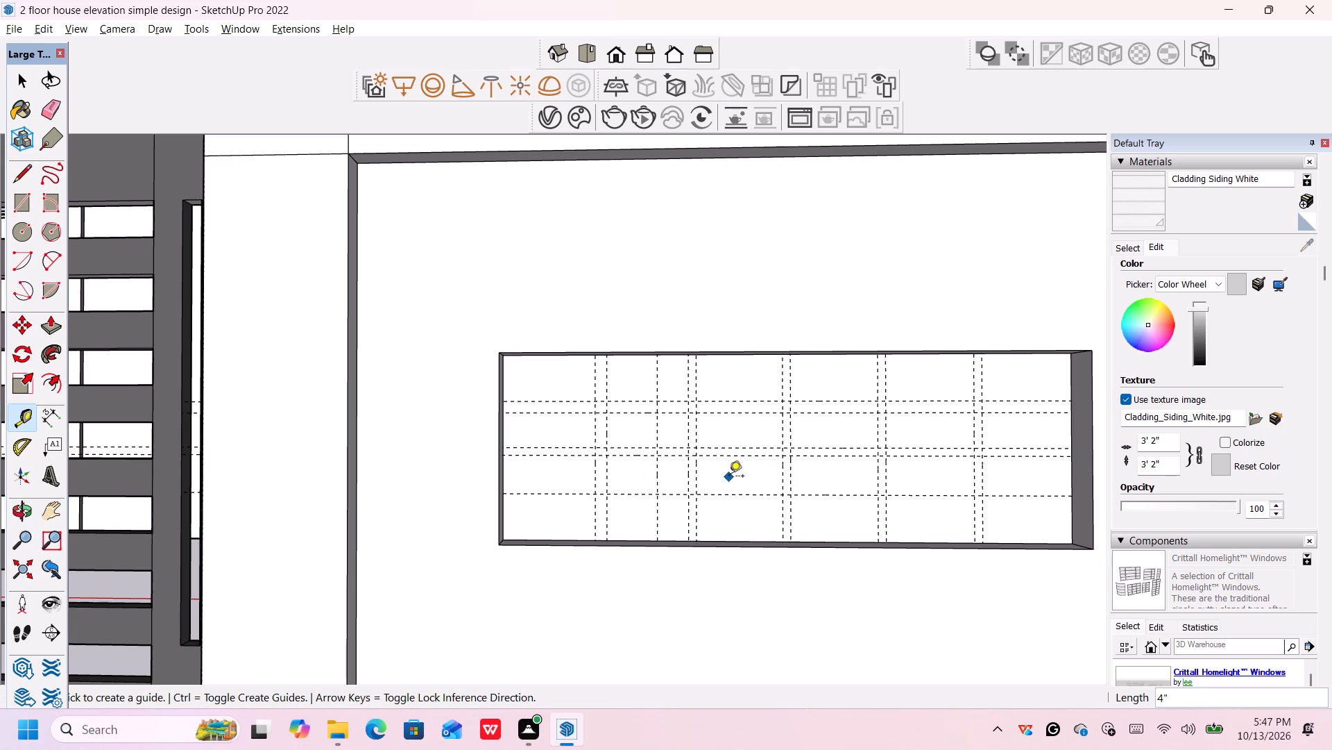
Draw the letter P's 1 1/2" foot, 1' outer stem edge and top edge along the guides, ending at the new vertical guide.
{"action": "middle_click", "coordinate": [727, 476]}
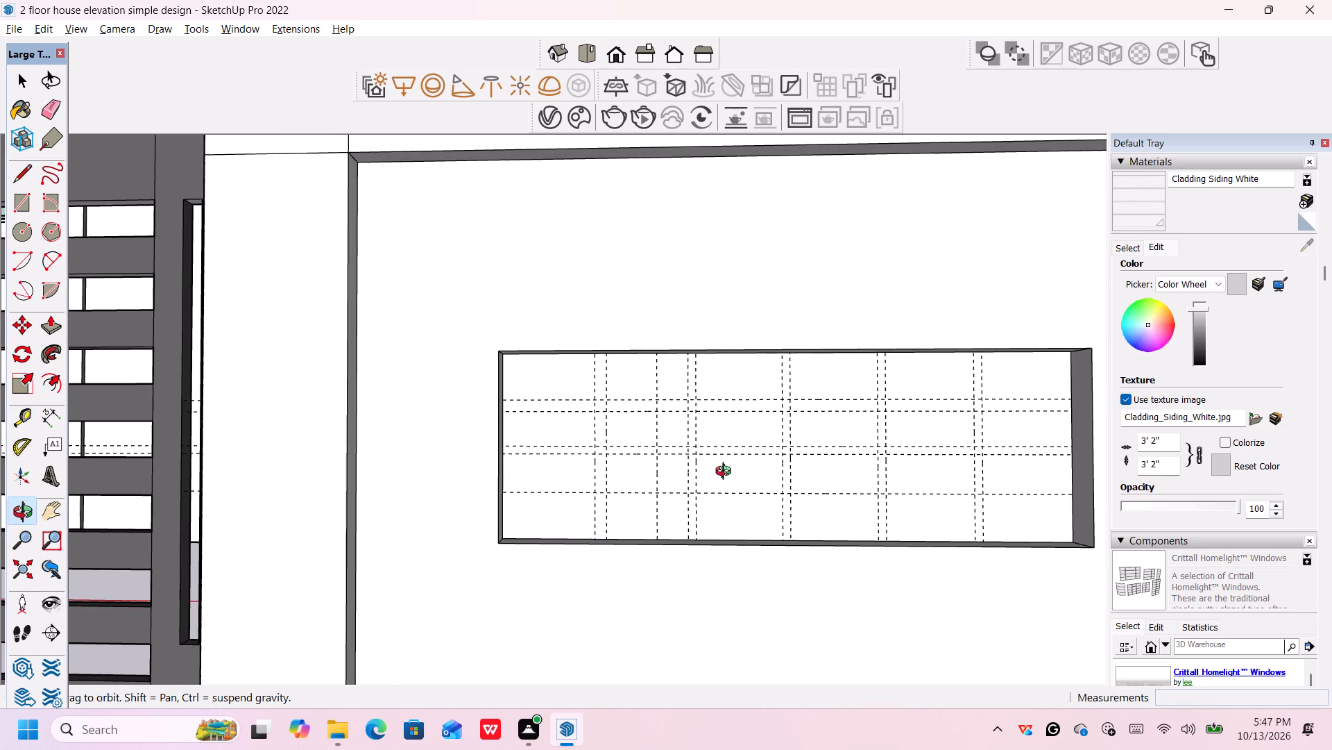
{"action": "scroll", "coordinate": [724, 469], "scroll_direction": "up", "scroll_amount": 1}
{"action": "middle_click_drag", "start_coordinate": [697, 469], "coordinate": [697, 473]}
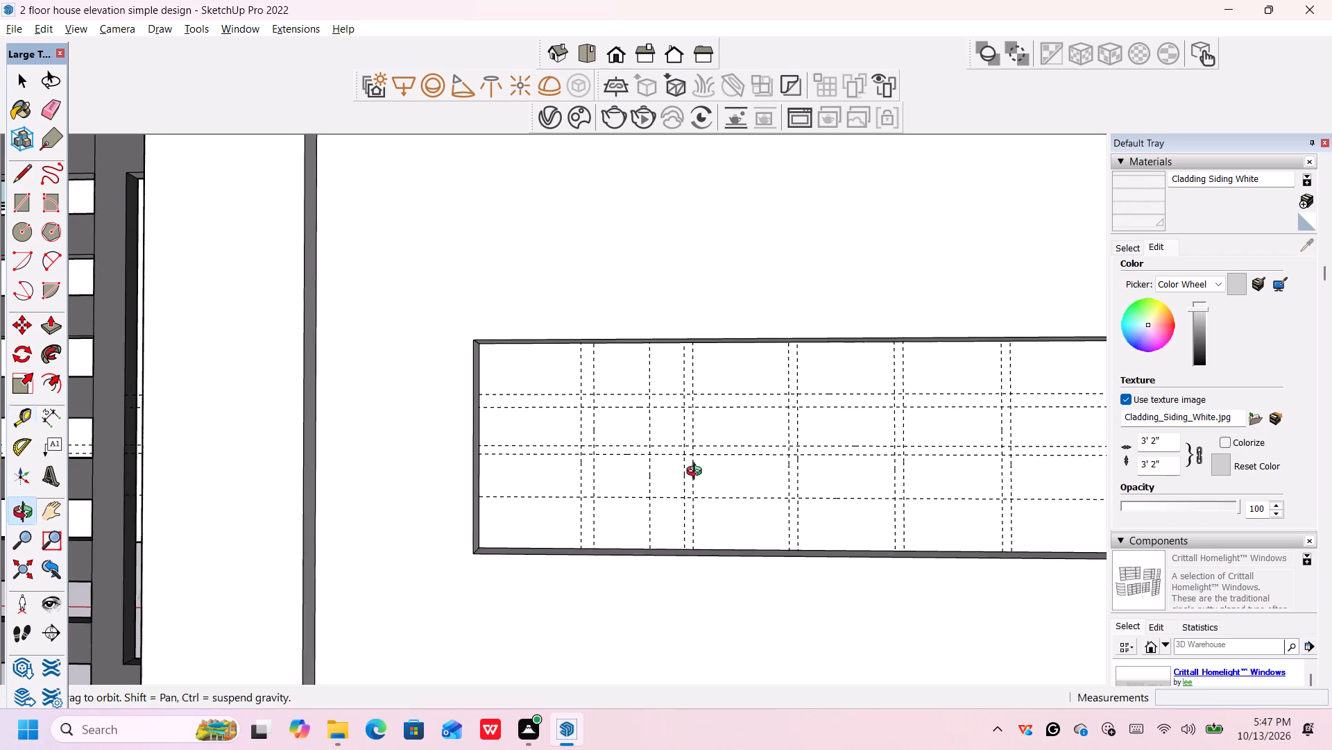
{"action": "middle_click_drag", "start_coordinate": [697, 473], "coordinate": [700, 477]}
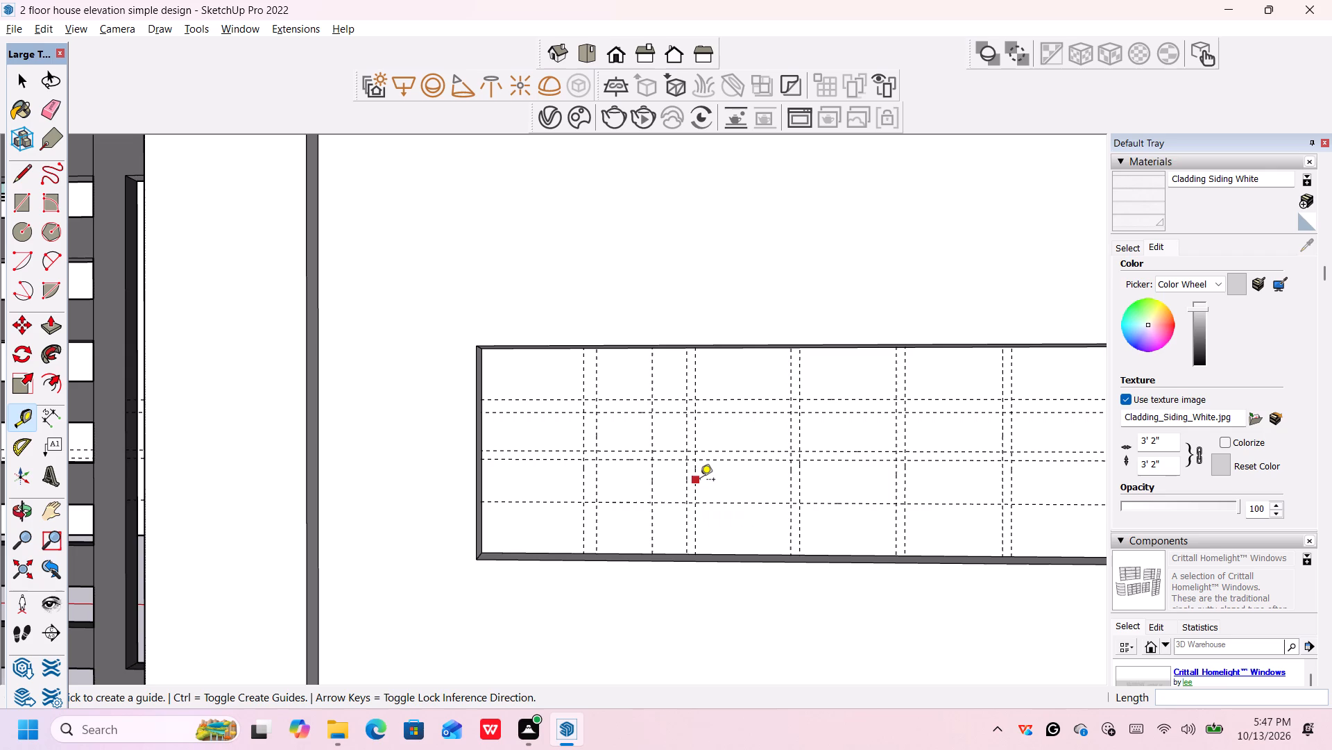
{"action": "key", "text": "space"}
{"action": "key", "text": "l"}
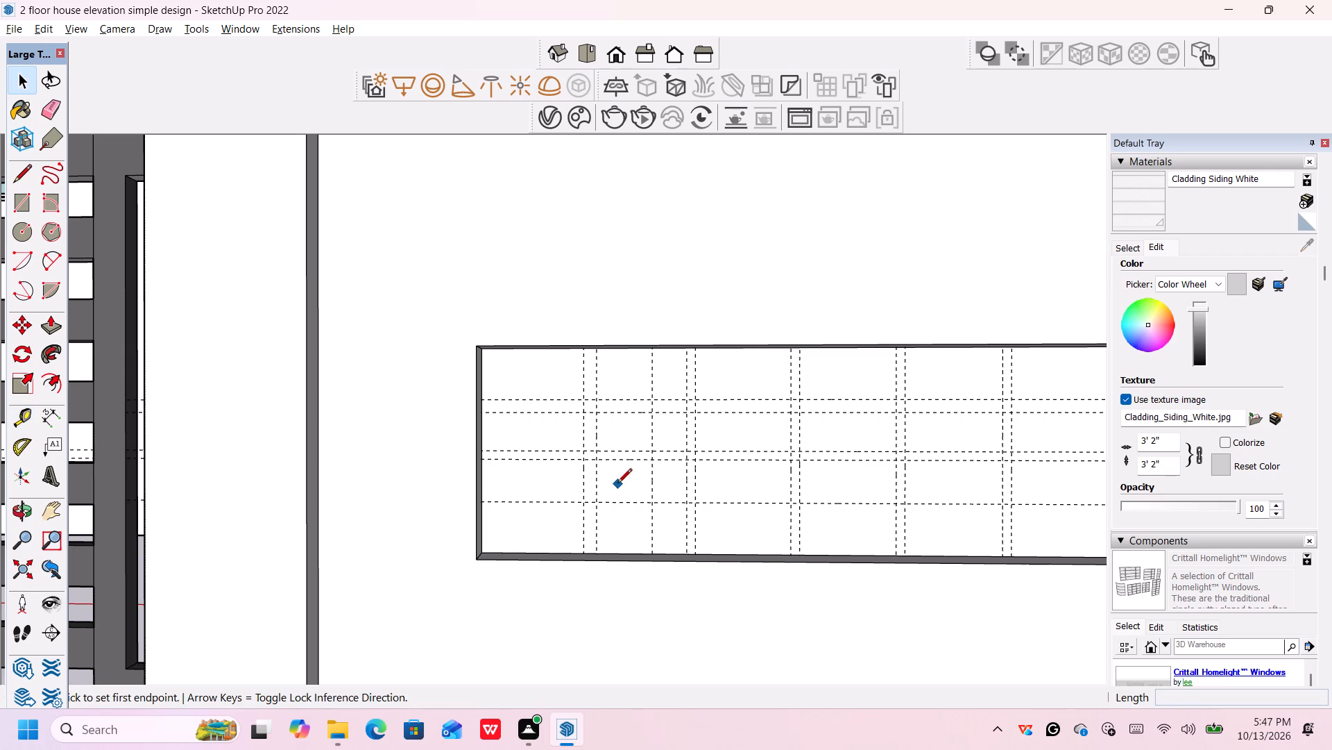
{"action": "left_click", "coordinate": [596, 506]}
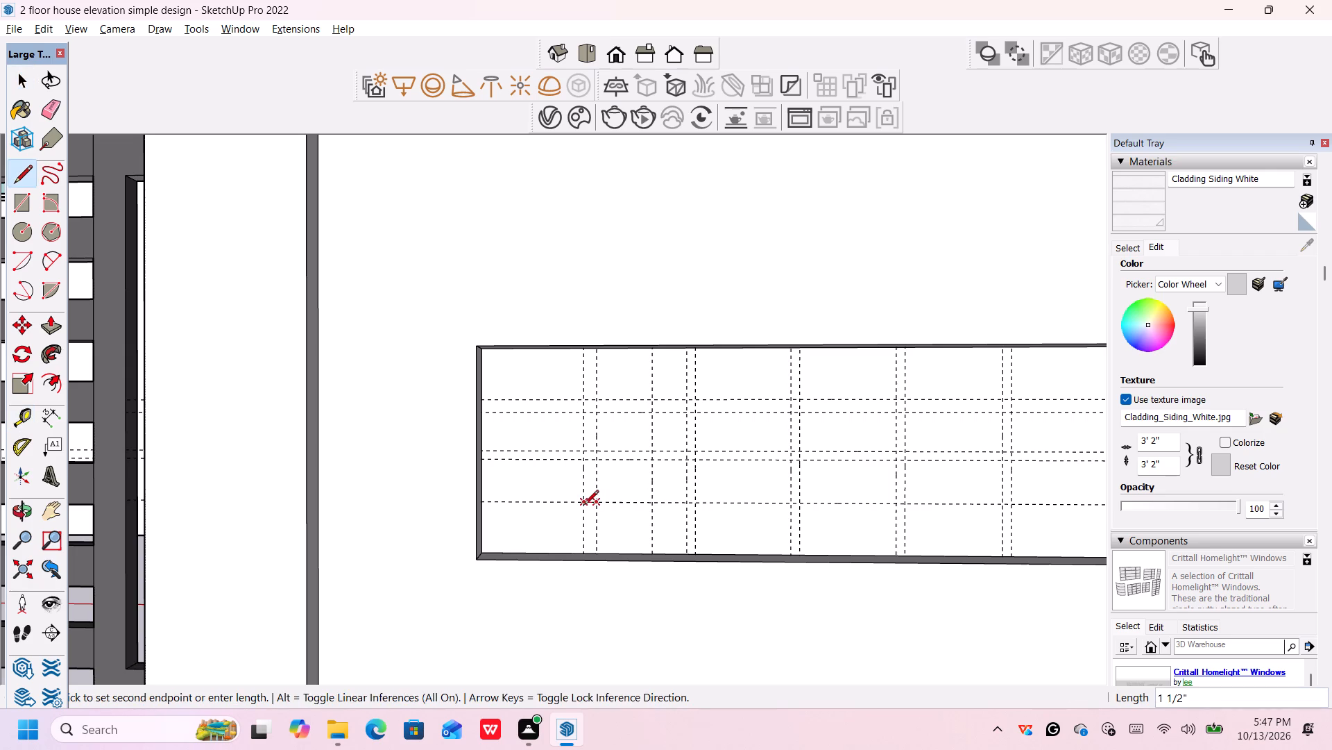
{"action": "left_click", "coordinate": [583, 506]}
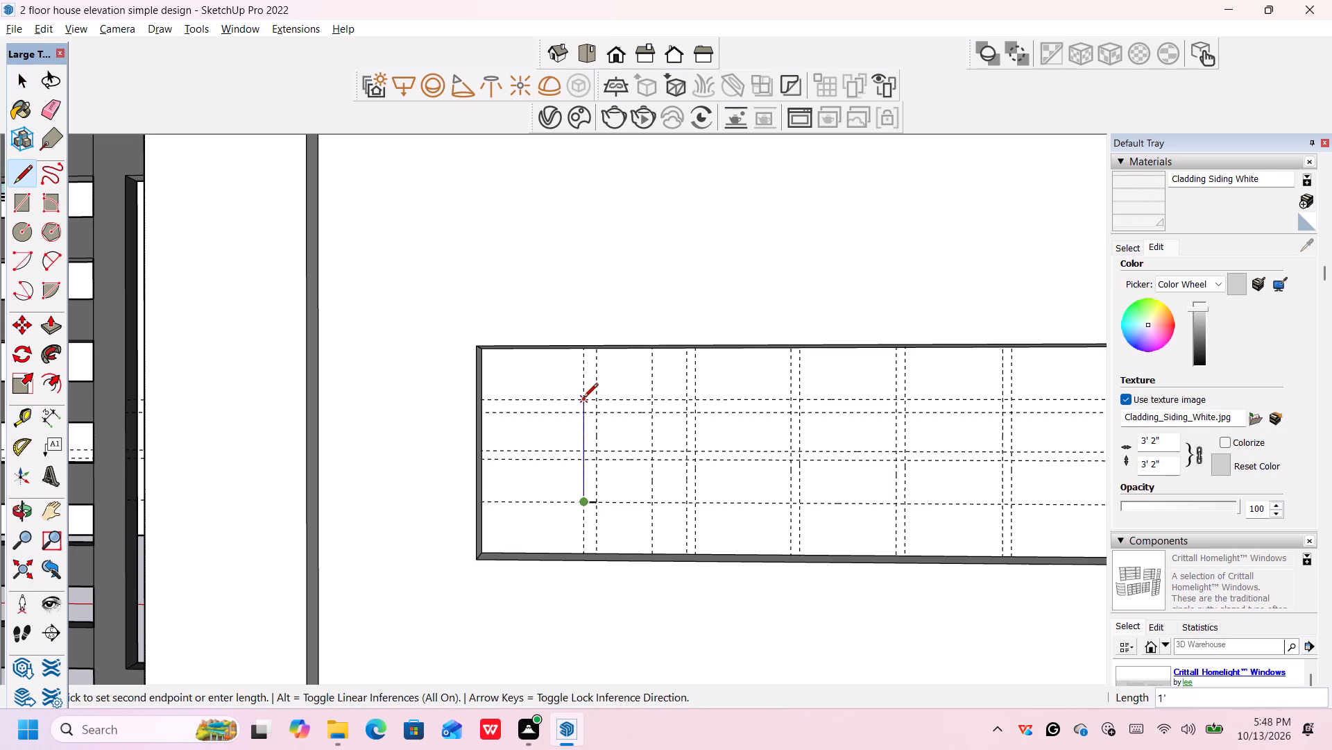
{"action": "left_click", "coordinate": [583, 399]}
{"action": "left_click", "coordinate": [654, 399]}
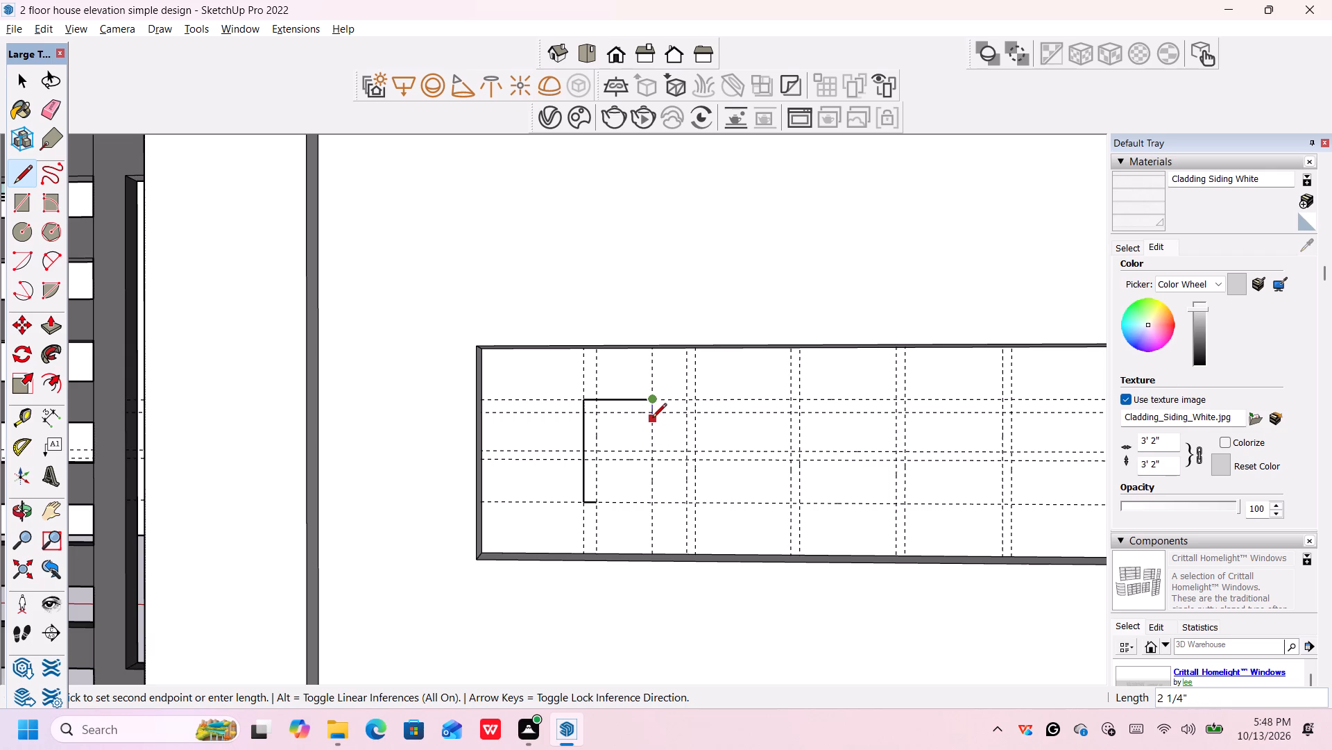
{"action": "key", "text": "Escape"}
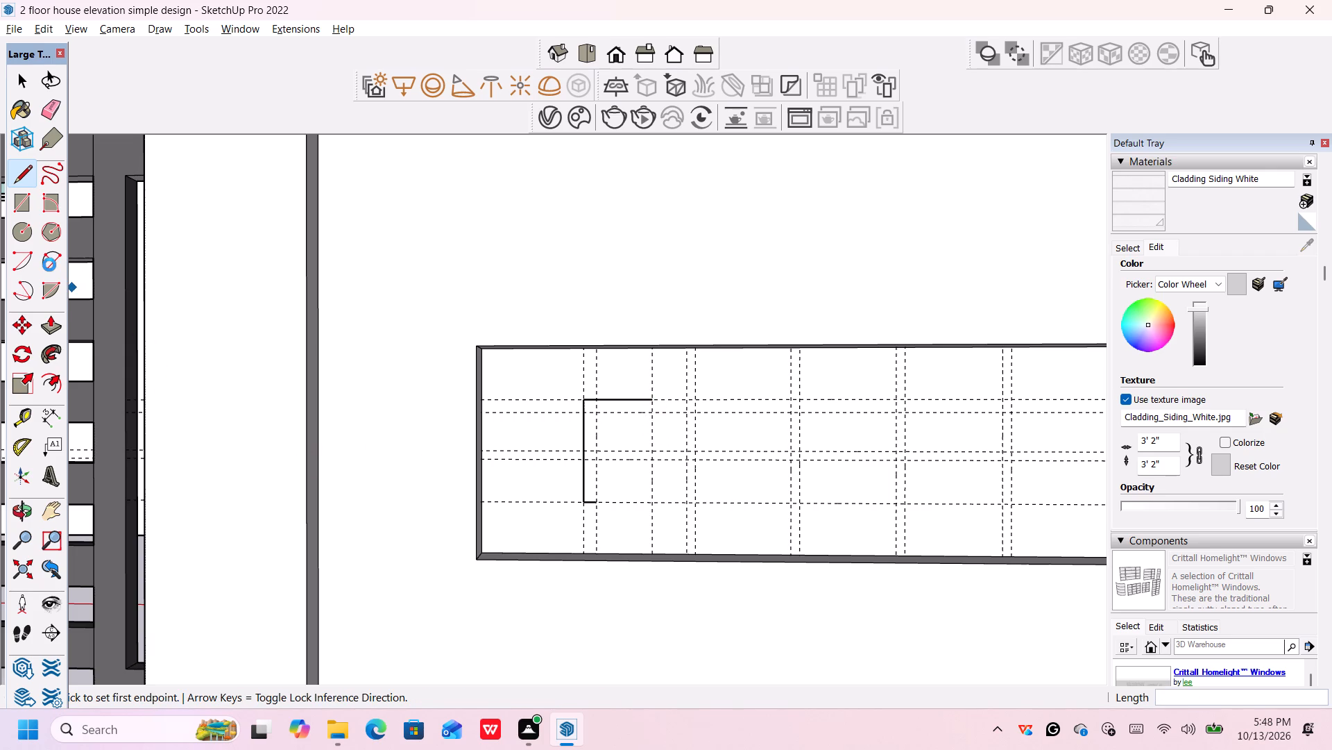
Draw the P's outer bowl as a 2-point arc 7" high with a 3 1/2" bulge, starting at the top edge's end.
{"action": "left_click", "coordinate": [49, 265]}
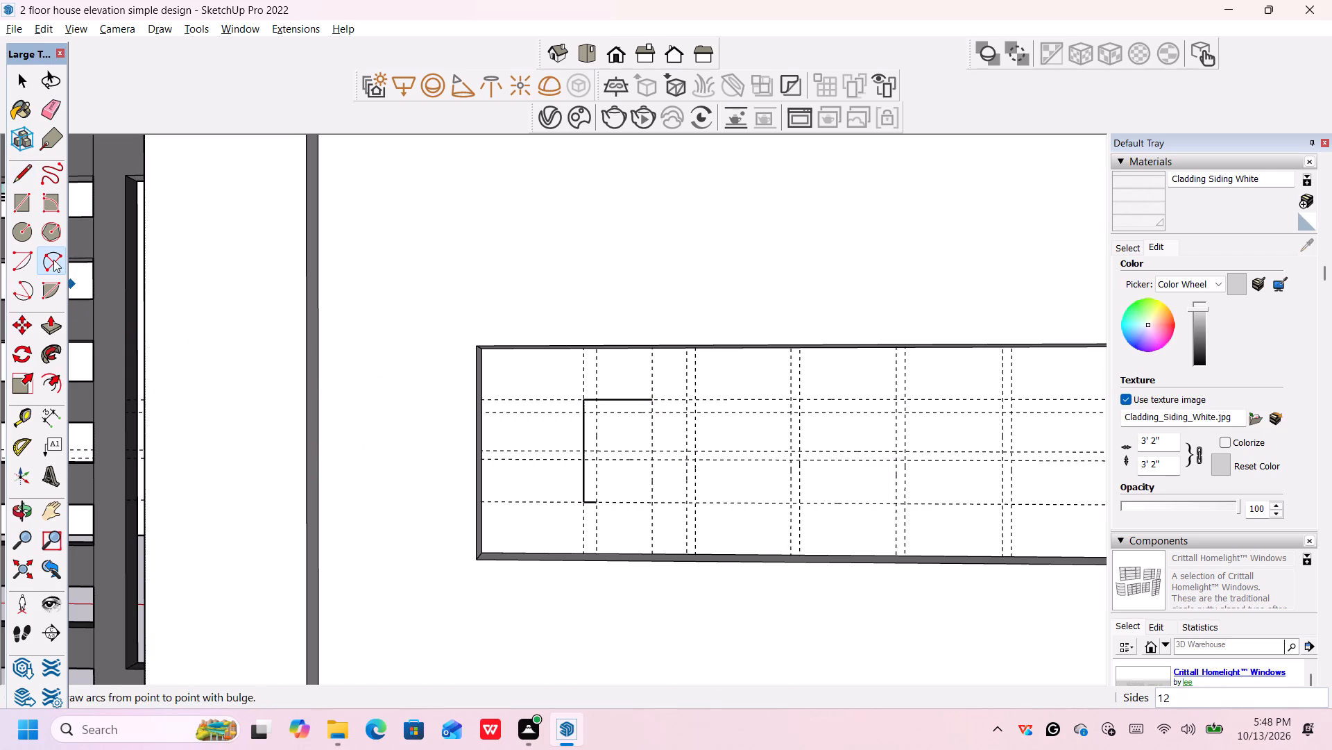
{"action": "left_click", "coordinate": [51, 260]}
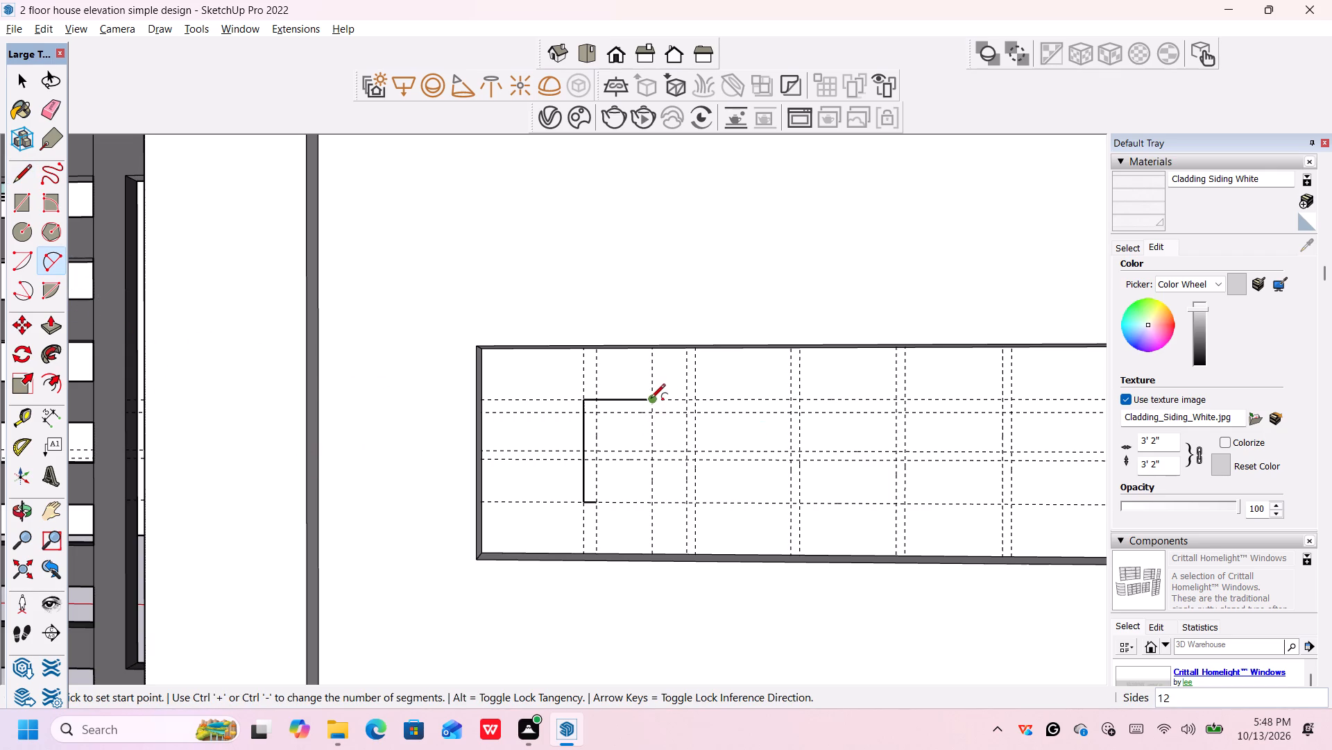
{"action": "left_click", "coordinate": [651, 401]}
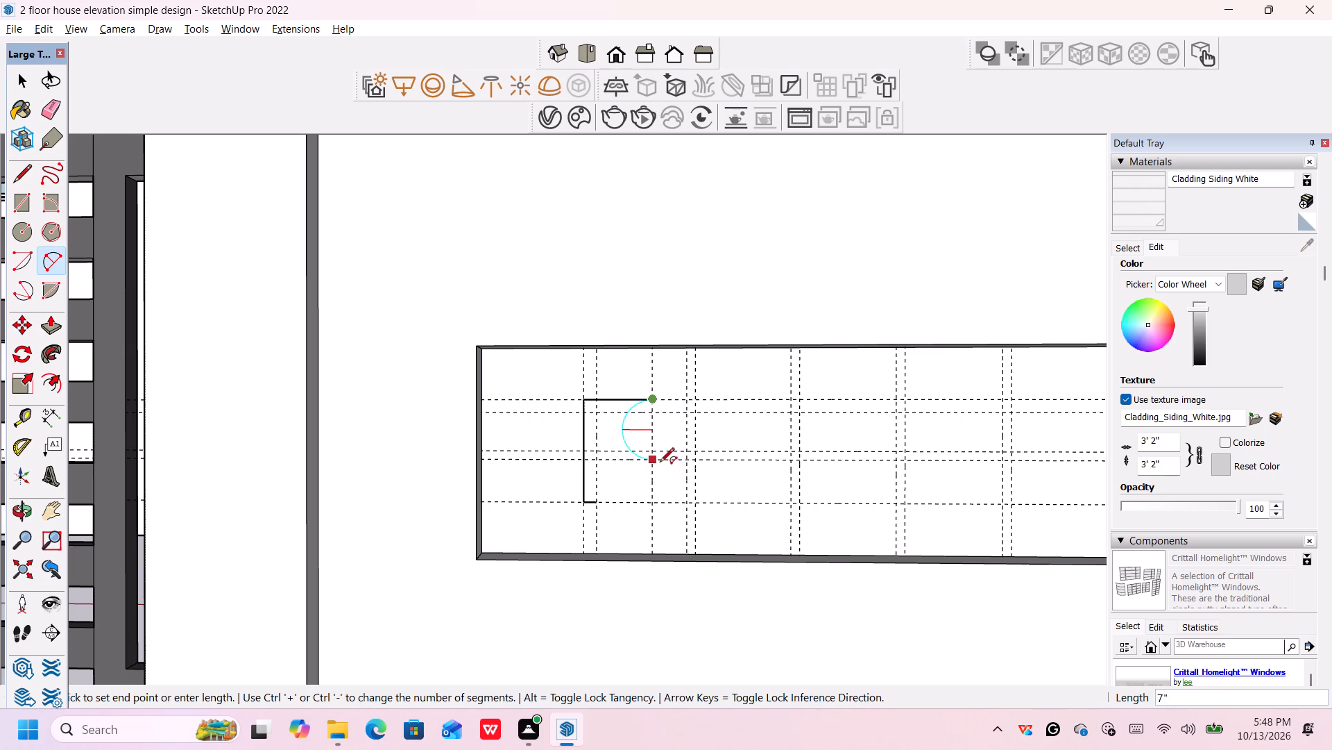
{"action": "left_click", "coordinate": [654, 458]}
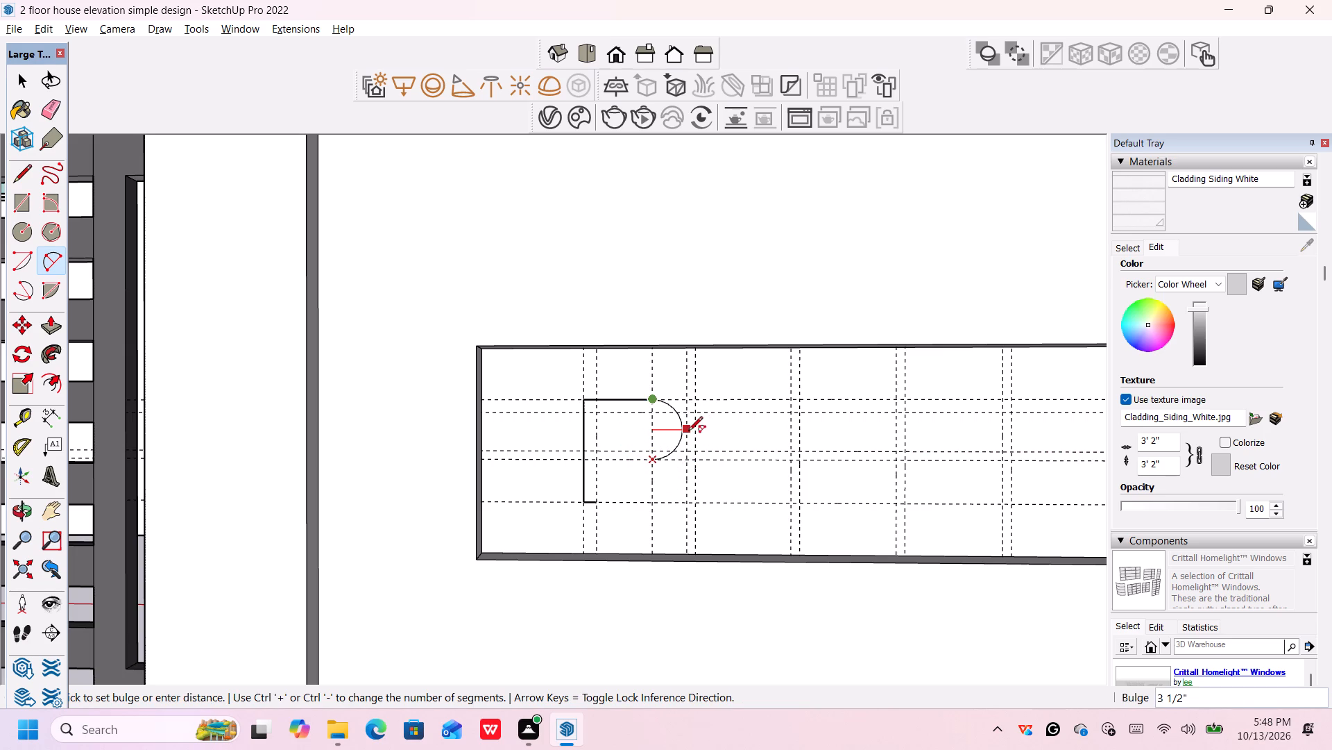
{"action": "left_click", "coordinate": [681, 433]}
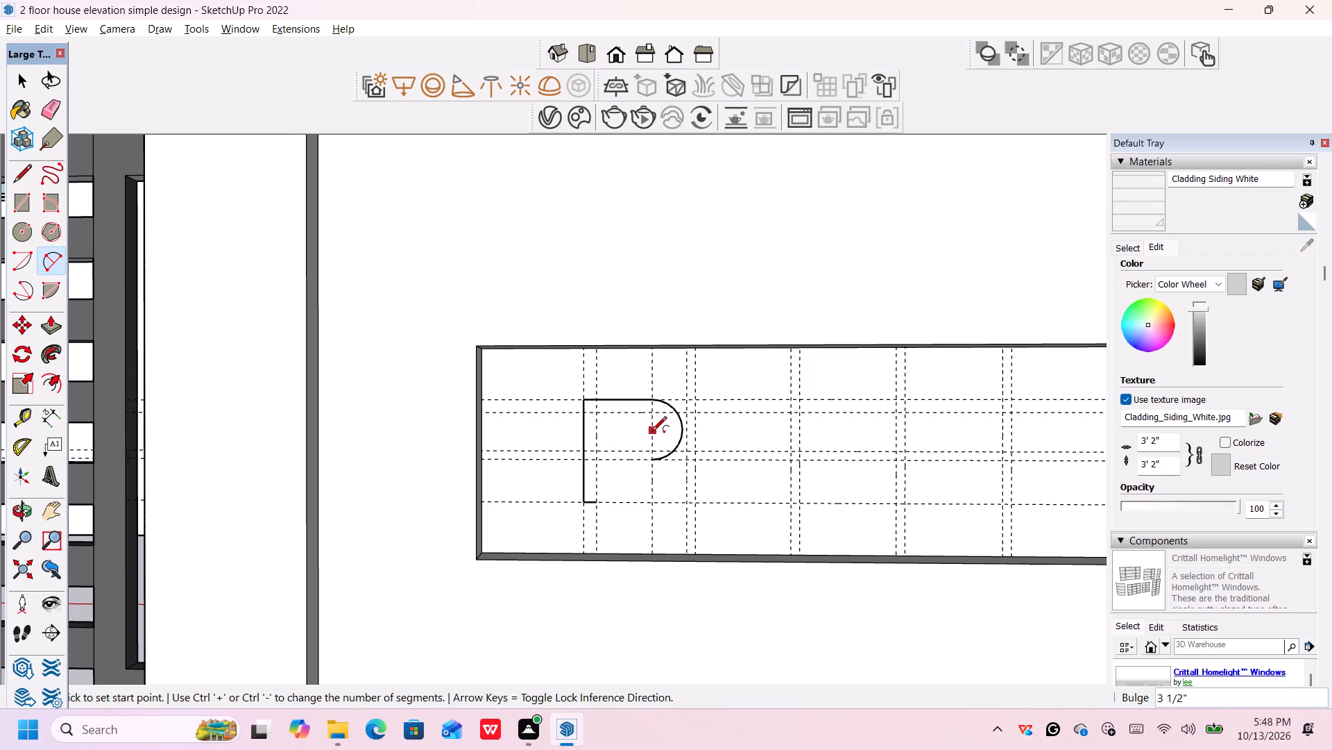
Draw the P's inner bowl arc between the inner horizontal guides with a bulge of about 2 1/4".
{"action": "middle_click_drag", "start_coordinate": [654, 432], "coordinate": [663, 434]}
{"action": "scroll", "coordinate": [660, 423], "scroll_direction": "up", "scroll_amount": 1}
{"action": "left_click", "coordinate": [657, 413]}
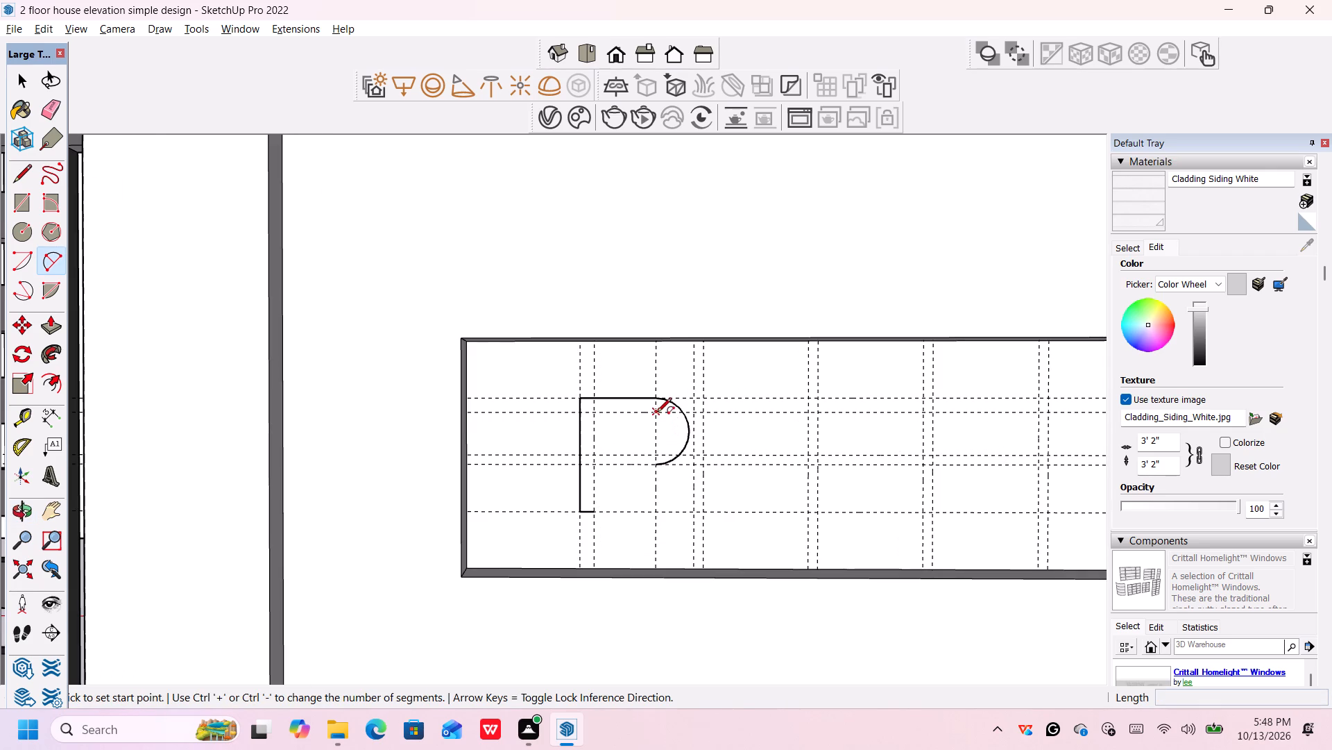
{"action": "left_click", "coordinate": [660, 454]}
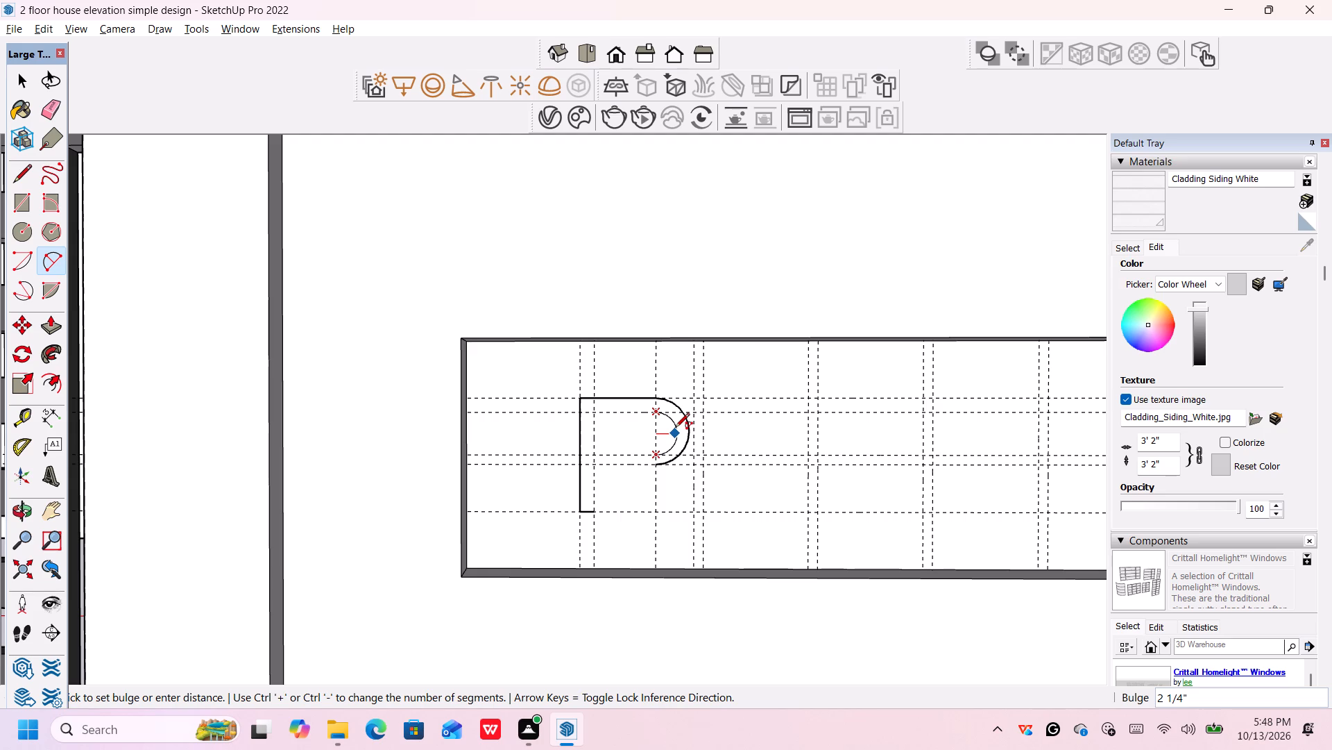
{"action": "left_click", "coordinate": [675, 431]}
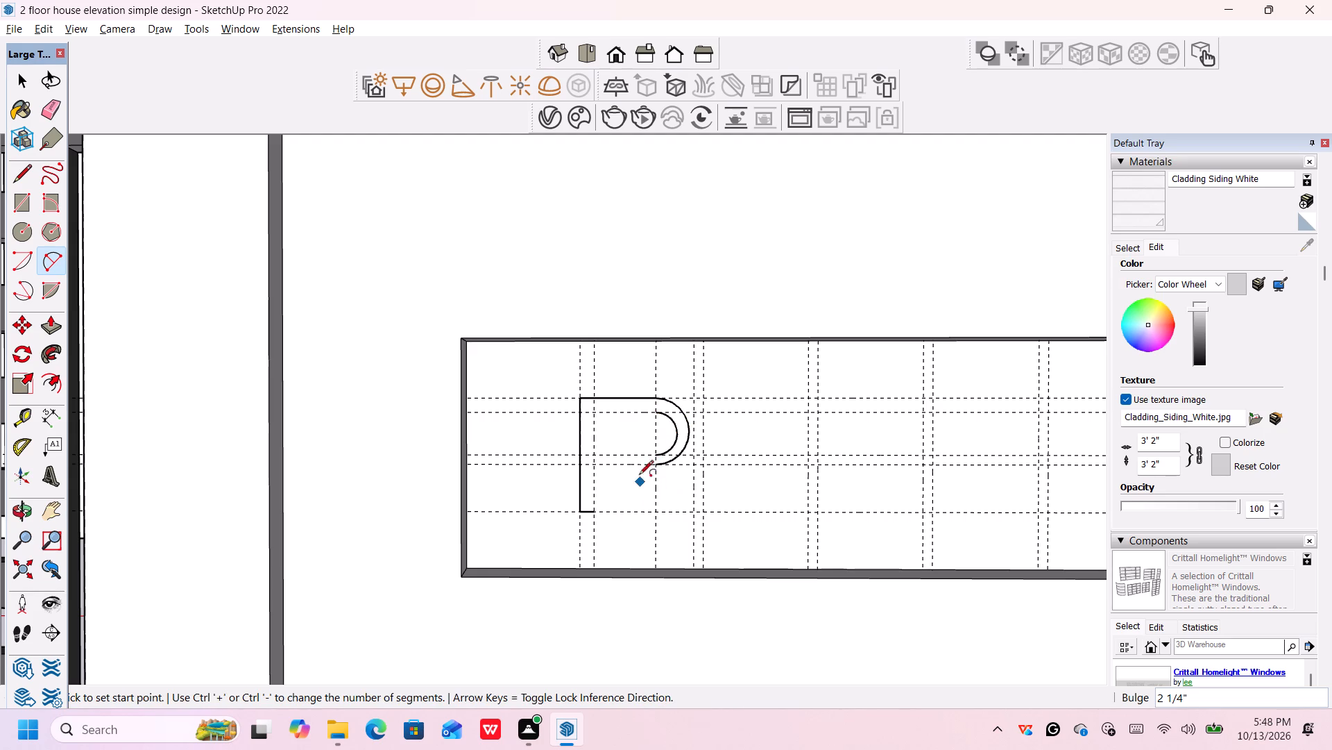
Close the P's inner opening with straight lines along the inner guides, joining both ends of the inner arc.
{"action": "key", "text": "space"}
{"action": "type", "text": "l"}
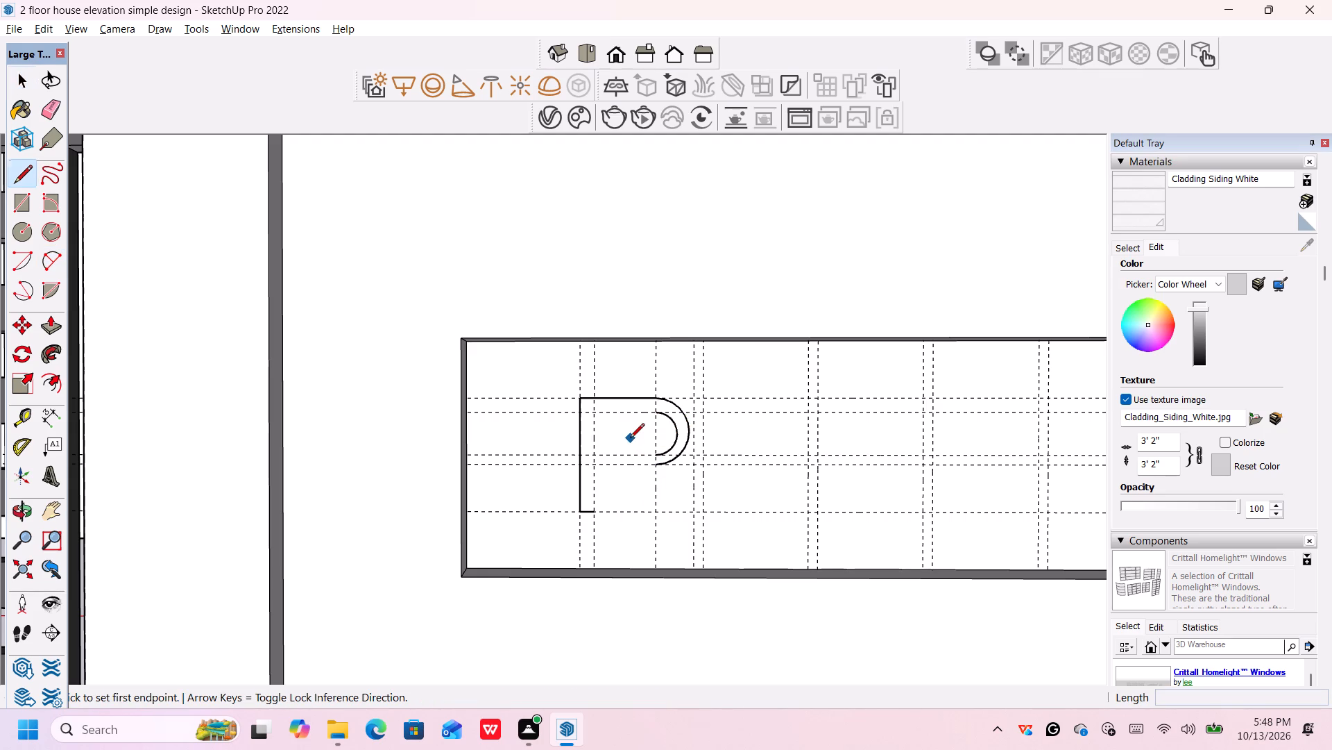
{"action": "left_click", "coordinate": [658, 414]}
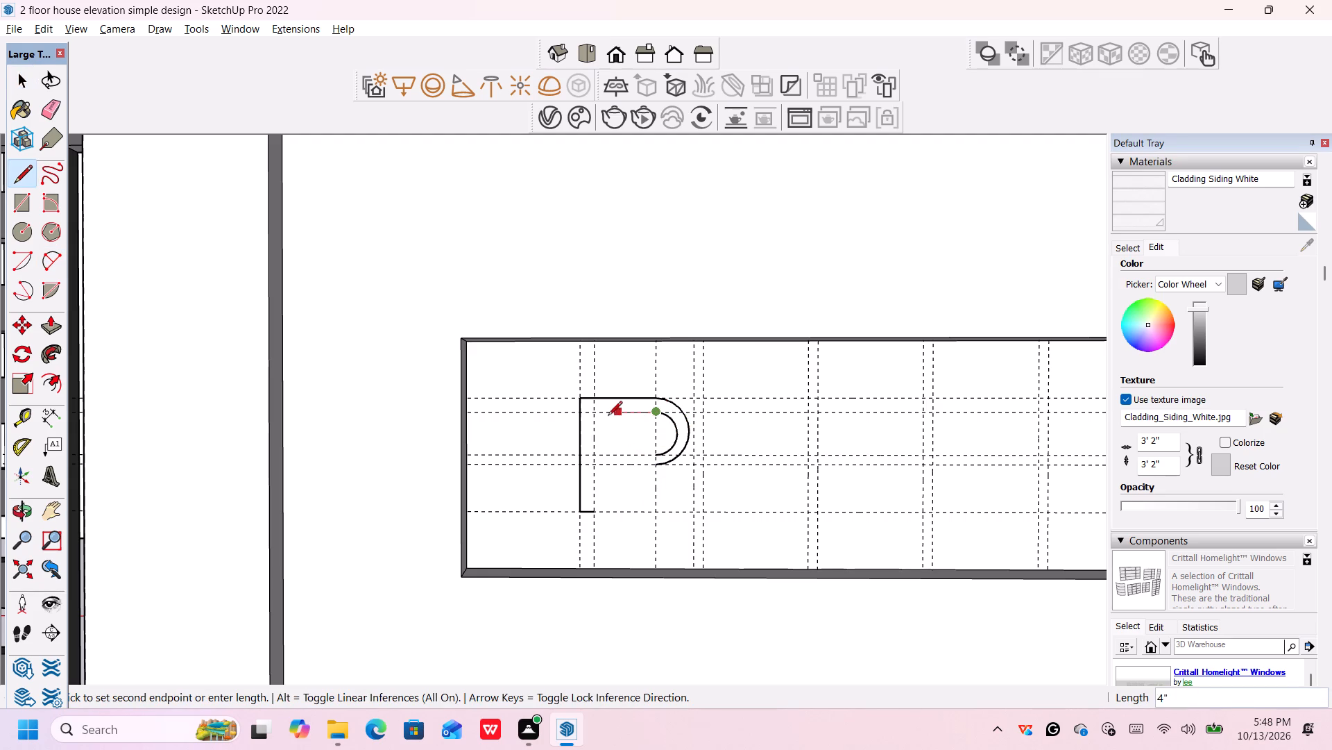
{"action": "left_click", "coordinate": [595, 413]}
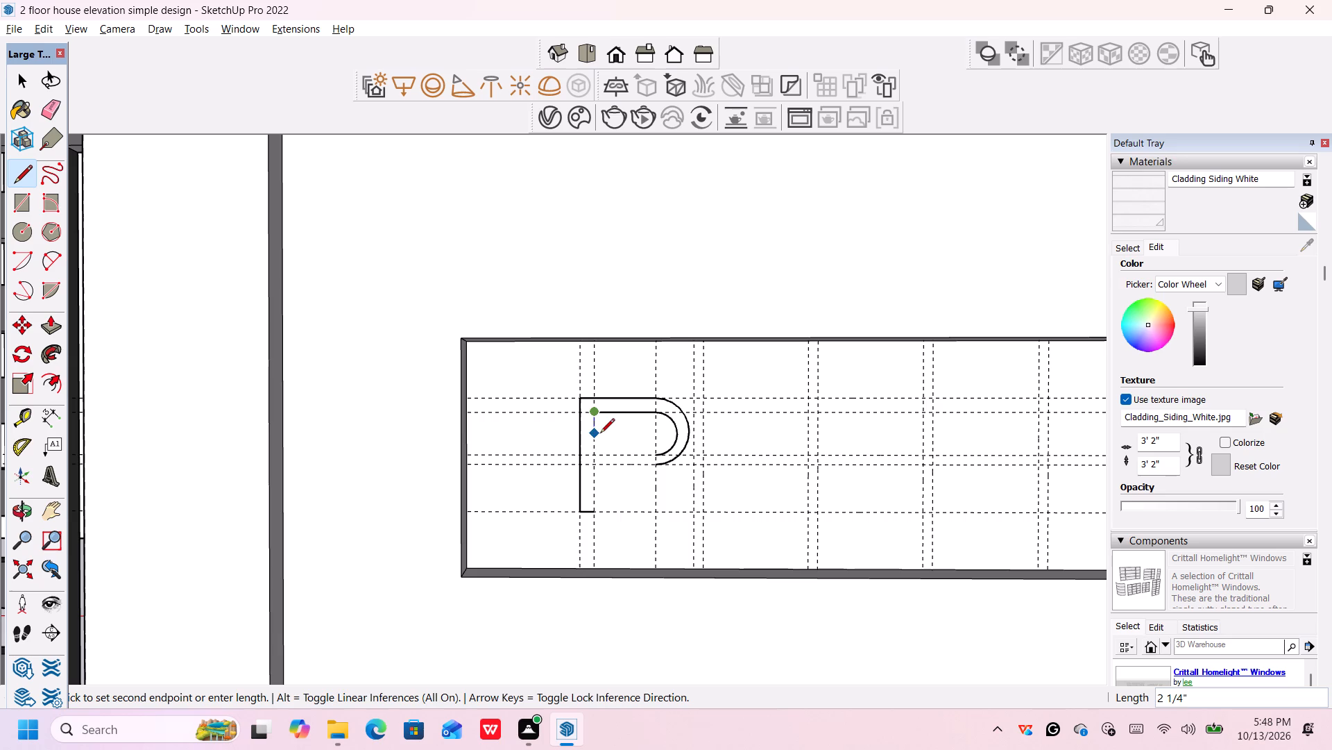
{"action": "left_click", "coordinate": [597, 448]}
{"action": "key", "text": "ctrl+z"}
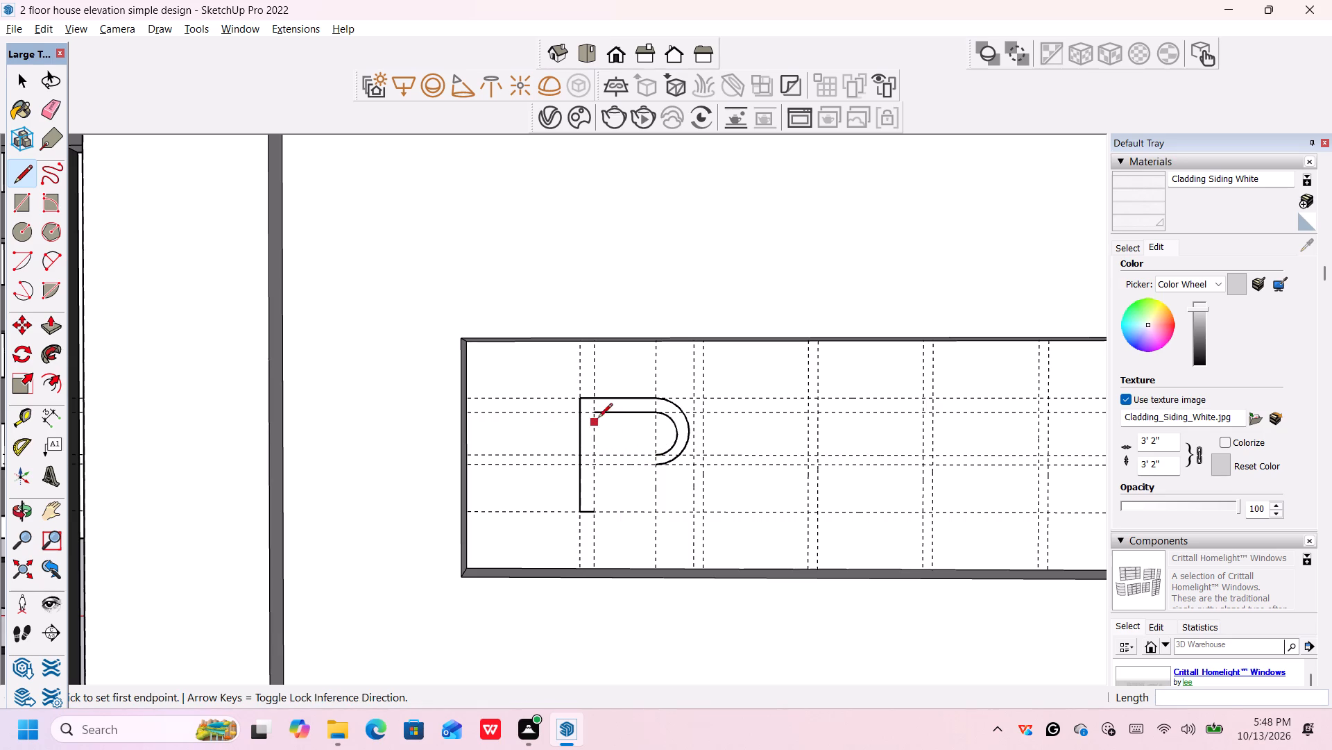
{"action": "left_click", "coordinate": [588, 412]}
{"action": "left_click", "coordinate": [594, 455]}
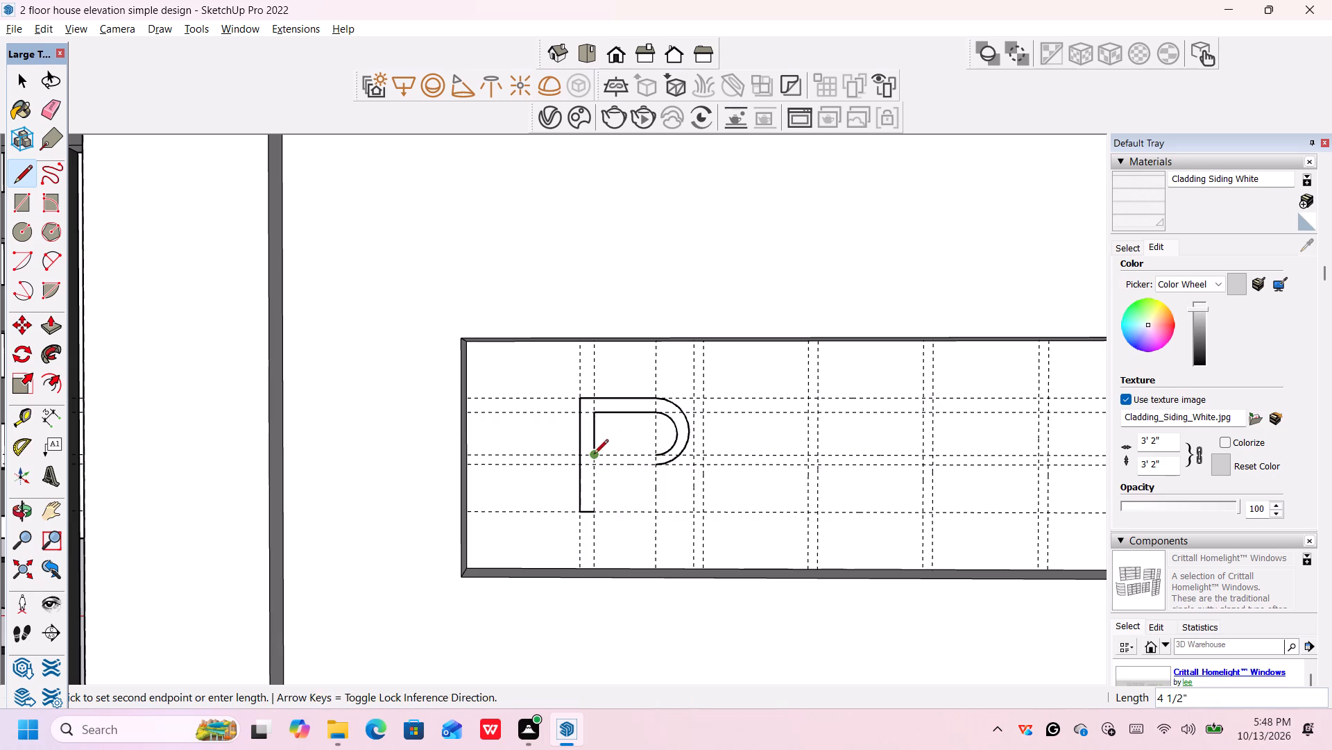
{"action": "left_click", "coordinate": [658, 459]}
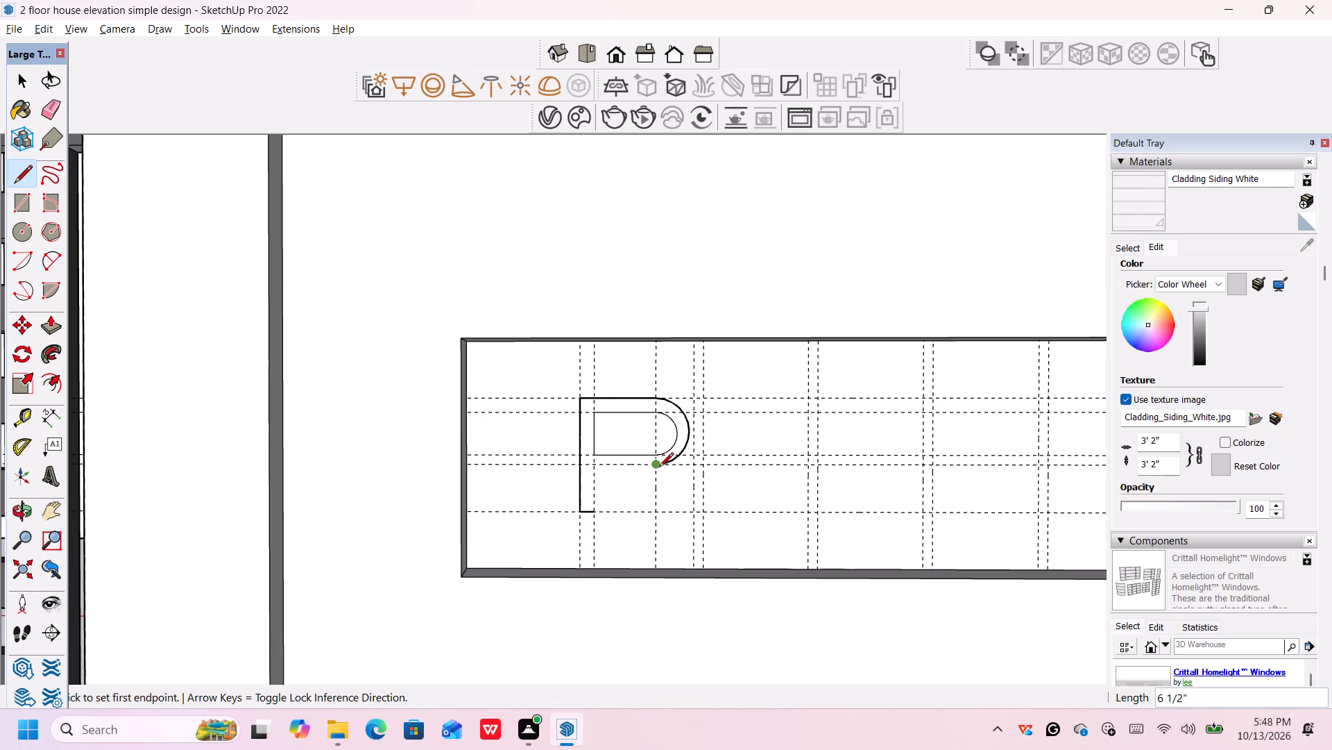
Complete the P's outline with a 6 1/2" line under the bowl and a 5" line down the stem's inner edge.
{"action": "left_click", "coordinate": [658, 468]}
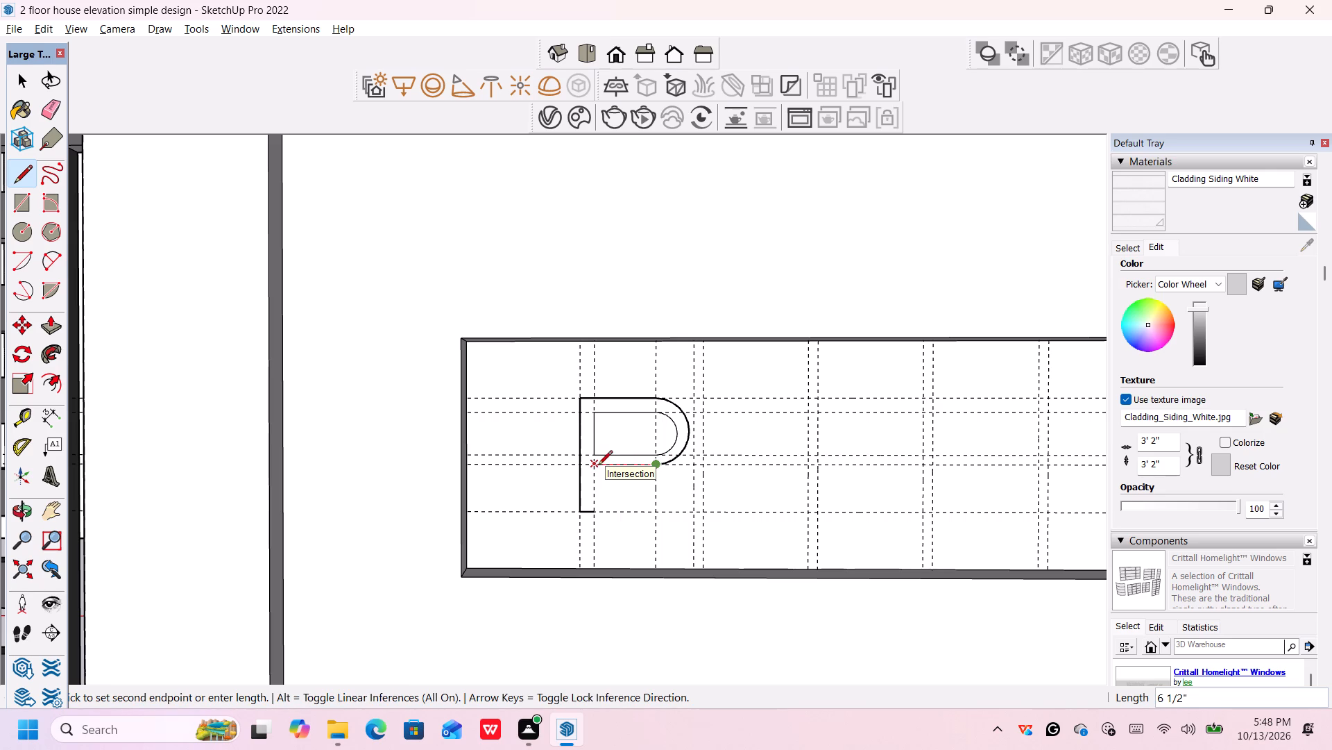
{"action": "left_click", "coordinate": [598, 466]}
{"action": "left_click", "coordinate": [592, 514]}
{"action": "key", "text": "space"}
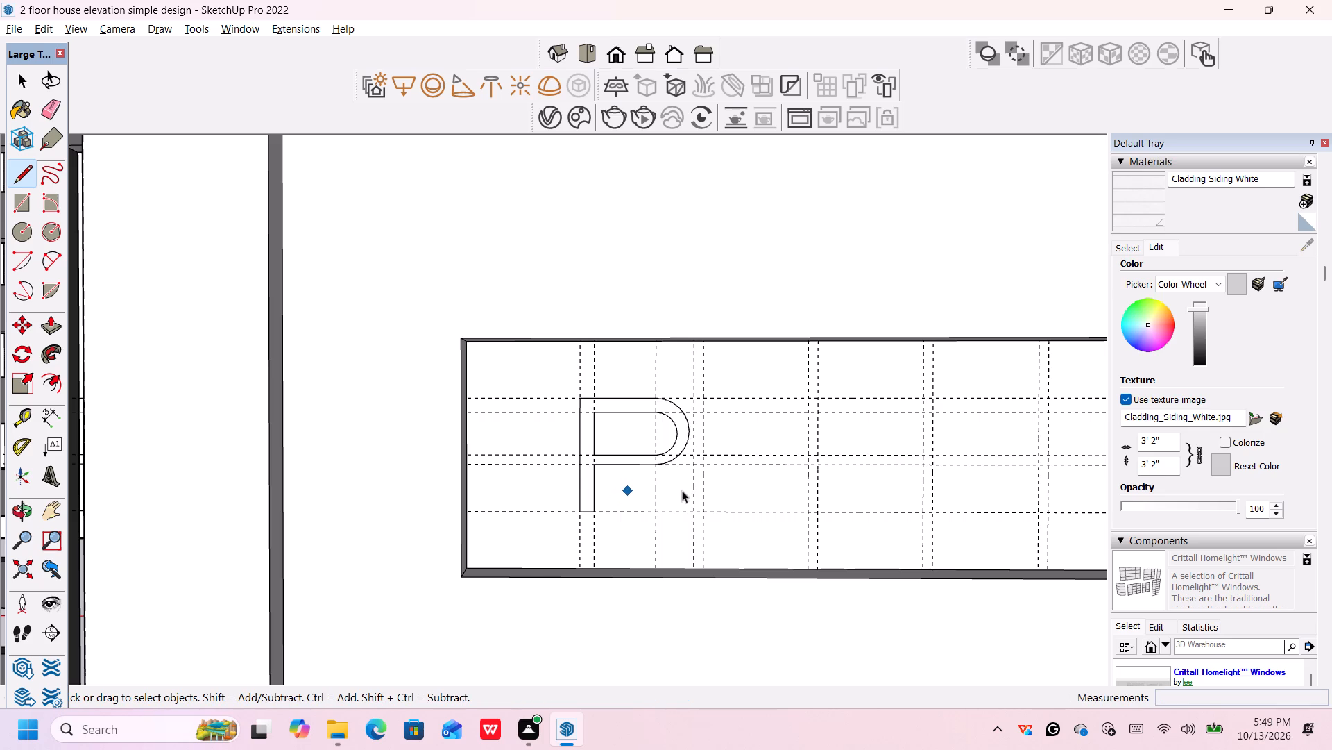
Place a vertical guide 1.5" to the left of the guide where the P's bowl arcs begin.
{"action": "scroll", "coordinate": [660, 467], "scroll_direction": "up", "scroll_amount": 1}
{"action": "scroll", "coordinate": [660, 467], "scroll_direction": "down", "scroll_amount": 1}
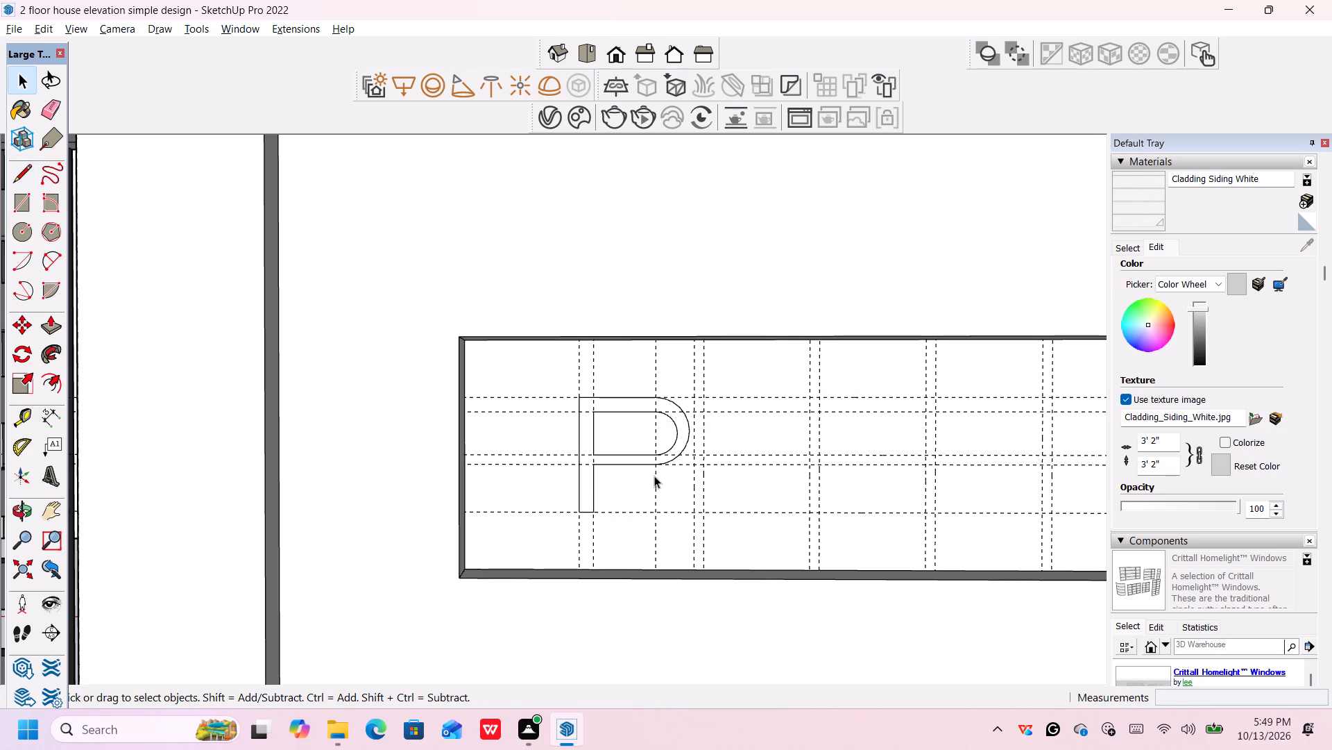
{"action": "key", "text": "t"}
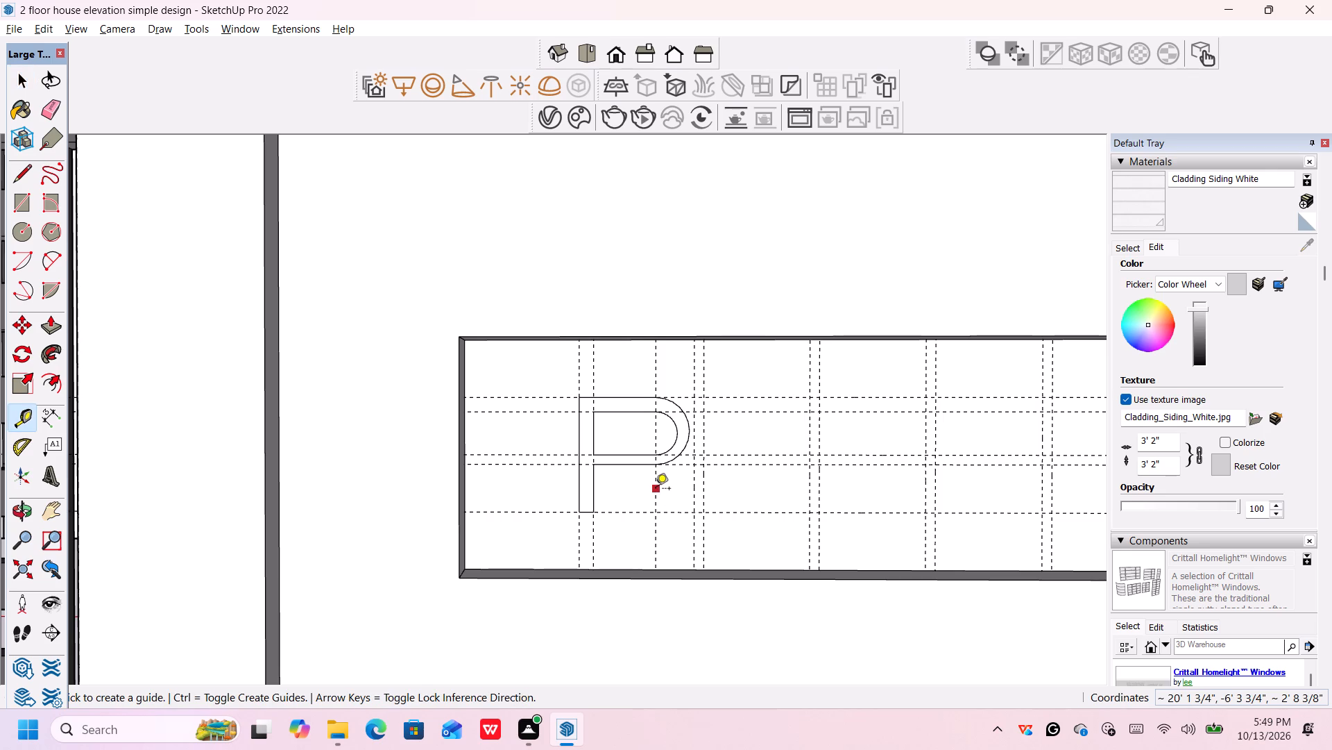
{"action": "left_click", "coordinate": [656, 490]}
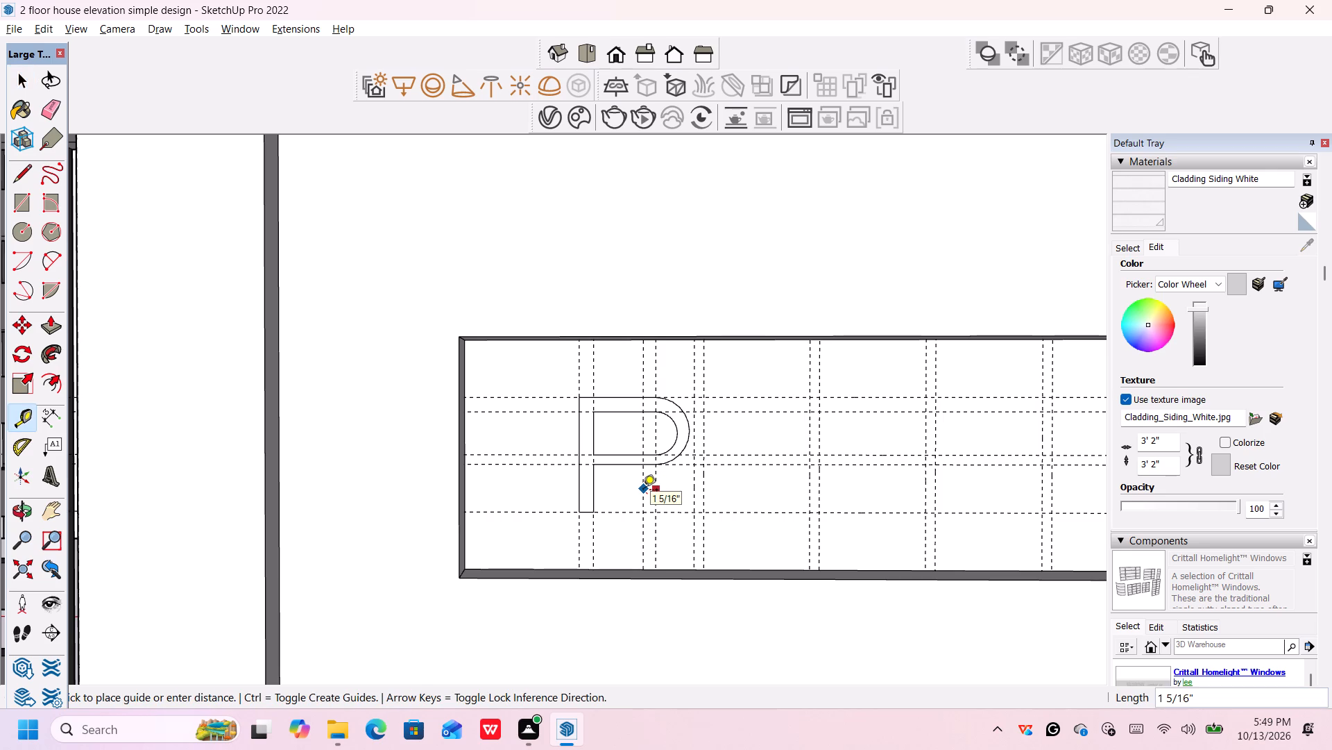
{"action": "key", "text": "1"}
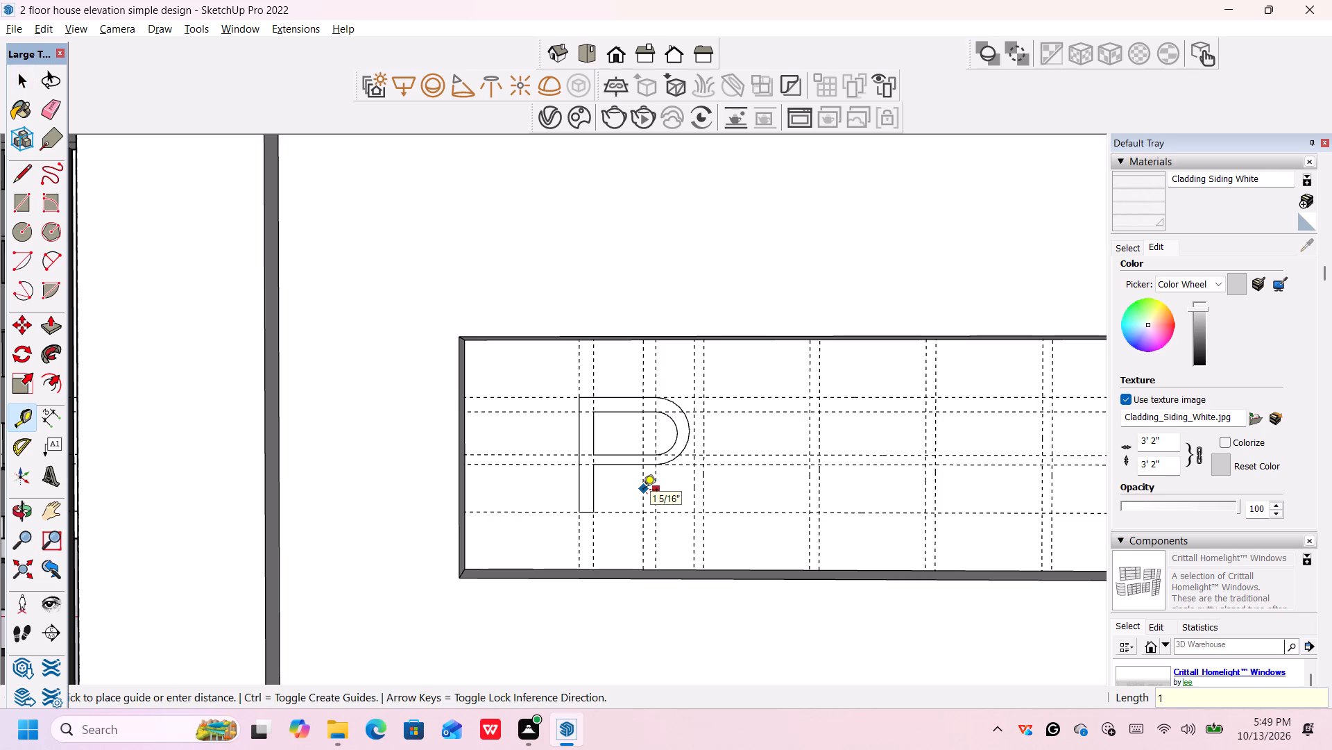
{"action": "type", "text": ".5"}
{"action": "key", "text": "shift+quotedbl"}
{"action": "key", "text": "Return"}
{"action": "key", "text": "space"}
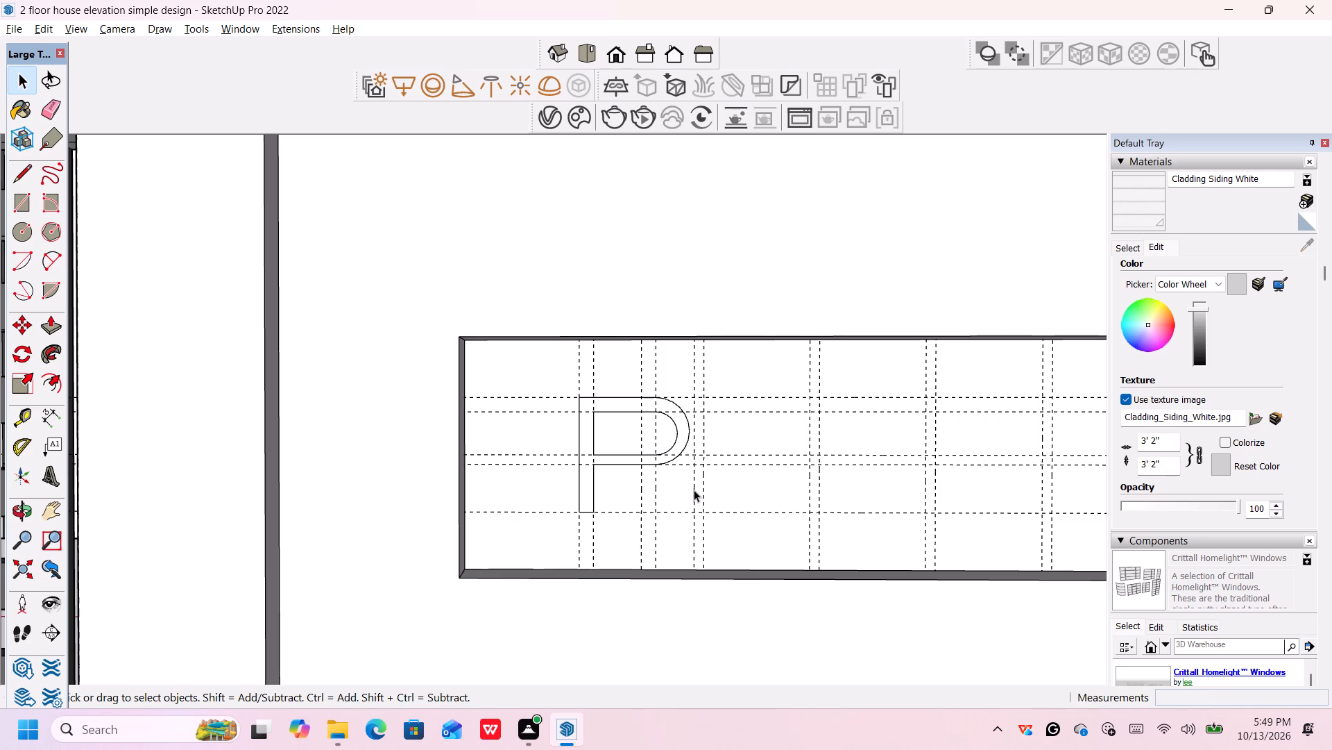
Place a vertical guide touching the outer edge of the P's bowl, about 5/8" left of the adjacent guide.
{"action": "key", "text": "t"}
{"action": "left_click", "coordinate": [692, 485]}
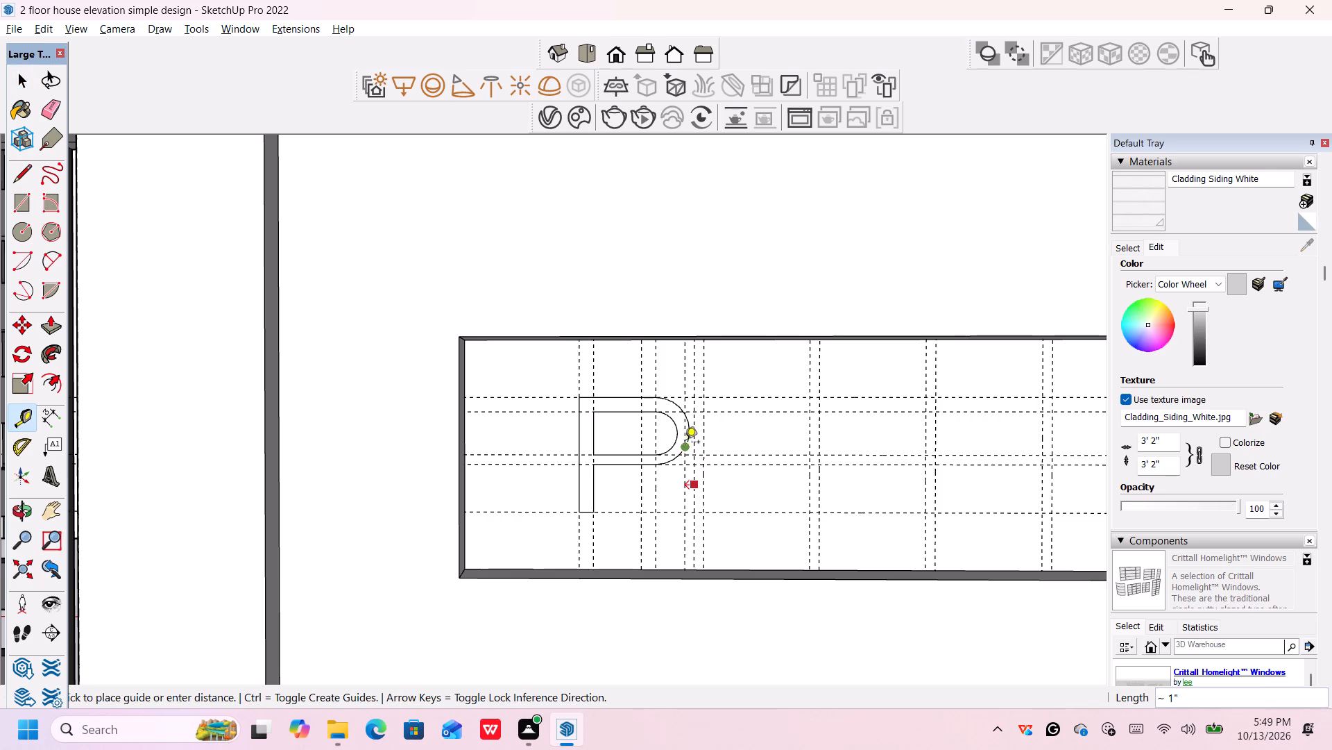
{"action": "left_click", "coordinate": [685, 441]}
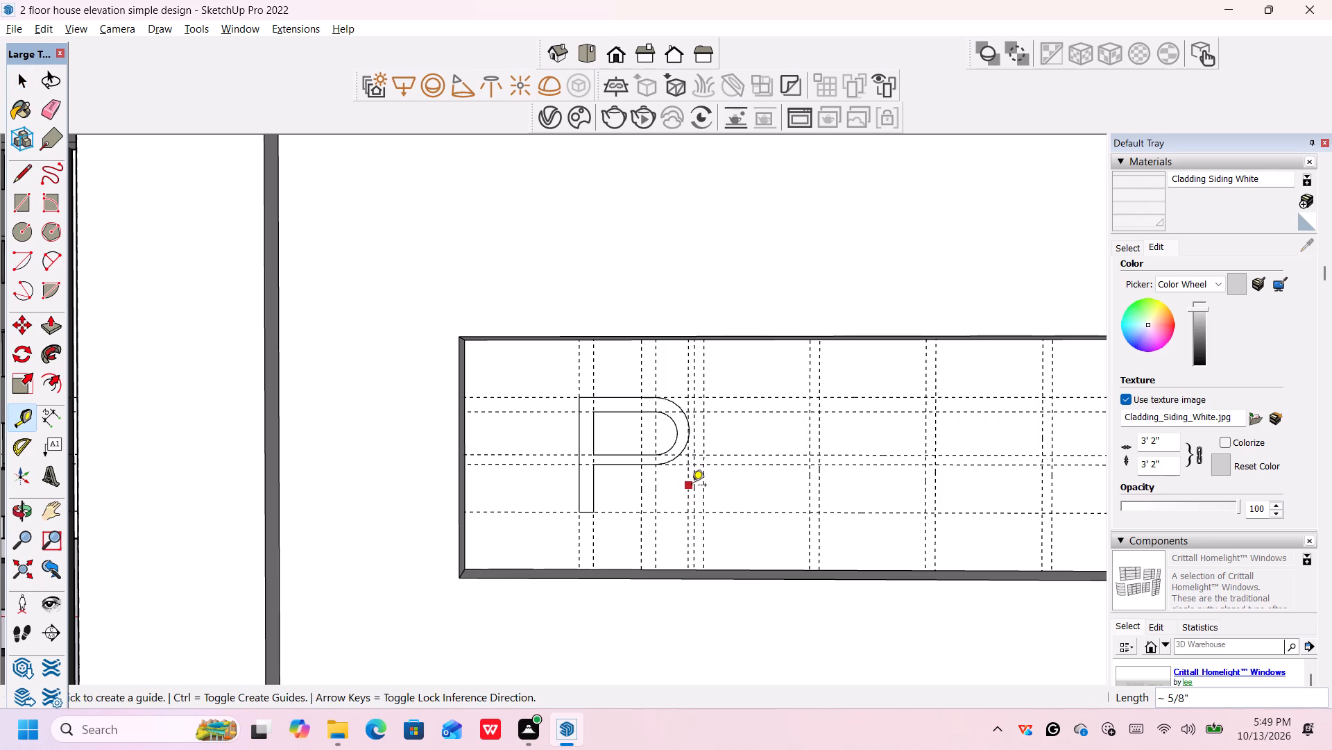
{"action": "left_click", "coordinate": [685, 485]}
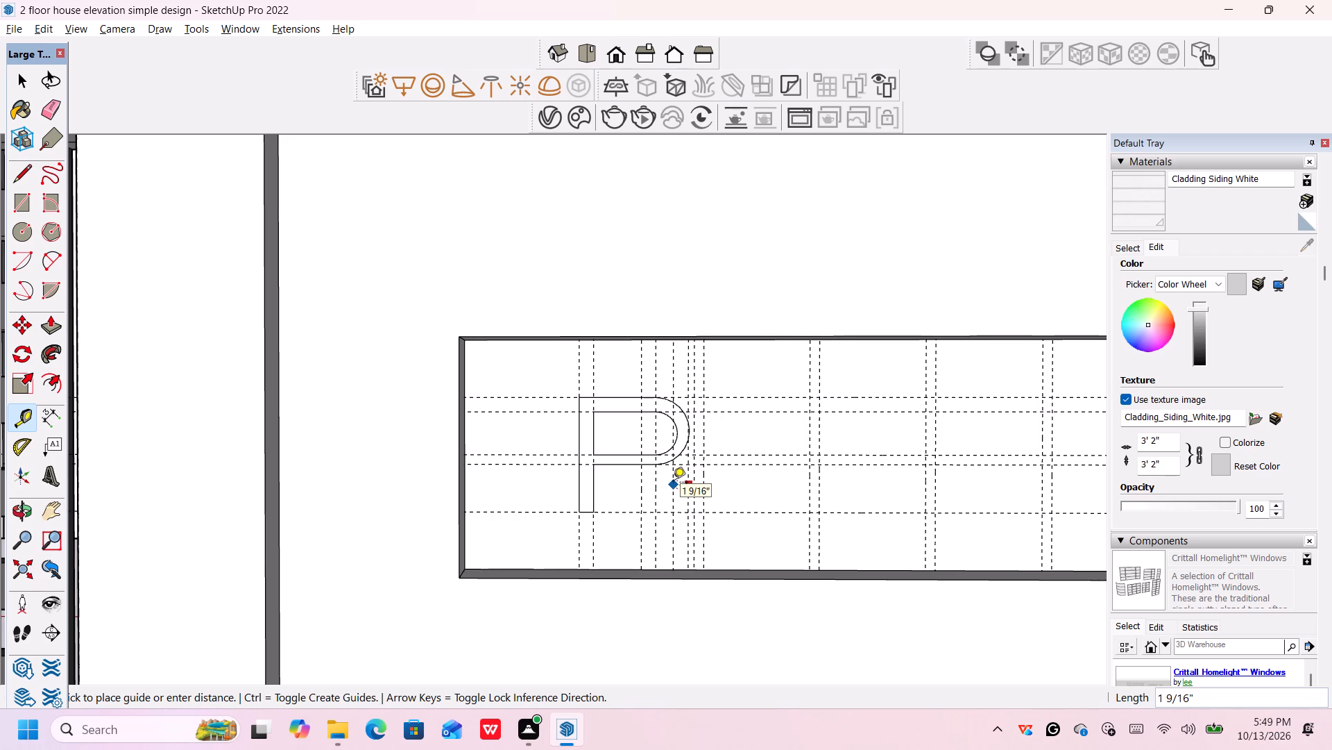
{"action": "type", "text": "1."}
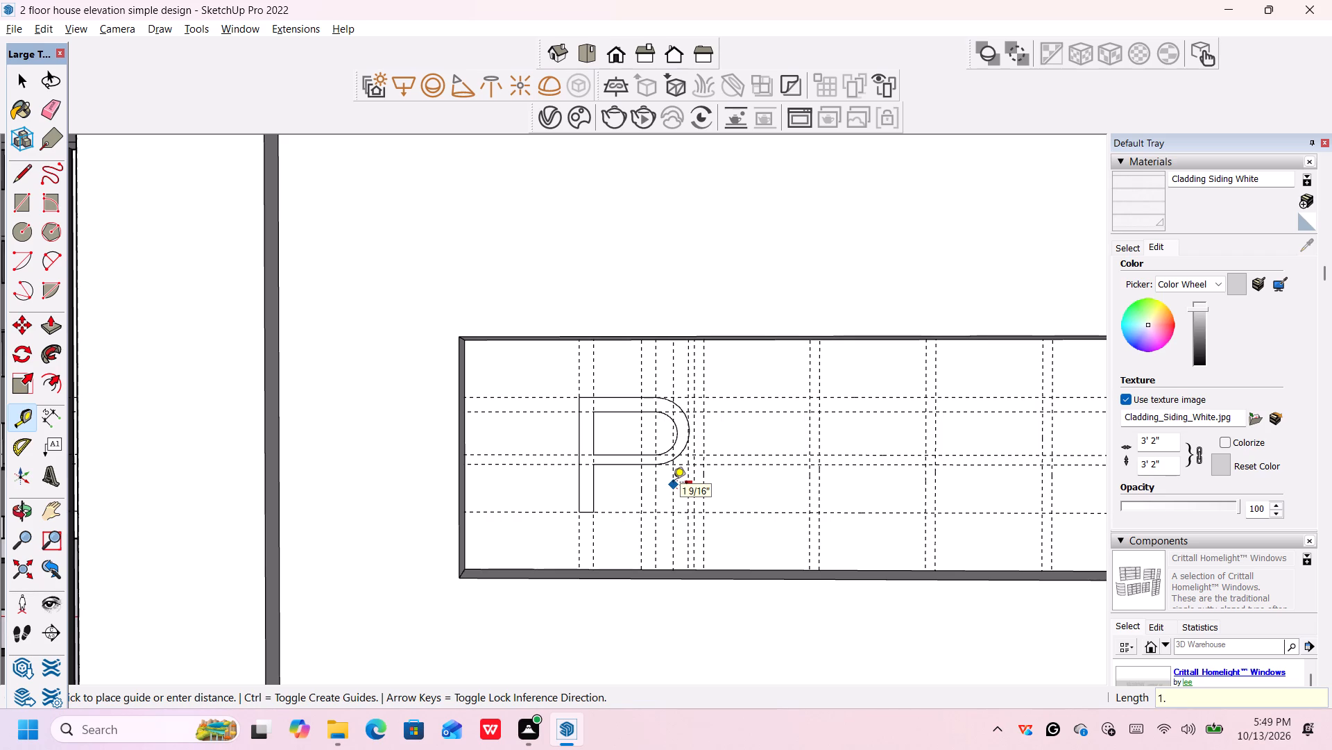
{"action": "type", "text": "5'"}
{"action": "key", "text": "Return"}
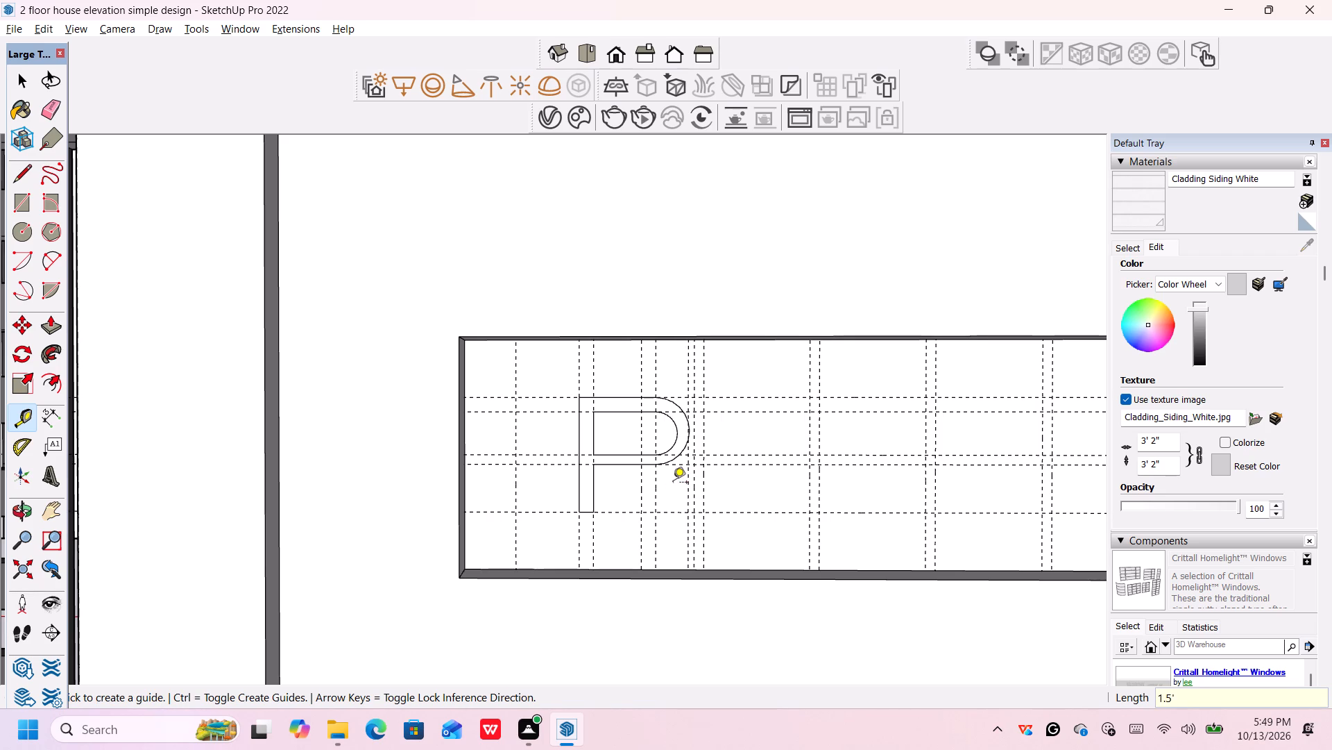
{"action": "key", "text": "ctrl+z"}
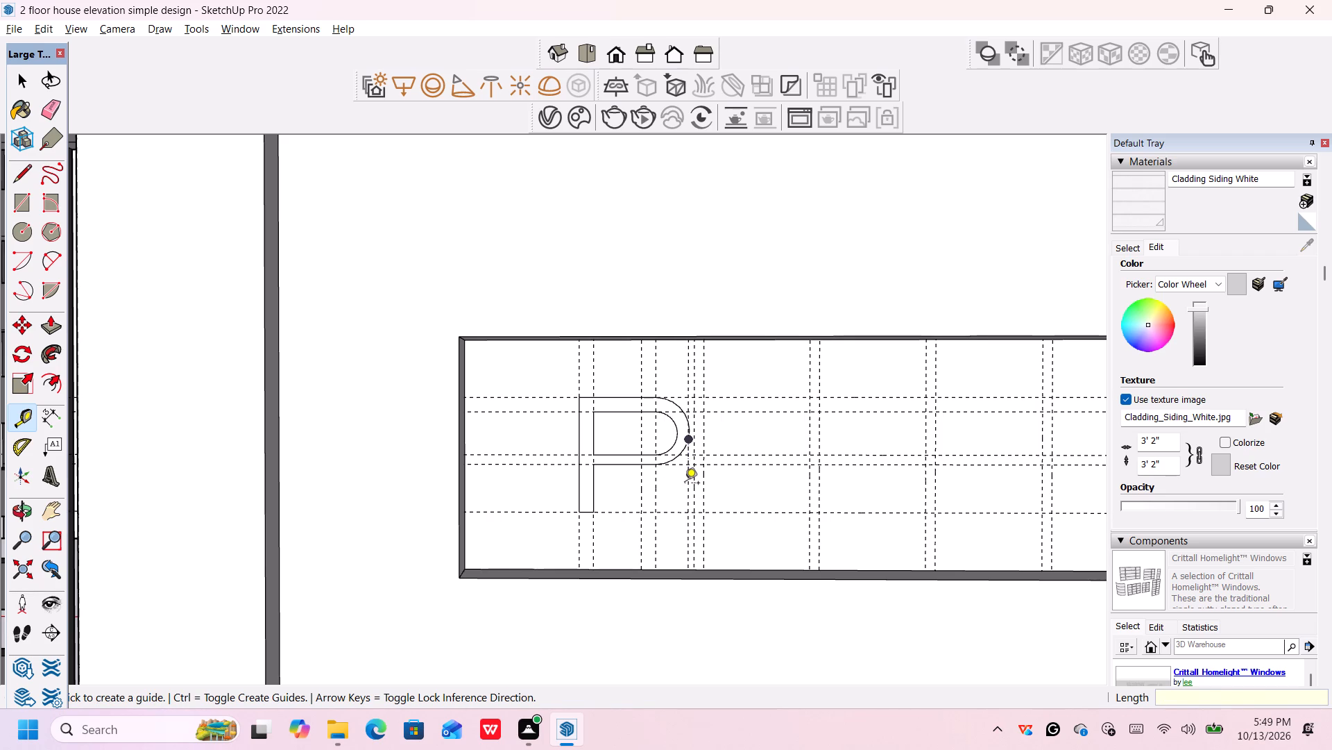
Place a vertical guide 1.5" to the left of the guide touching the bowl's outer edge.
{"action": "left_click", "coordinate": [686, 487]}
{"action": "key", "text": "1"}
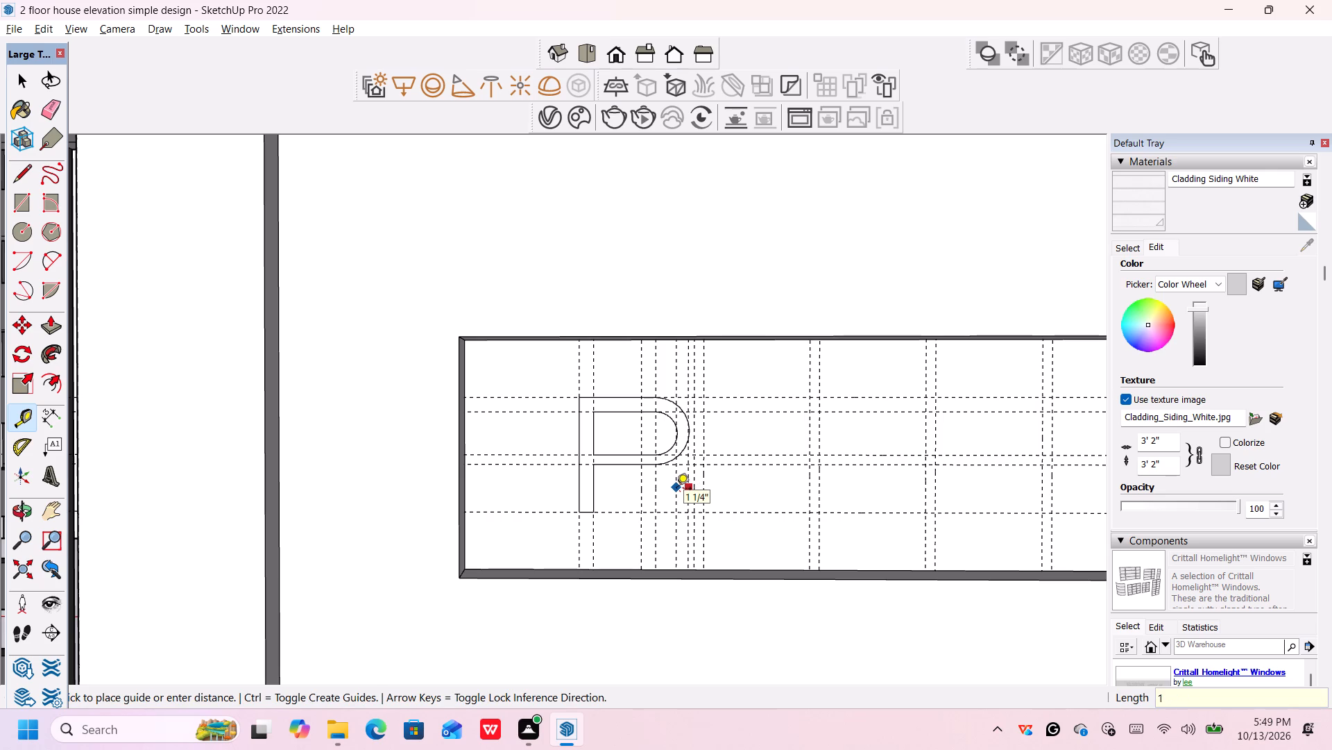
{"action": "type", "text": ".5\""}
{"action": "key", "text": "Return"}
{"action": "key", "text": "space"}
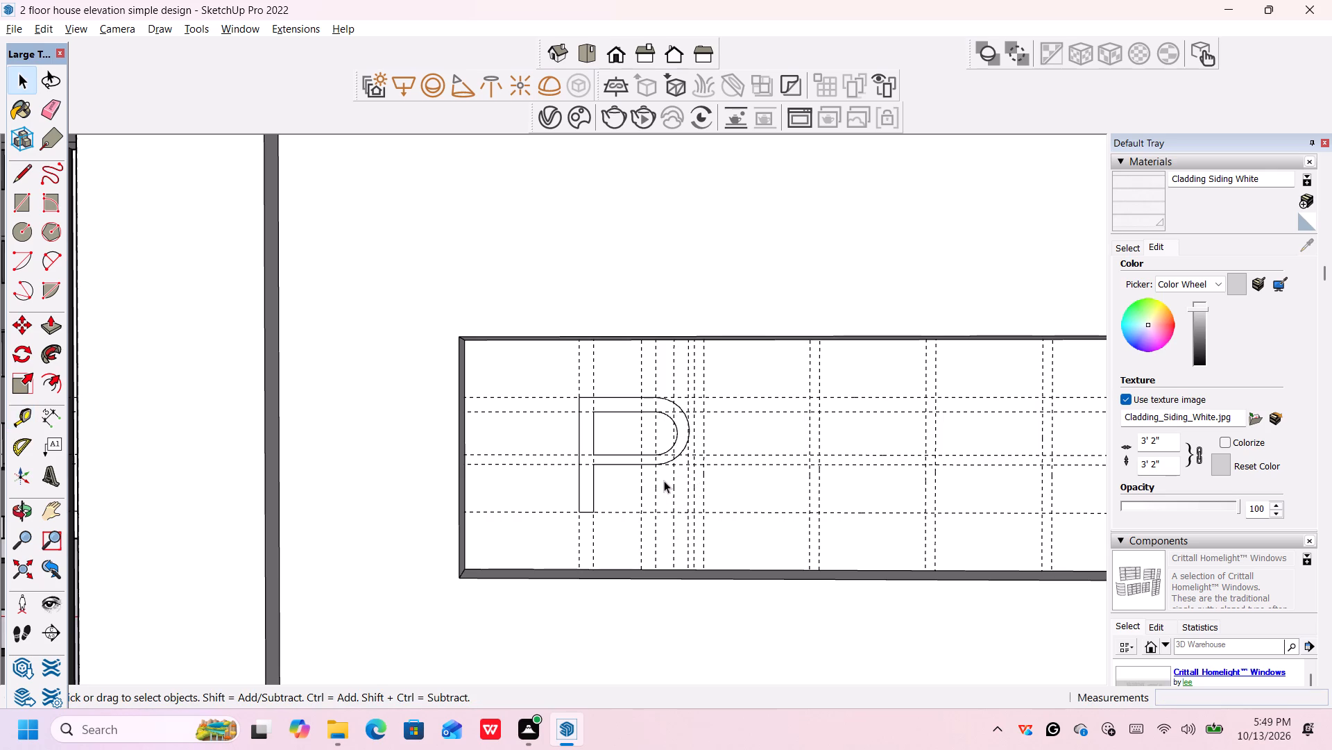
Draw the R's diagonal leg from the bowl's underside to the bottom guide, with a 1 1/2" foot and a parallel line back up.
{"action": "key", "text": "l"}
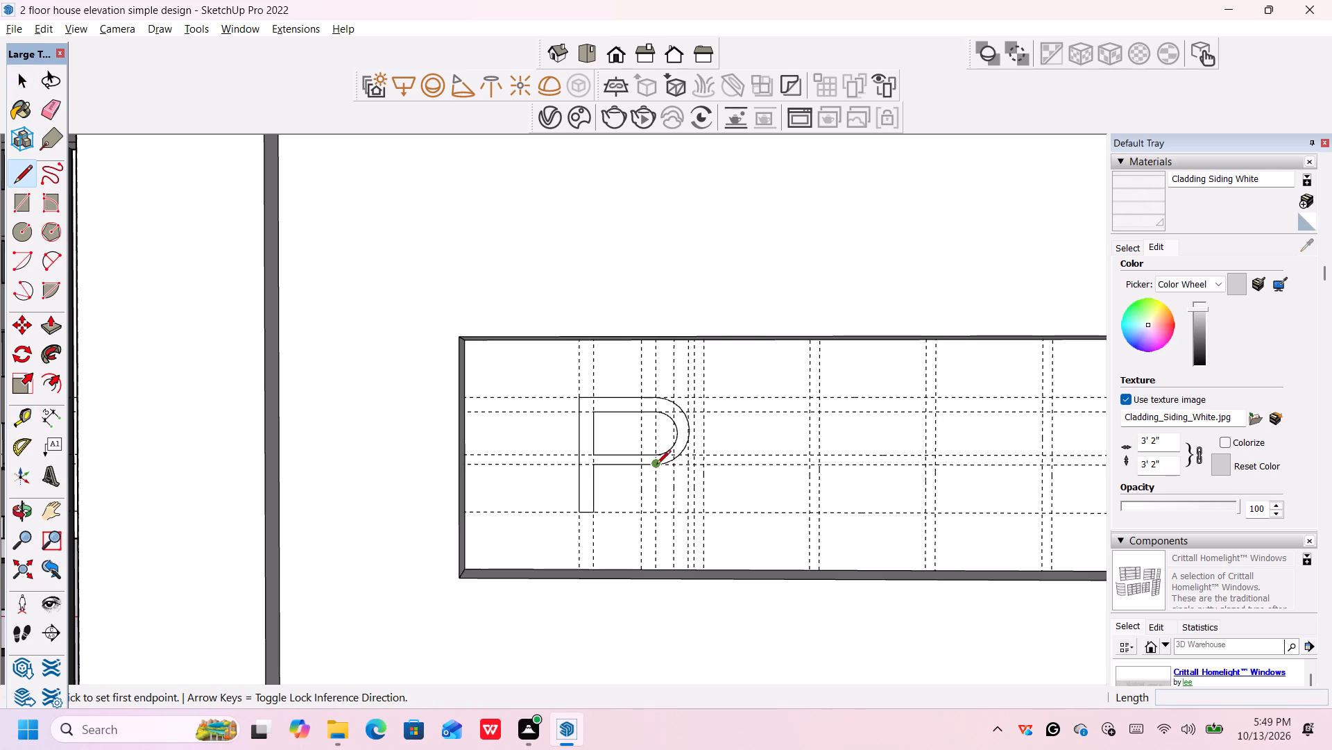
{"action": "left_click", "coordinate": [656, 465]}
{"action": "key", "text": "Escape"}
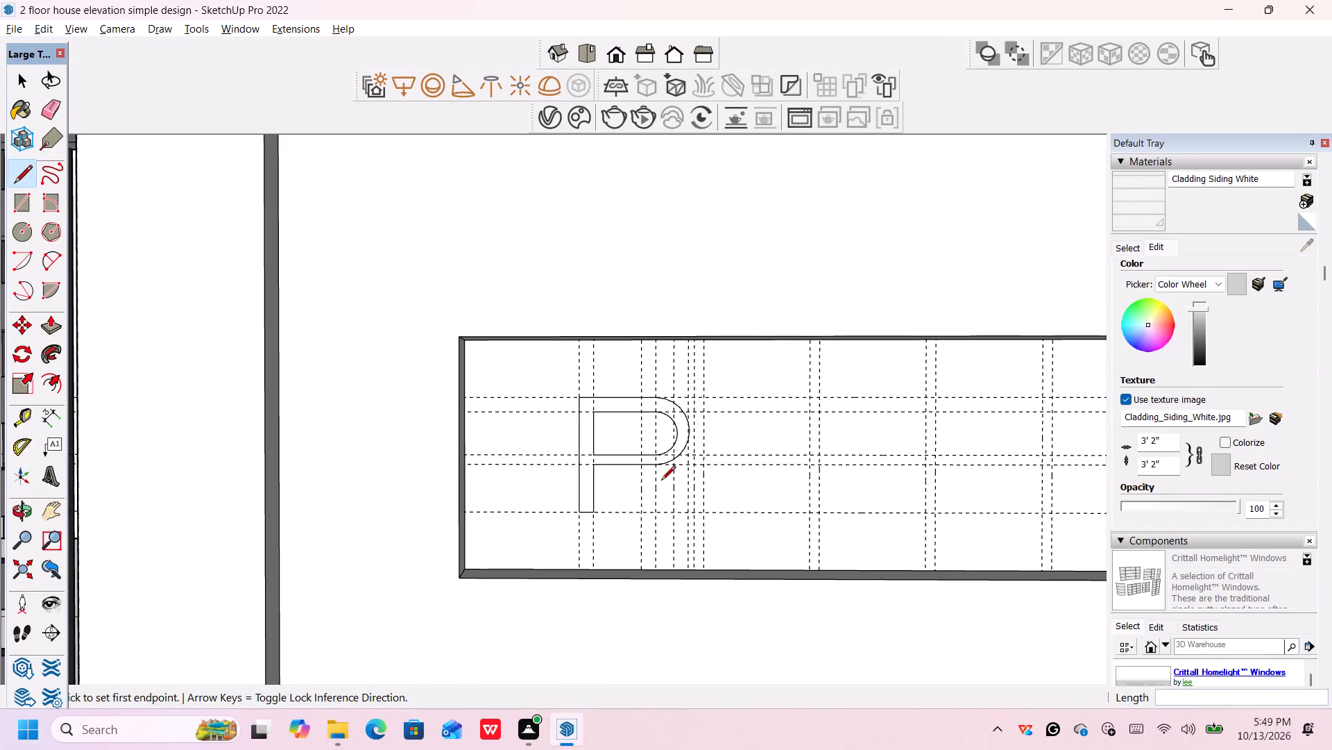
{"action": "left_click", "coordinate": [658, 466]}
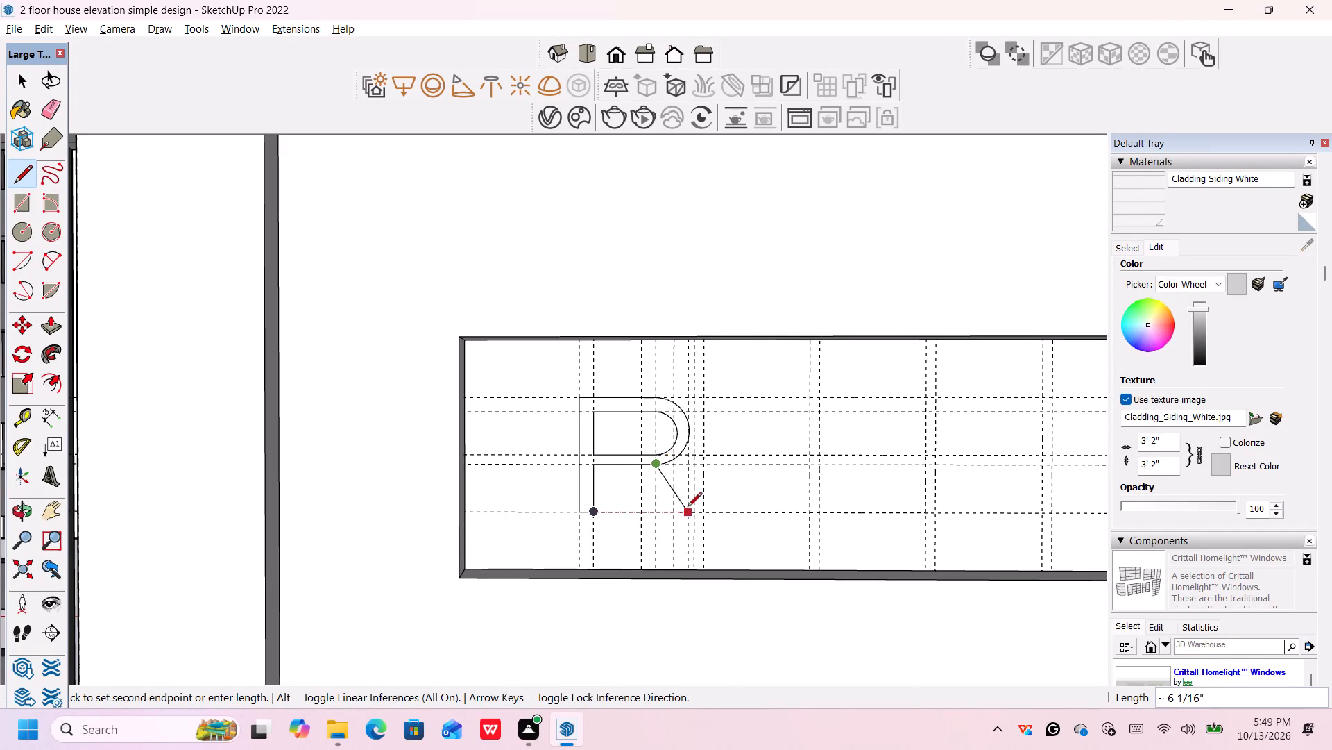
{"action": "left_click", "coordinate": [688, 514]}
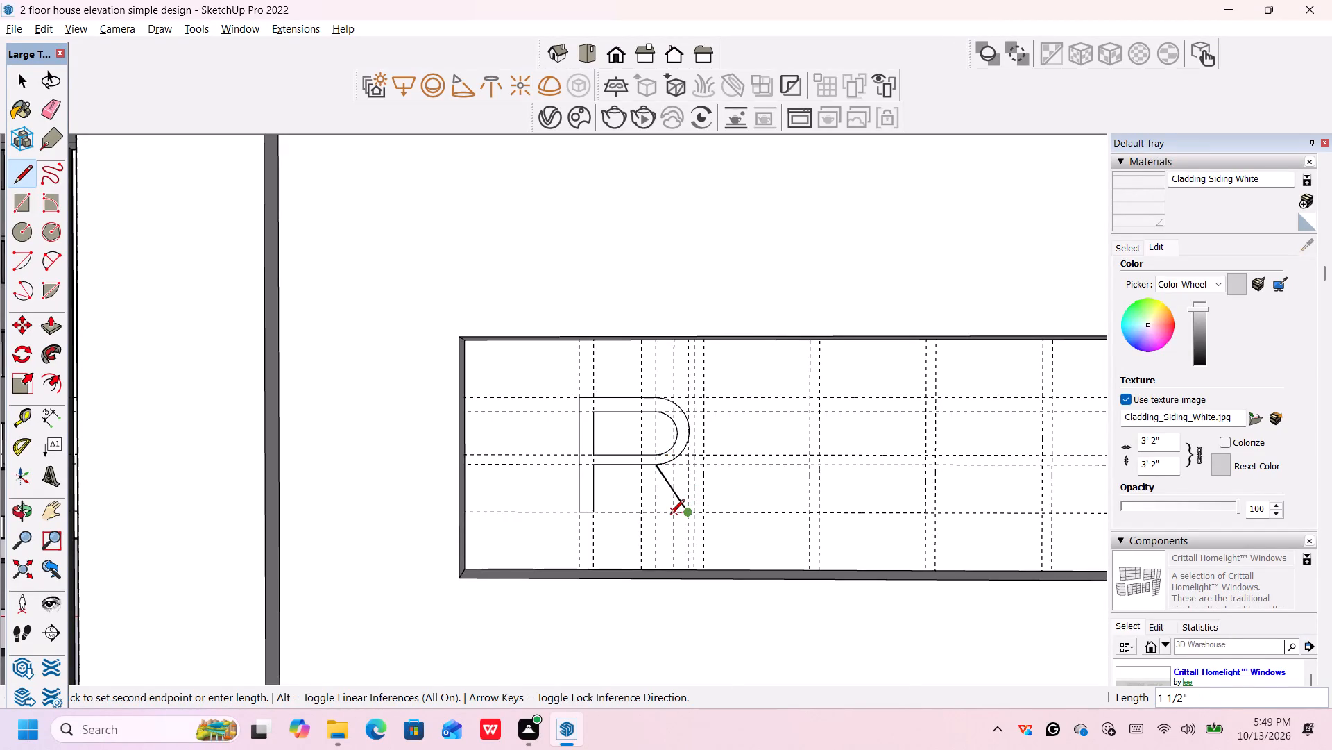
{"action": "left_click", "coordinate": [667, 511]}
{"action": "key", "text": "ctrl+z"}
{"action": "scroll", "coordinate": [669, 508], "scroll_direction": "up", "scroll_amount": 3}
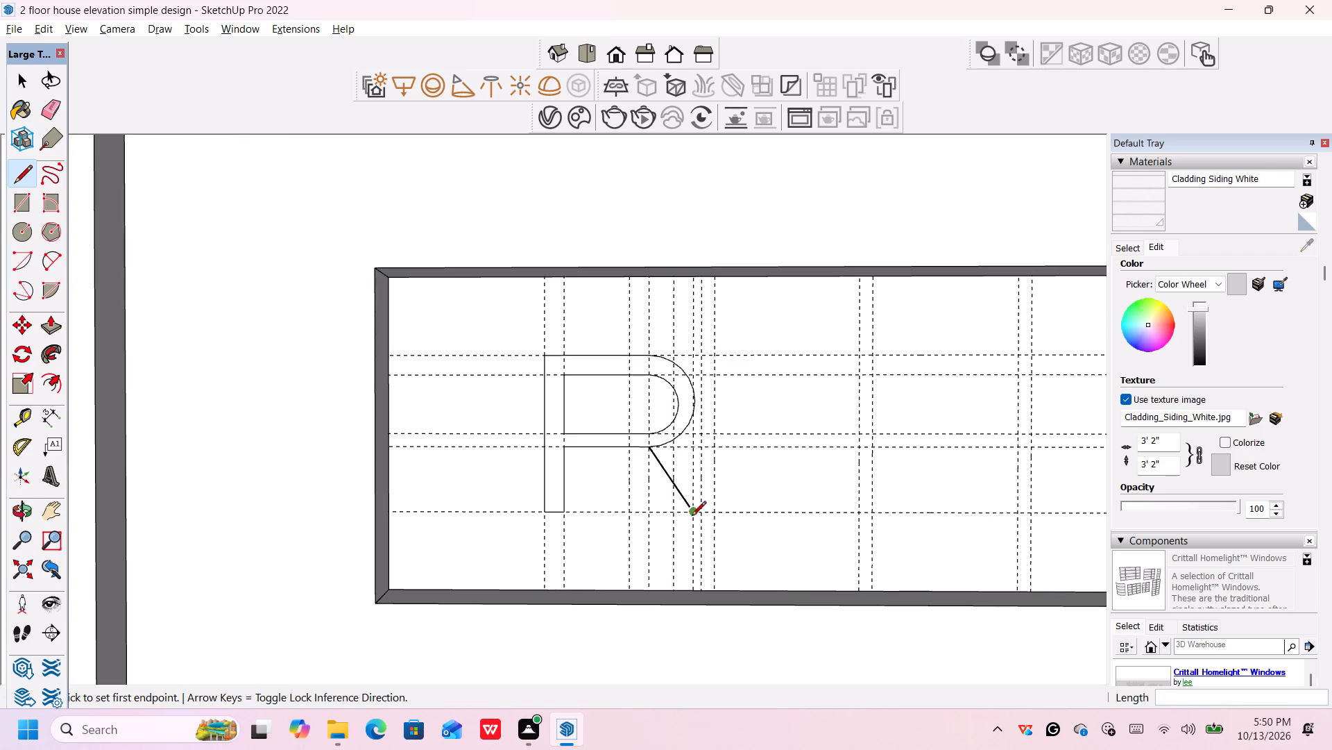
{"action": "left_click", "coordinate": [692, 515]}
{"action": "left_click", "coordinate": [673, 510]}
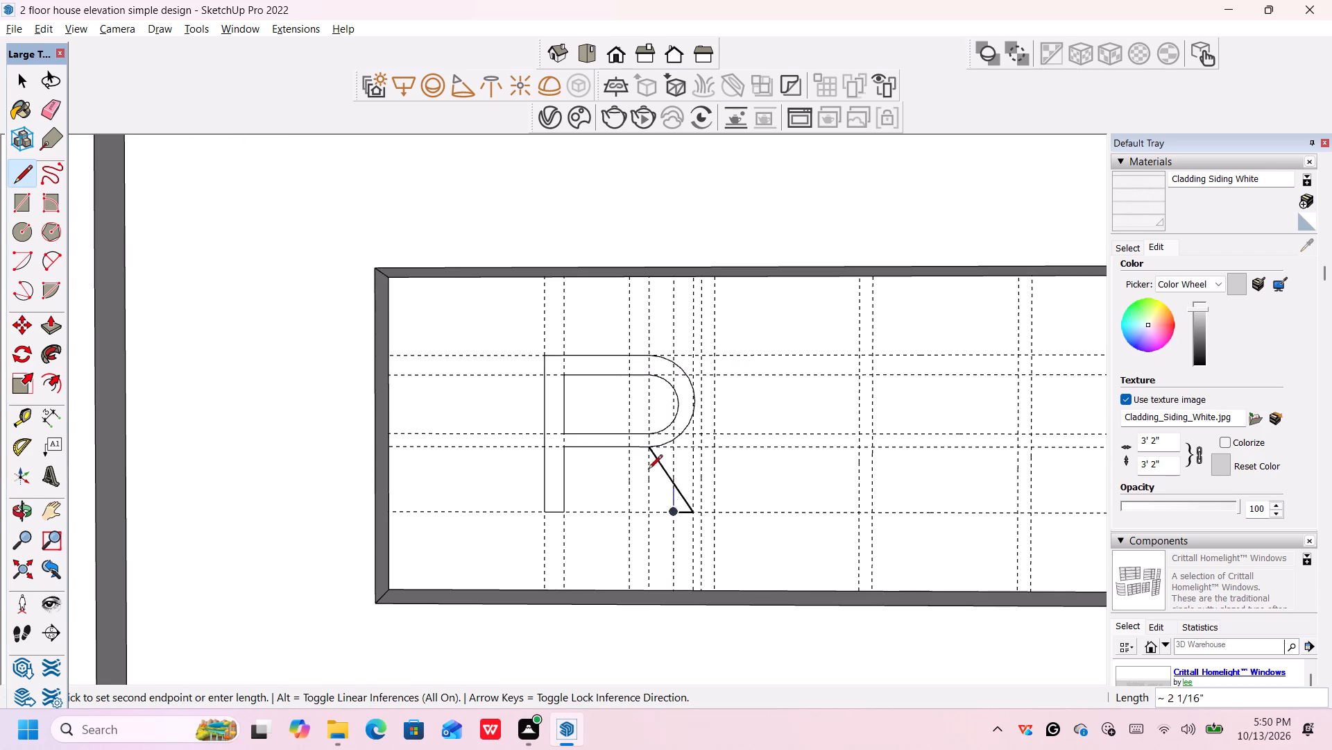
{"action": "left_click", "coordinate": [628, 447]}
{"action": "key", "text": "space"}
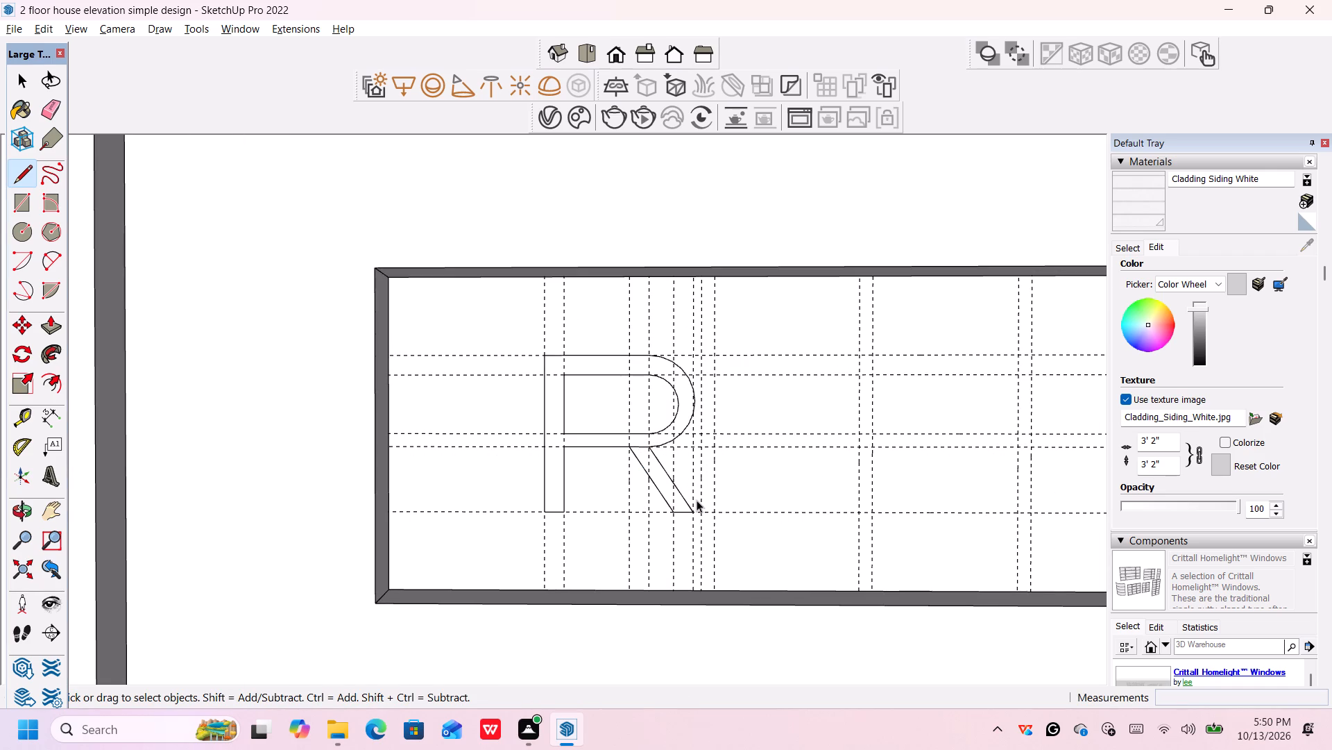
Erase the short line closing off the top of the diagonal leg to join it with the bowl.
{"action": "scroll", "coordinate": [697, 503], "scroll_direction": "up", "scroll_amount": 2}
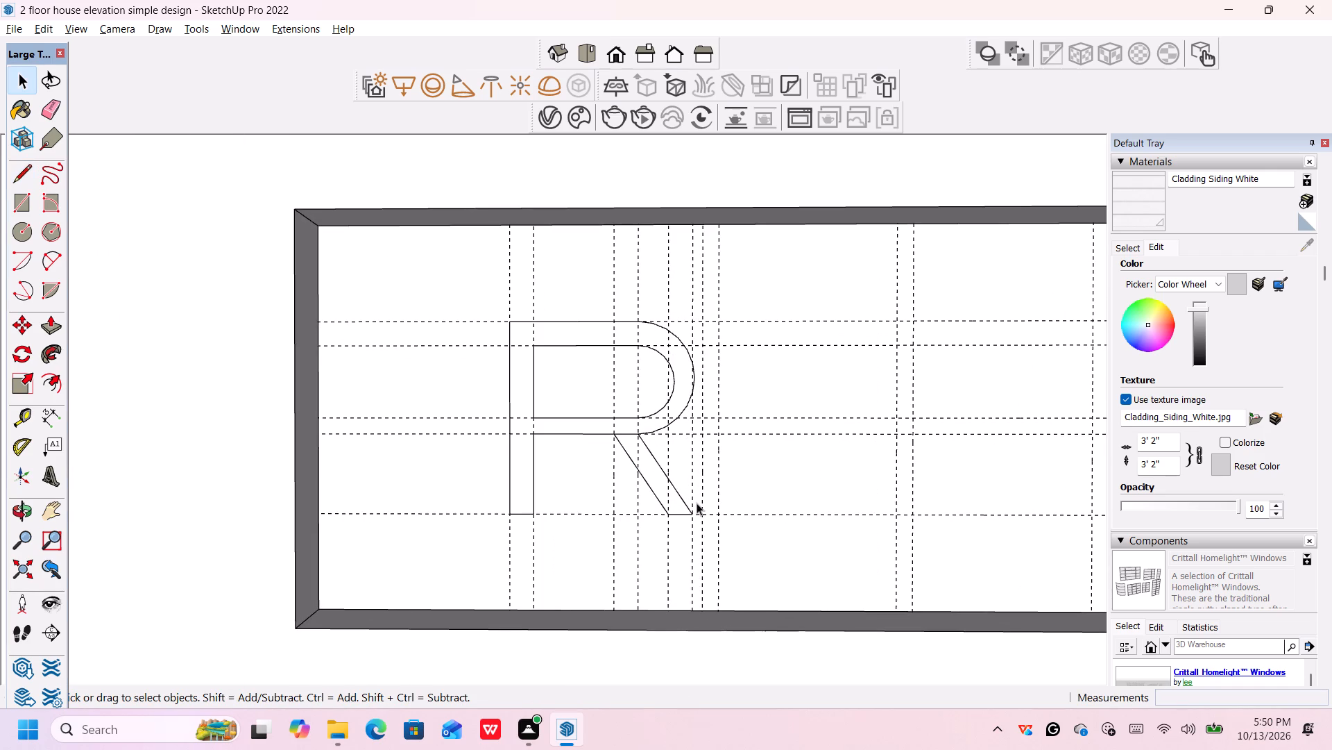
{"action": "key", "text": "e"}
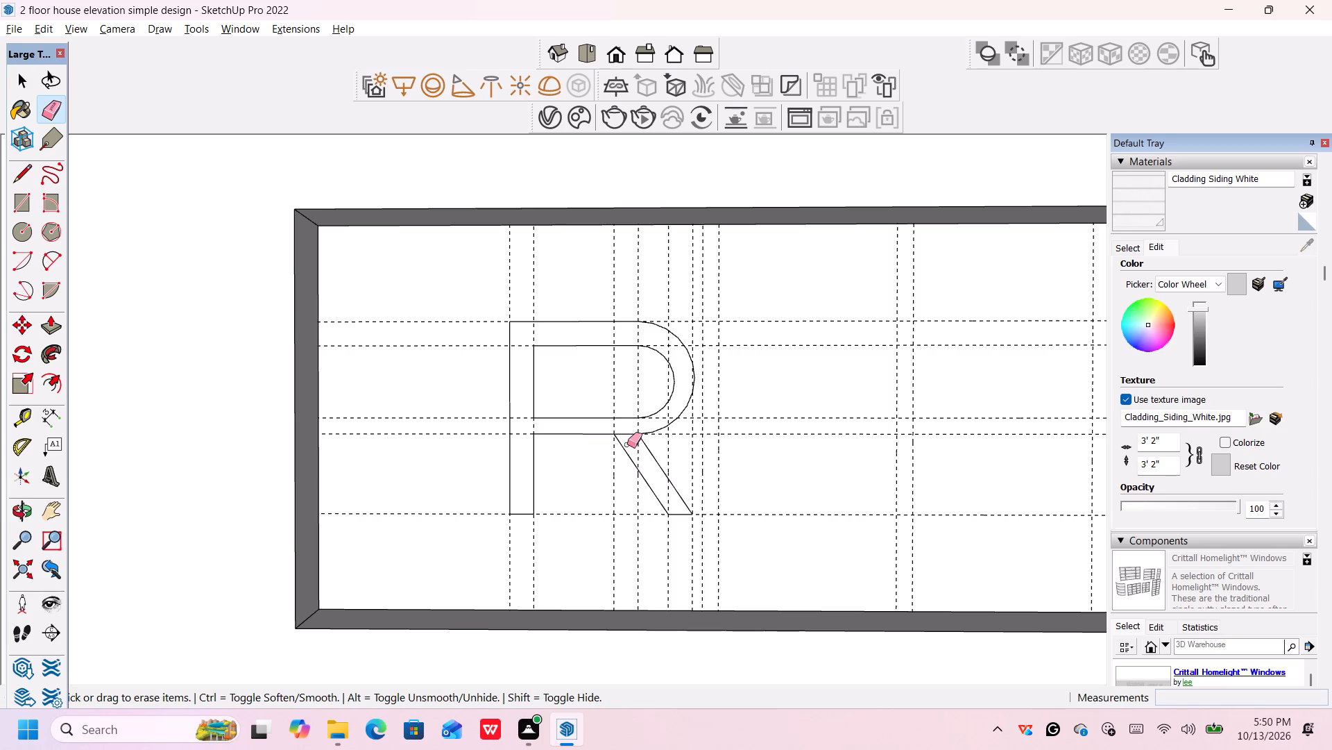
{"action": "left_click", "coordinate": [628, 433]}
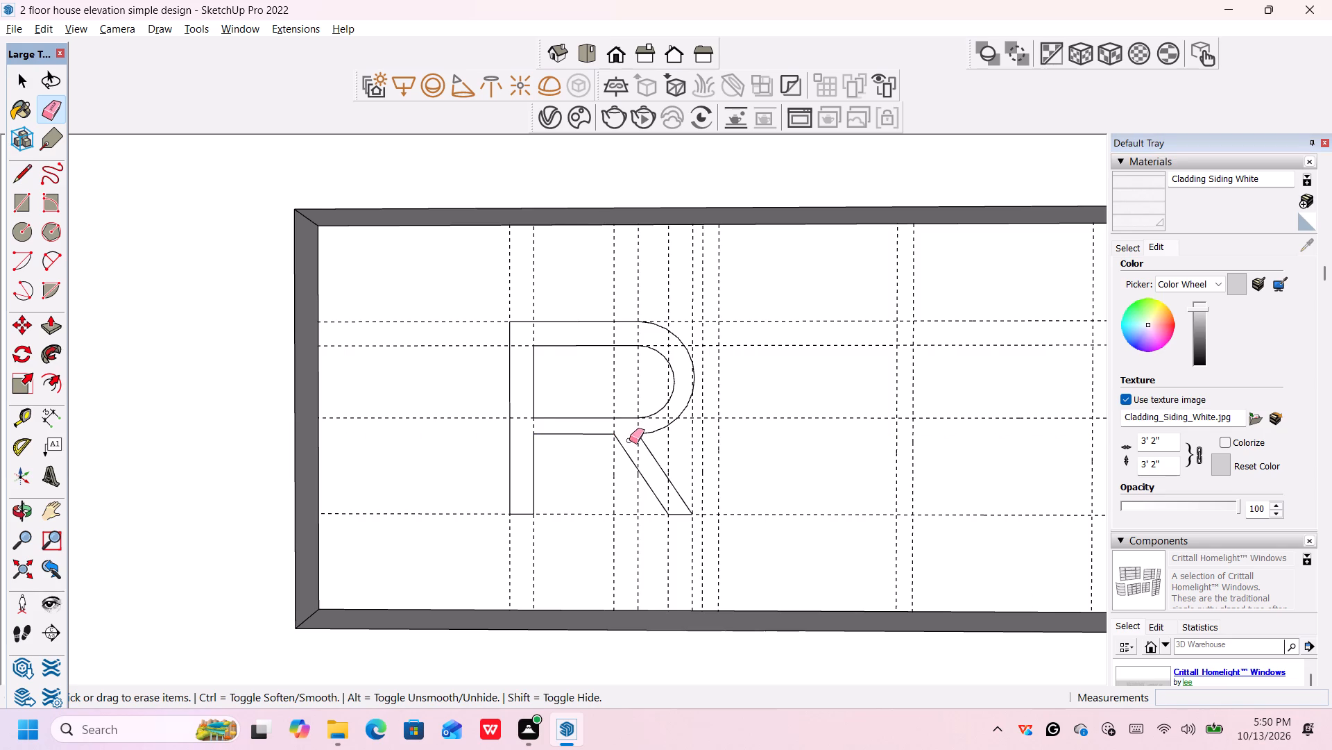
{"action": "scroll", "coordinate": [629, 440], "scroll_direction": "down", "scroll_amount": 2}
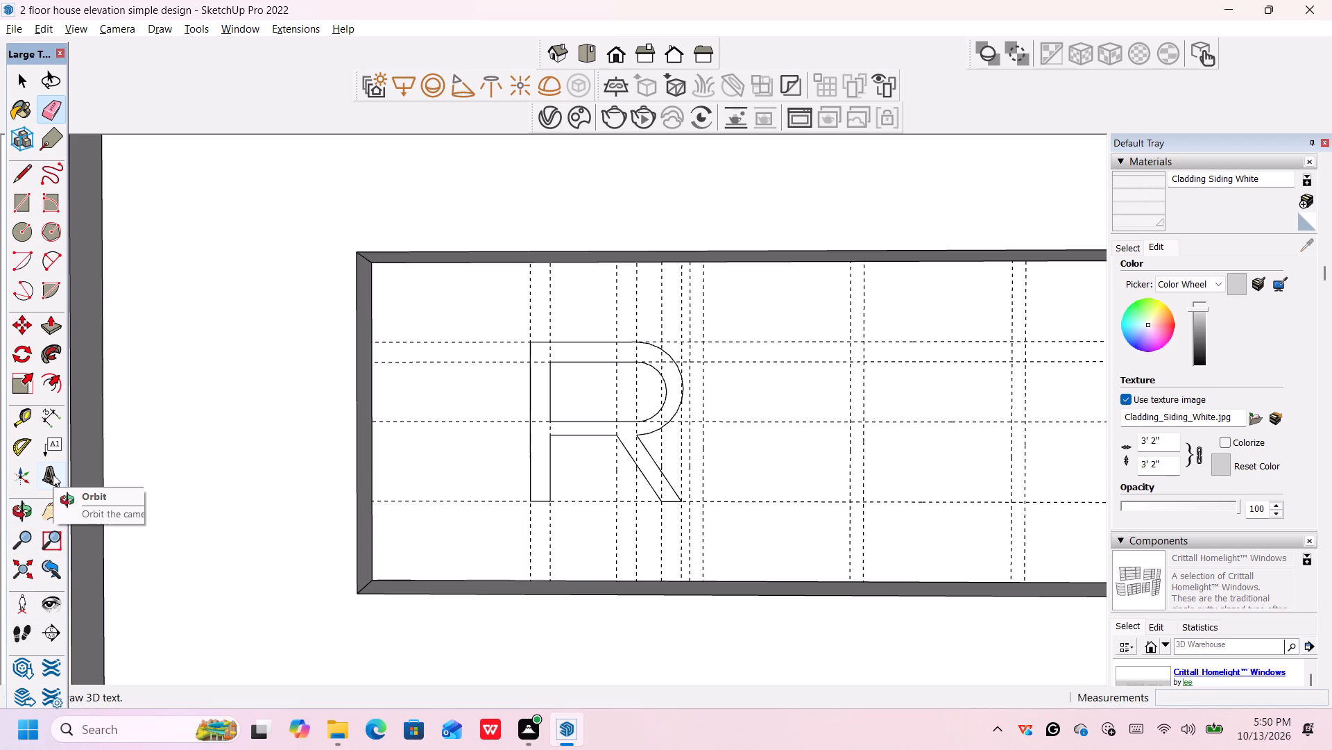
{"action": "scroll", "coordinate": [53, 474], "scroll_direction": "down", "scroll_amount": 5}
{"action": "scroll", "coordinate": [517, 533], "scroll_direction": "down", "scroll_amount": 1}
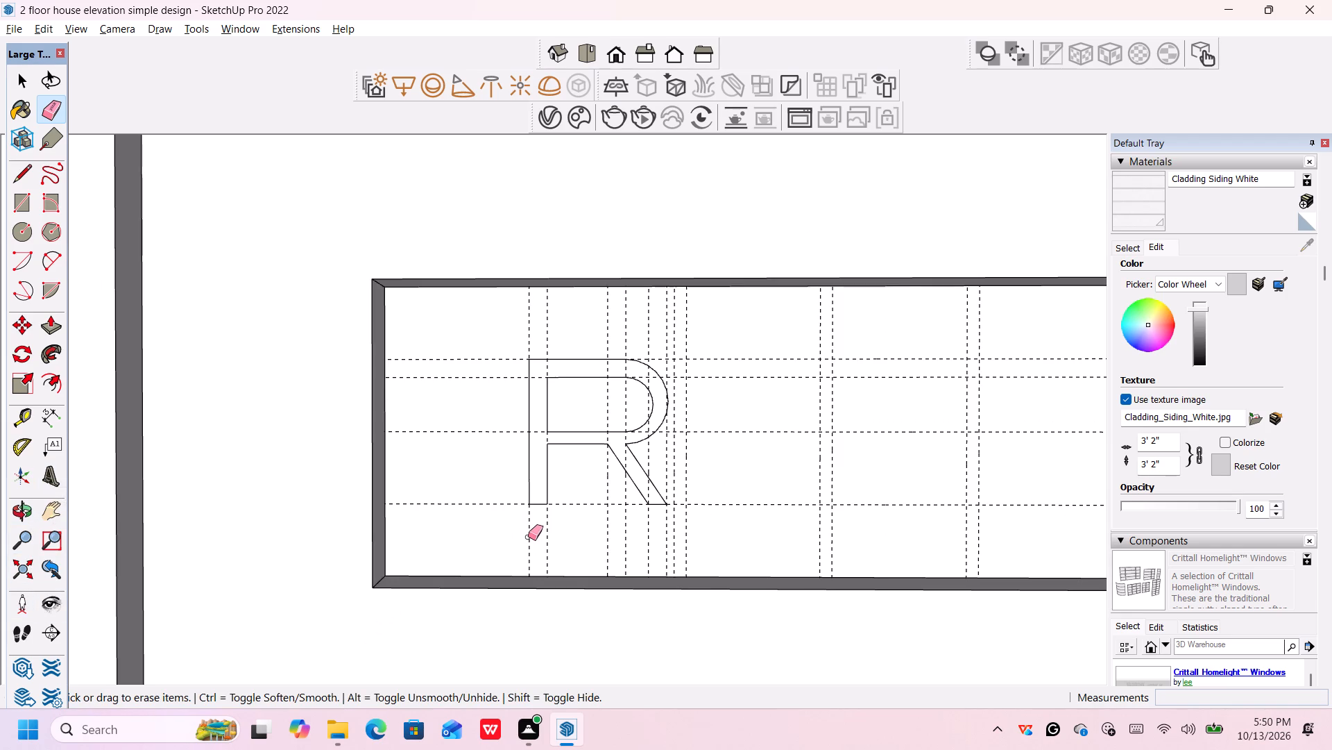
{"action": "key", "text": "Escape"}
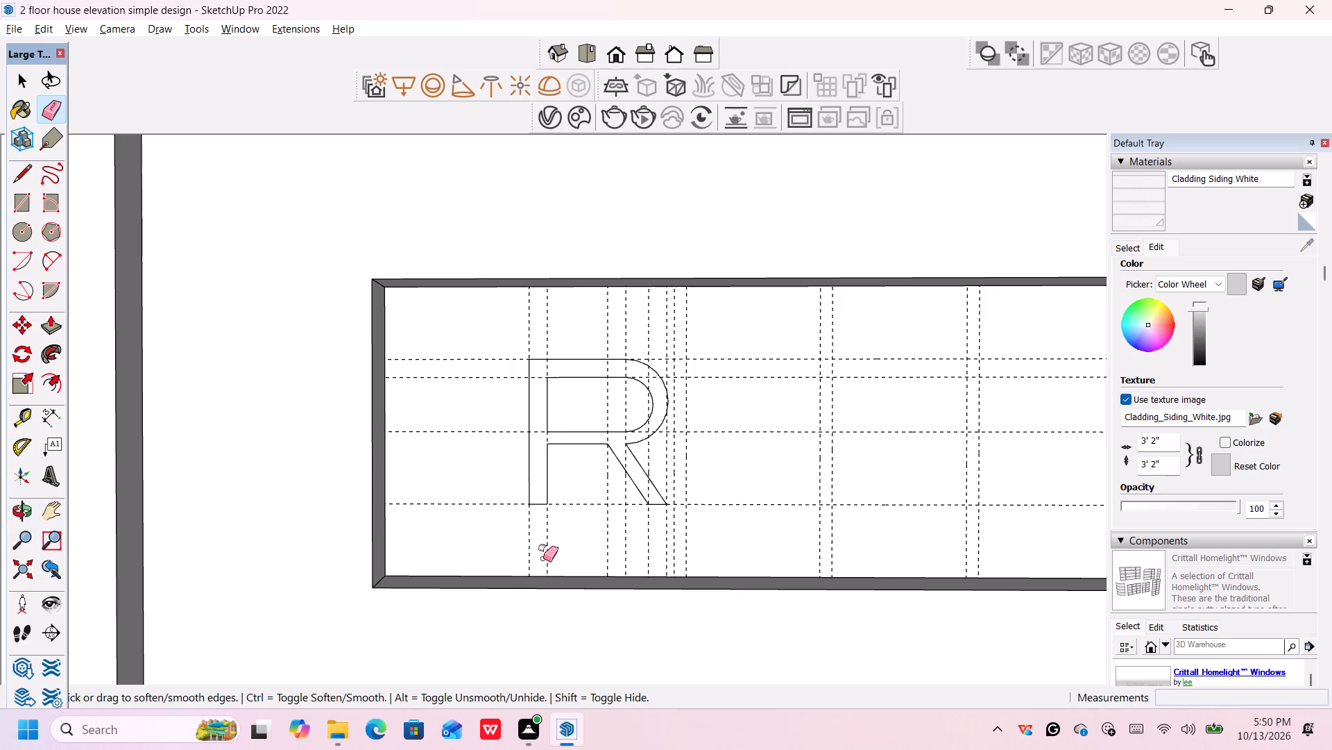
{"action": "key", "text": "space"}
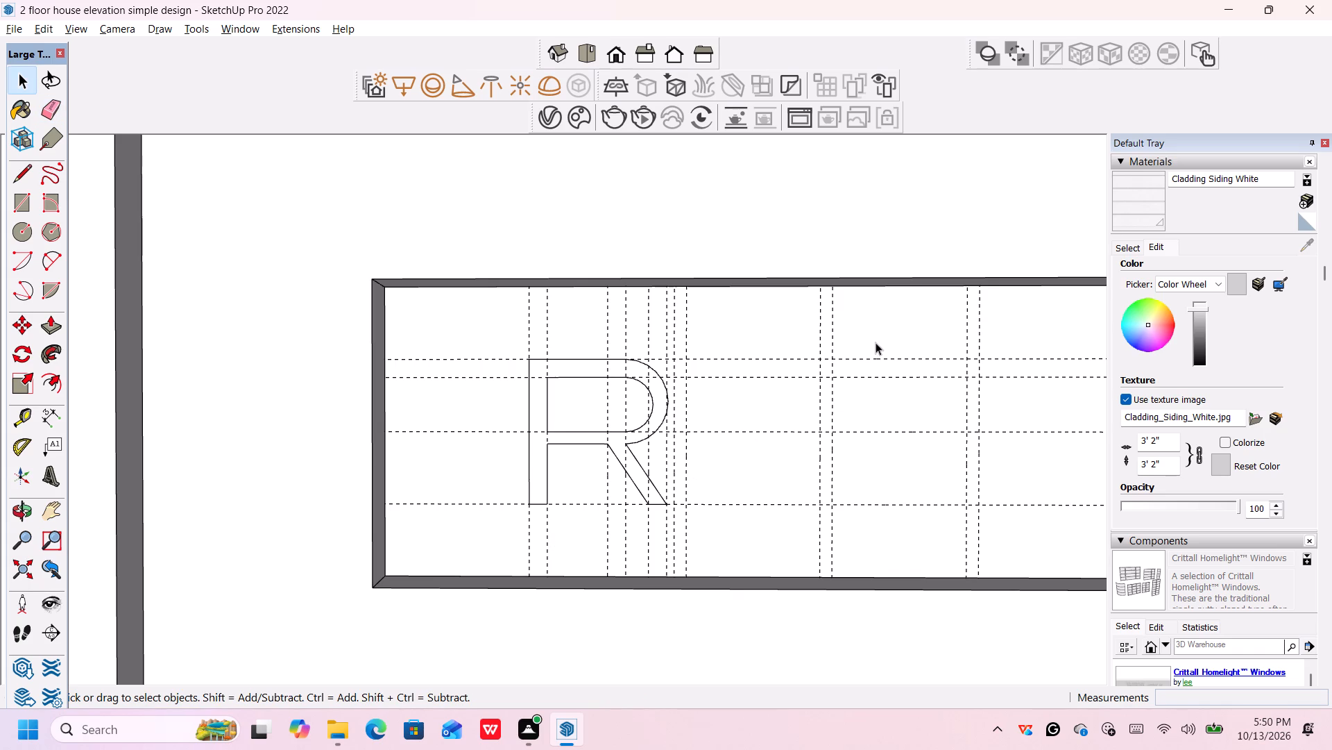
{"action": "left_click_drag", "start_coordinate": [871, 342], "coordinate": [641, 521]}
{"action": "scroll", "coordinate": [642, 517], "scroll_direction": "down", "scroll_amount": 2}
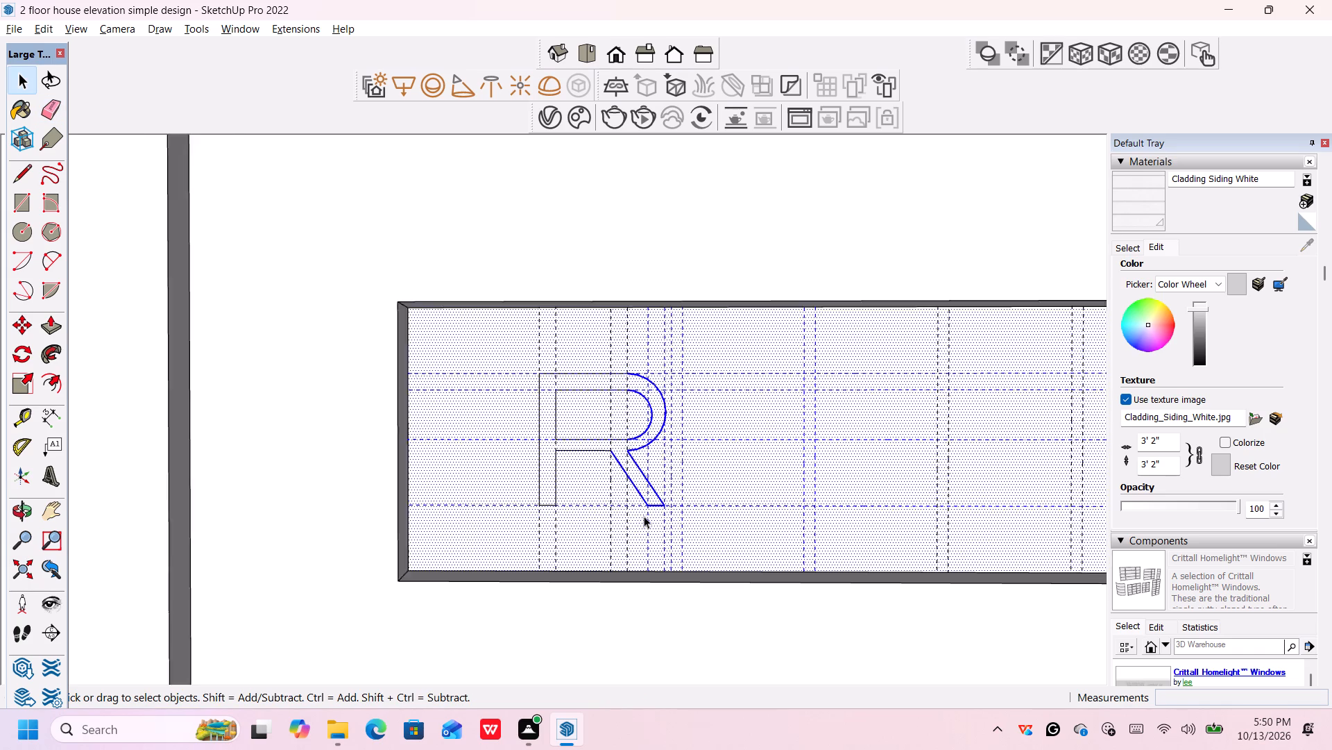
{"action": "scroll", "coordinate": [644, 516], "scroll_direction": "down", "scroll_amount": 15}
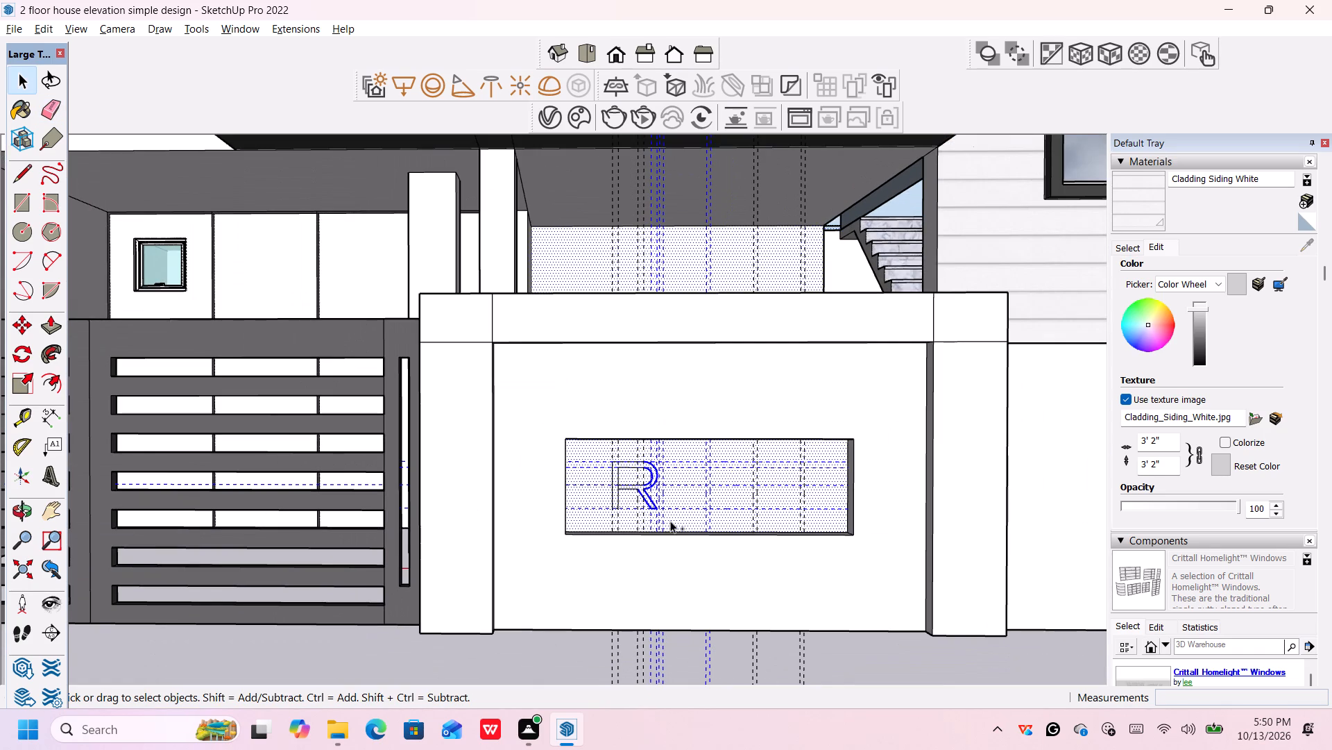
Undo the whole hand-drawn R outline, including its leg, bowl and stem, in the boundary-wall recess.
{"action": "key", "text": "ctrl+z"}
{"action": "key", "text": "ctrl+z"}
{"action": "key", "text": "ctrl+z"}
{"action": "key", "text": "ctrl+z"}
{"action": "key", "text": "ctrl+z"}
{"action": "key", "text": "ctrl+z"}
{"action": "key", "text": "ctrl+z"}
{"action": "key", "text": "ctrl+z"}
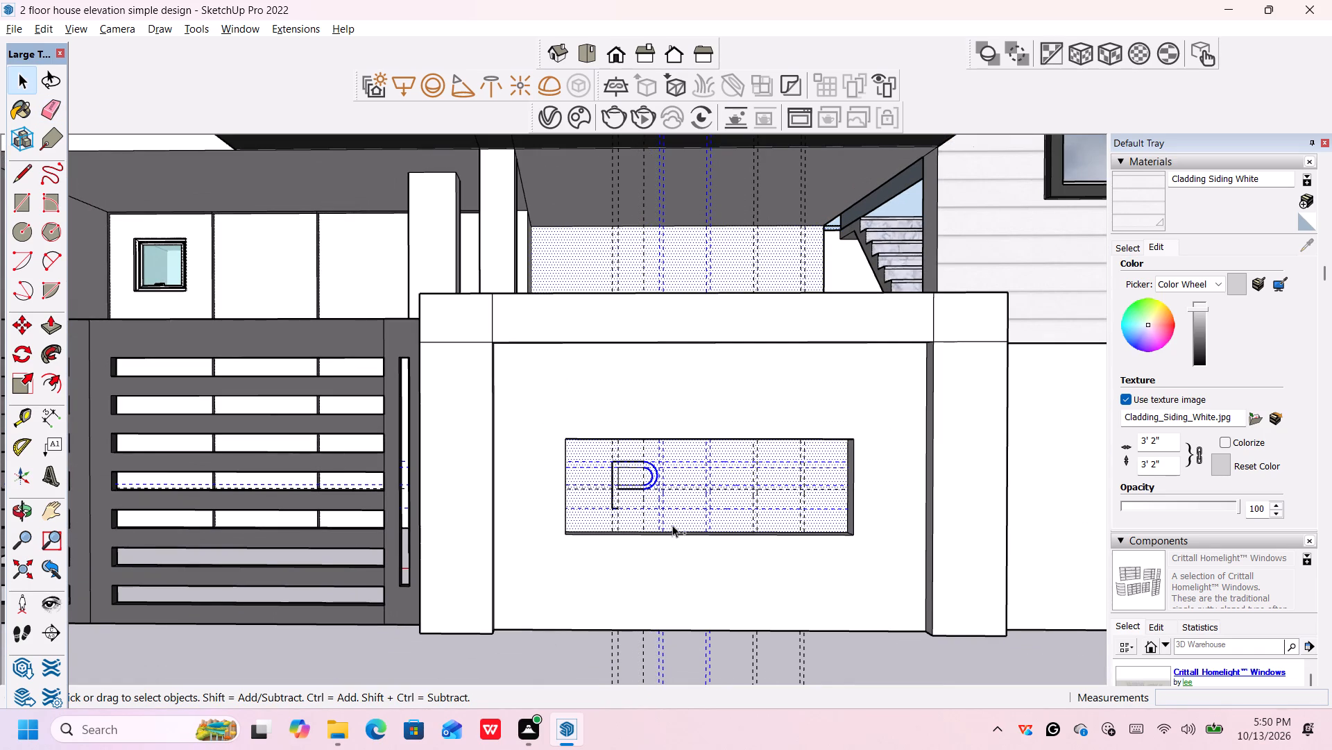
{"action": "key", "text": "ctrl+z"}
{"action": "key", "text": "ctrl+z"}
{"action": "key", "text": "ctrl+z"}
{"action": "key", "text": "ctrl+z"}
{"action": "key", "text": "ctrl+z"}
{"action": "key", "text": "ctrl+z"}
{"action": "key", "text": "ctrl+z"}
{"action": "key", "text": "ctrl+z"}
{"action": "key", "text": "ctrl+z"}
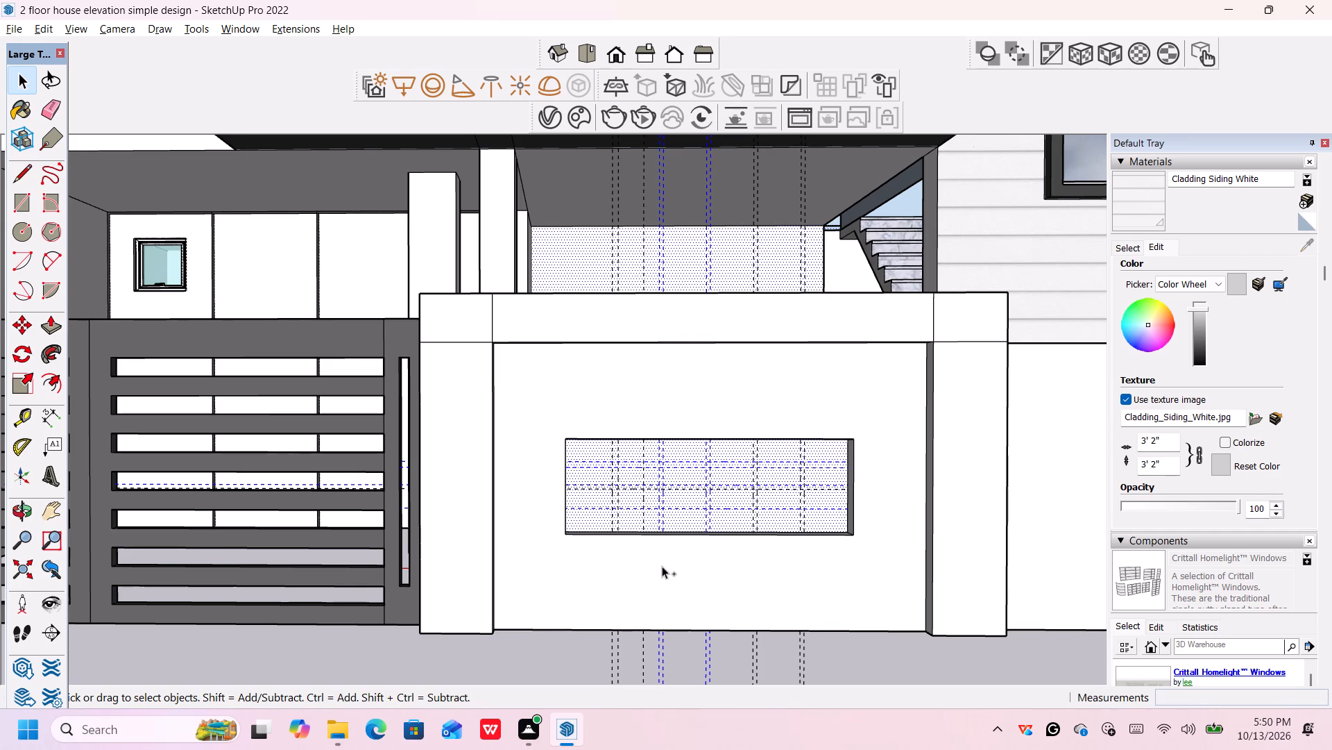
Undo the inner letter guides, keeping only the recess's two outer vertical guides and three horizontal guides.
{"action": "key", "text": "ctrl+z"}
{"action": "key", "text": "ctrl+z"}
{"action": "key", "text": "ctrl+z"}
{"action": "key", "text": "ctrl+z"}
{"action": "key", "text": "ctrl+z"}
{"action": "key", "text": "ctrl+z"}
{"action": "key", "text": "ctrl+z"}
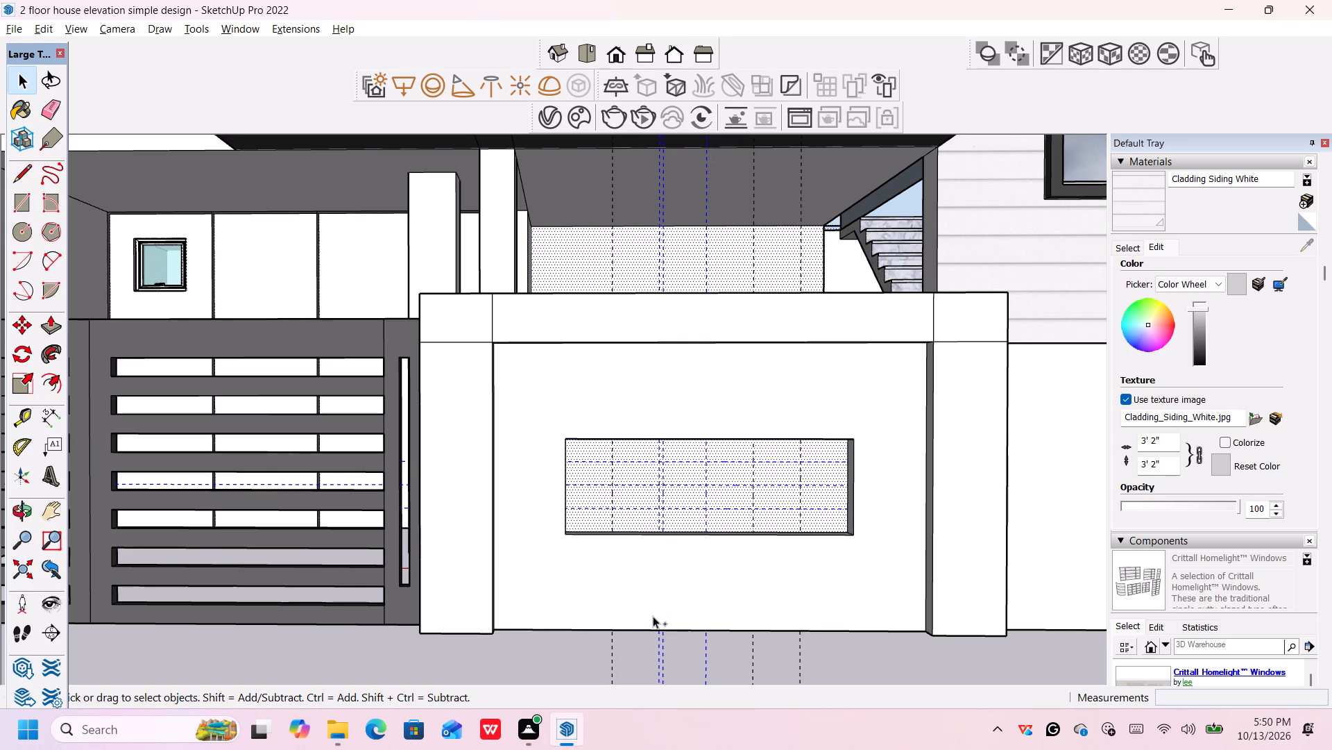
{"action": "key", "text": "ctrl+z"}
{"action": "key", "text": "ctrl+z"}
{"action": "key", "text": "ctrl+z"}
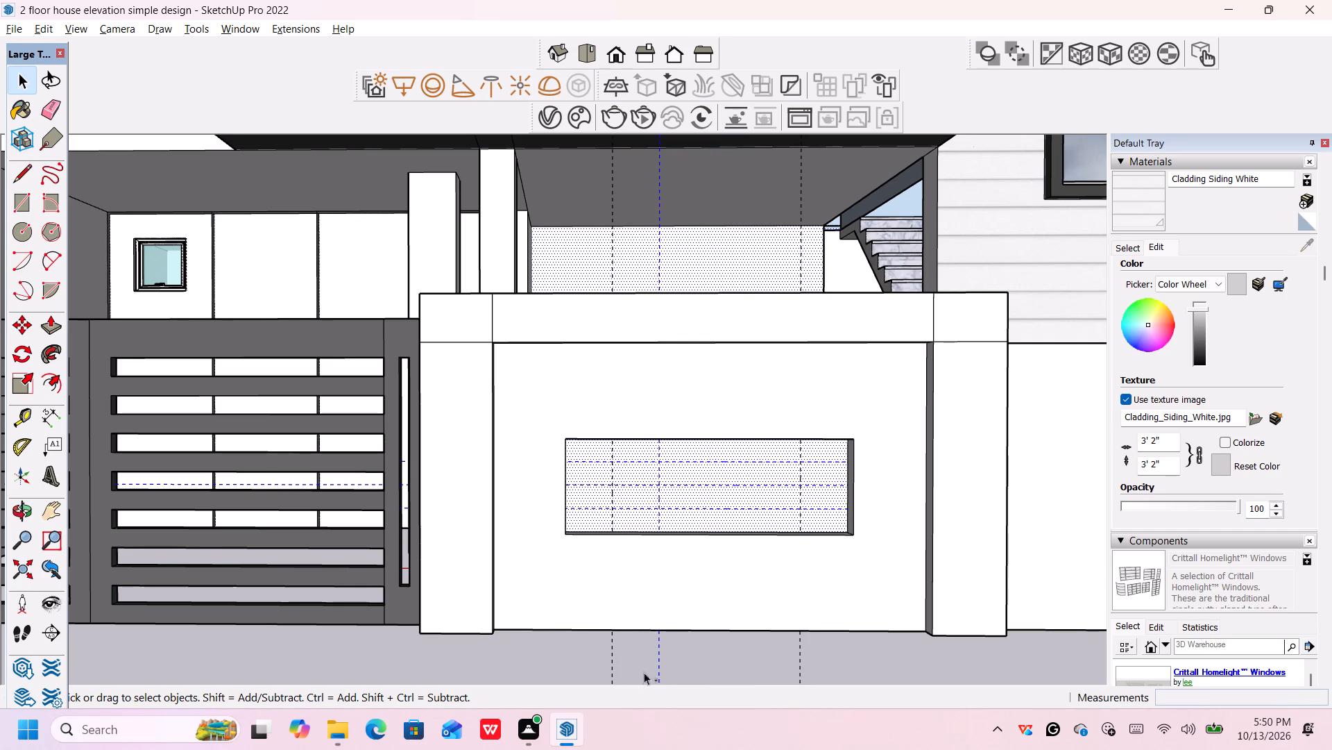
{"action": "key", "text": "ctrl+z"}
{"action": "key", "text": "ctrl+z"}
{"action": "key", "text": "ctrl+y"}
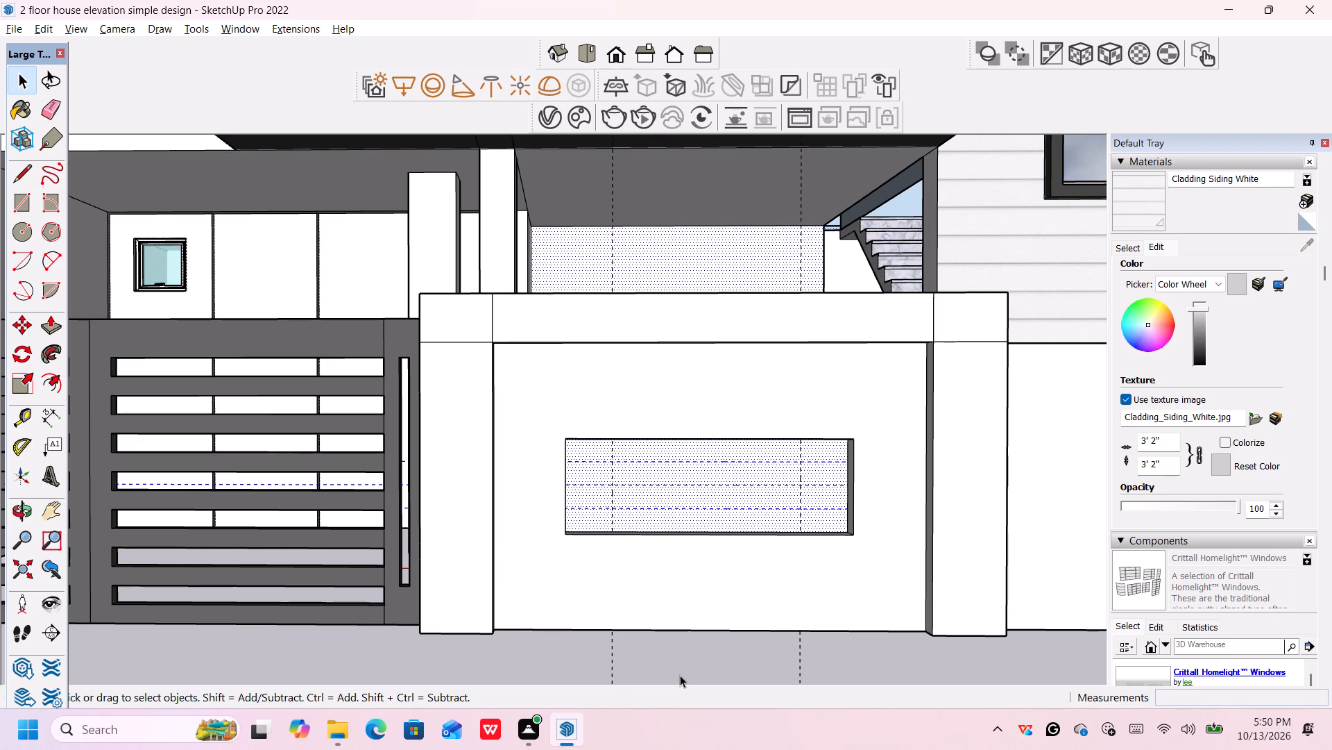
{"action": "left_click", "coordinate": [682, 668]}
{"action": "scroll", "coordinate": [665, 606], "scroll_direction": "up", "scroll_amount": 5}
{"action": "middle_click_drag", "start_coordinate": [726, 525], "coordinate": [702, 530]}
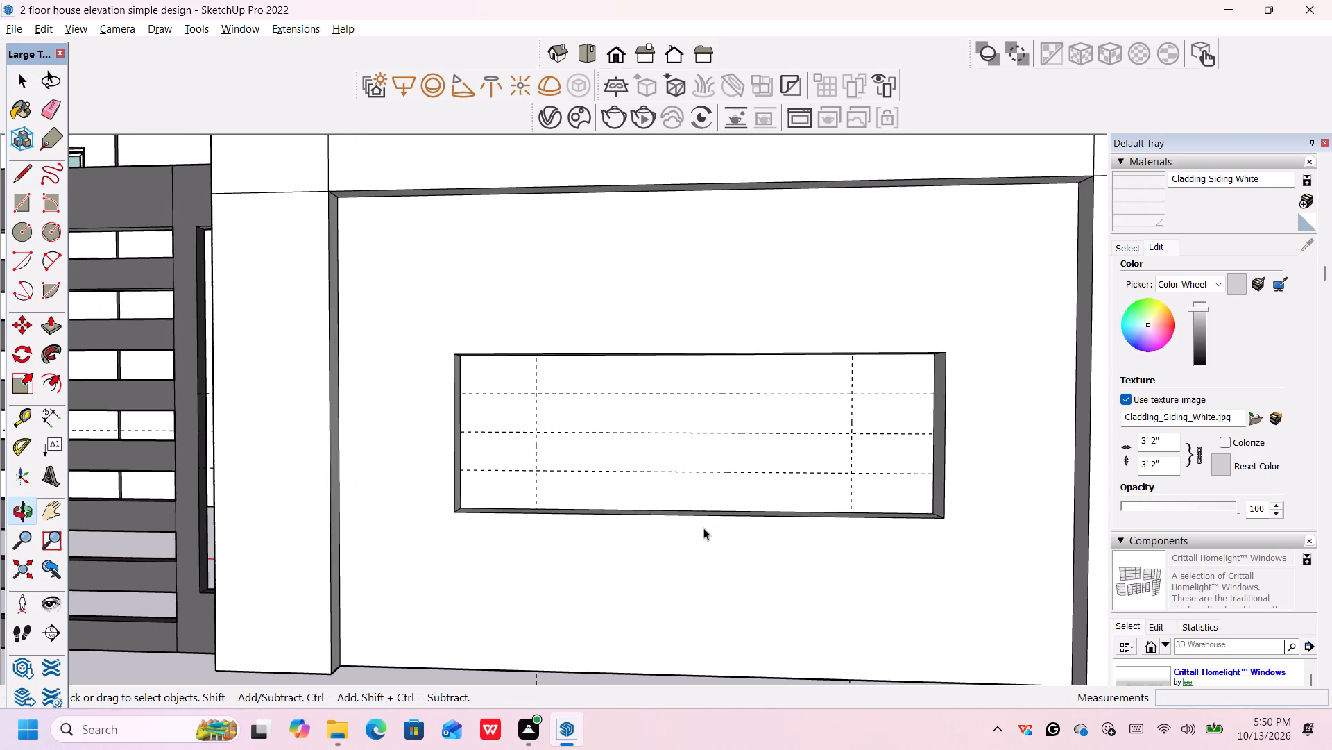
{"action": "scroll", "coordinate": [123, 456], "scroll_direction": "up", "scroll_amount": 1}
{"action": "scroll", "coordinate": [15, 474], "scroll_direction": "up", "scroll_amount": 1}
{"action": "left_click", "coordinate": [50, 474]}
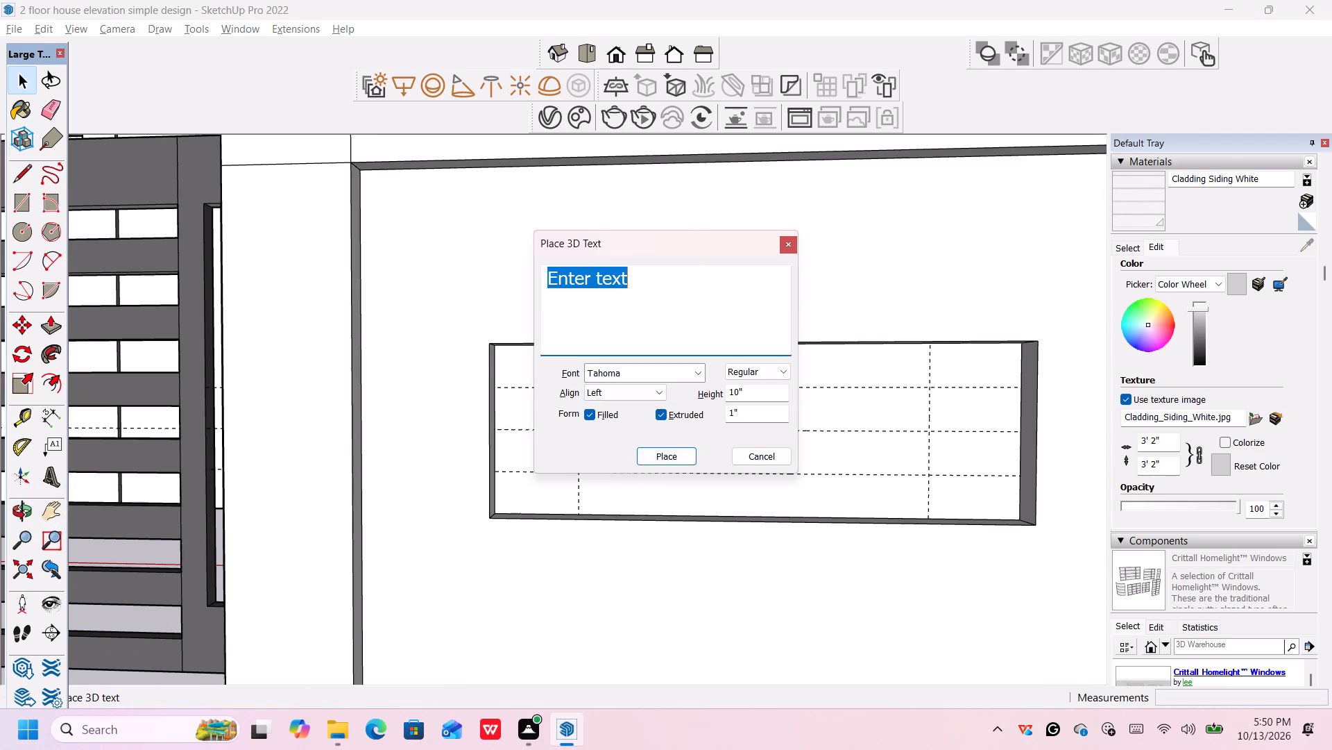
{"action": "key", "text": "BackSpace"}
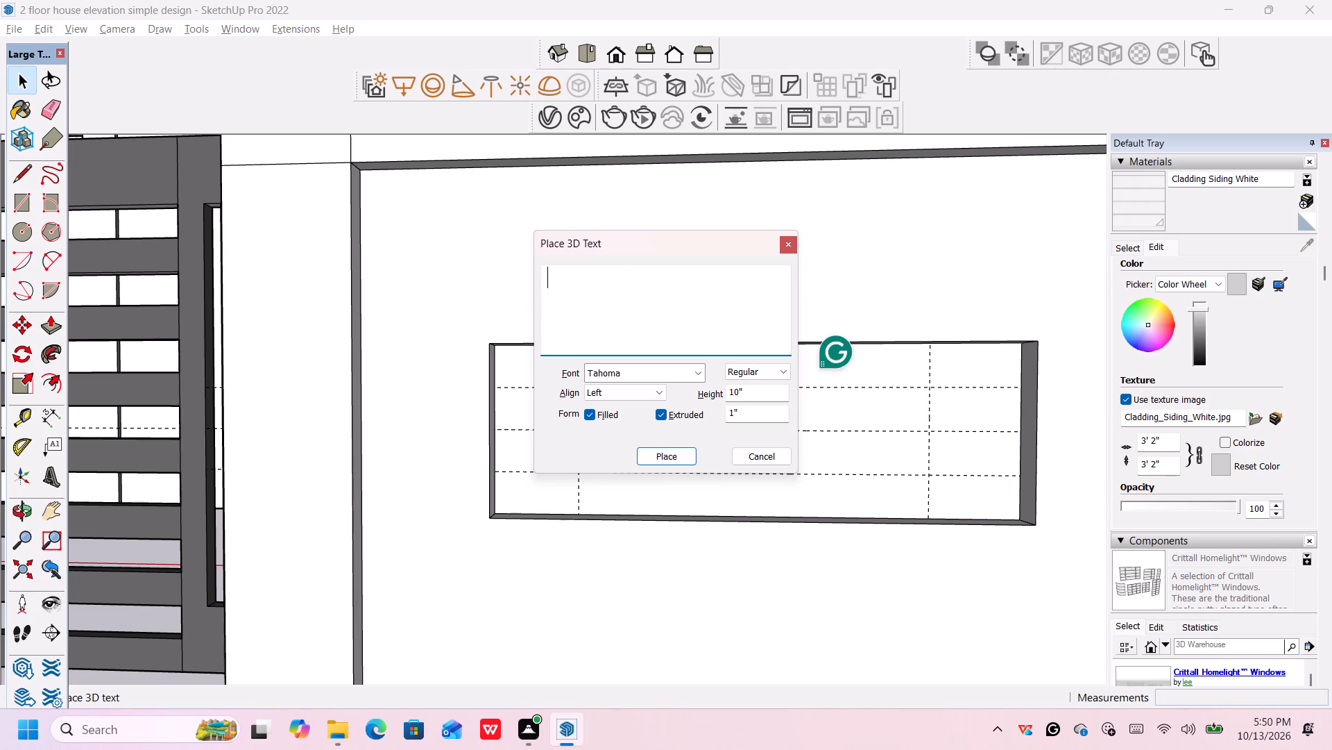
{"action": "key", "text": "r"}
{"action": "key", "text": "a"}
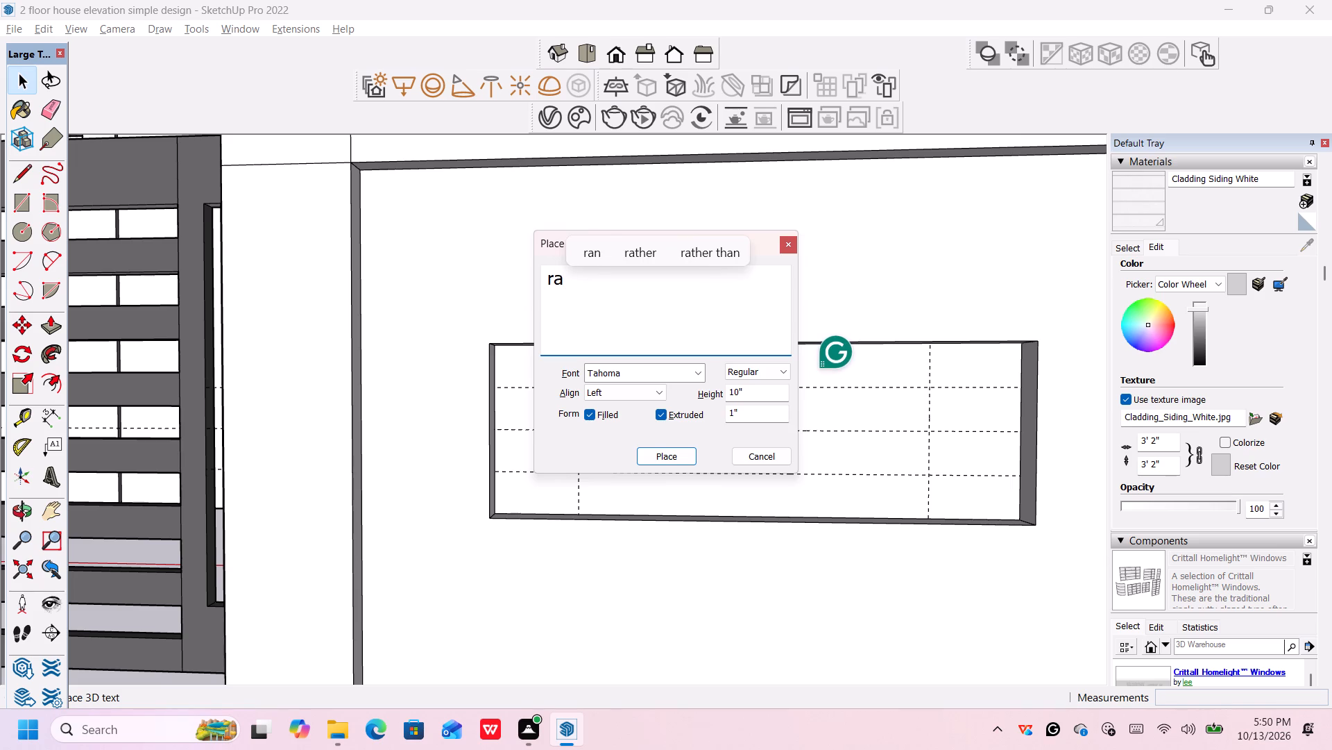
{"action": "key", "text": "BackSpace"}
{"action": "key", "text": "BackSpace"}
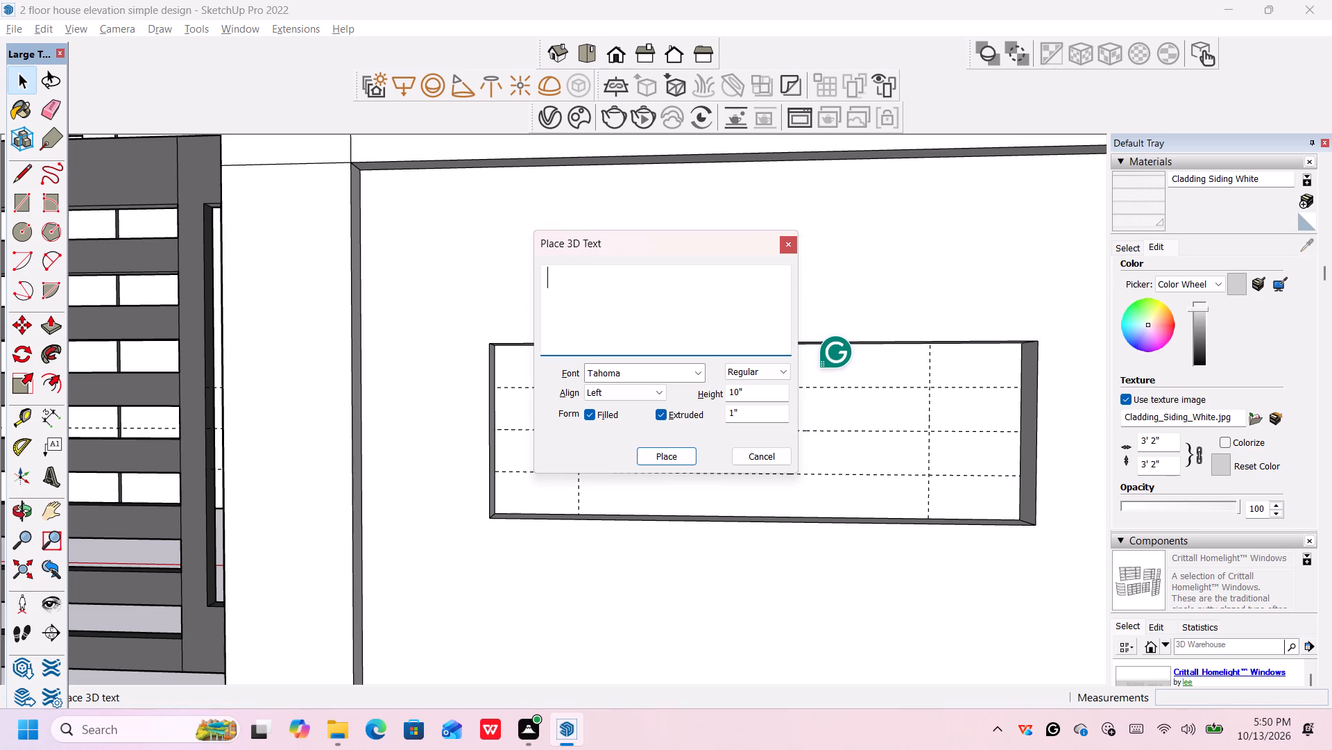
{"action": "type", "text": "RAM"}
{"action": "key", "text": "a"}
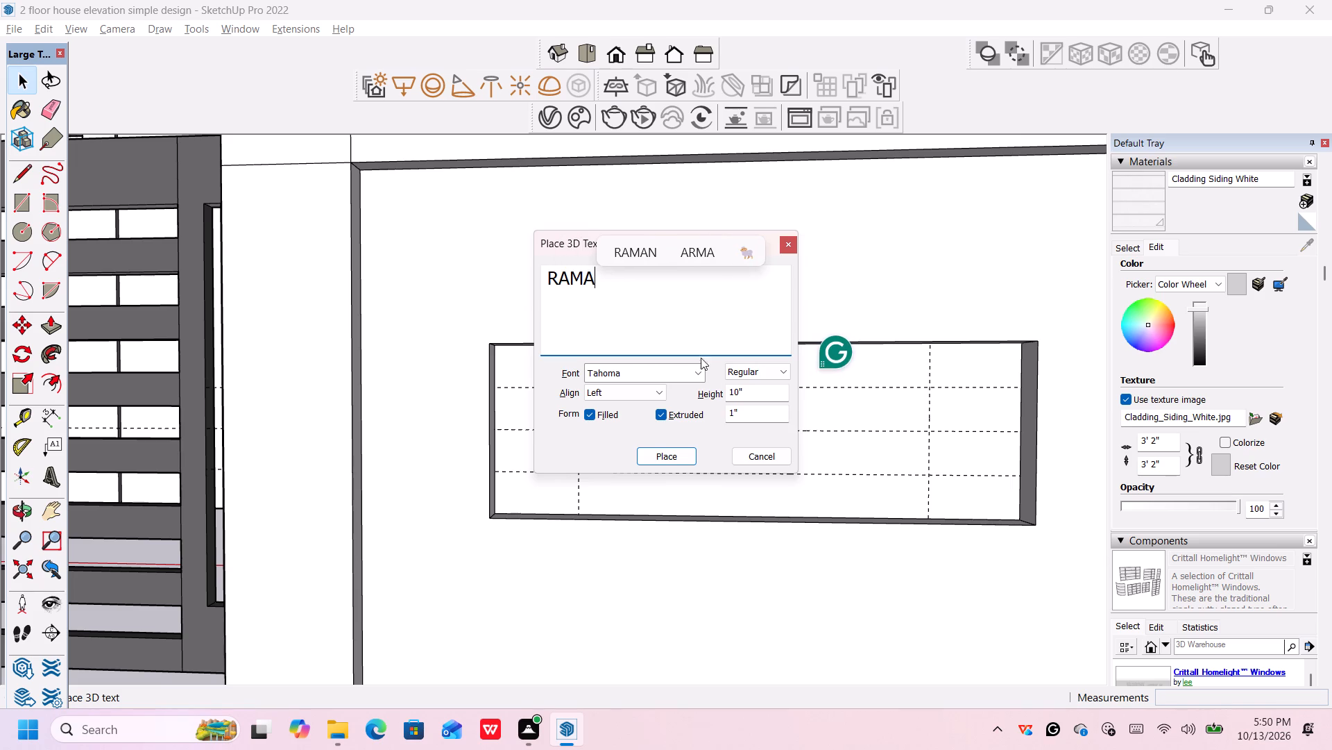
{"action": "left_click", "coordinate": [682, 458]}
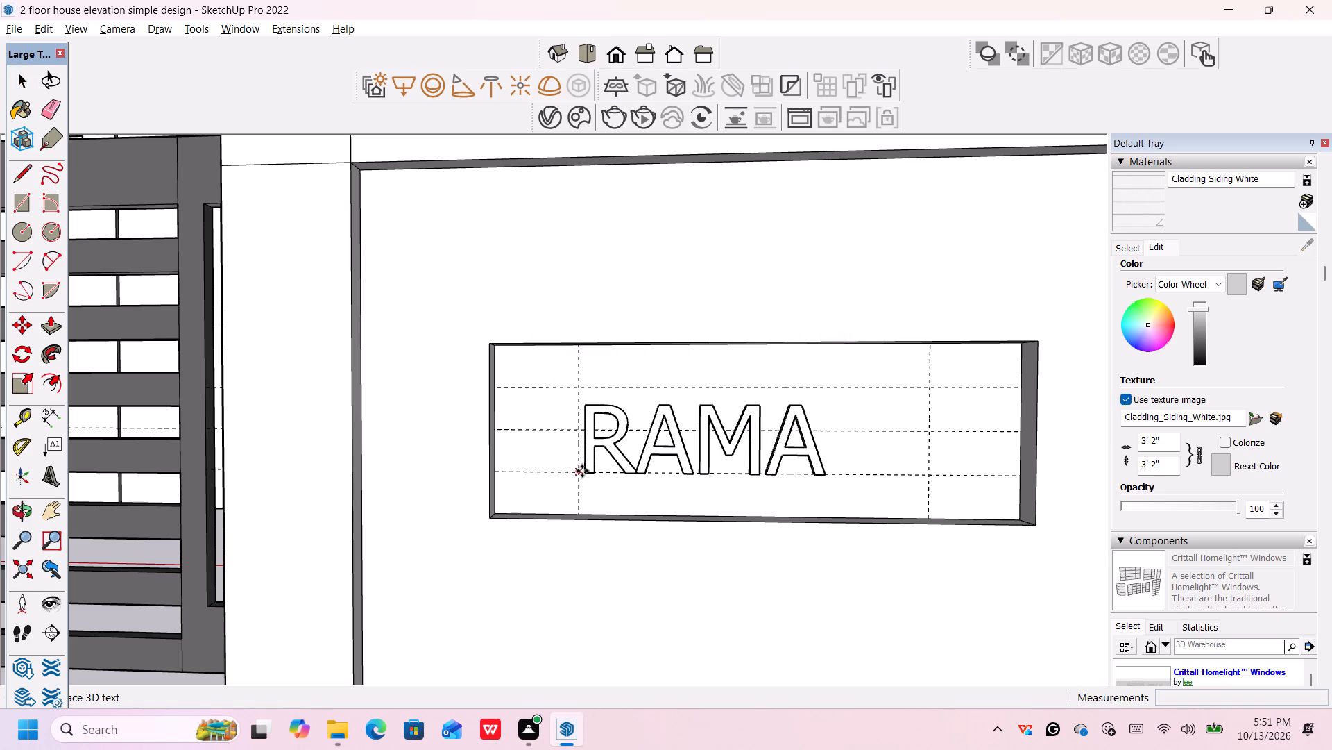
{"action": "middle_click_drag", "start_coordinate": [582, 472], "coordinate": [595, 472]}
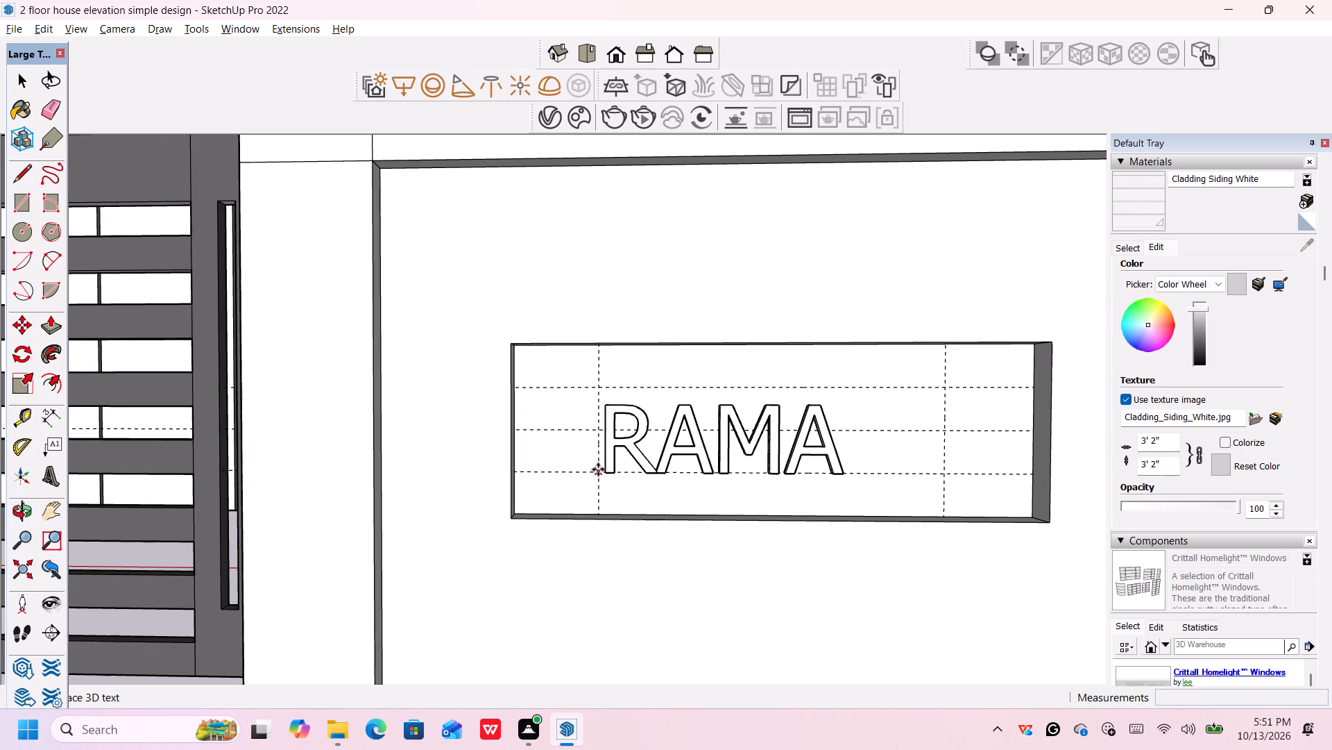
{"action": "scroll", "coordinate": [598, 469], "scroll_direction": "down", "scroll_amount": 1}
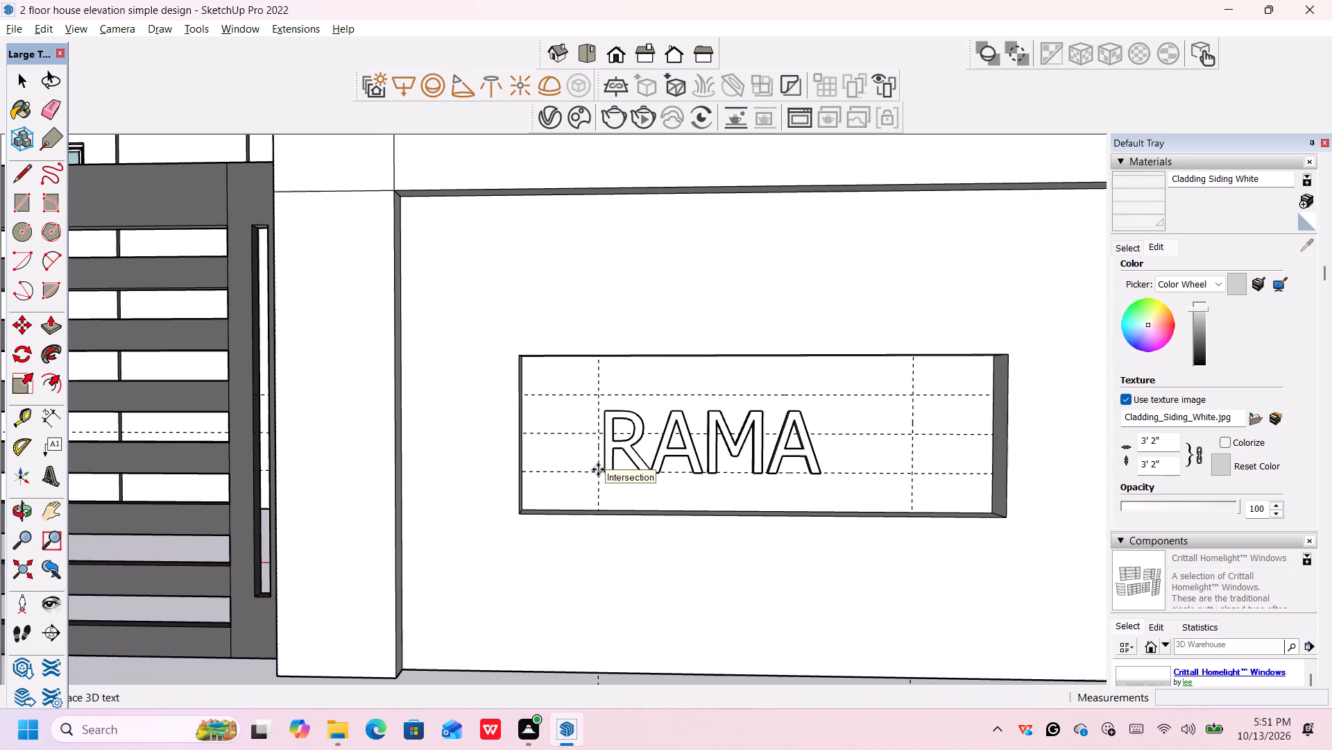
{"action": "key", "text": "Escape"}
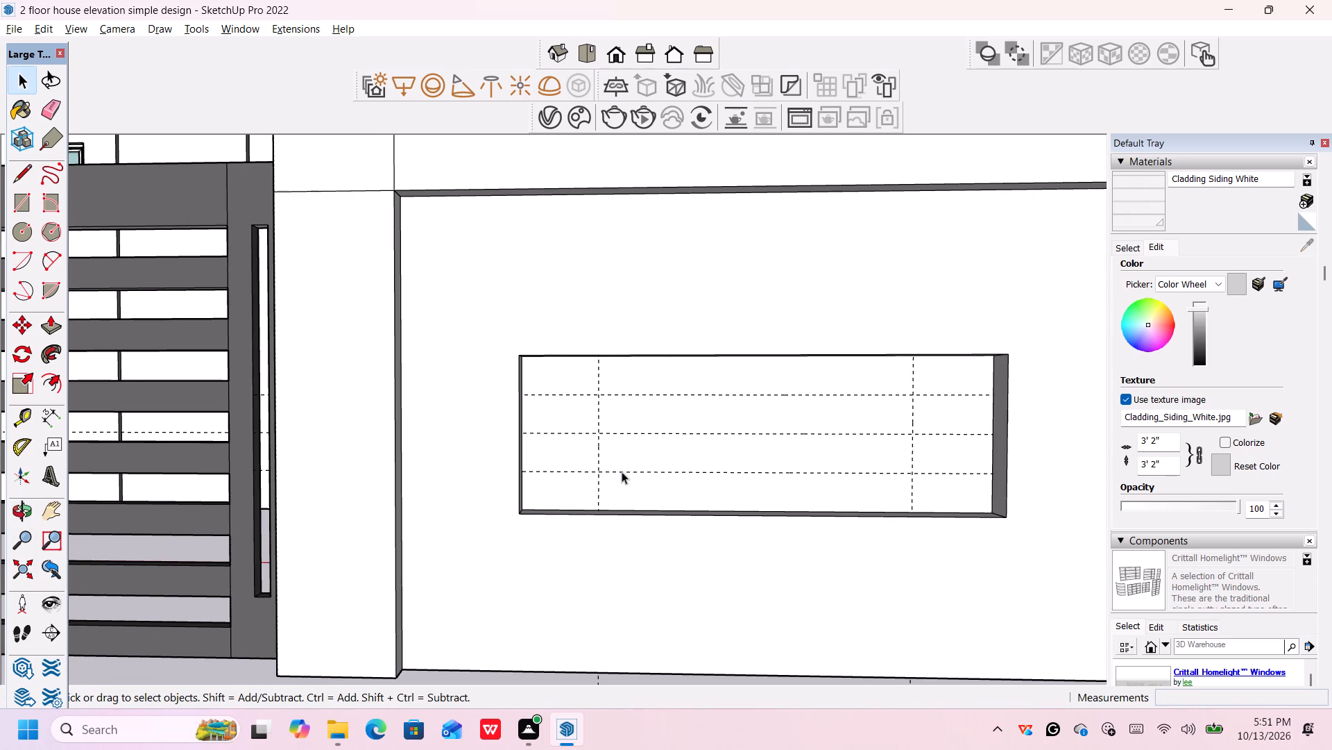
Place 3D text reading RAMA, 4" high, at the crossing of the recess's left vertical and bottom horizontal guides.
{"action": "left_click", "coordinate": [51, 472]}
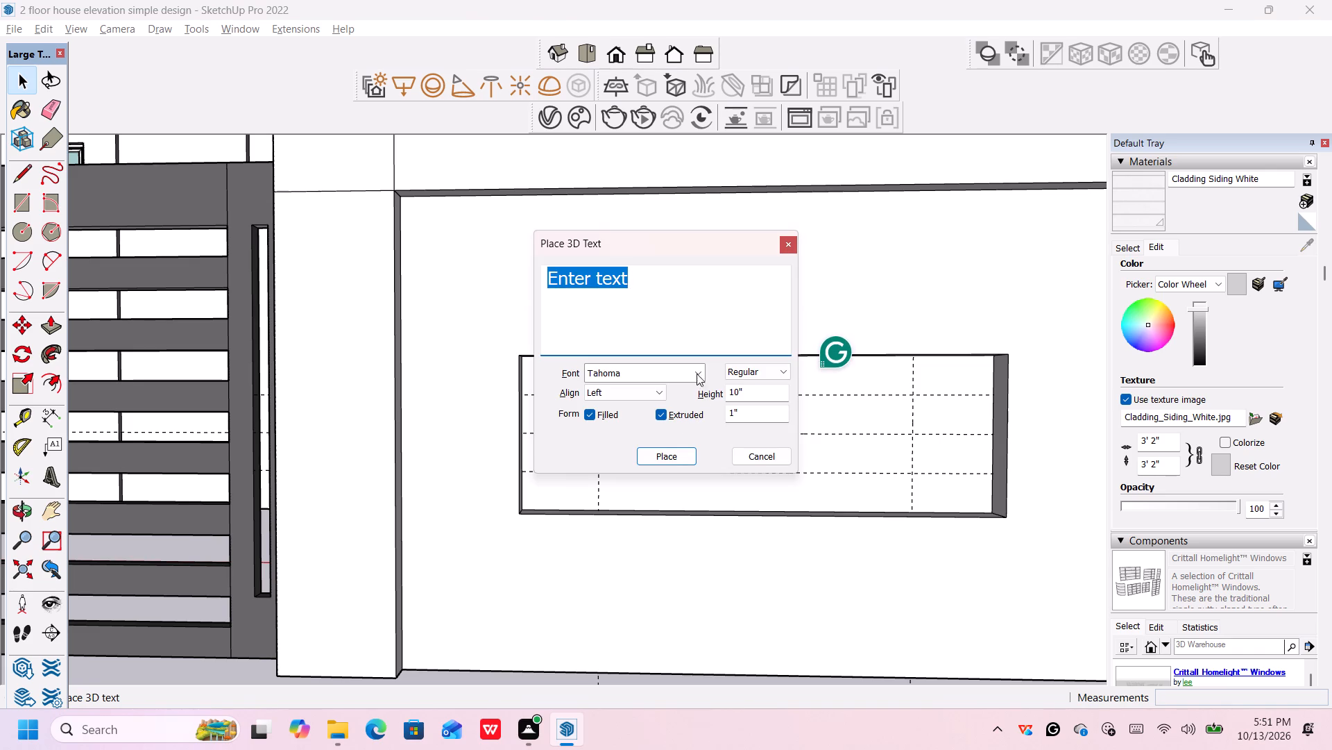
{"action": "left_click", "coordinate": [683, 300]}
{"action": "key", "text": "BackSpace"}
{"action": "key", "text": "BackSpace"}
{"action": "key", "text": "BackSpace"}
{"action": "key", "text": "BackSpace"}
{"action": "key", "text": "BackSpace"}
{"action": "key", "text": "BackSpace"}
{"action": "key", "text": "BackSpace"}
{"action": "key", "text": "BackSpace"}
{"action": "key", "text": "BackSpace"}
{"action": "key", "text": "BackSpace"}
{"action": "key", "text": "BackSpace"}
{"action": "key", "text": "BackSpace"}
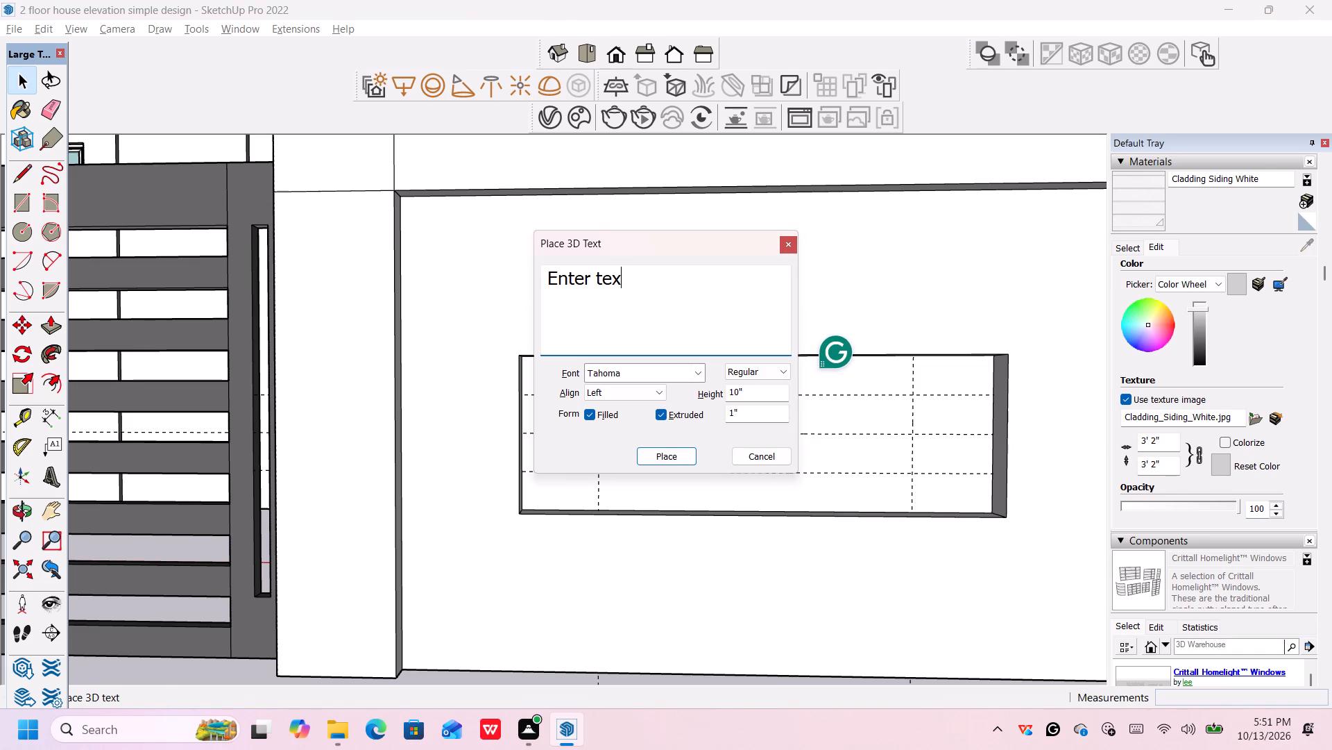
{"action": "key", "text": "r"}
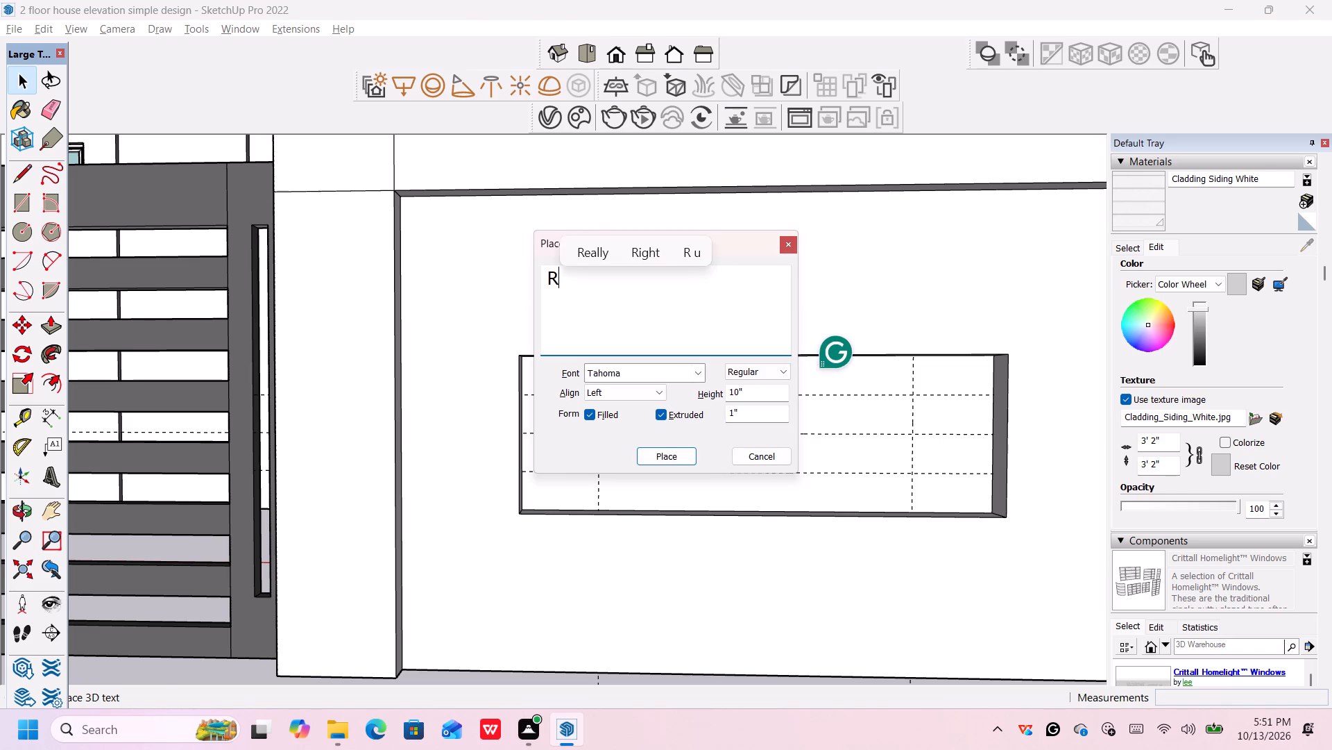
{"action": "type", "text": "AMA"}
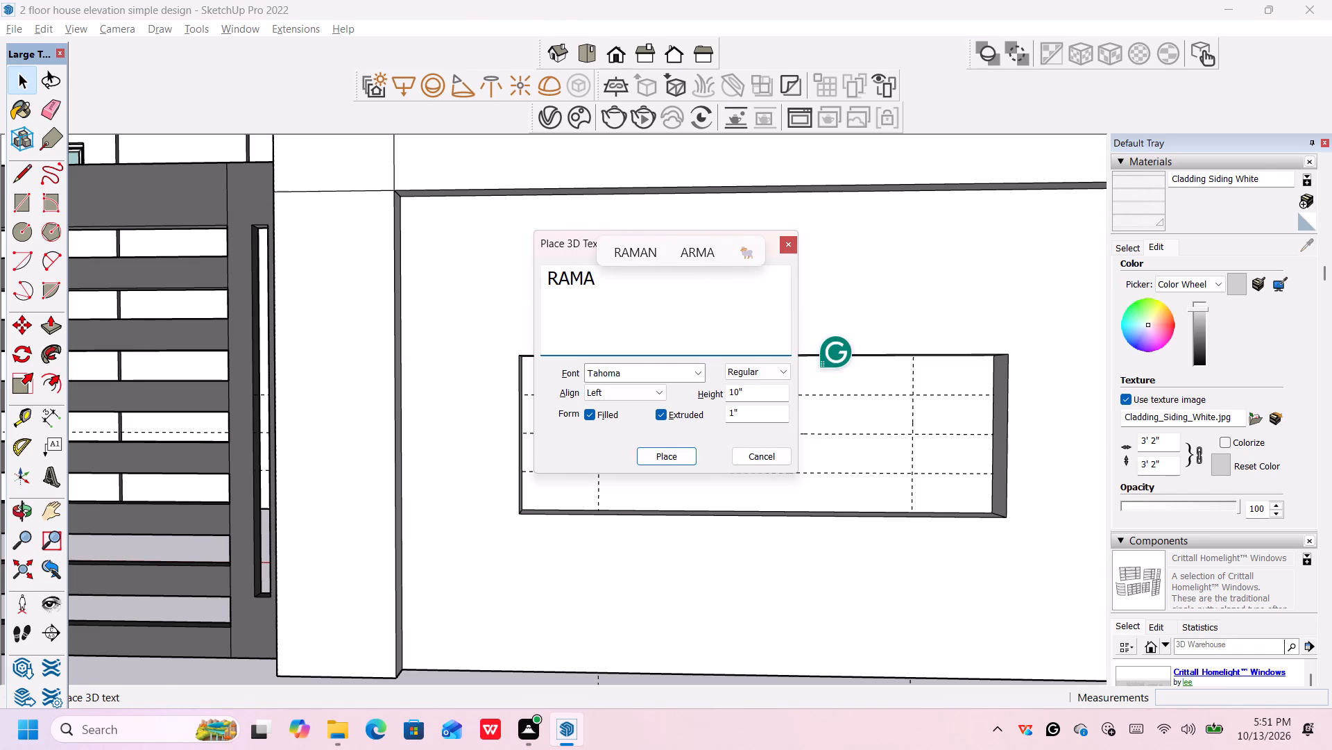
{"action": "left_click", "coordinate": [753, 396]}
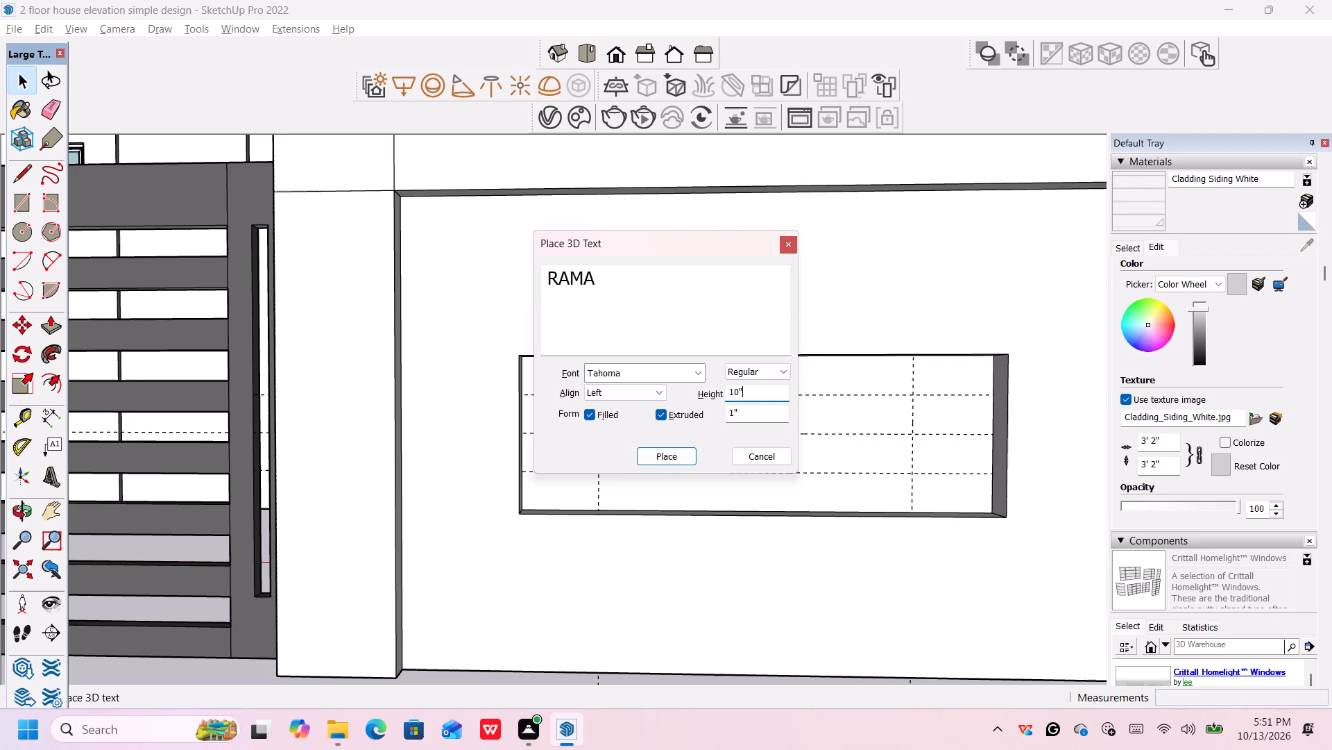
{"action": "key", "text": "BackSpace"}
{"action": "key", "text": "BackSpace"}
{"action": "key", "text": "BackSpace"}
{"action": "key", "text": "BackSpace"}
{"action": "key", "text": "BackSpace"}
{"action": "key", "text": "BackSpace"}
{"action": "key", "text": "4"}
{"action": "key", "text": "shift+quotedbl"}
{"action": "key", "text": "Return"}
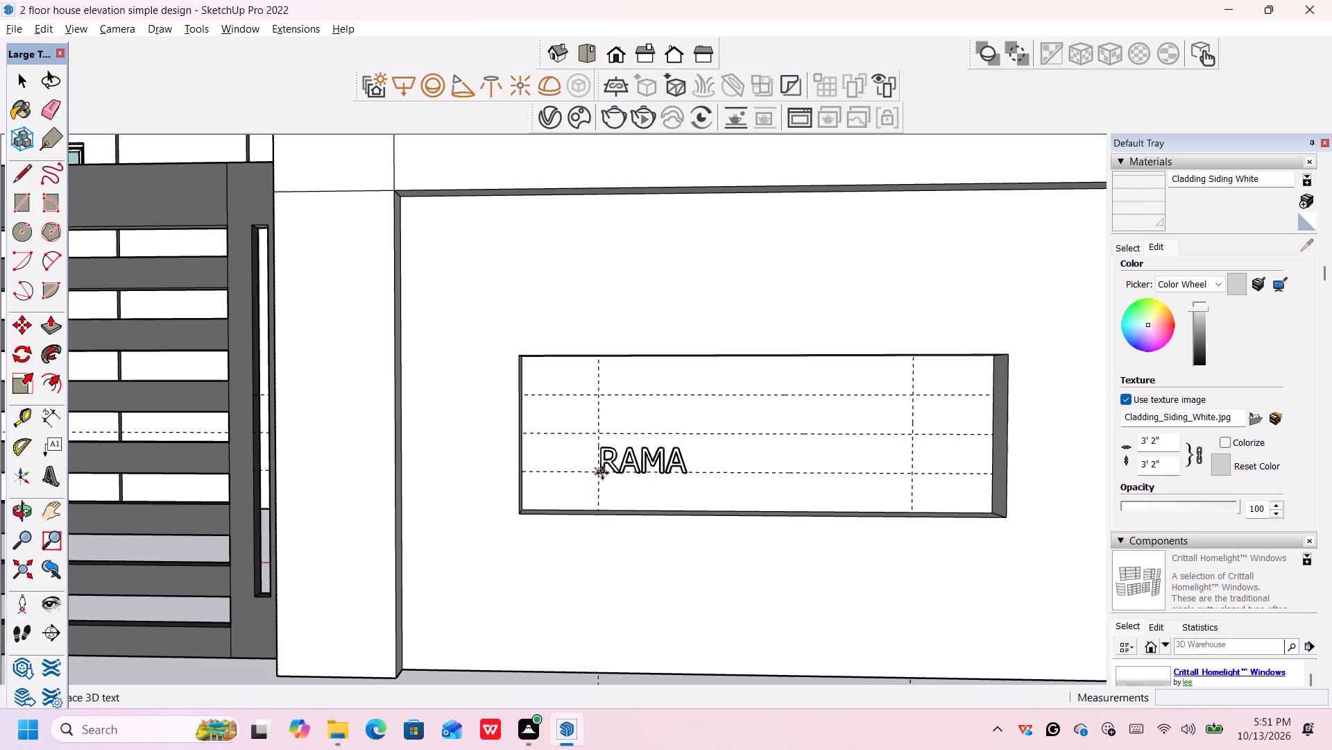
{"action": "left_click", "coordinate": [602, 473]}
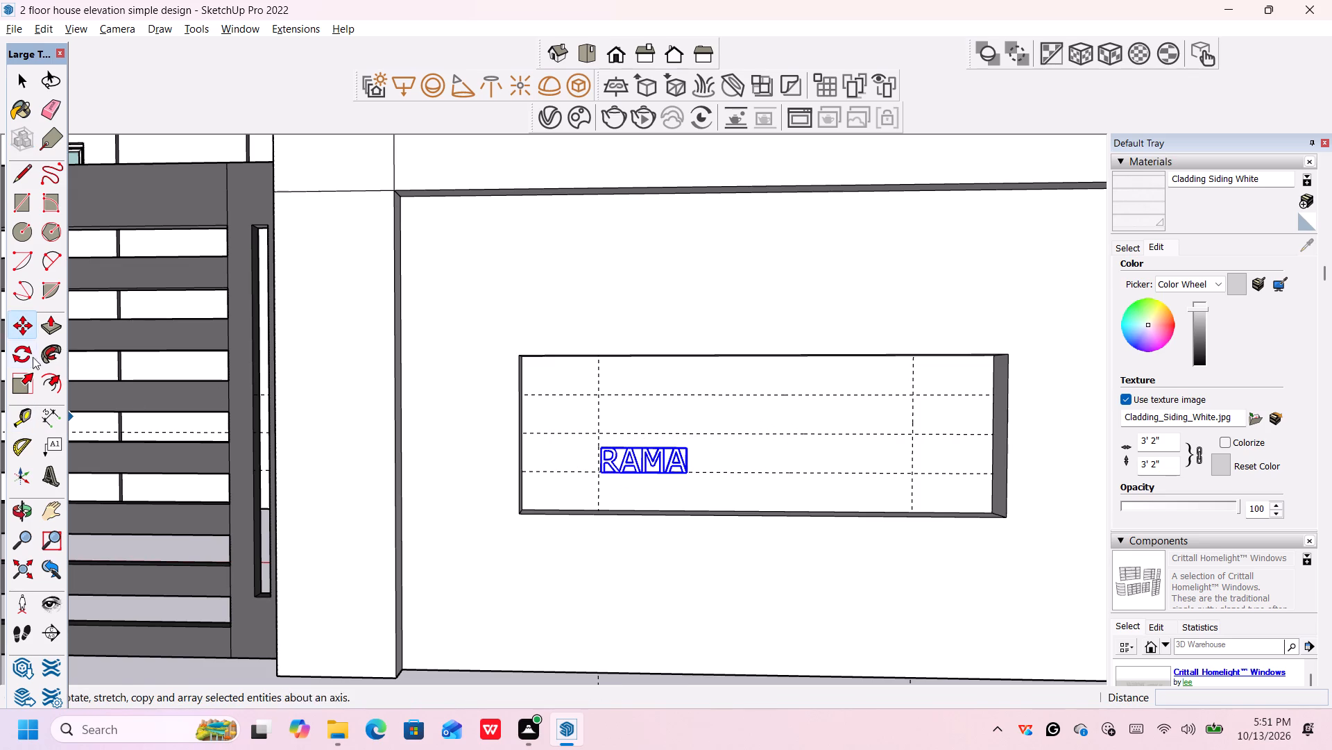
Scale the RAMA text uniformly by about 3.10 from its lower-left corner, up to the top horizontal guide.
{"action": "left_click", "coordinate": [19, 382]}
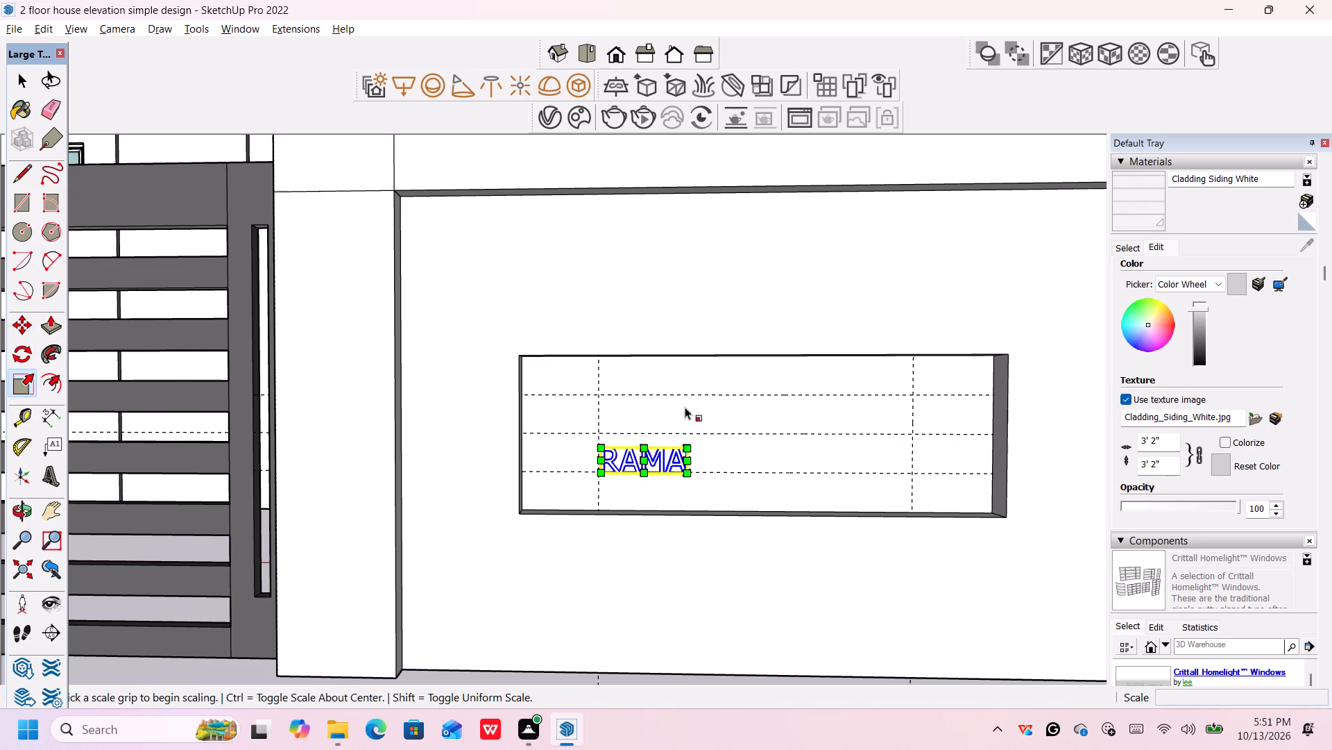
{"action": "scroll", "coordinate": [715, 434], "scroll_direction": "up", "scroll_amount": 4}
{"action": "left_click", "coordinate": [672, 452]}
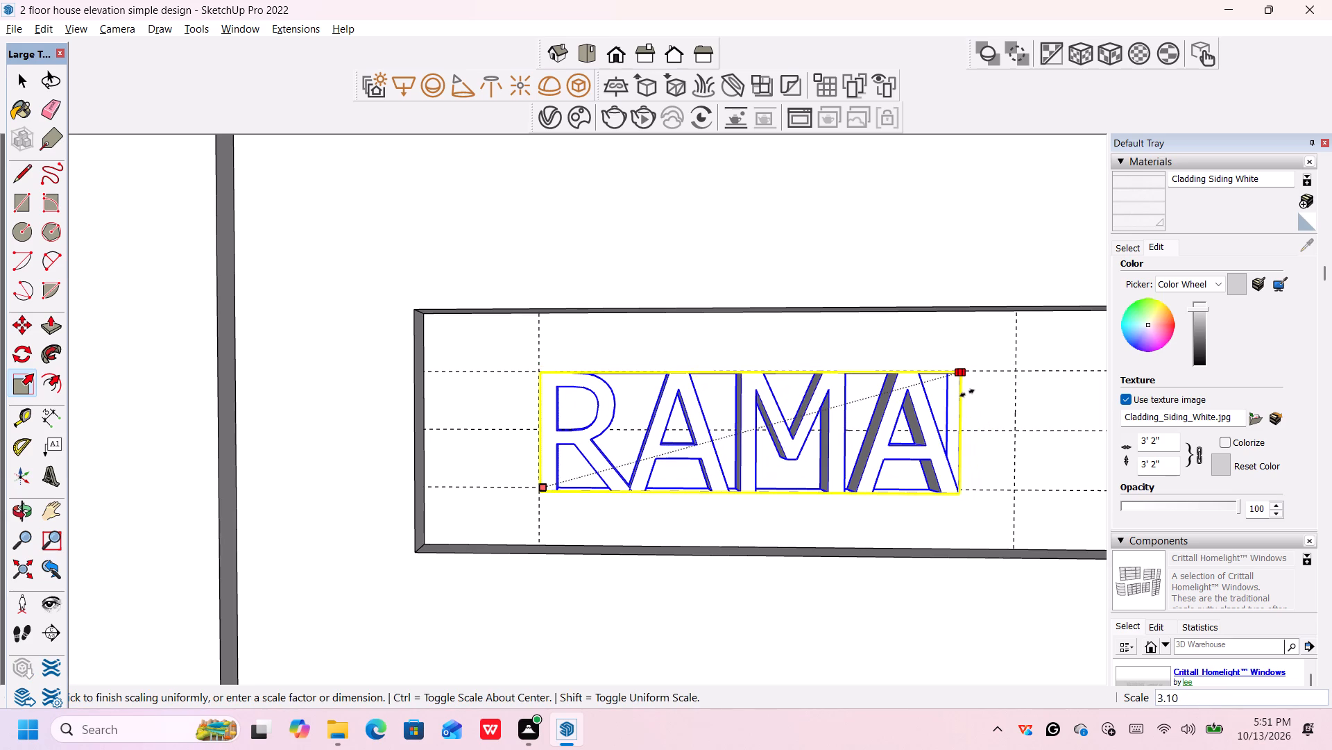
{"action": "left_click", "coordinate": [968, 395]}
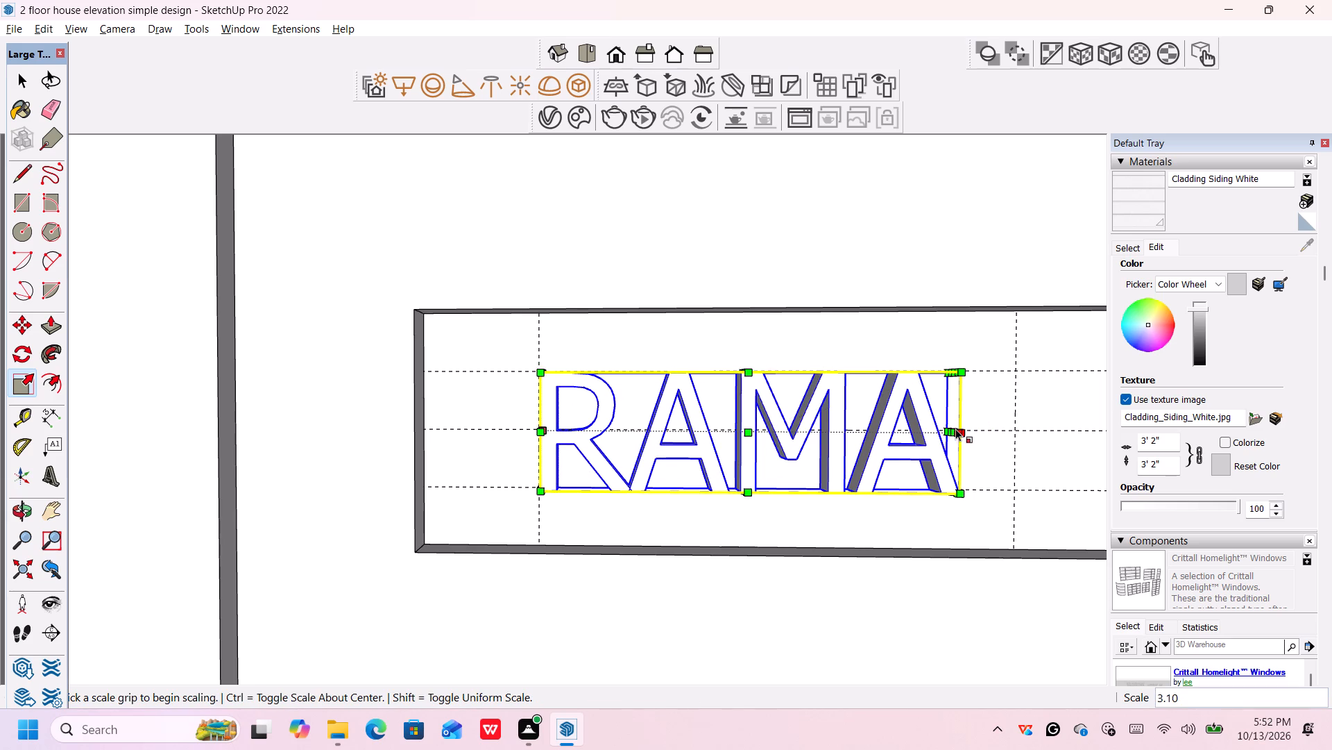
Stretch the RAMA text's width along the red axis by about 1.16 to reach the recess's right vertical guide.
{"action": "scroll", "coordinate": [957, 430], "scroll_direction": "up", "scroll_amount": 1}
{"action": "middle_click_drag", "start_coordinate": [974, 447], "coordinate": [954, 444]}
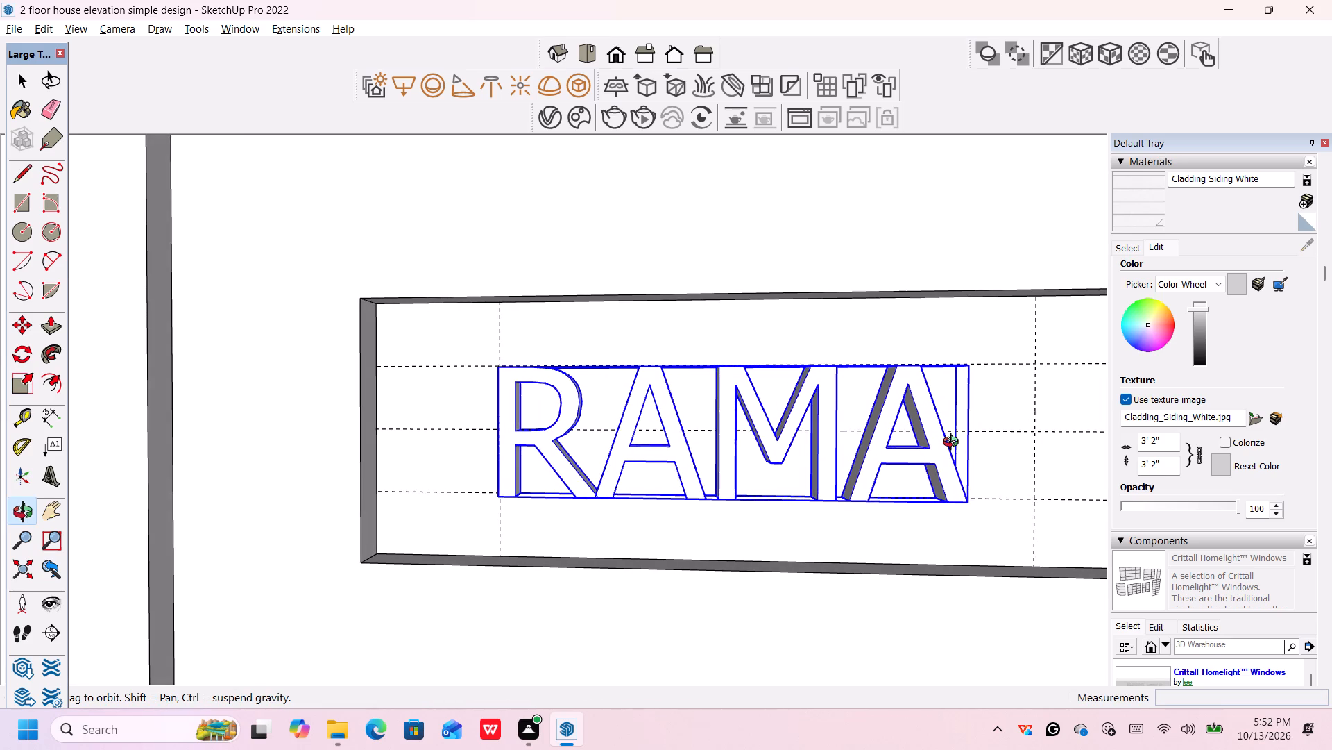
{"action": "middle_click_drag", "start_coordinate": [954, 444], "coordinate": [779, 437]}
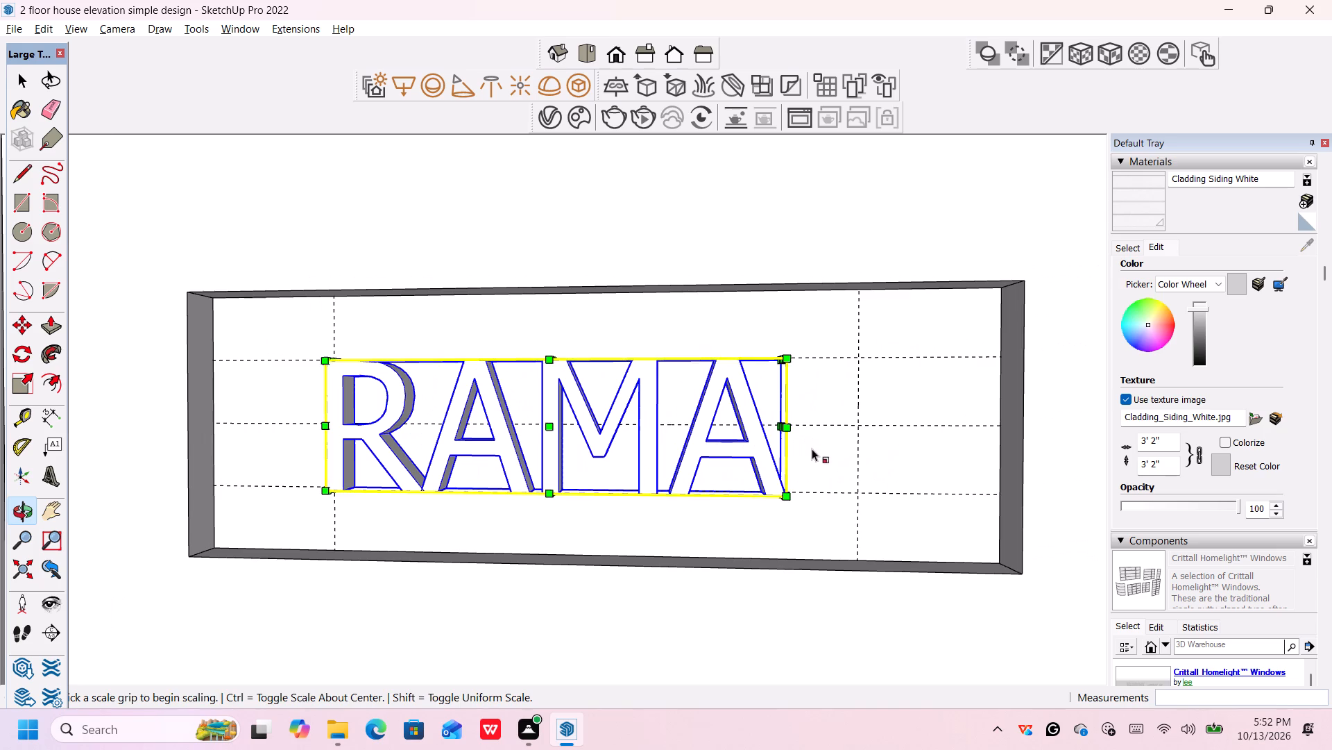
{"action": "middle_click_drag", "start_coordinate": [812, 454], "coordinate": [714, 454]}
{"action": "scroll", "coordinate": [710, 454], "scroll_direction": "up", "scroll_amount": 1}
{"action": "middle_click_drag", "start_coordinate": [787, 465], "coordinate": [712, 453]}
{"action": "scroll", "coordinate": [742, 445], "scroll_direction": "up", "scroll_amount": 3}
{"action": "left_click", "coordinate": [792, 423]}
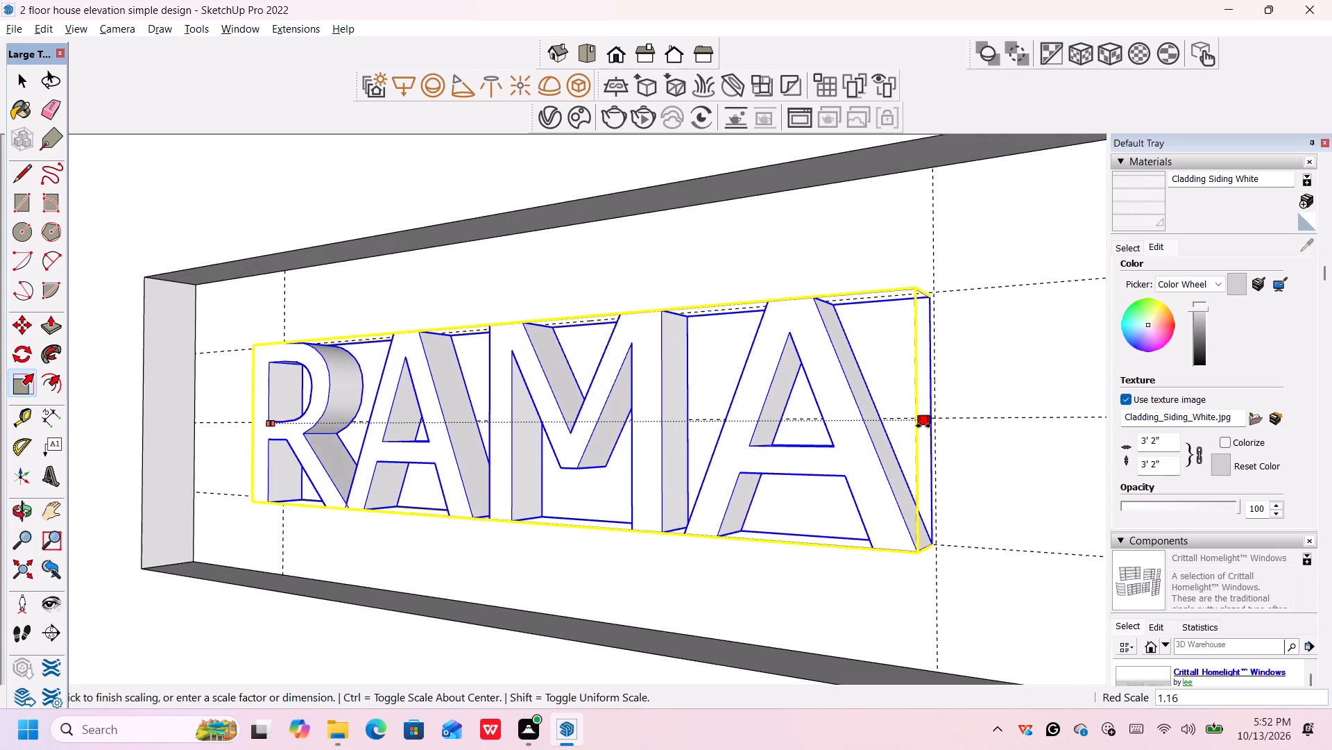
{"action": "left_click", "coordinate": [933, 422]}
{"action": "scroll", "coordinate": [858, 431], "scroll_direction": "down", "scroll_amount": 14}
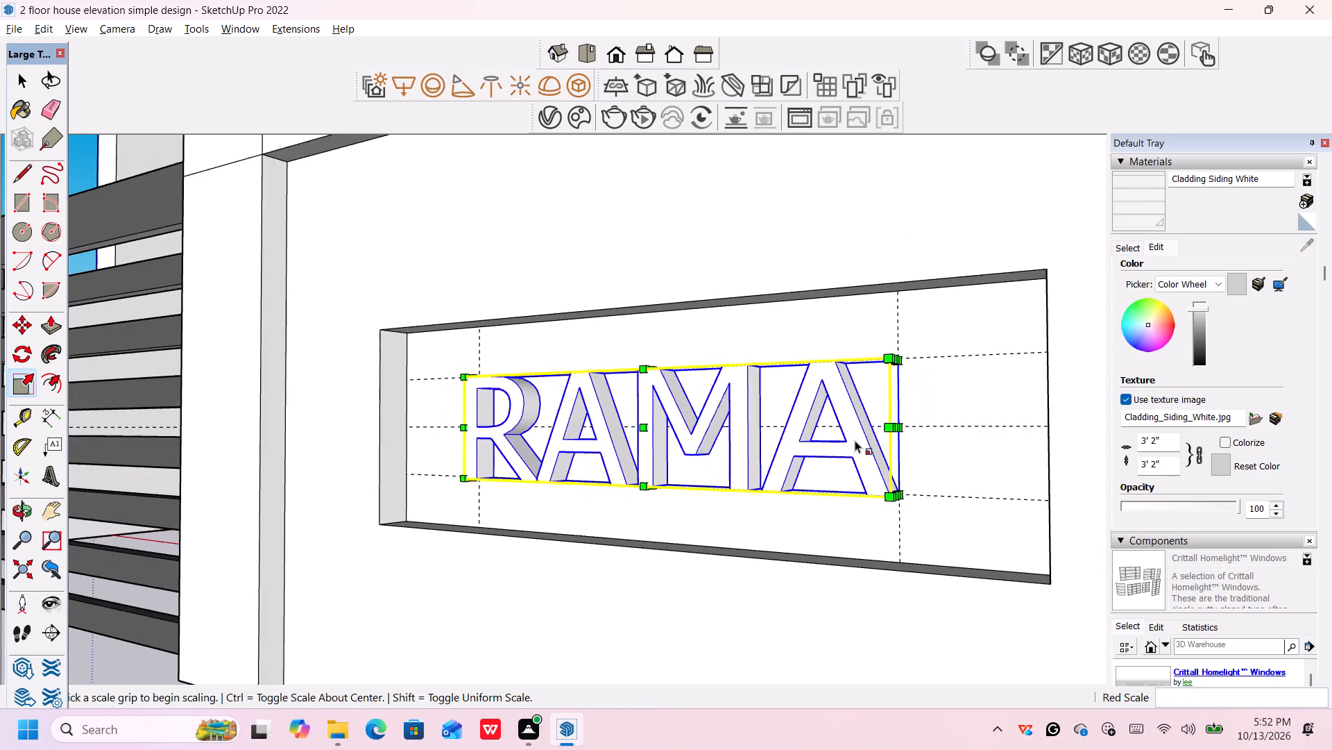
{"action": "scroll", "coordinate": [855, 440], "scroll_direction": "down", "scroll_amount": 20}
{"action": "scroll", "coordinate": [855, 440], "scroll_direction": "down", "scroll_amount": 10}
{"action": "scroll", "coordinate": [880, 431], "scroll_direction": "up", "scroll_amount": 1}
{"action": "scroll", "coordinate": [880, 431], "scroll_direction": "down", "scroll_amount": 8}
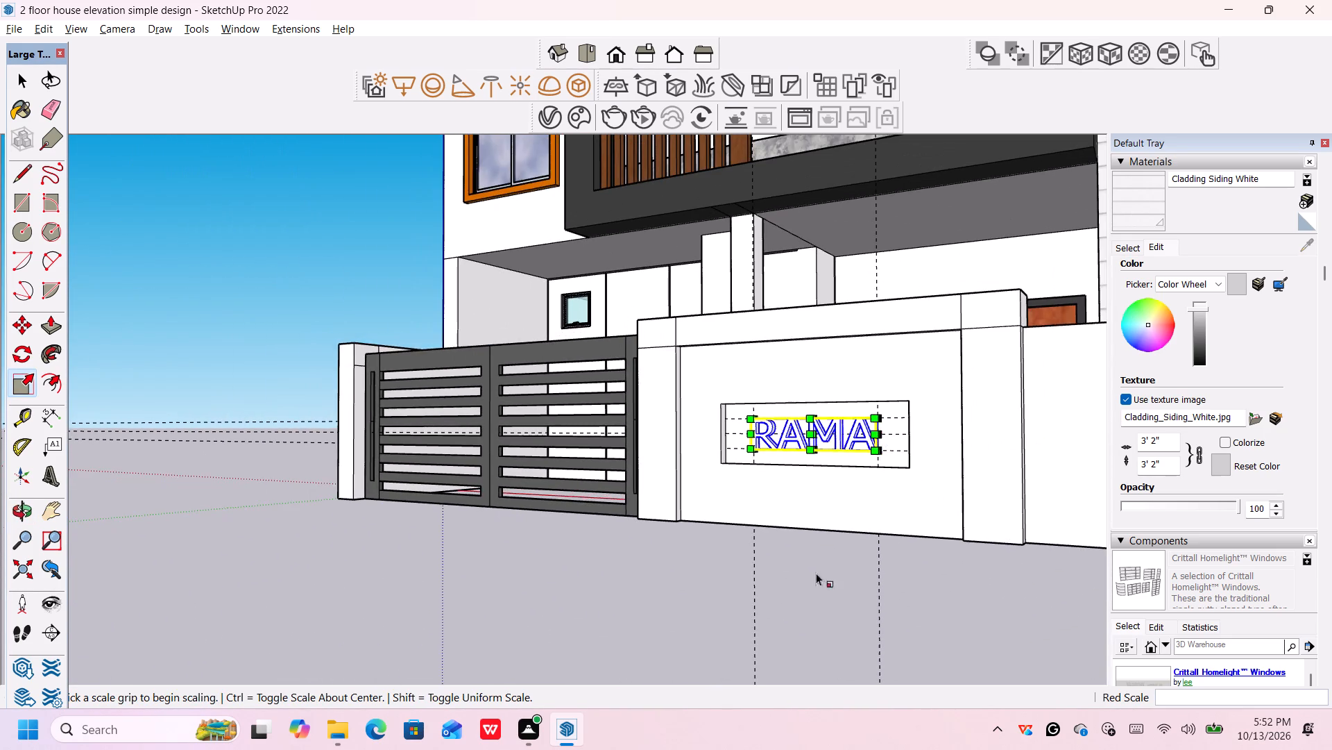
{"action": "middle_click_drag", "start_coordinate": [794, 613], "coordinate": [846, 641]}
{"action": "middle_click_drag", "start_coordinate": [864, 615], "coordinate": [885, 600]}
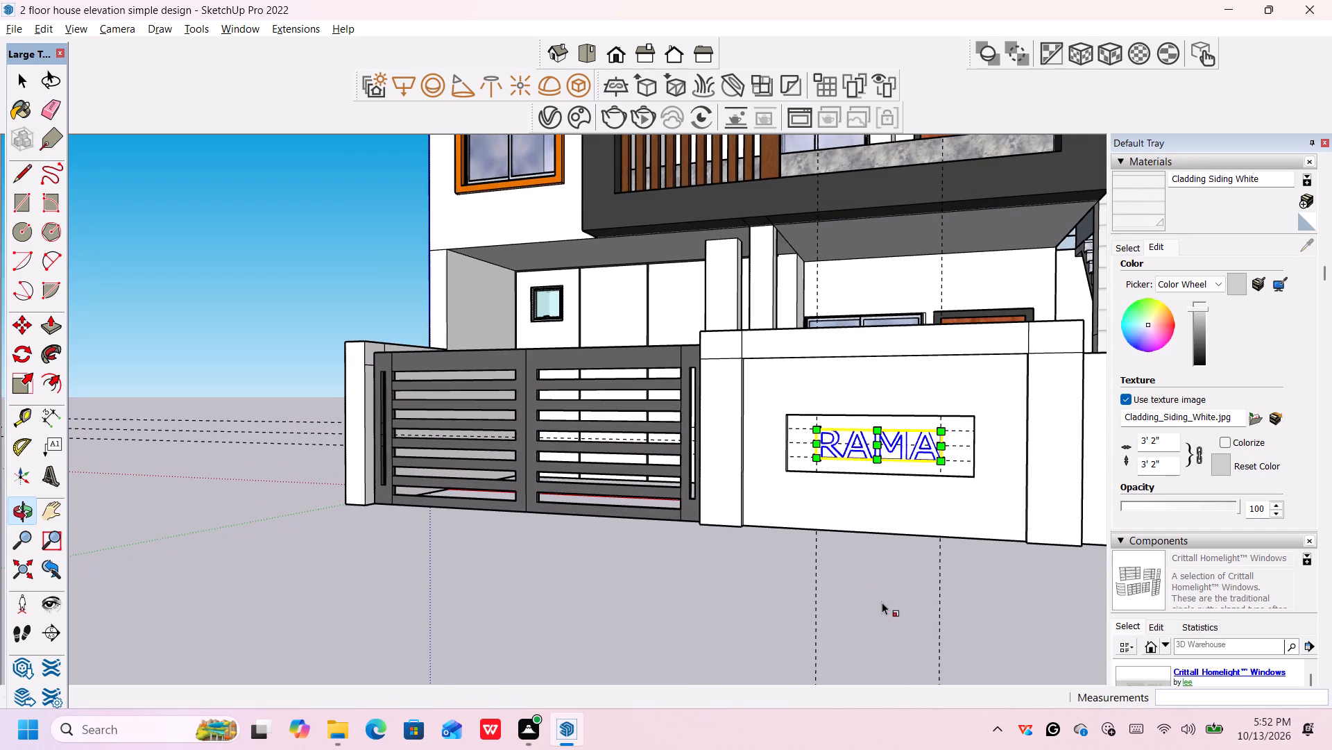
{"action": "key", "text": "space"}
{"action": "left_click", "coordinate": [889, 560]}
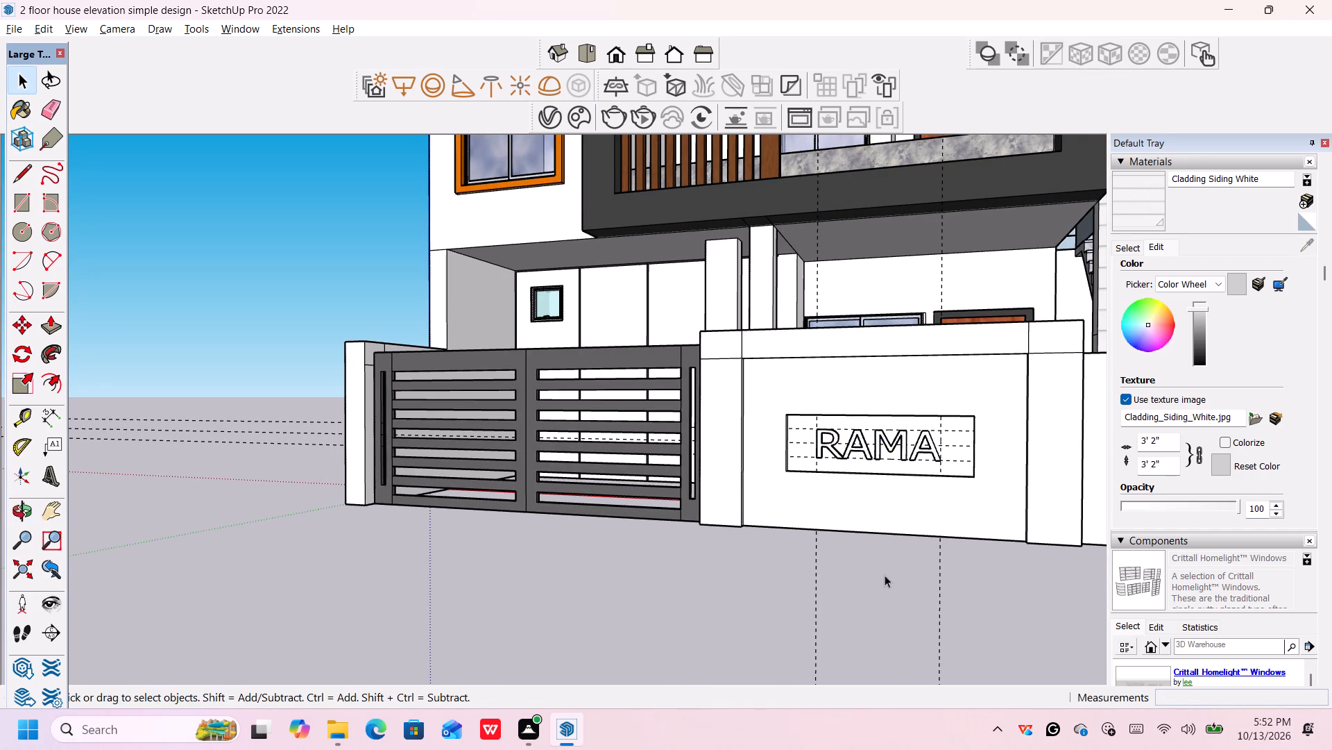
Delete the two vertical and three horizontal guides running through the boundary-wall recess.
{"action": "middle_click_drag", "start_coordinate": [884, 572], "coordinate": [730, 501]}
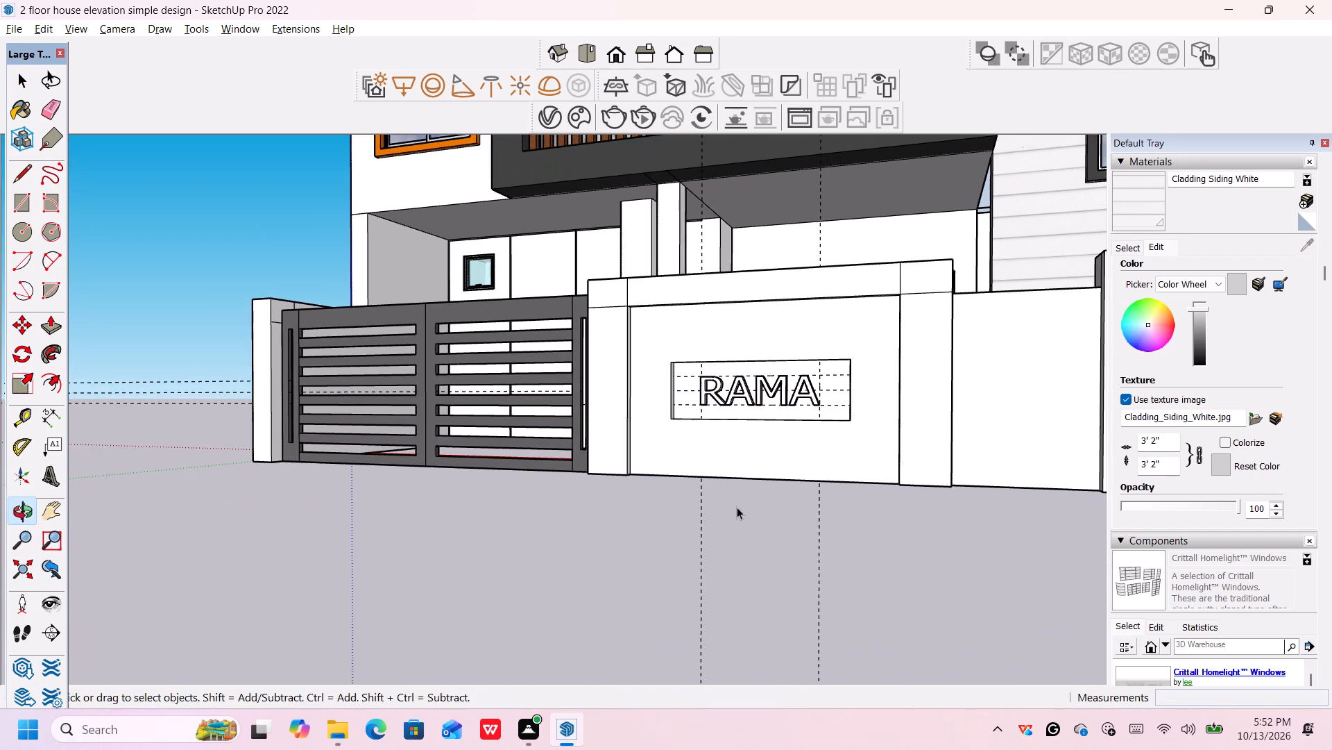
{"action": "middle_click_drag", "start_coordinate": [744, 518], "coordinate": [788, 558]}
{"action": "left_click_drag", "start_coordinate": [909, 562], "coordinate": [595, 623]}
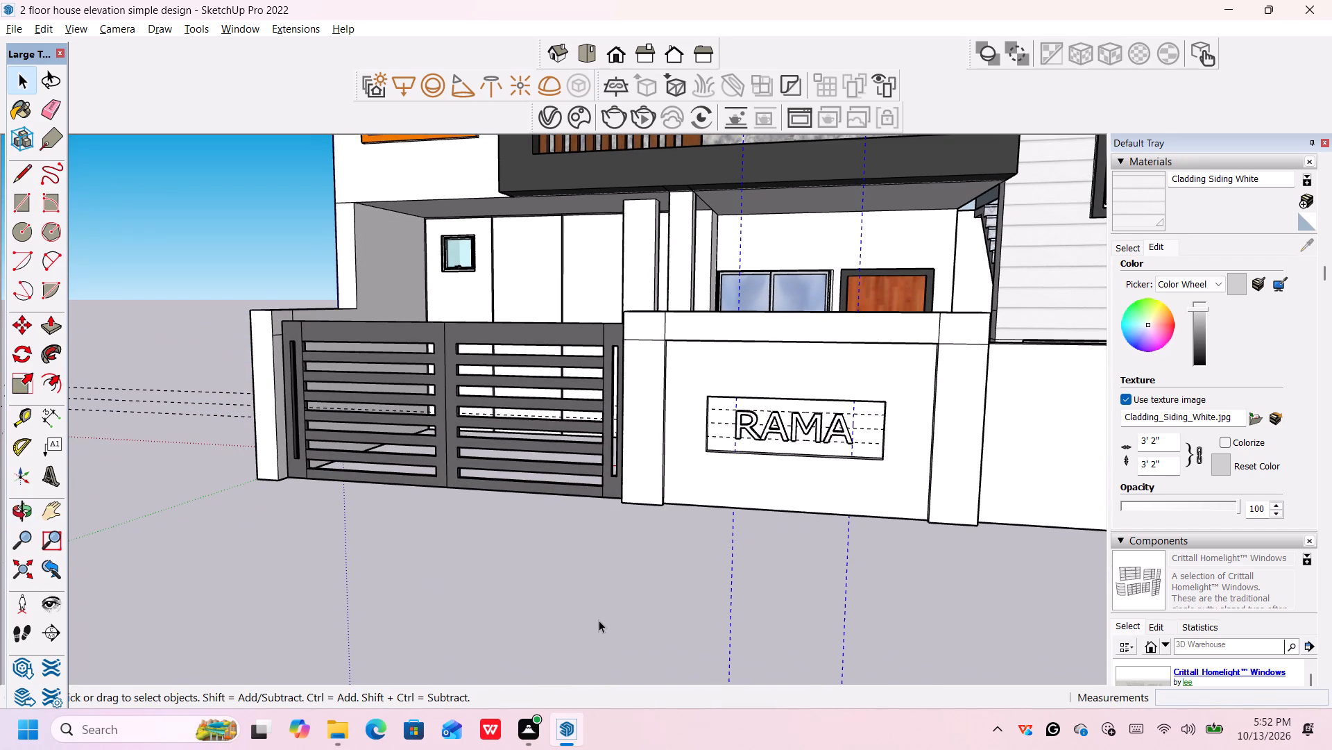
{"action": "key", "text": "Delete"}
{"action": "left_click_drag", "start_coordinate": [223, 362], "coordinate": [212, 433]}
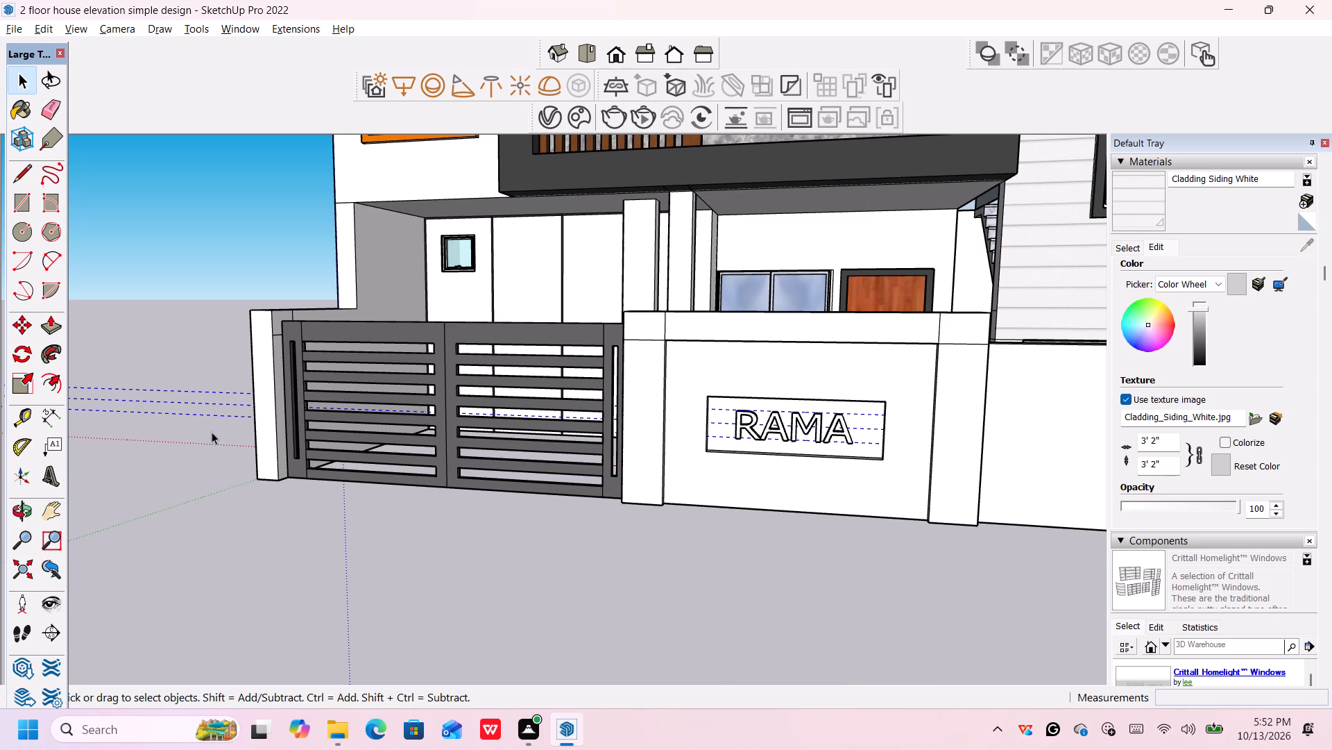
{"action": "key", "text": "Delete"}
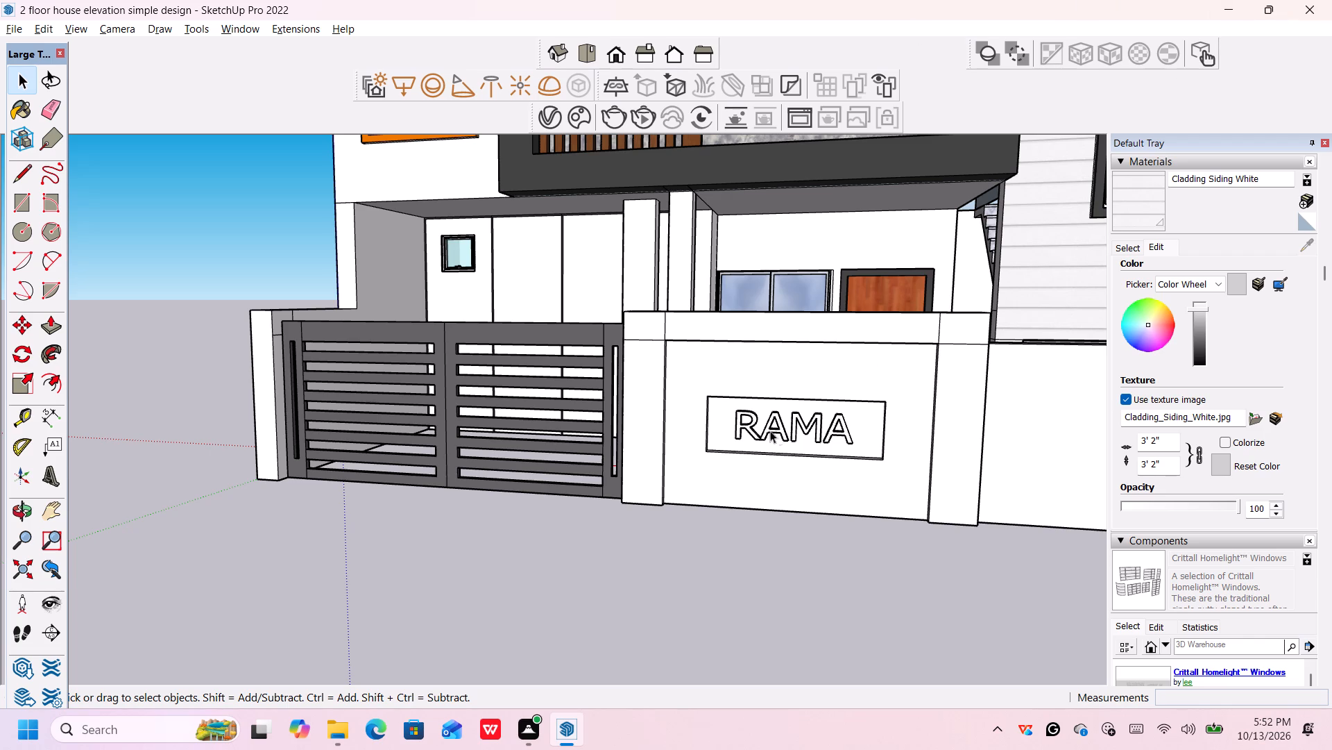
Stretch the RAMA text's width along the red axis by about 1.2 towards the recess's left edge.
{"action": "scroll", "coordinate": [749, 428], "scroll_direction": "up", "scroll_amount": 4}
{"action": "left_click", "coordinate": [747, 426]}
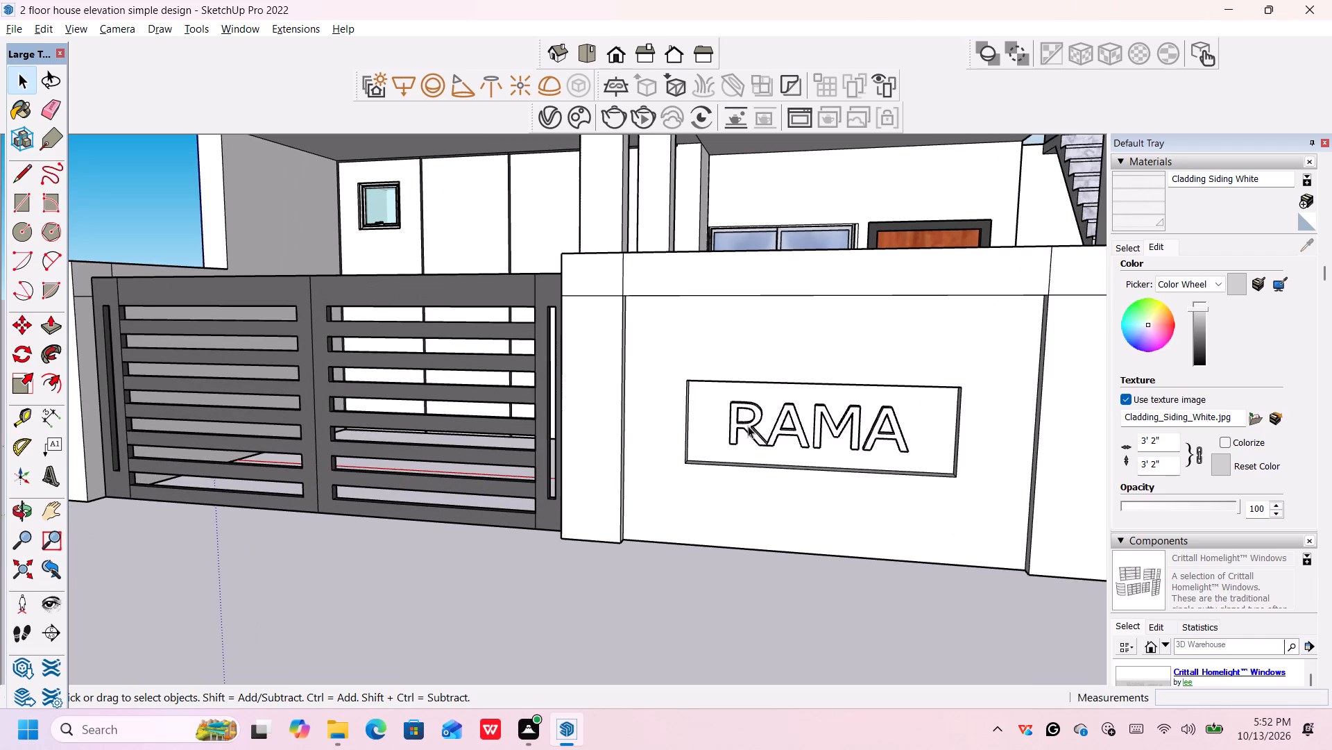
{"action": "scroll", "coordinate": [748, 426], "scroll_direction": "up", "scroll_amount": 4}
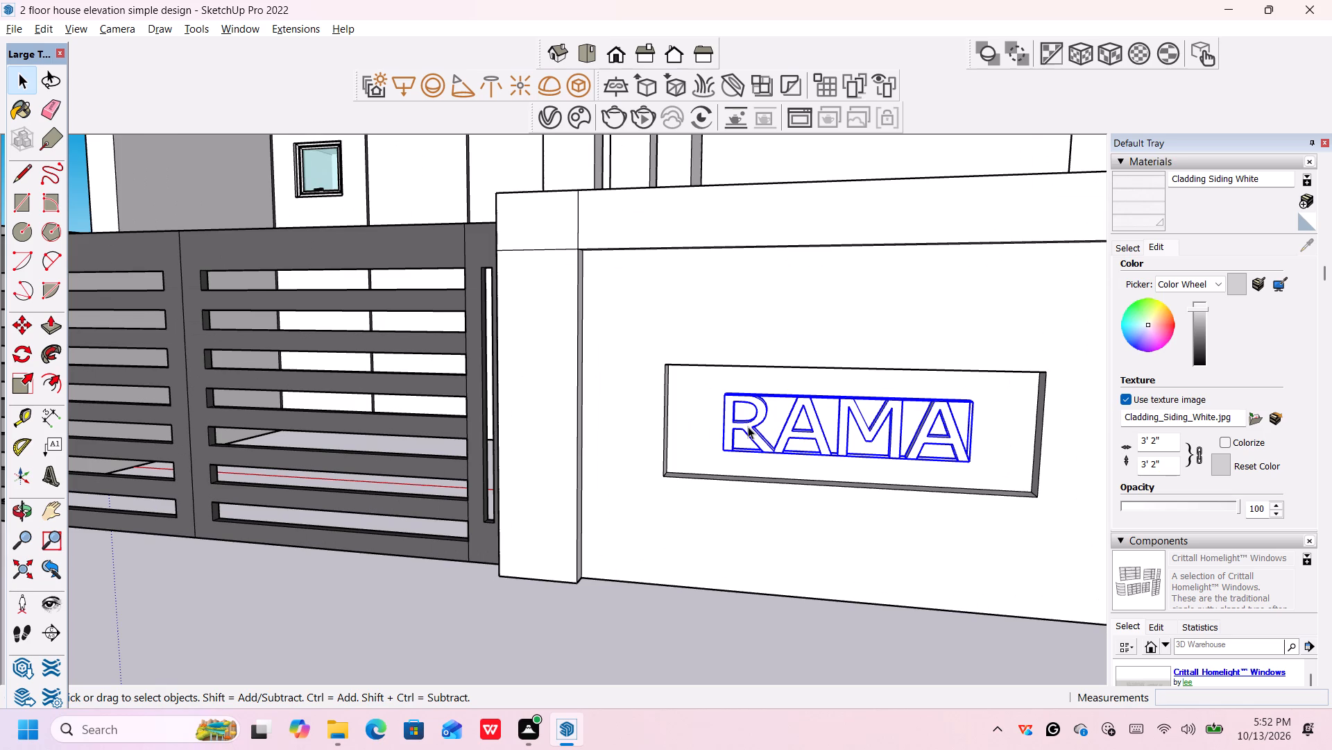
{"action": "middle_click_drag", "start_coordinate": [747, 426], "coordinate": [805, 431]}
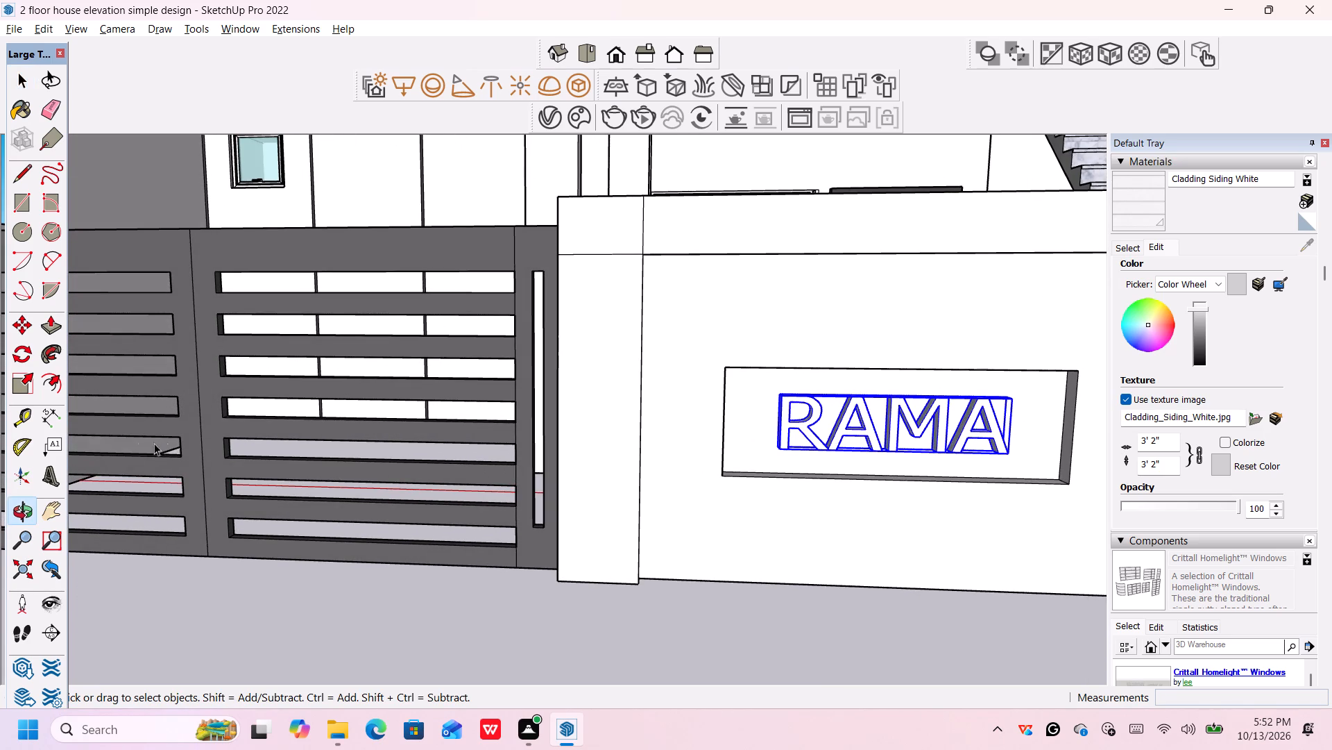
{"action": "left_click", "coordinate": [17, 387]}
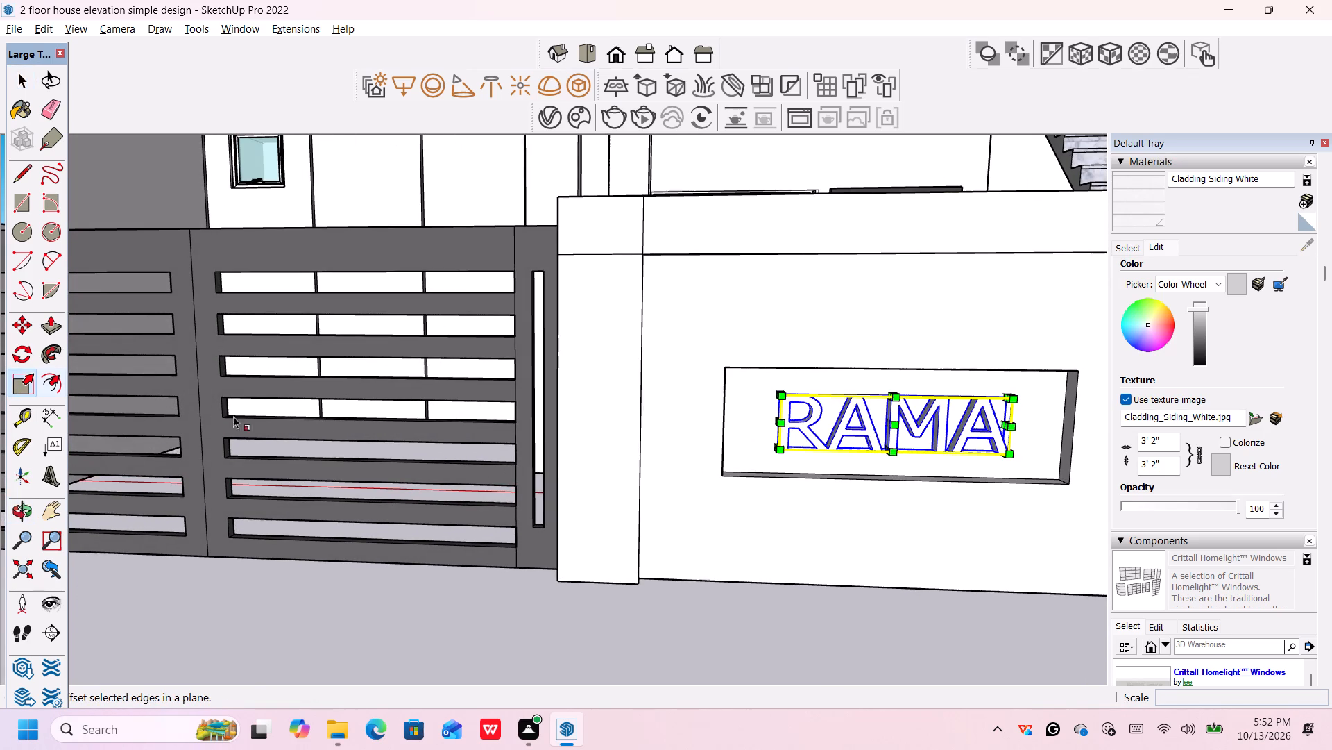
{"action": "scroll", "coordinate": [631, 439], "scroll_direction": "up", "scroll_amount": 1}
{"action": "scroll", "coordinate": [858, 448], "scroll_direction": "up", "scroll_amount": 3}
{"action": "middle_click_drag", "start_coordinate": [767, 437], "coordinate": [804, 440]}
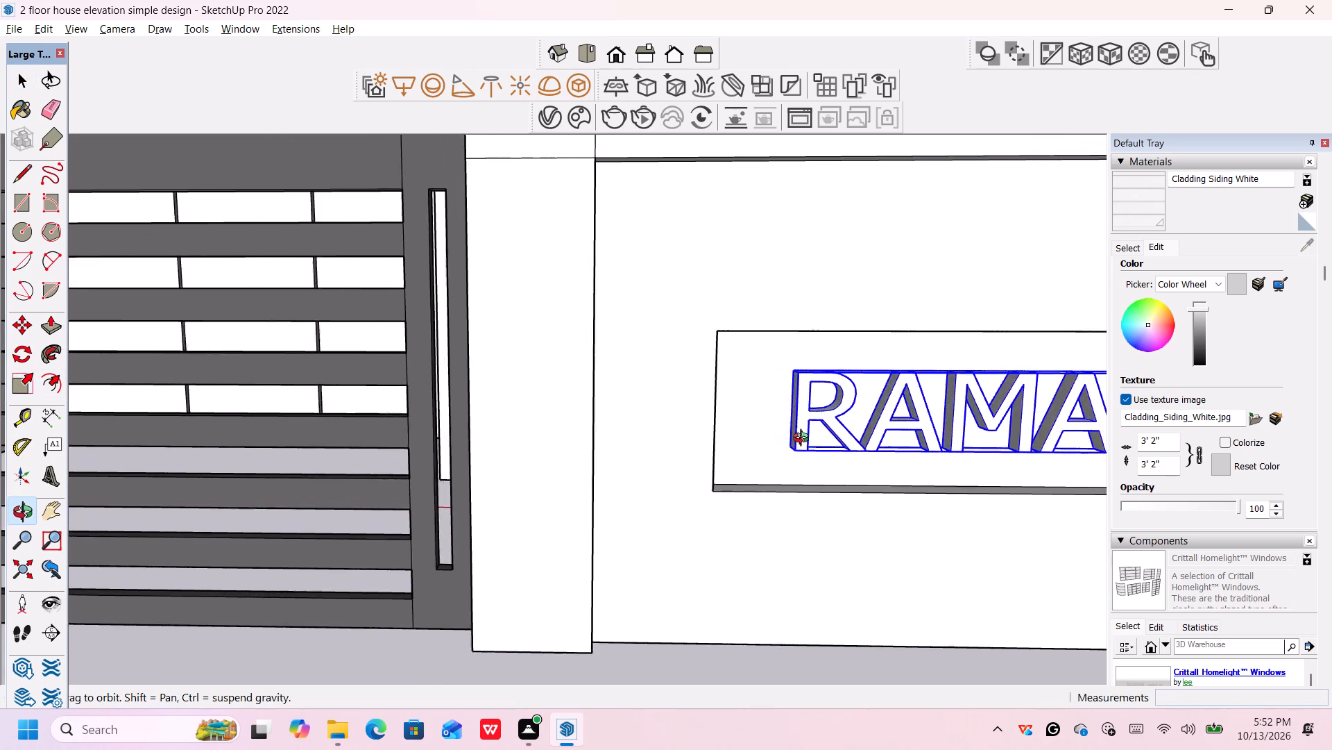
{"action": "middle_click_drag", "start_coordinate": [804, 440], "coordinate": [853, 426]}
{"action": "scroll", "coordinate": [842, 423], "scroll_direction": "up", "scroll_amount": 4}
{"action": "scroll", "coordinate": [795, 385], "scroll_direction": "up", "scroll_amount": 4}
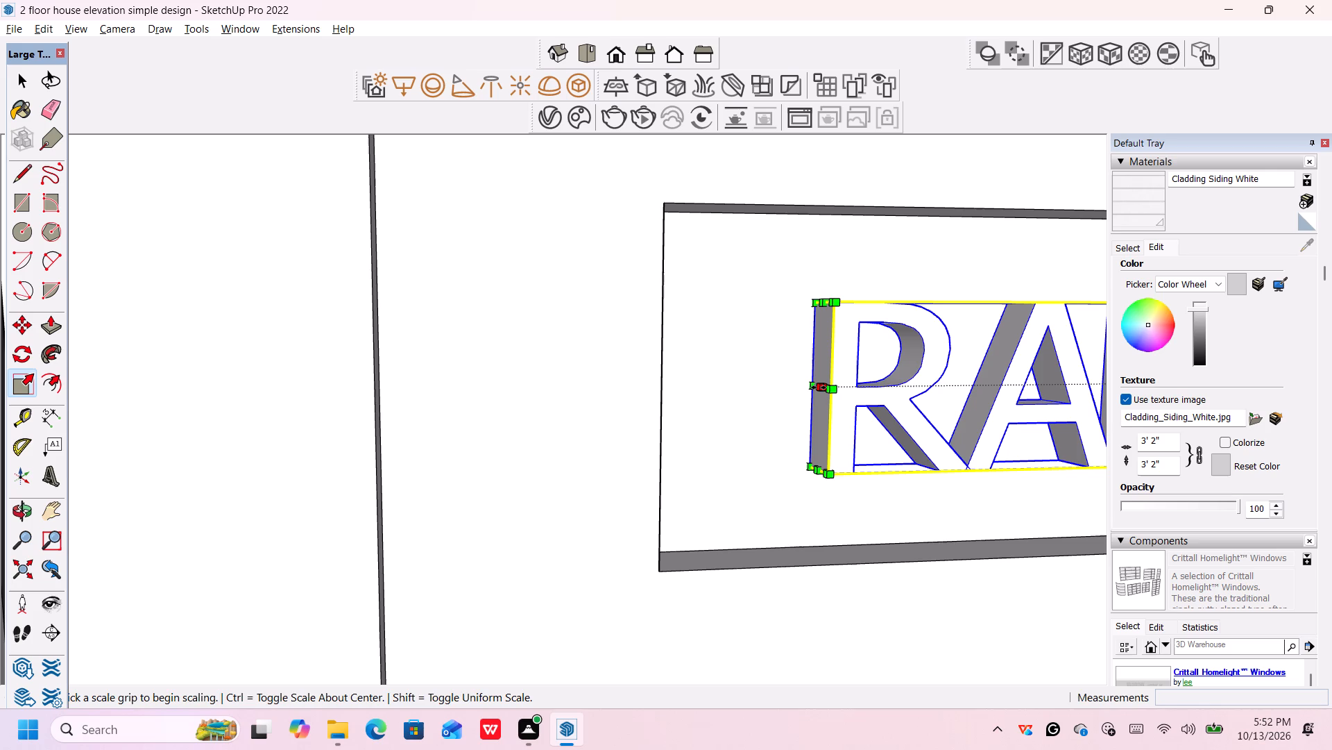
{"action": "left_click", "coordinate": [819, 387]}
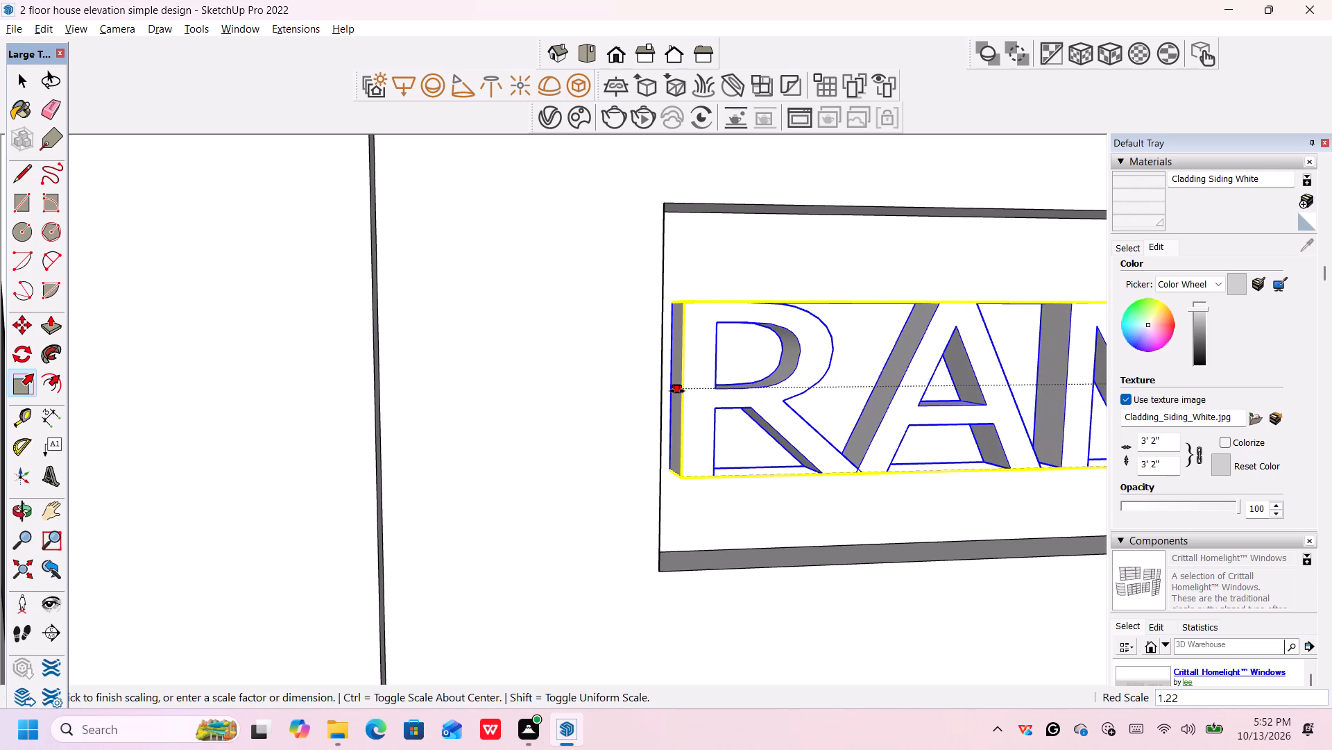
{"action": "left_click", "coordinate": [683, 390]}
{"action": "scroll", "coordinate": [712, 393], "scroll_direction": "down", "scroll_amount": 3}
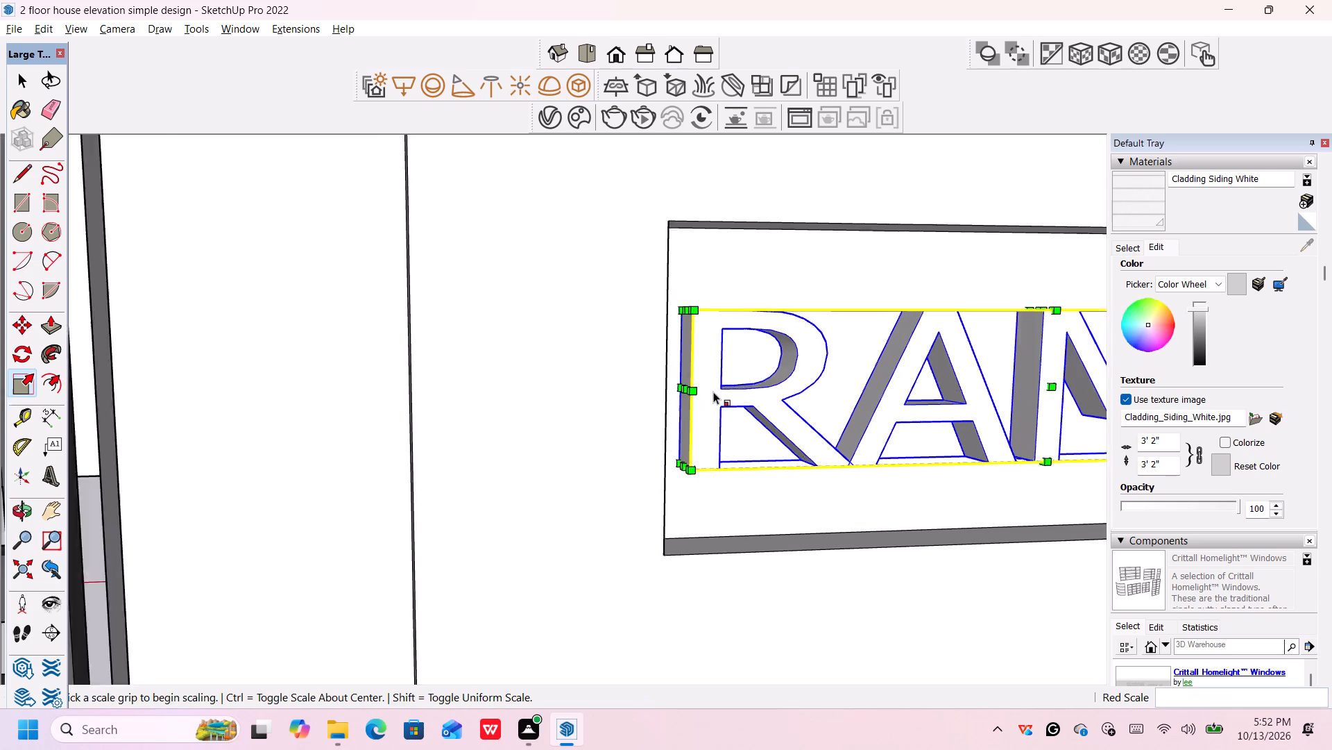
Stretch the RAMA text's width along the red axis by about 1.17 towards the recess's right edge, then deselect it.
{"action": "scroll", "coordinate": [713, 392], "scroll_direction": "down", "scroll_amount": 4}
{"action": "scroll", "coordinate": [721, 382], "scroll_direction": "up", "scroll_amount": 1}
{"action": "scroll", "coordinate": [732, 378], "scroll_direction": "down", "scroll_amount": 20}
{"action": "middle_click_drag", "start_coordinate": [982, 442], "coordinate": [921, 447]}
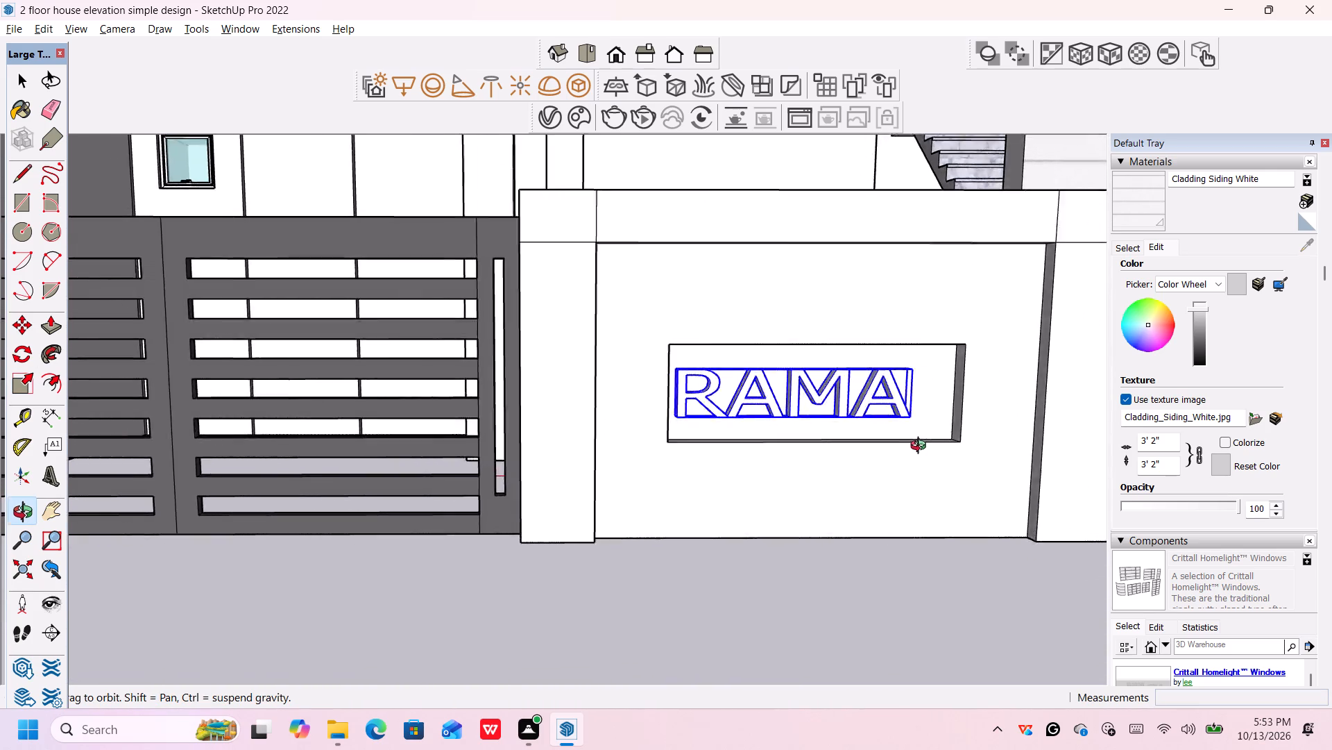
{"action": "middle_click_drag", "start_coordinate": [921, 447], "coordinate": [800, 457]}
{"action": "scroll", "coordinate": [794, 458], "scroll_direction": "down", "scroll_amount": 1}
{"action": "scroll", "coordinate": [657, 433], "scroll_direction": "up", "scroll_amount": 7}
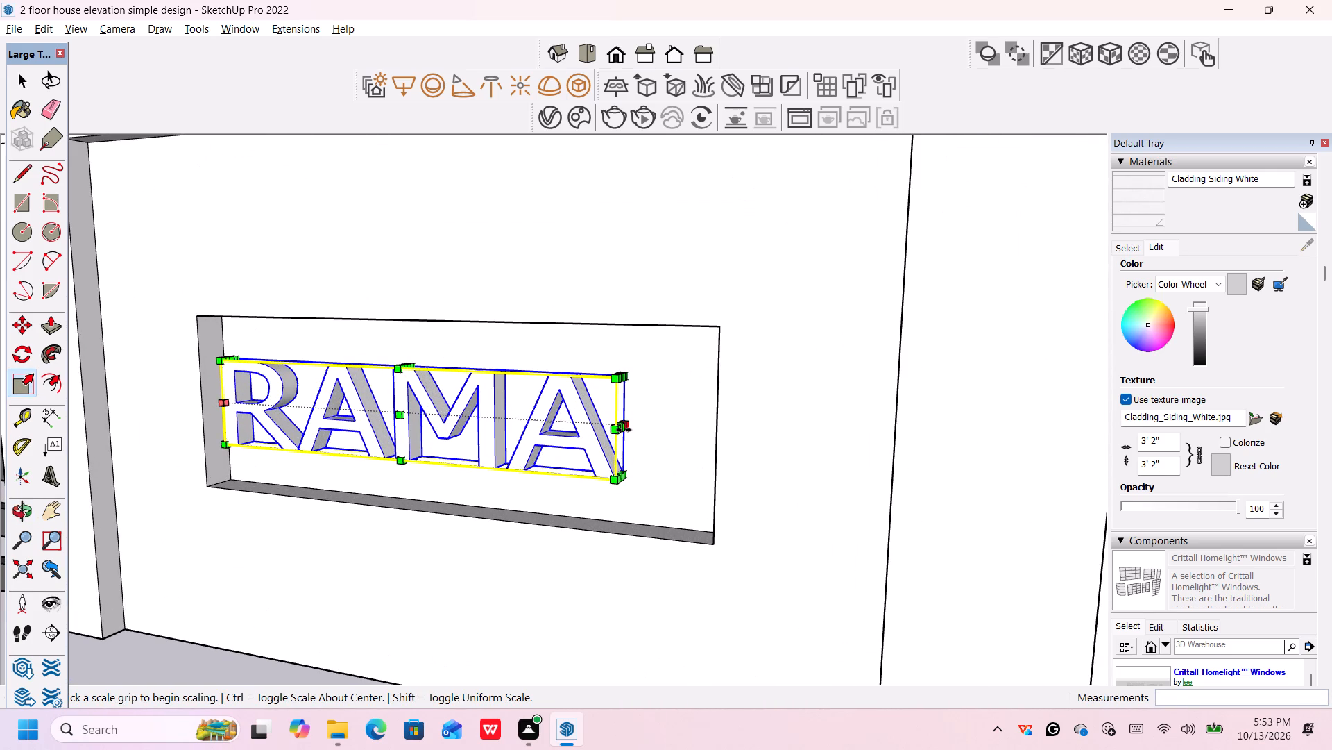
{"action": "left_click", "coordinate": [624, 430]}
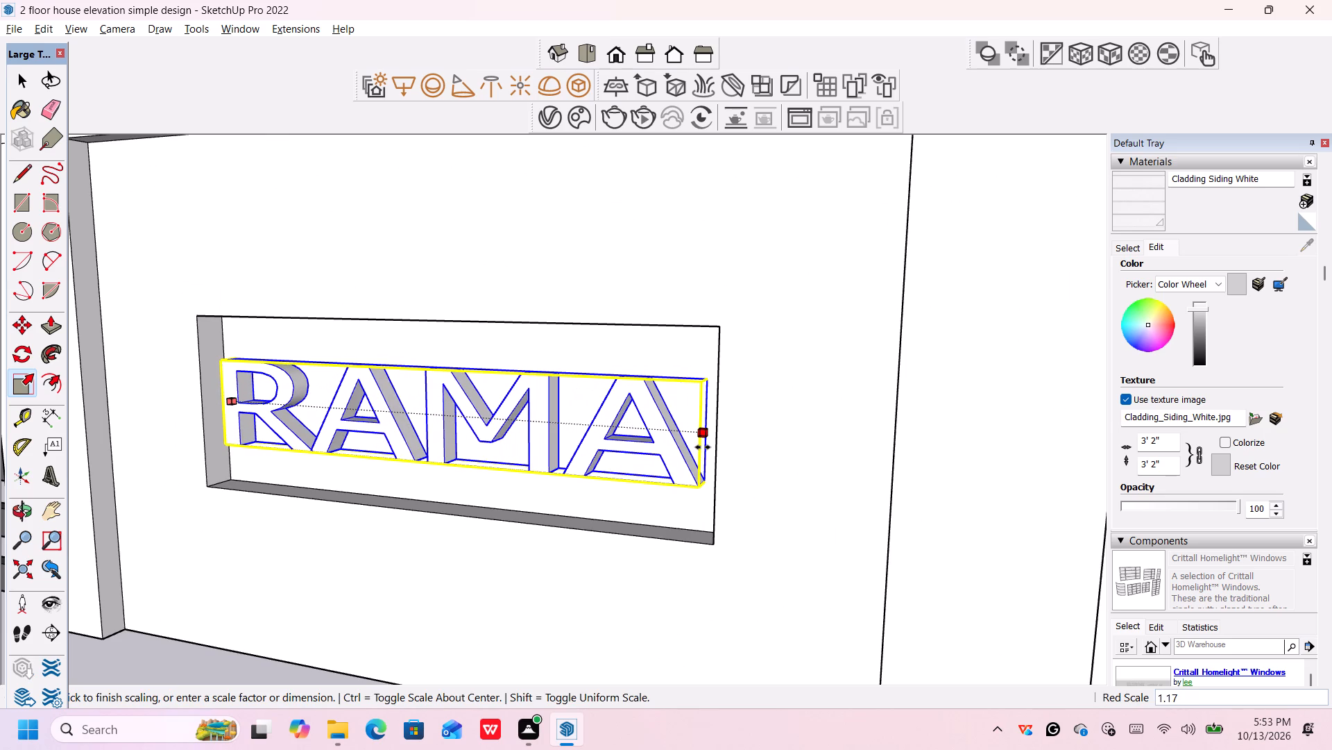
{"action": "middle_click_drag", "start_coordinate": [706, 449], "coordinate": [800, 452]}
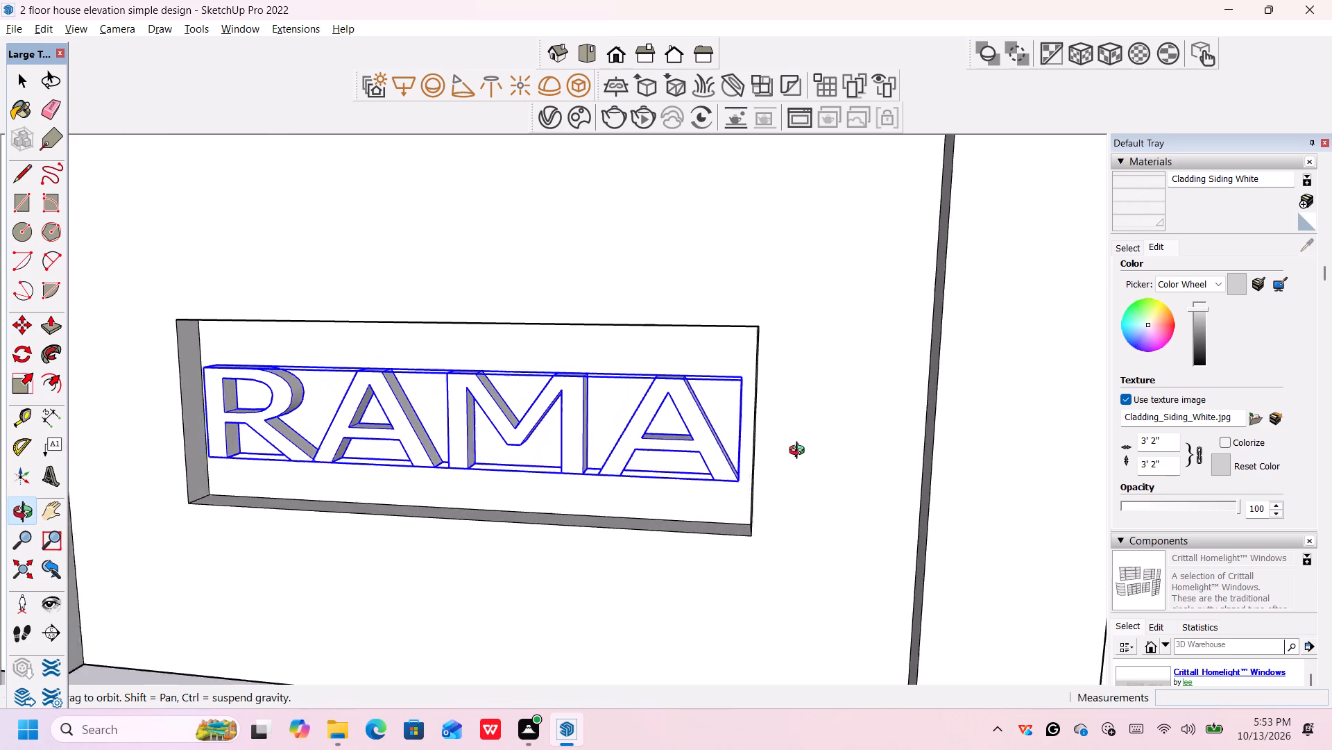
{"action": "middle_click_drag", "start_coordinate": [800, 452], "coordinate": [794, 450]}
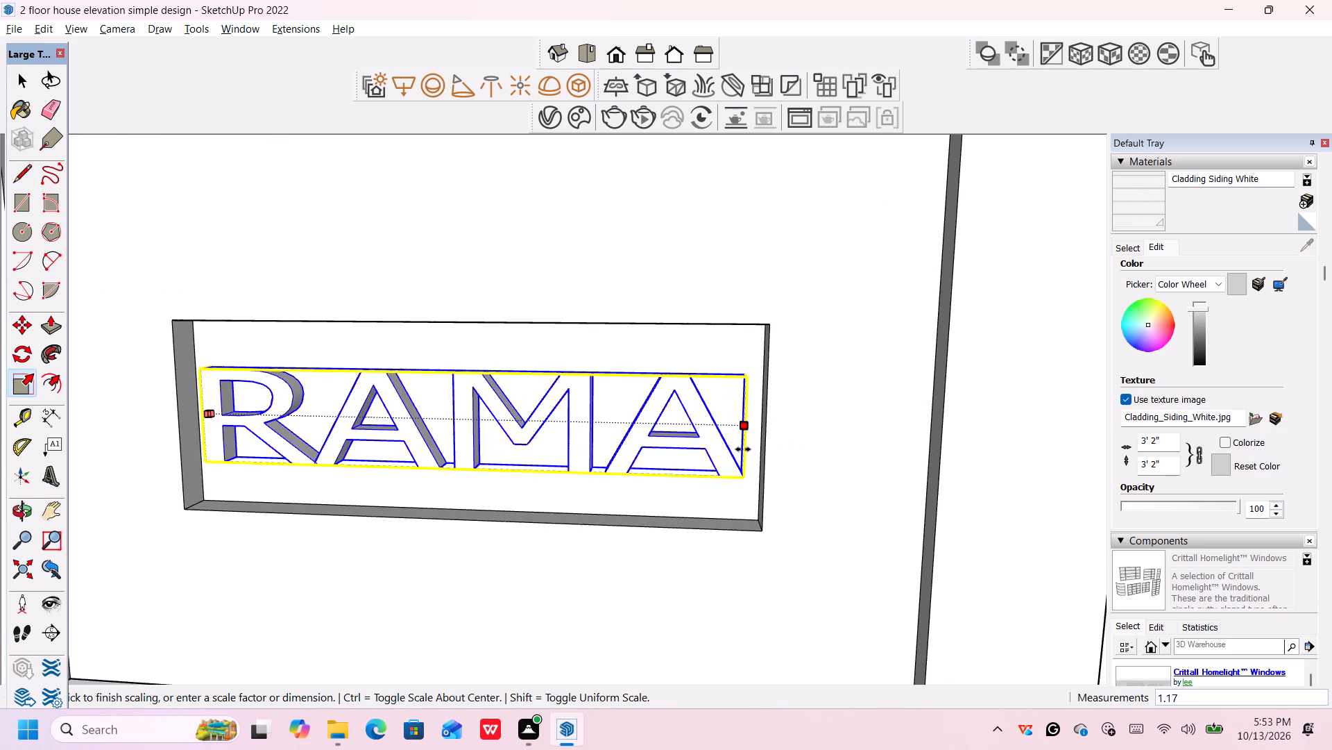
{"action": "left_click", "coordinate": [744, 449]}
{"action": "scroll", "coordinate": [744, 447], "scroll_direction": "down", "scroll_amount": 20}
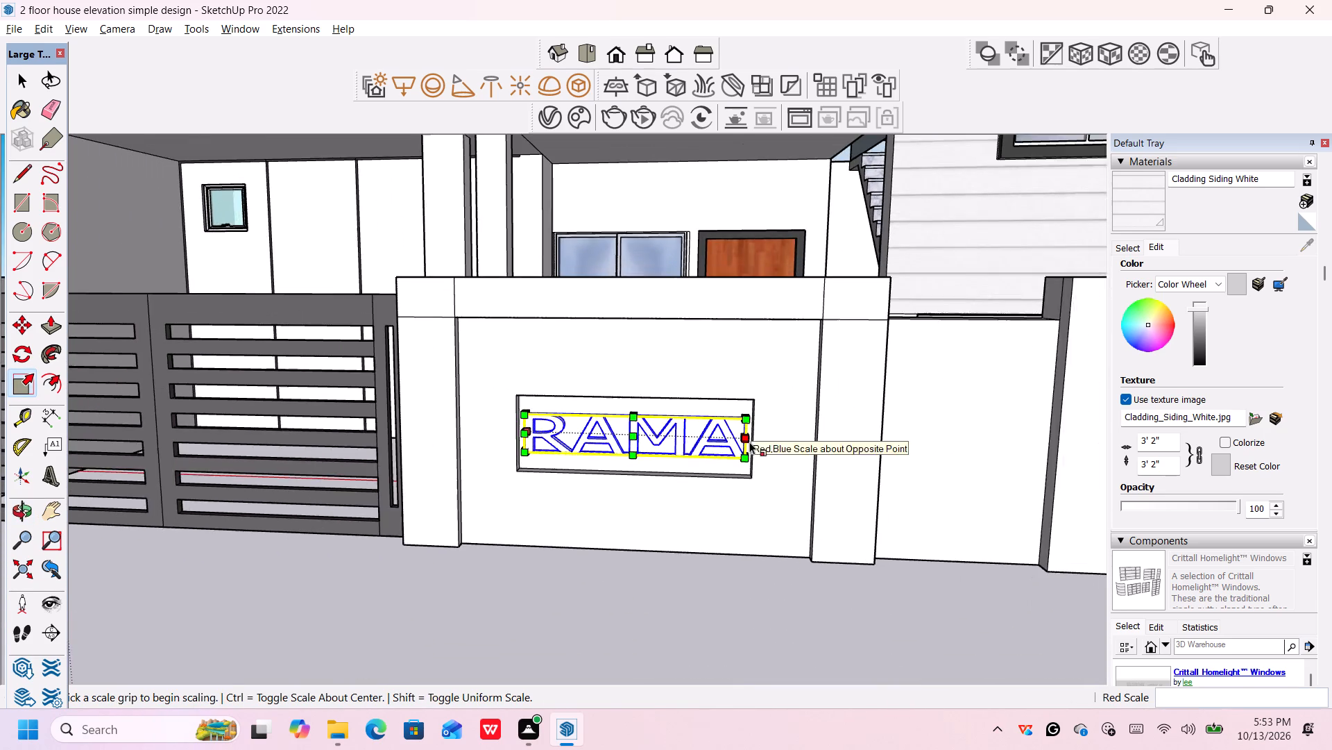
{"action": "middle_click_drag", "start_coordinate": [721, 595], "coordinate": [729, 581]}
{"action": "middle_click", "coordinate": [729, 581]}
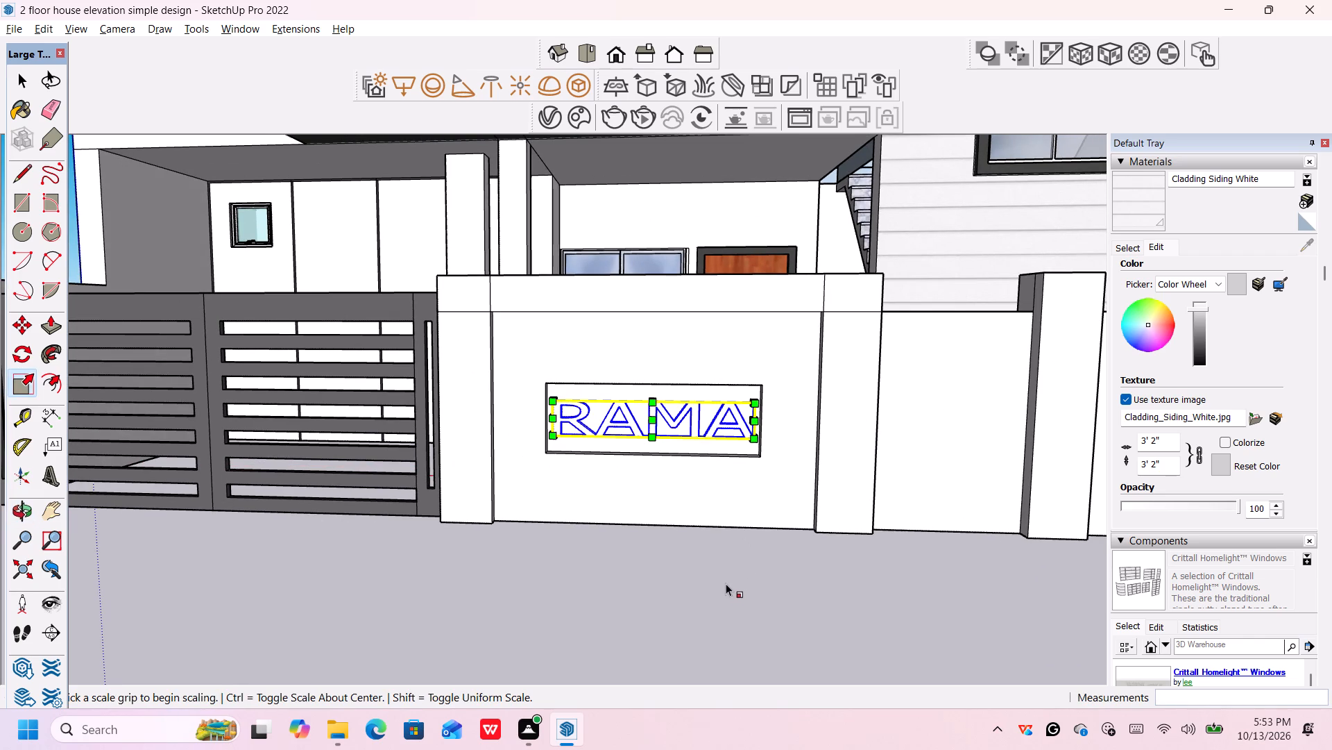
{"action": "left_click", "coordinate": [715, 581]}
{"action": "key", "text": "space"}
{"action": "left_click", "coordinate": [671, 591]}
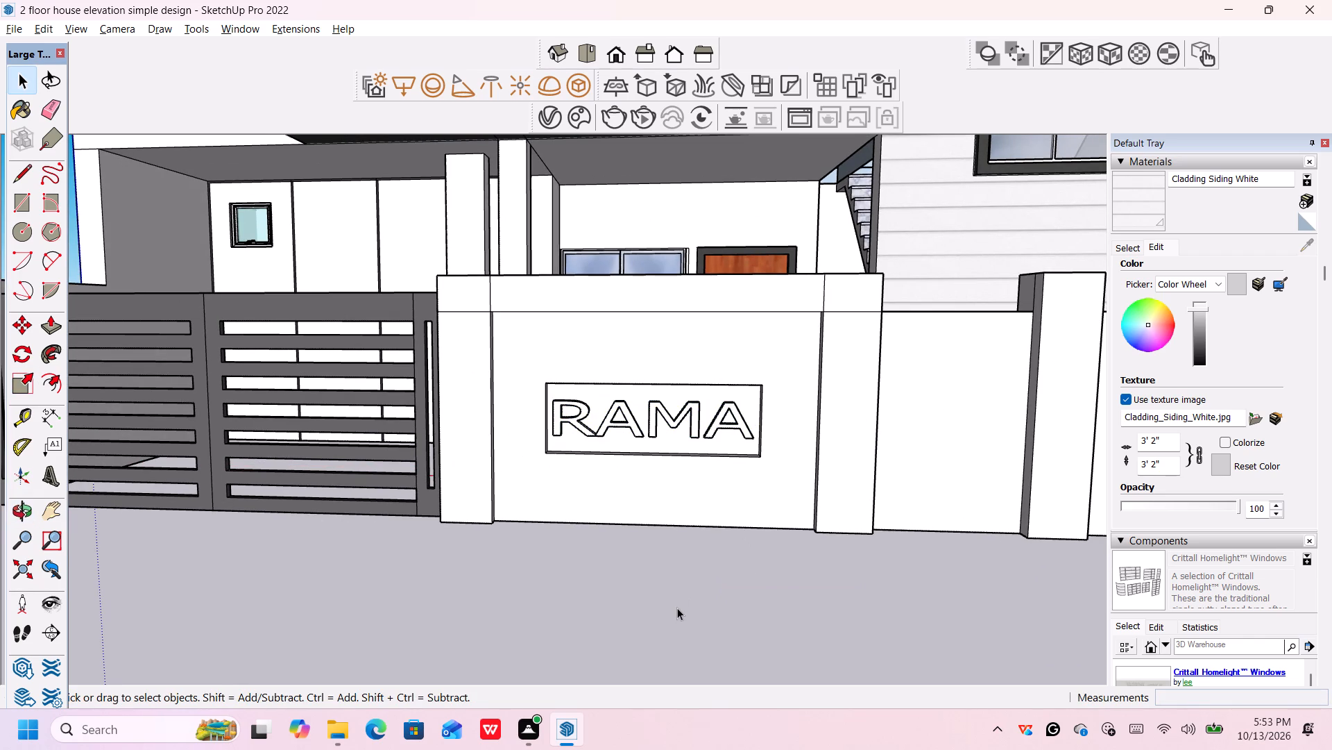
Erase the vertical and horizontal joint edges at both upper corners of the boundary-wall frame around the RAMA panel.
{"action": "scroll", "coordinate": [697, 586], "scroll_direction": "down", "scroll_amount": 4}
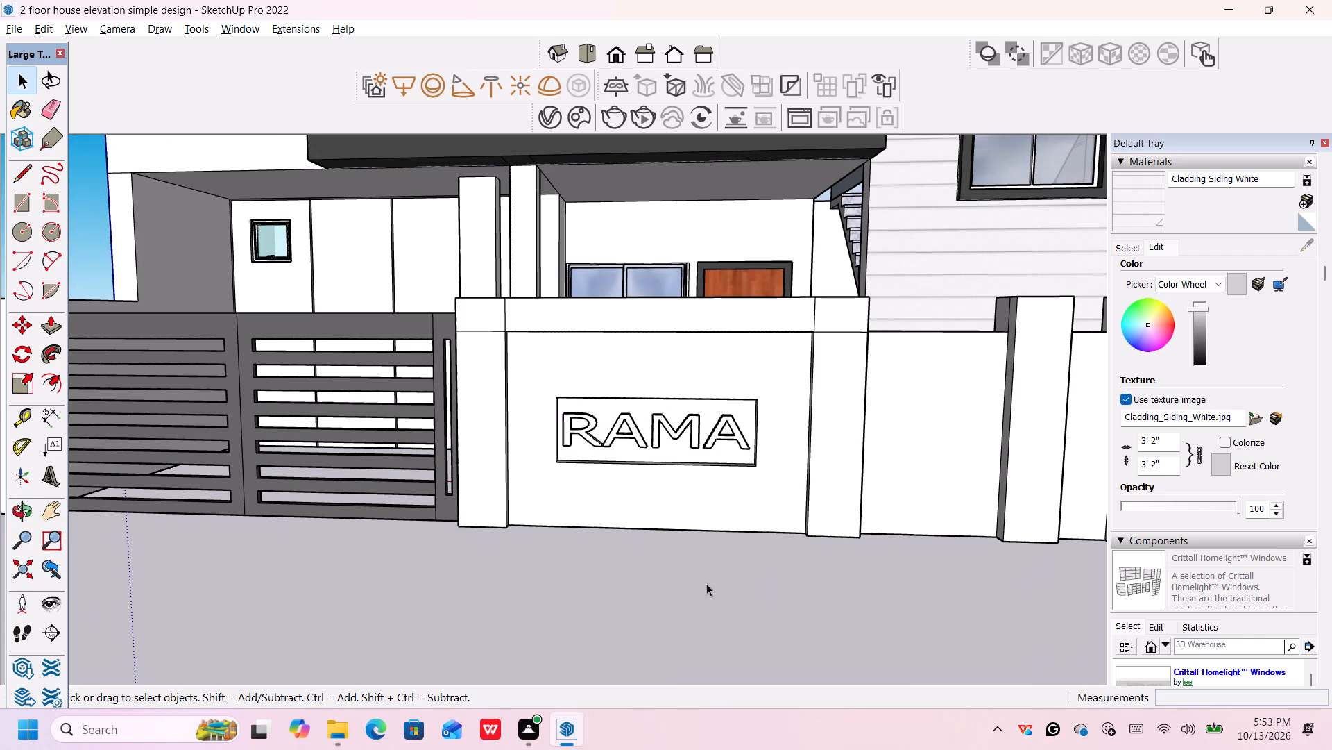
{"action": "middle_click_drag", "start_coordinate": [711, 587], "coordinate": [717, 560]}
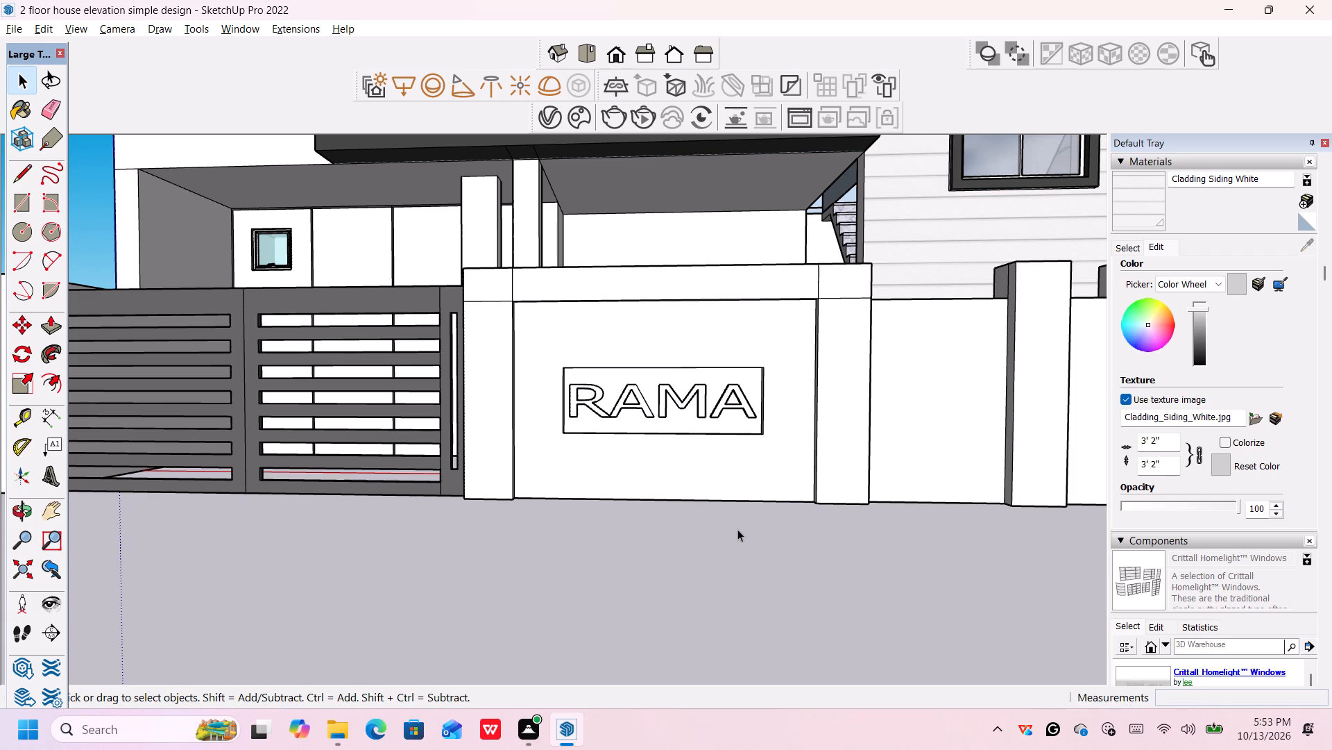
{"action": "key", "text": "e"}
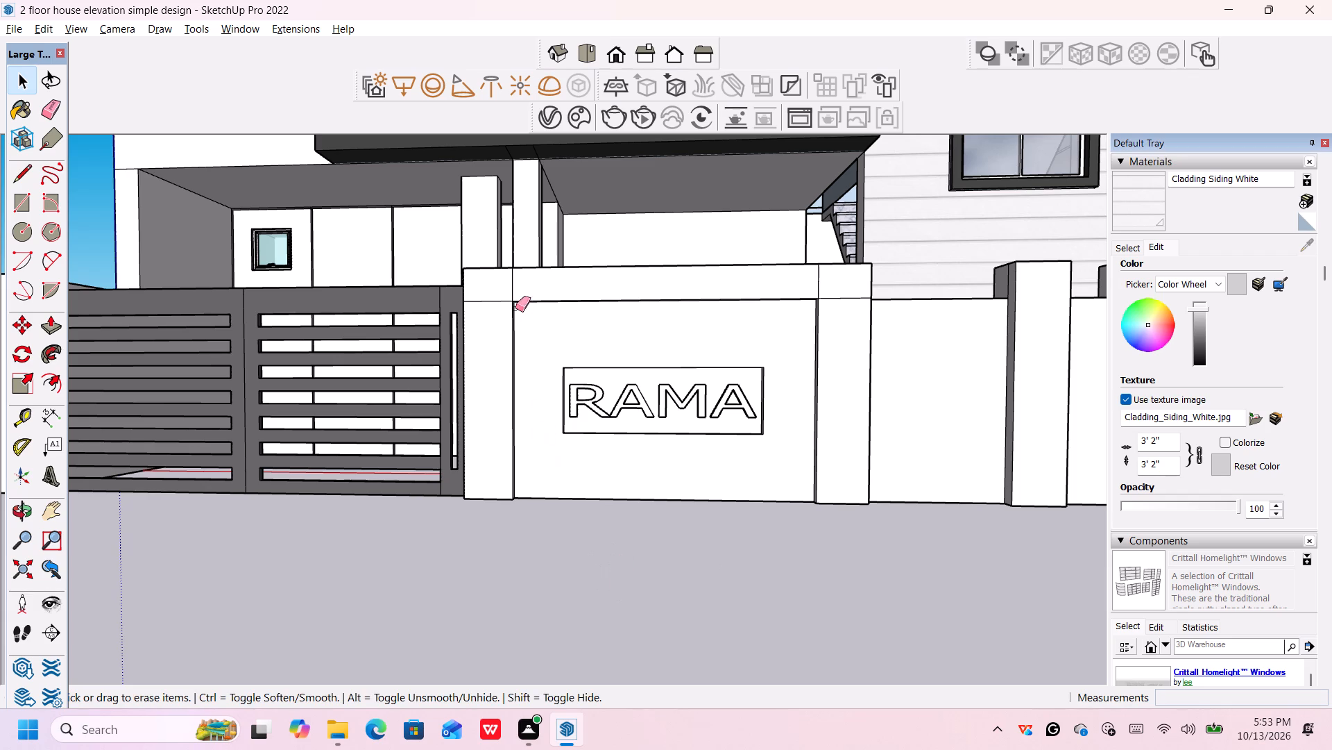
{"action": "left_click", "coordinate": [513, 284]}
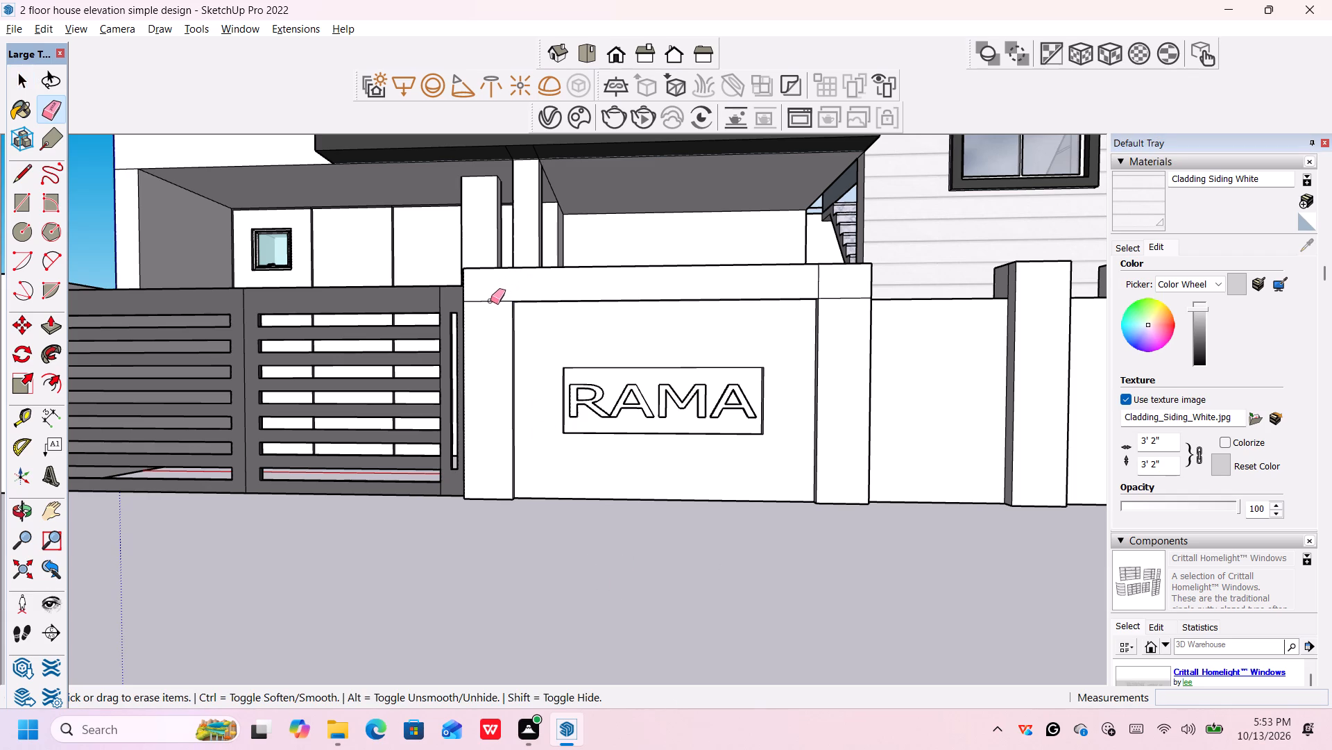
{"action": "left_click", "coordinate": [490, 301]}
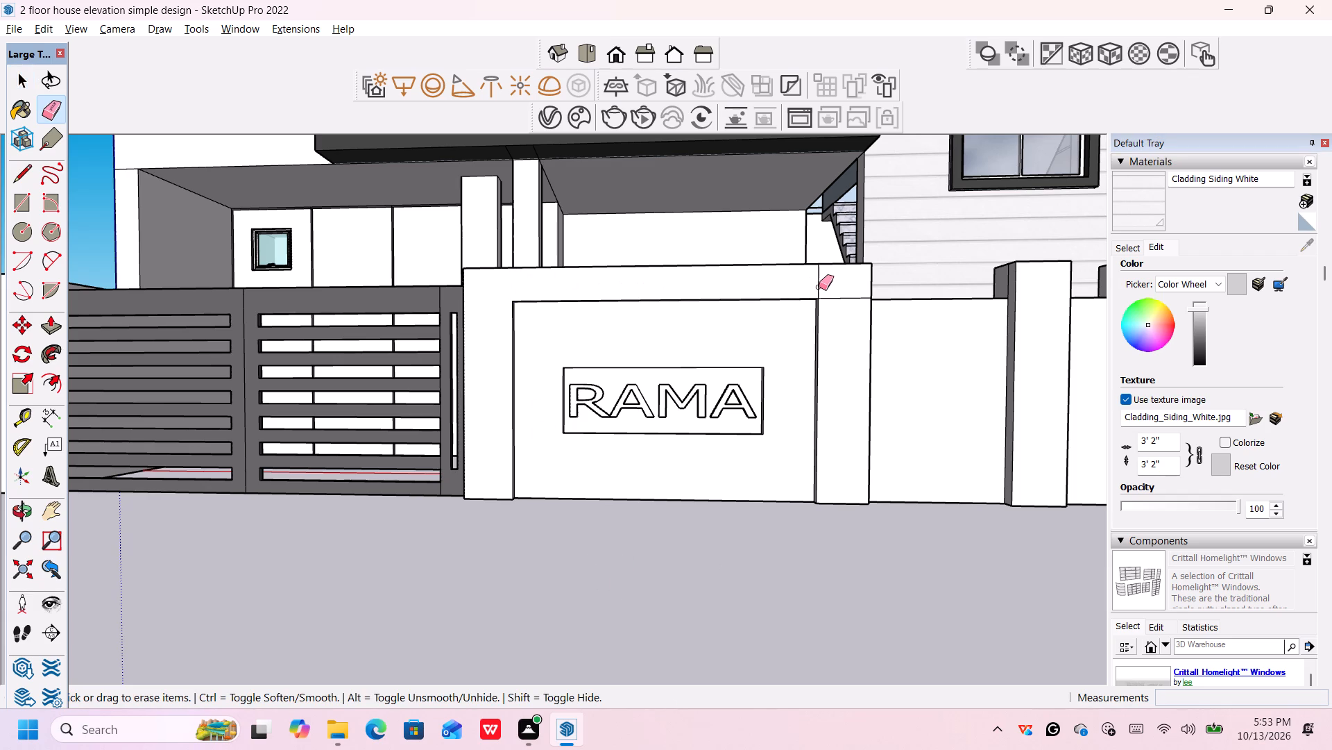
{"action": "left_click", "coordinate": [819, 287]}
{"action": "left_click", "coordinate": [836, 298]}
{"action": "scroll", "coordinate": [836, 298], "scroll_direction": "down", "scroll_amount": 4}
{"action": "scroll", "coordinate": [836, 298], "scroll_direction": "up", "scroll_amount": 1}
{"action": "scroll", "coordinate": [836, 300], "scroll_direction": "down", "scroll_amount": 1}
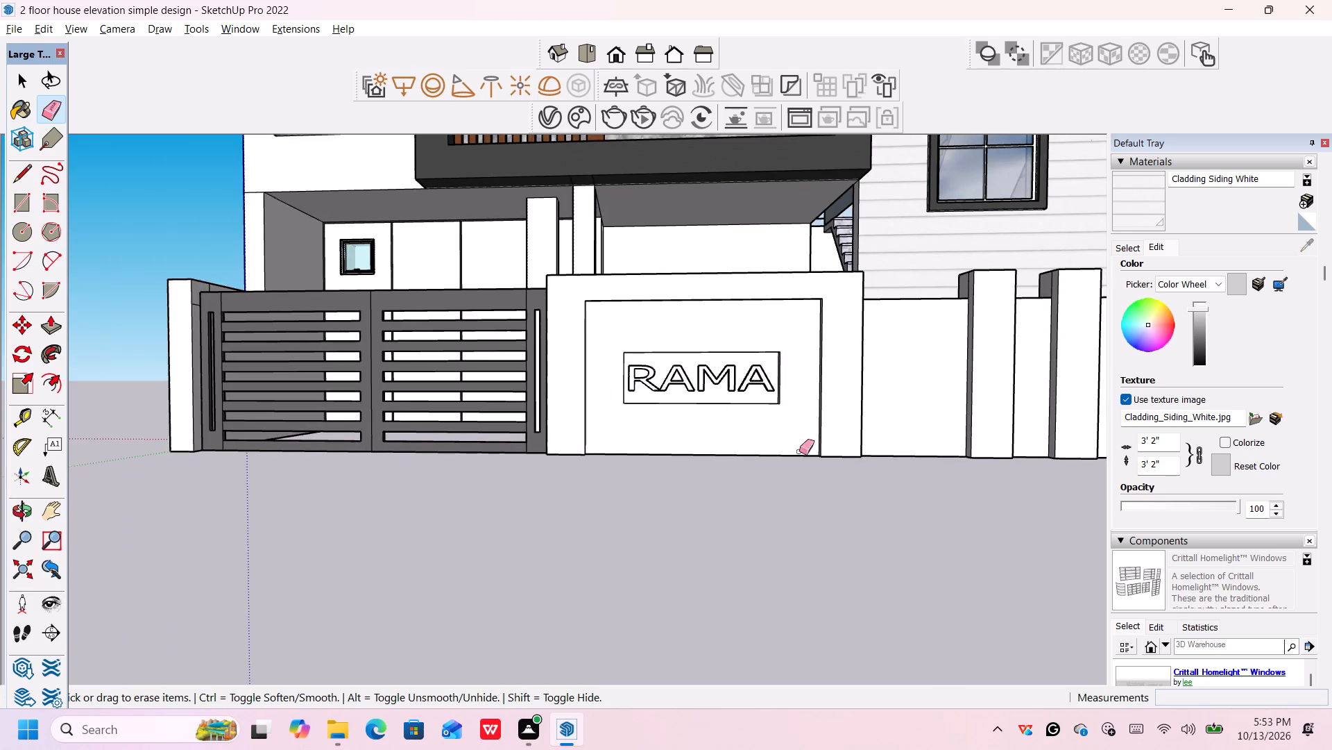
{"action": "middle_click_drag", "start_coordinate": [793, 469], "coordinate": [805, 503]}
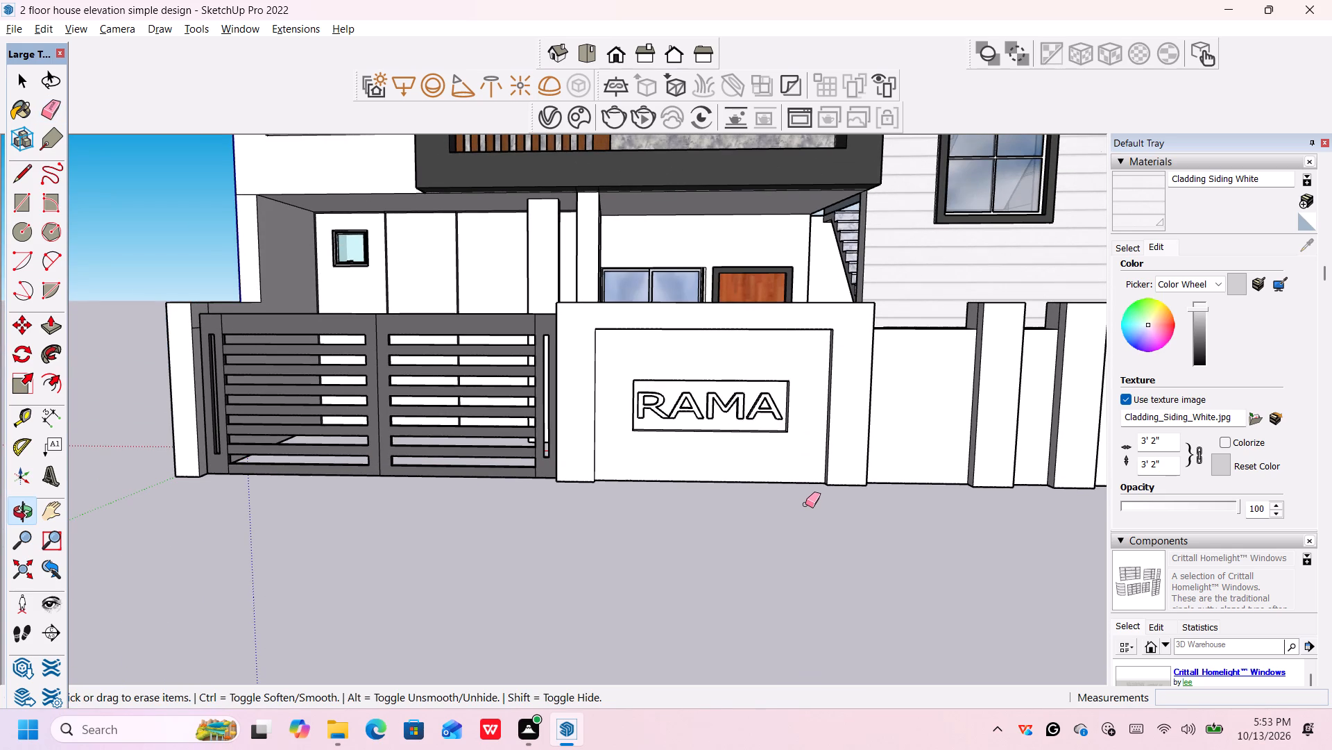
{"action": "key", "text": "space"}
{"action": "middle_click_drag", "start_coordinate": [875, 521], "coordinate": [830, 519]}
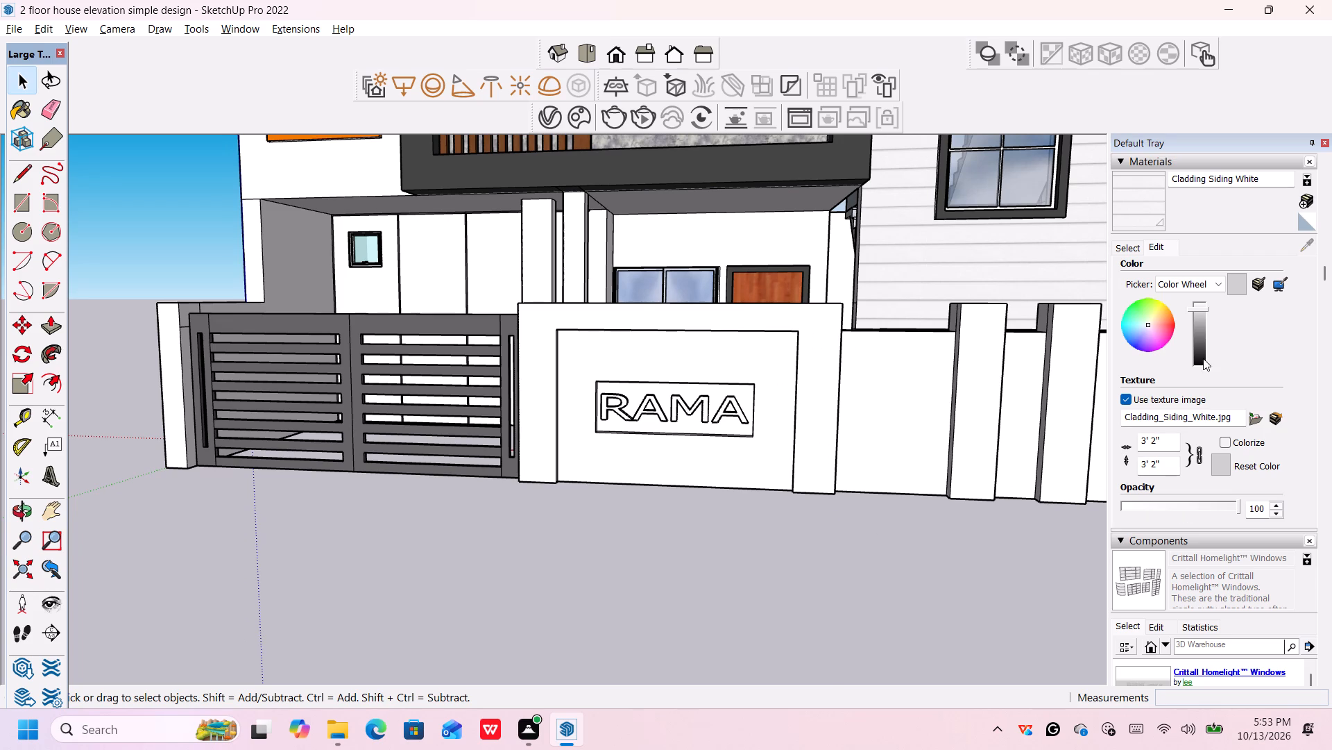
Switch the material library to the Colors collection and browse to its grey shades.
{"action": "left_click", "coordinate": [1136, 252]}
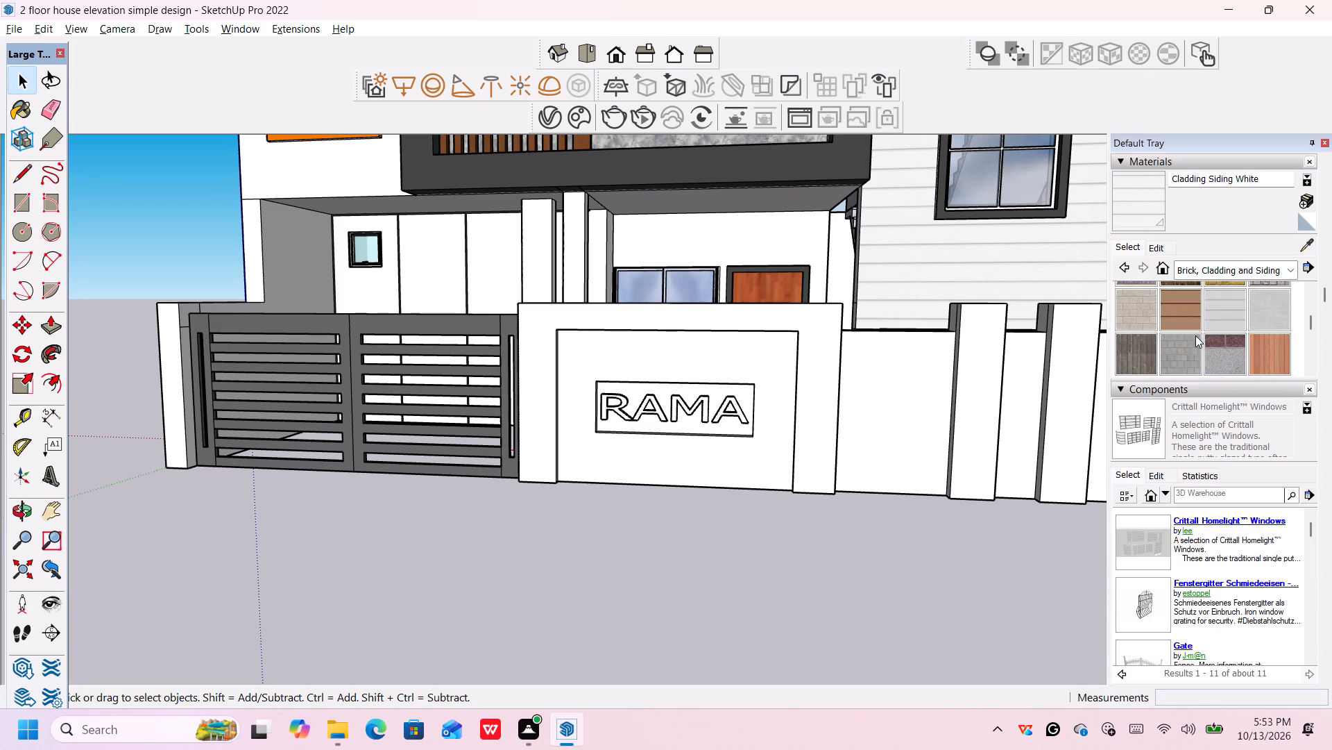
{"action": "scroll", "coordinate": [1211, 311], "scroll_direction": "up", "scroll_amount": 1}
{"action": "left_click", "coordinate": [1236, 272]}
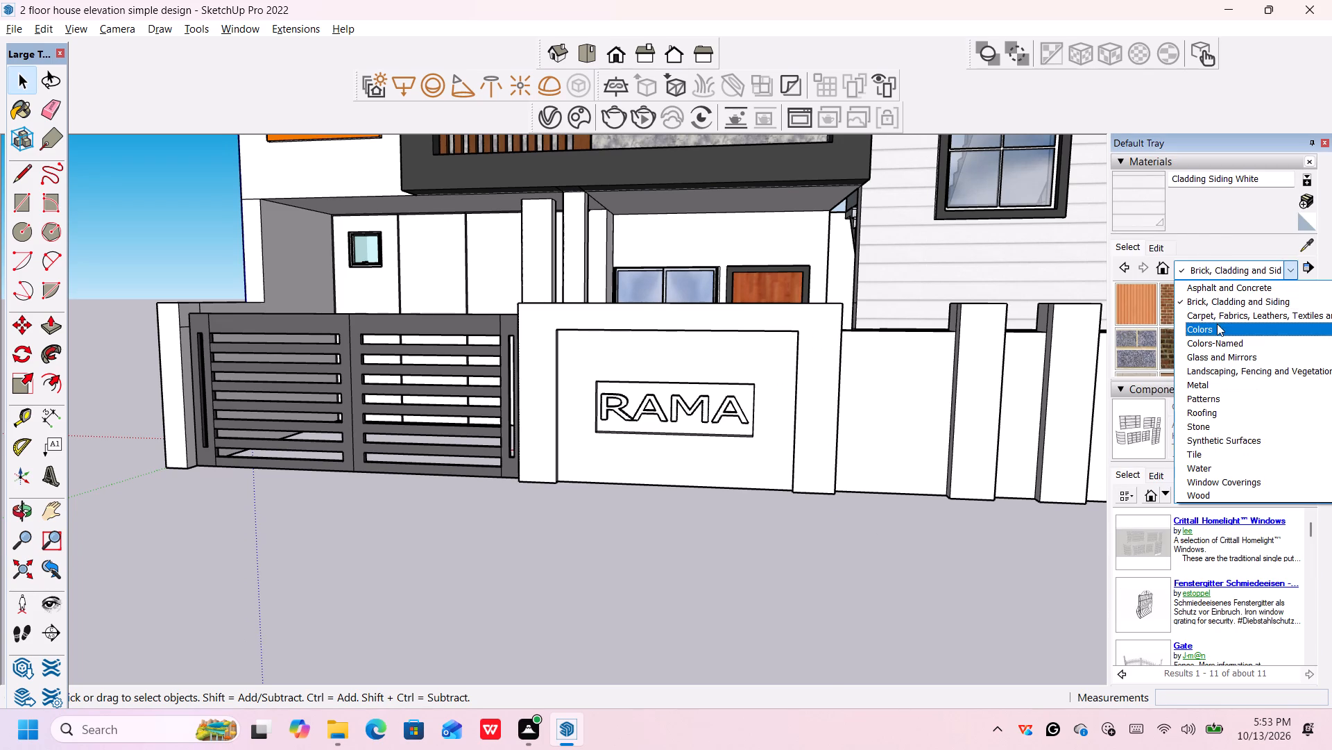
{"action": "left_click", "coordinate": [1217, 324]}
{"action": "scroll", "coordinate": [1215, 321], "scroll_direction": "down", "scroll_amount": 11}
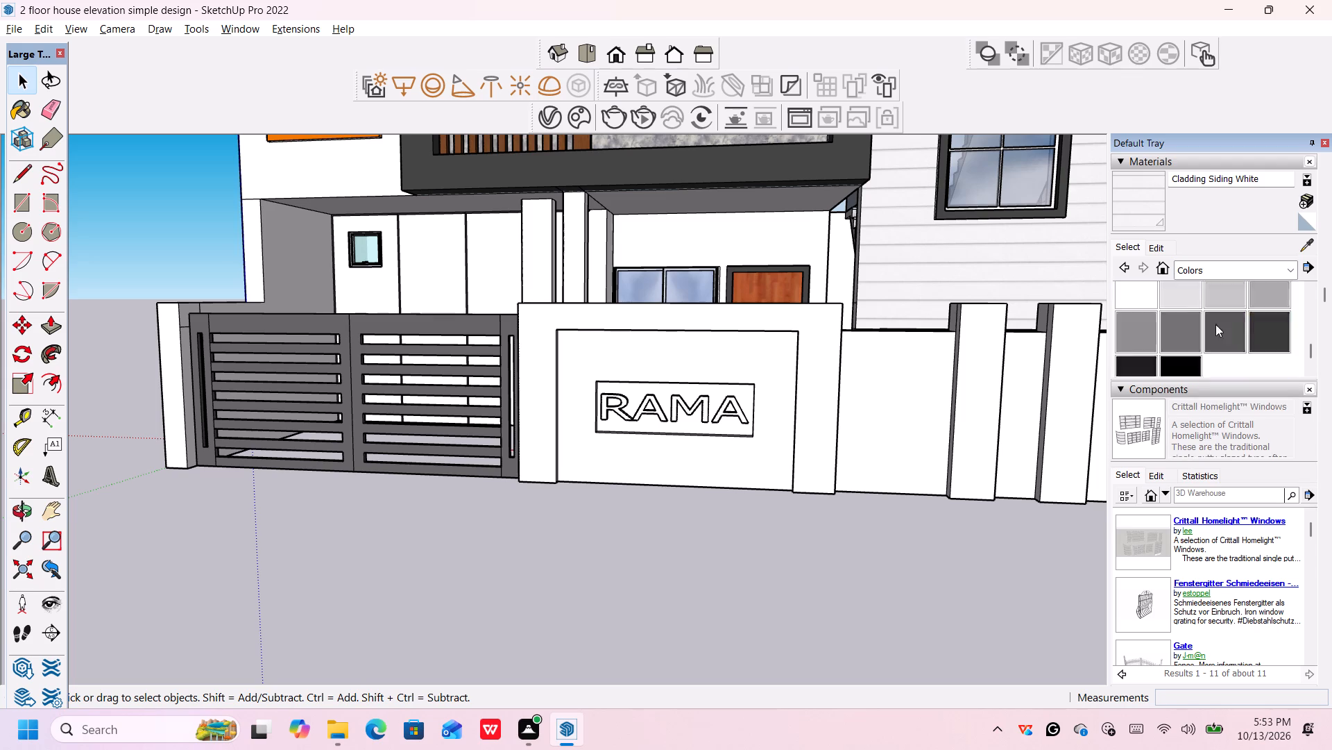
{"action": "scroll", "coordinate": [1215, 324], "scroll_direction": "down", "scroll_amount": 5}
{"action": "scroll", "coordinate": [1218, 391], "scroll_direction": "up", "scroll_amount": 1}
{"action": "scroll", "coordinate": [1209, 324], "scroll_direction": "up", "scroll_amount": 2}
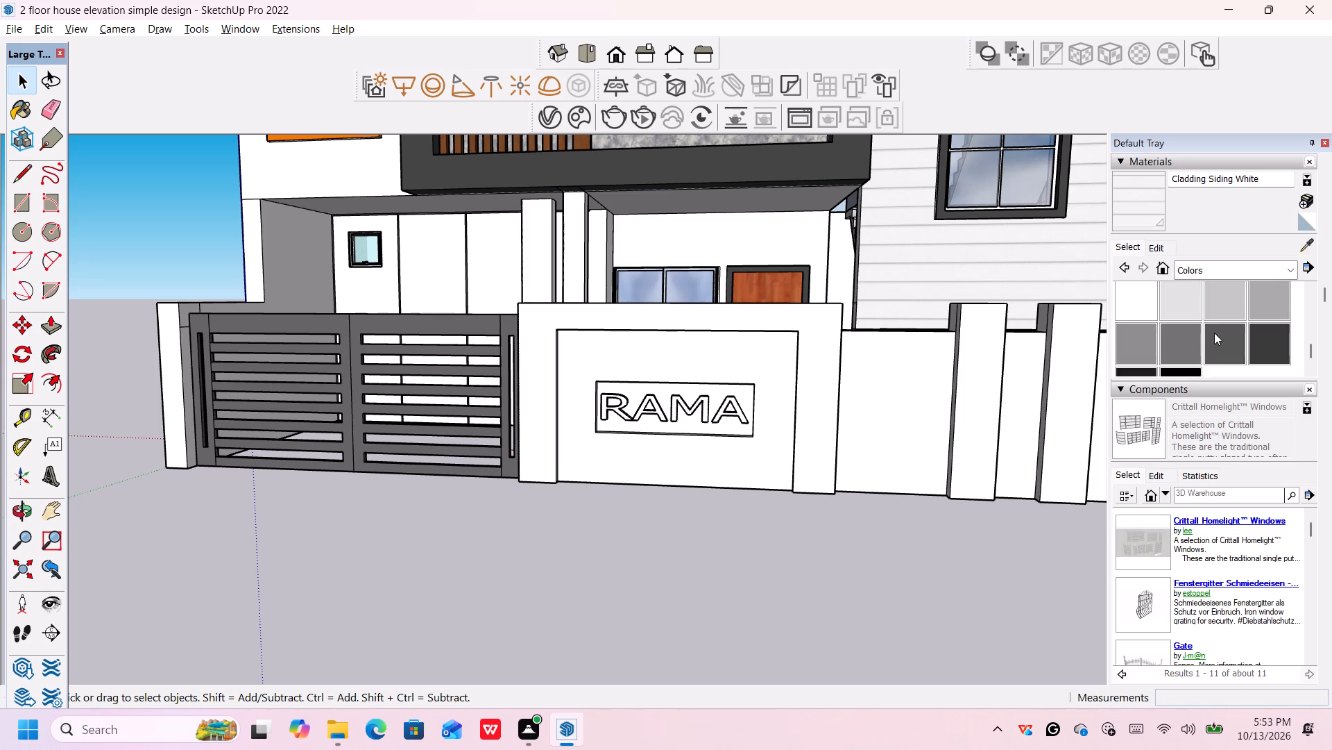
{"action": "scroll", "coordinate": [1214, 333], "scroll_direction": "up", "scroll_amount": 1}
{"action": "scroll", "coordinate": [1215, 334], "scroll_direction": "down", "scroll_amount": 1}
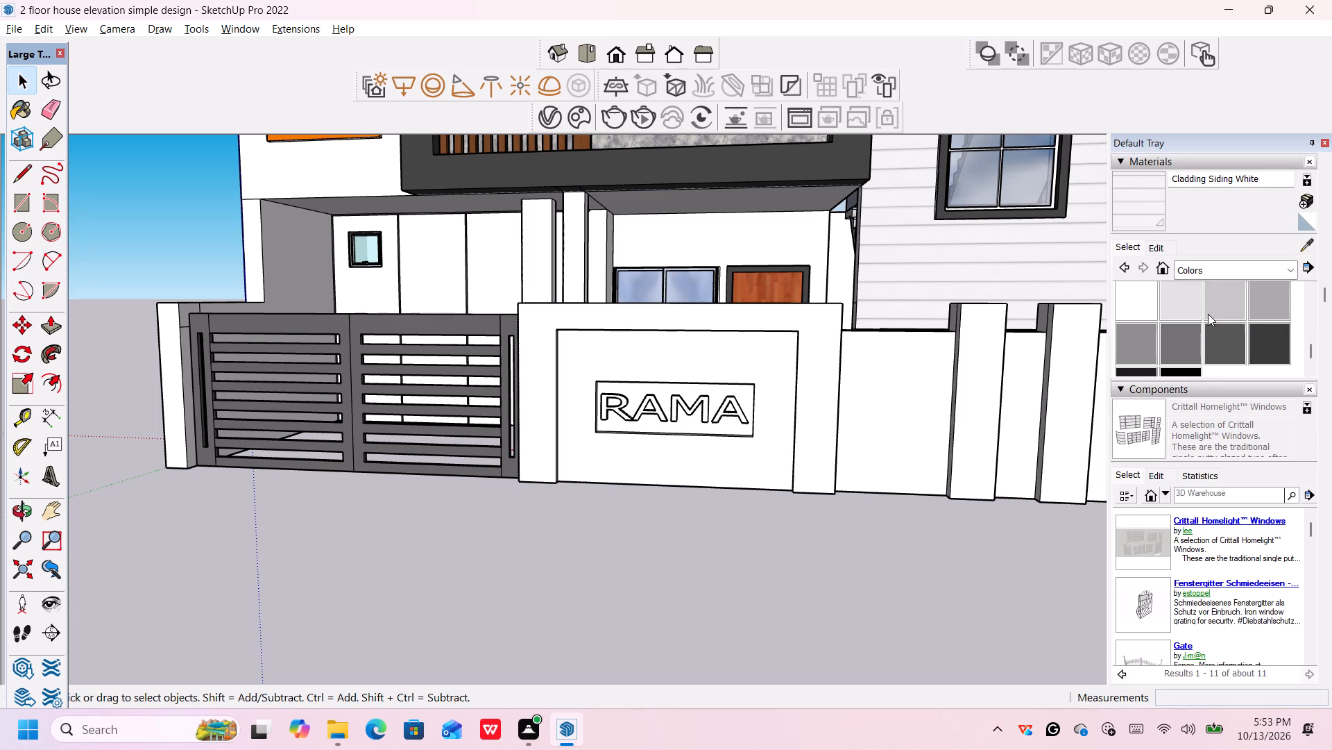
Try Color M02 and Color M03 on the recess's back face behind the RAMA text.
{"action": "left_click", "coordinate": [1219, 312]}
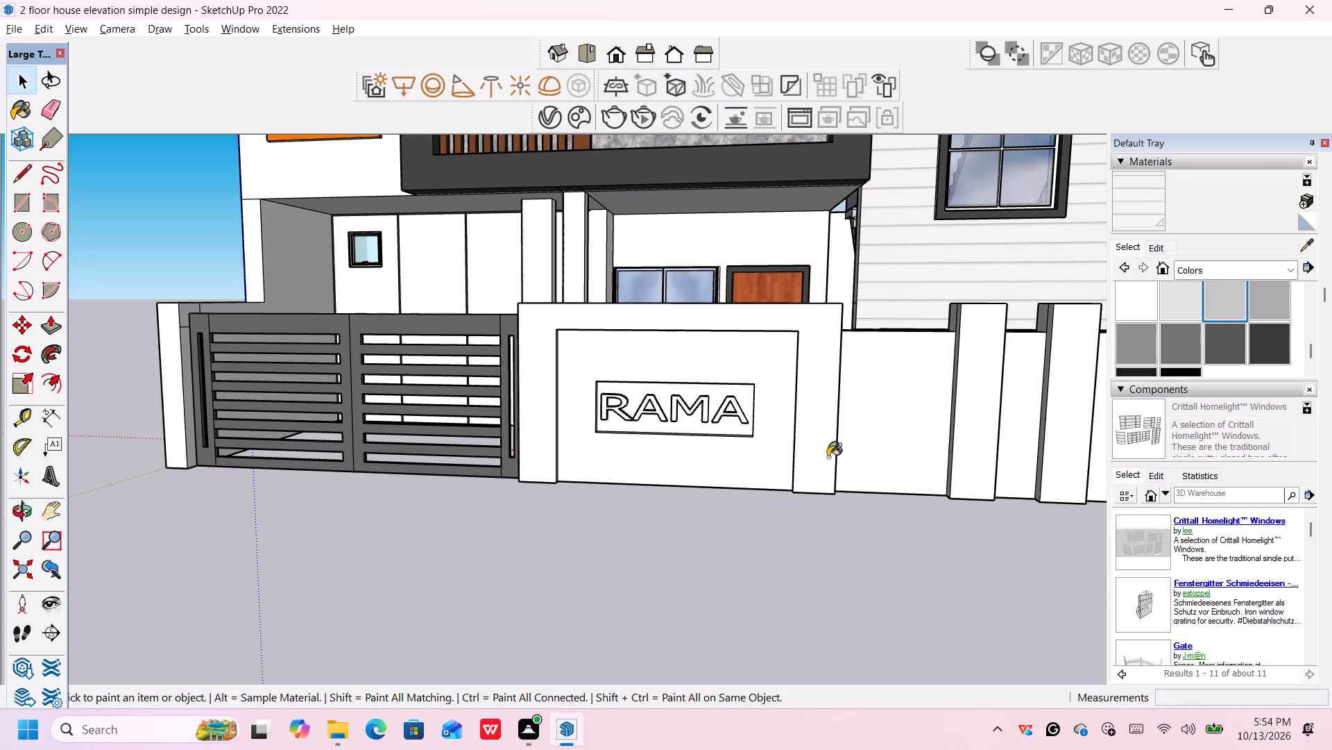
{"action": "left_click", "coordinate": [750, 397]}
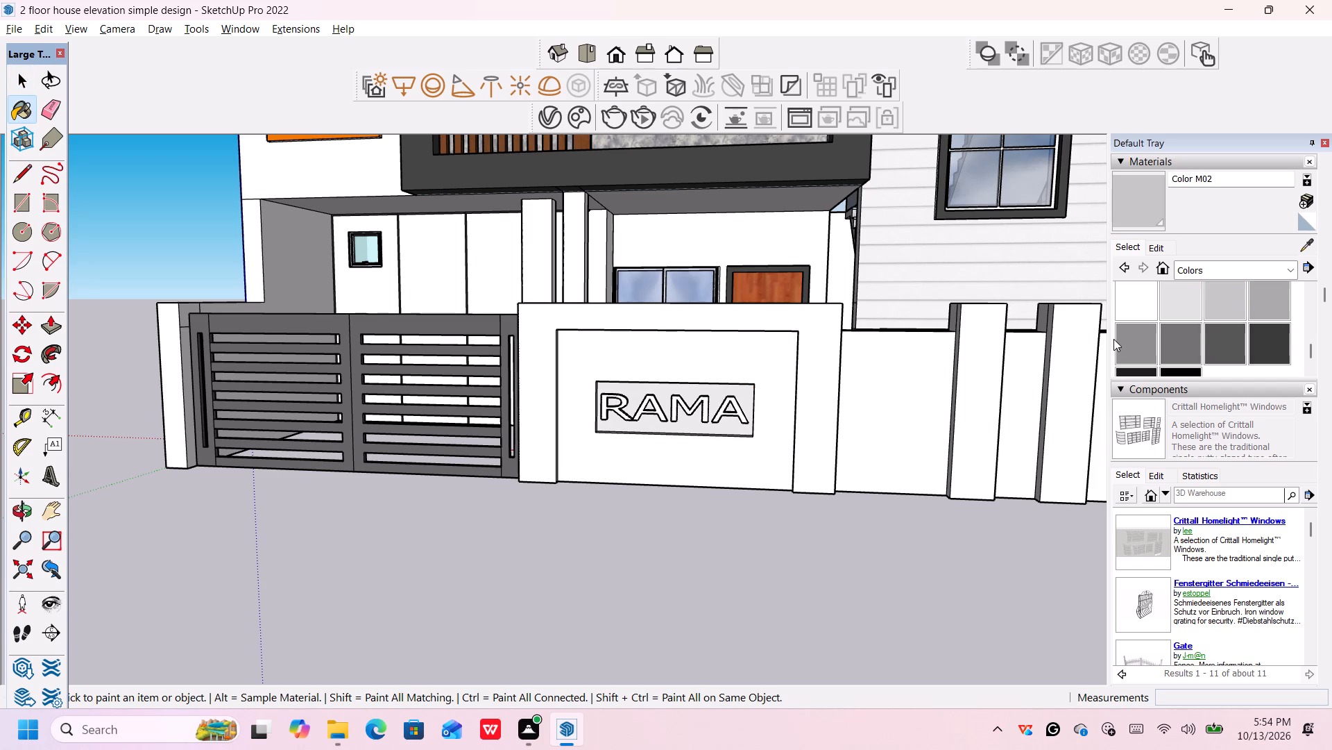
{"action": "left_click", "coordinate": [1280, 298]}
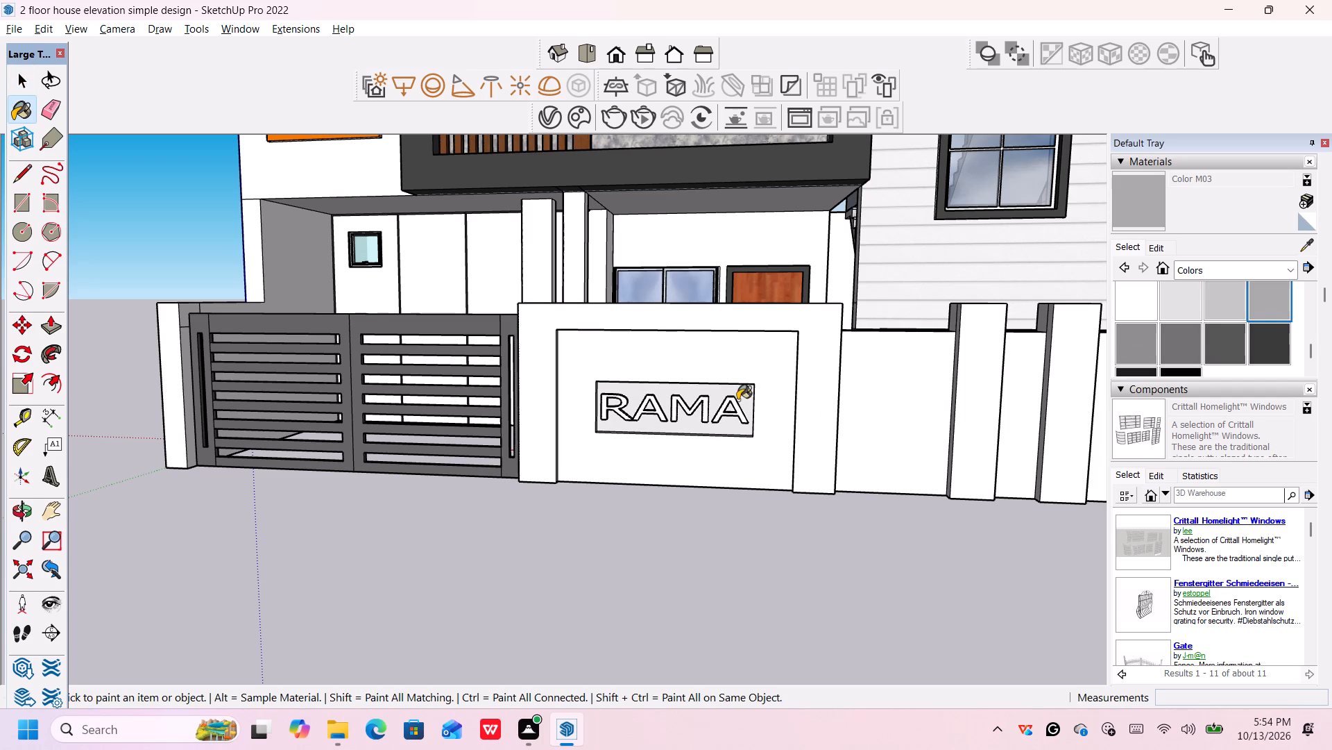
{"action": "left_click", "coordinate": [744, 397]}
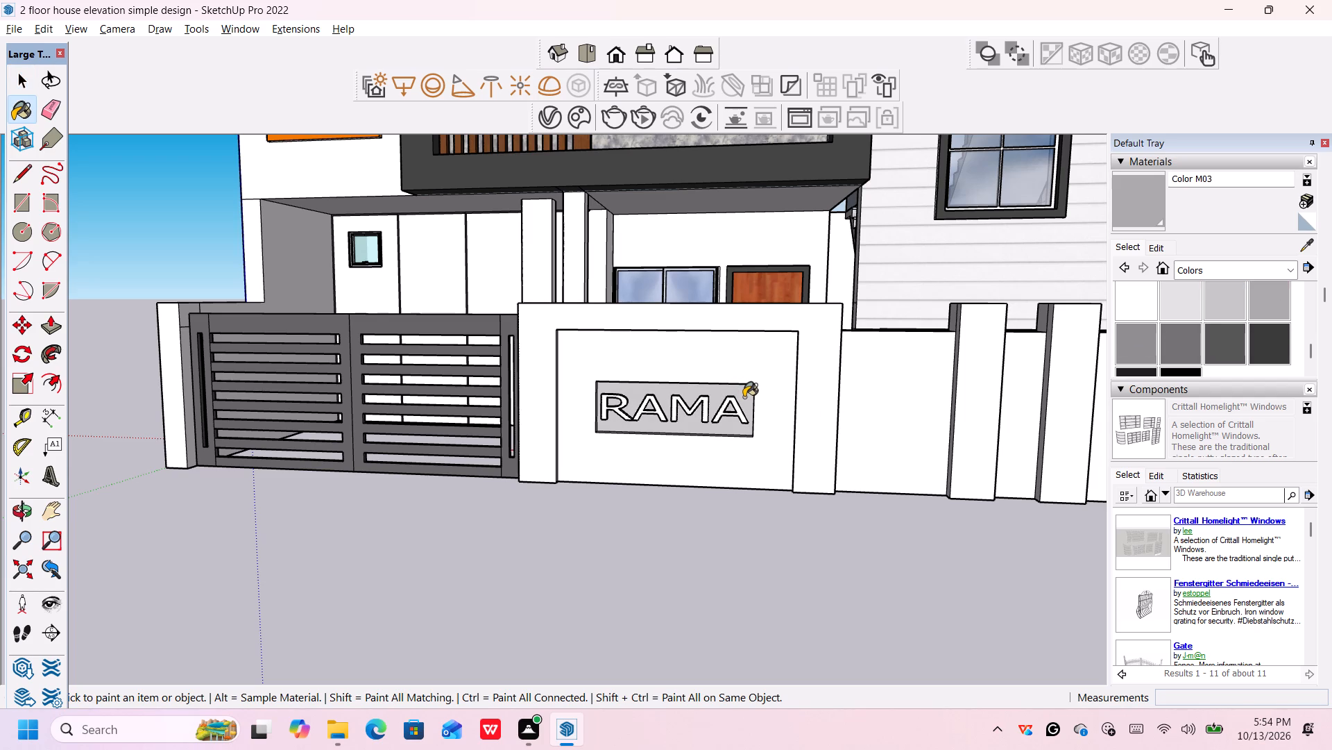
Paint the recess's back face behind the RAMA text with Color M04.
{"action": "left_click", "coordinate": [1129, 343]}
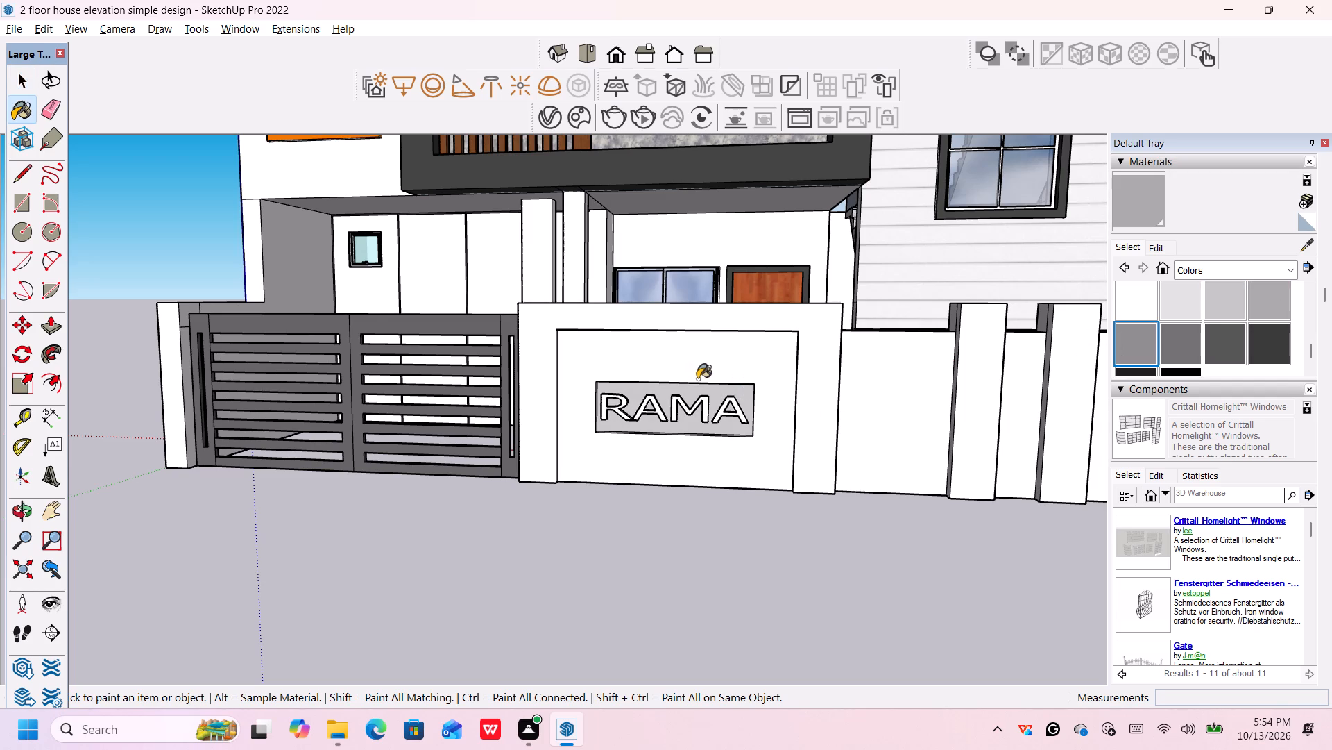
{"action": "left_click", "coordinate": [703, 387]}
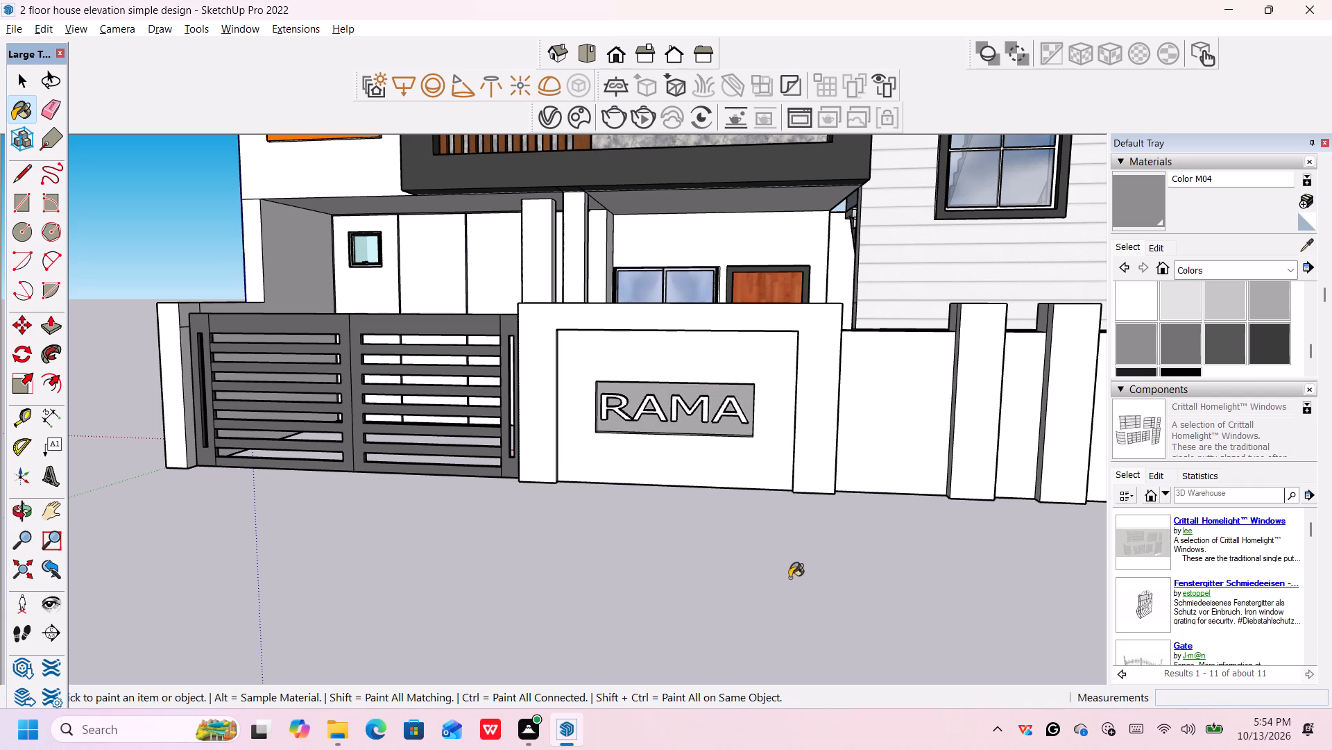
Paint the RAMA letters on the boundary-wall nameplate with Color M07.
{"action": "left_click", "coordinate": [1277, 342]}
{"action": "scroll", "coordinate": [587, 405], "scroll_direction": "up", "scroll_amount": 4}
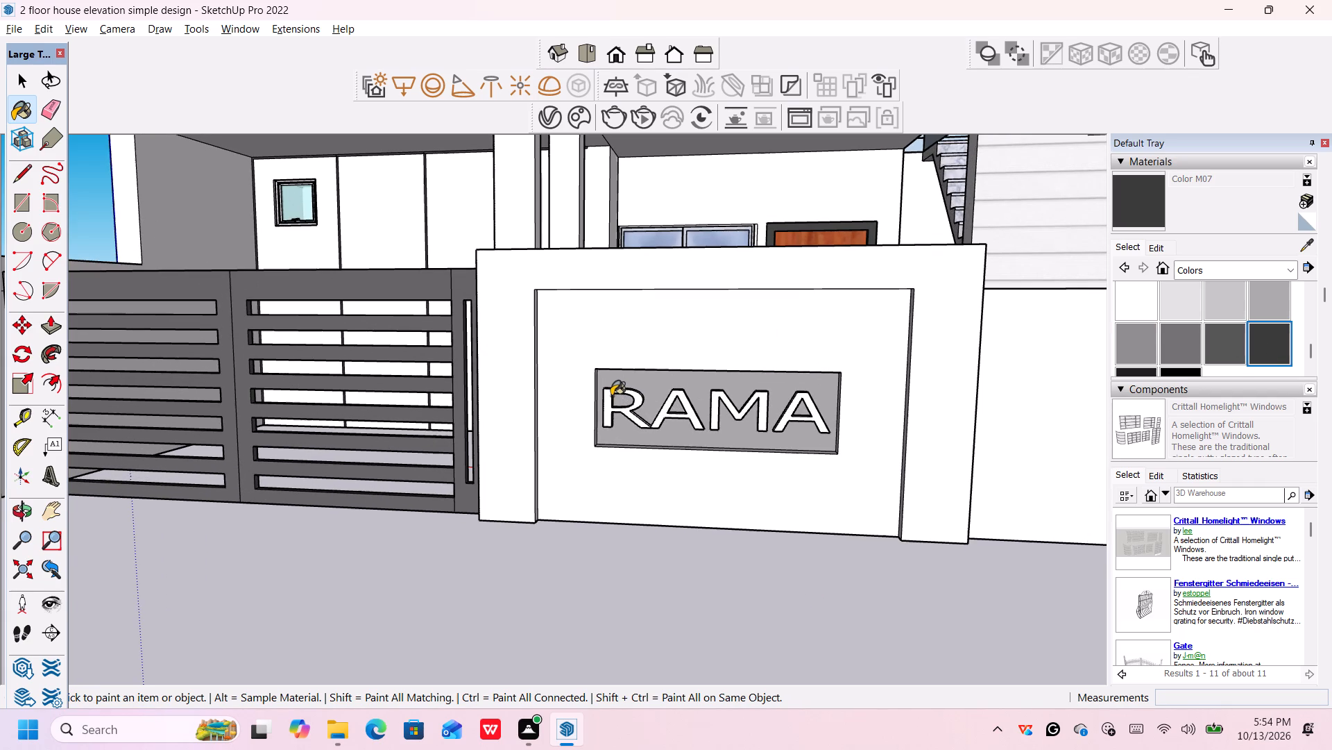
{"action": "scroll", "coordinate": [611, 398], "scroll_direction": "up", "scroll_amount": 4}
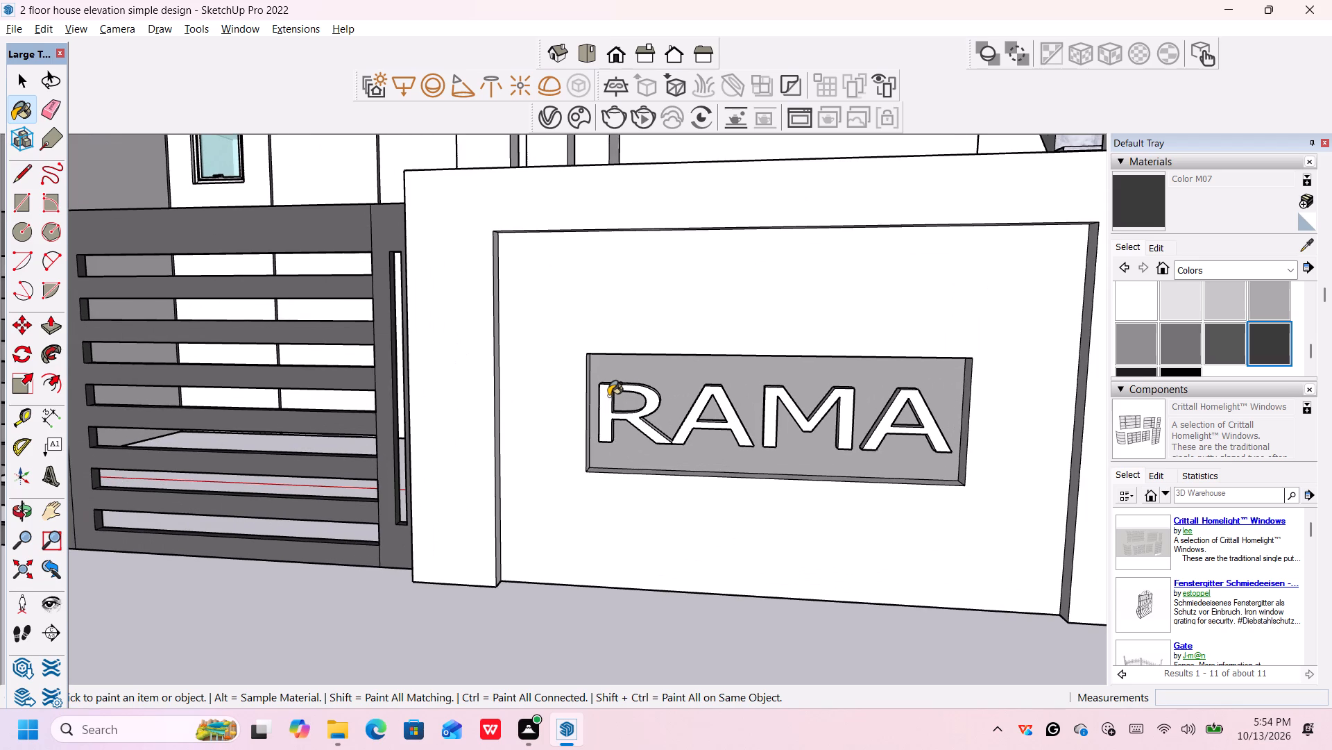
{"action": "left_click", "coordinate": [608, 396]}
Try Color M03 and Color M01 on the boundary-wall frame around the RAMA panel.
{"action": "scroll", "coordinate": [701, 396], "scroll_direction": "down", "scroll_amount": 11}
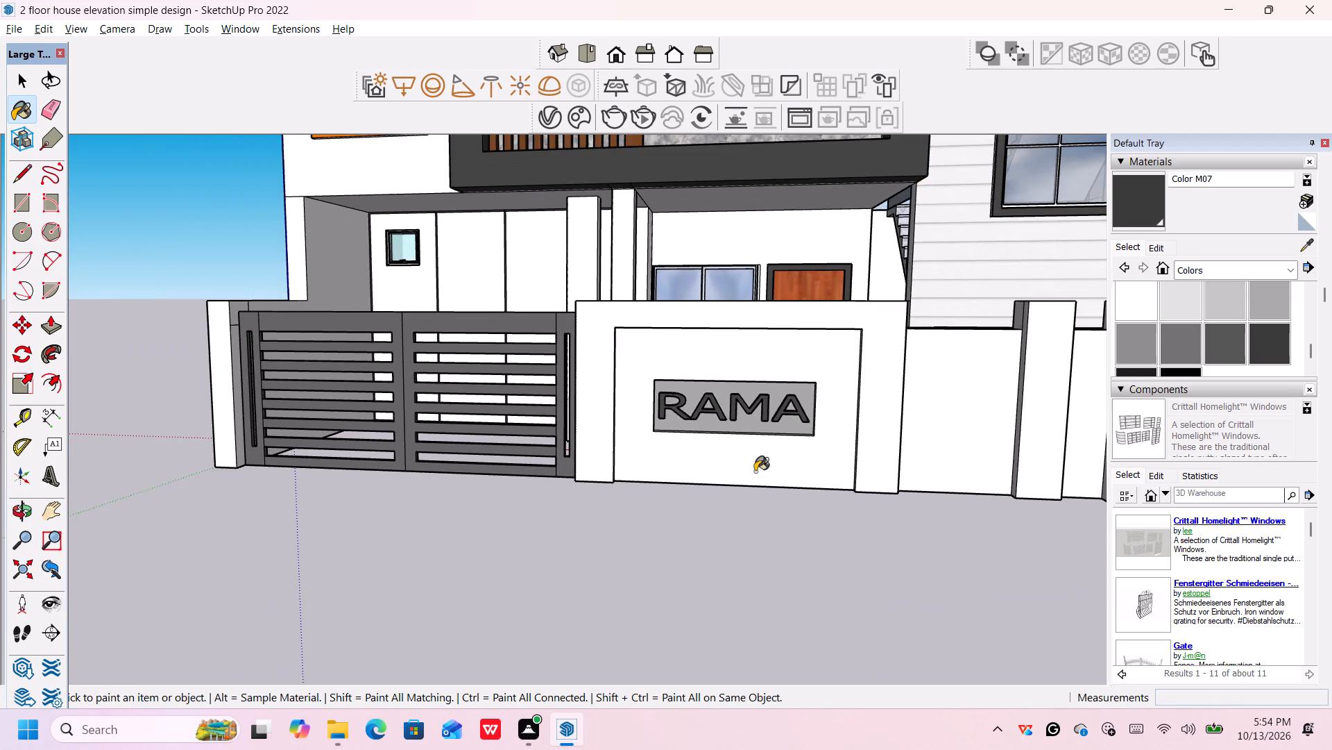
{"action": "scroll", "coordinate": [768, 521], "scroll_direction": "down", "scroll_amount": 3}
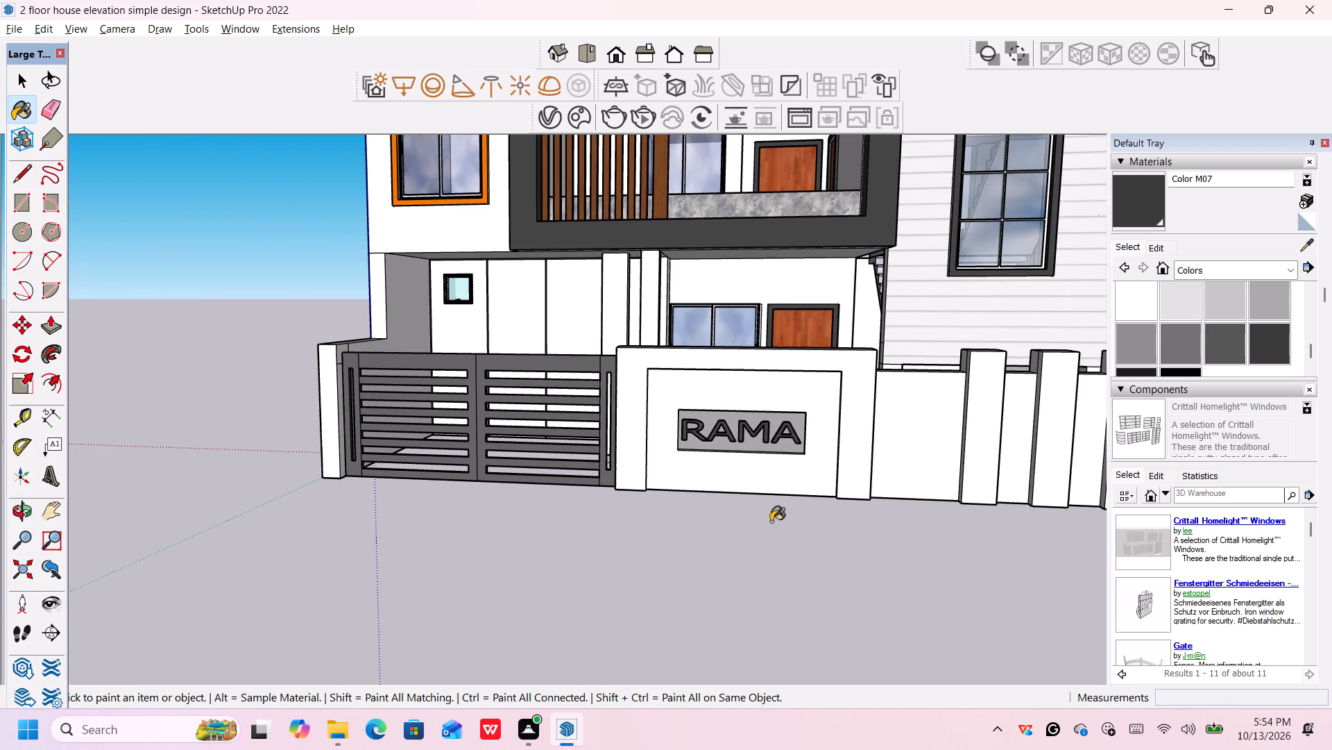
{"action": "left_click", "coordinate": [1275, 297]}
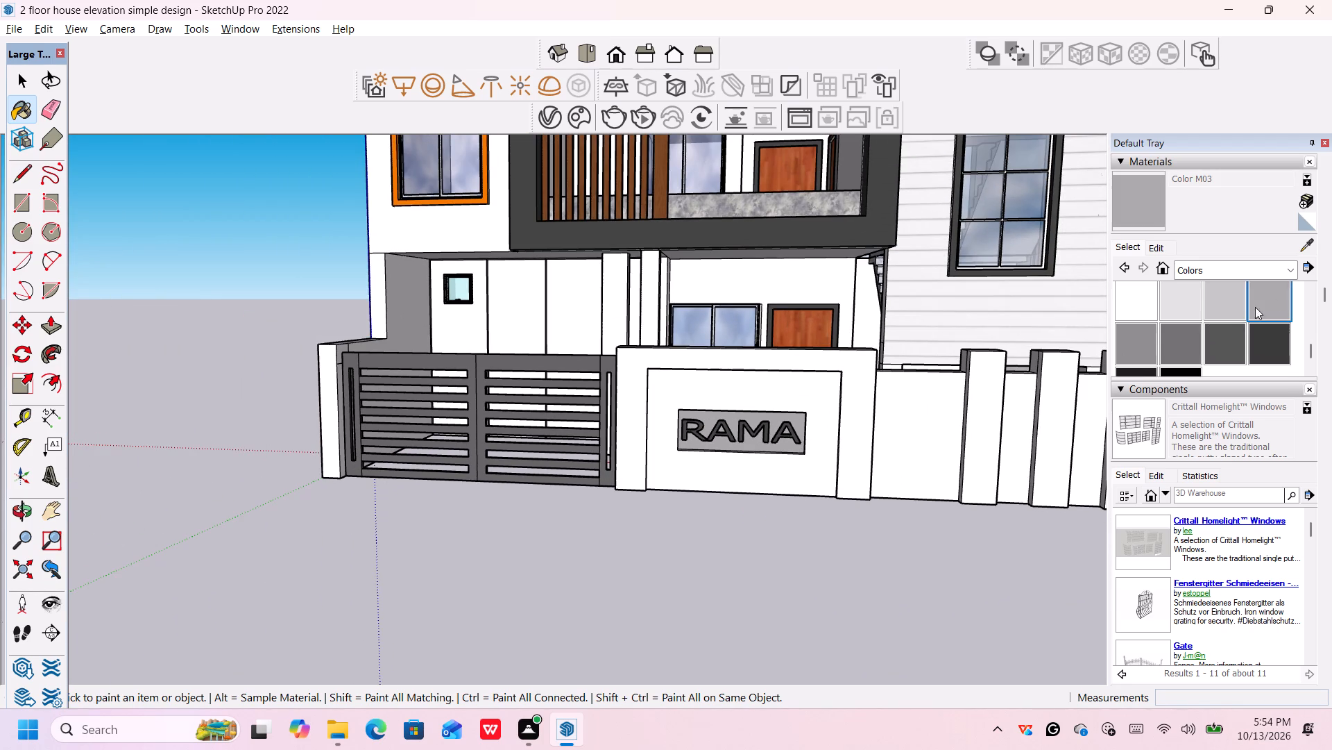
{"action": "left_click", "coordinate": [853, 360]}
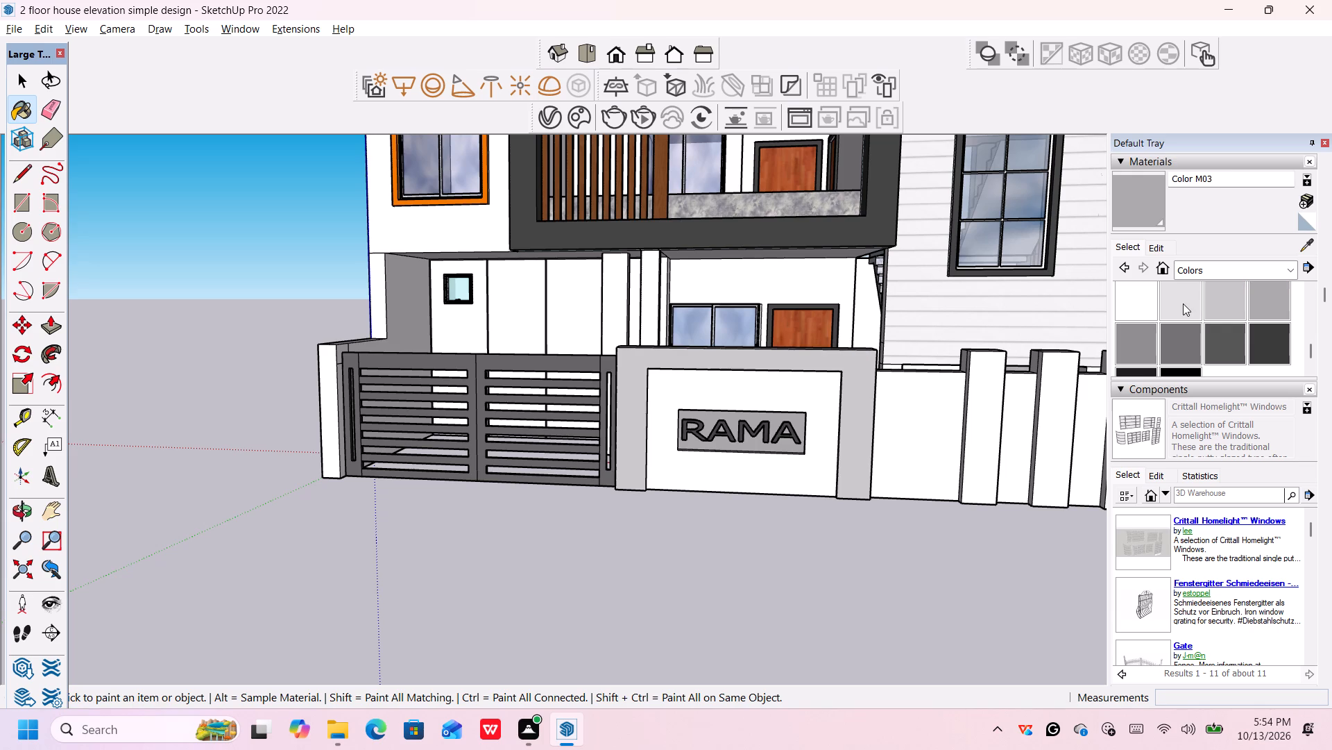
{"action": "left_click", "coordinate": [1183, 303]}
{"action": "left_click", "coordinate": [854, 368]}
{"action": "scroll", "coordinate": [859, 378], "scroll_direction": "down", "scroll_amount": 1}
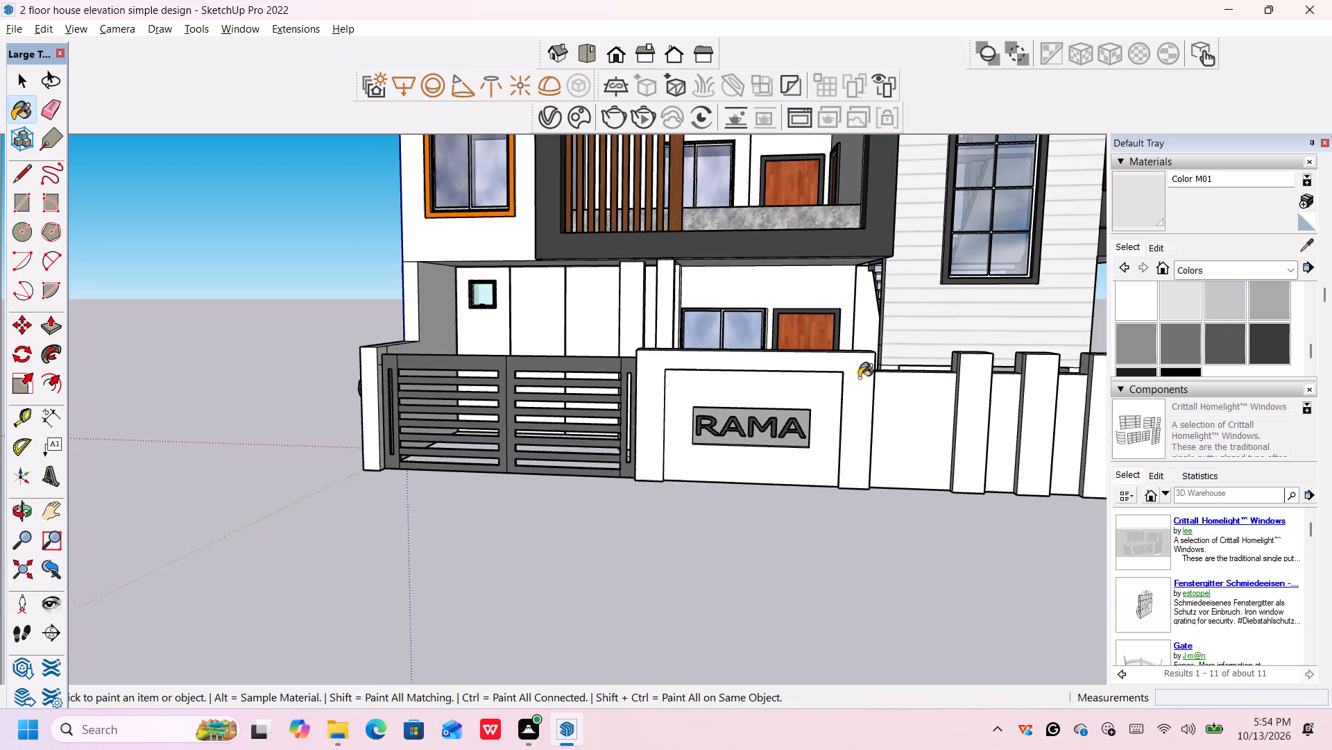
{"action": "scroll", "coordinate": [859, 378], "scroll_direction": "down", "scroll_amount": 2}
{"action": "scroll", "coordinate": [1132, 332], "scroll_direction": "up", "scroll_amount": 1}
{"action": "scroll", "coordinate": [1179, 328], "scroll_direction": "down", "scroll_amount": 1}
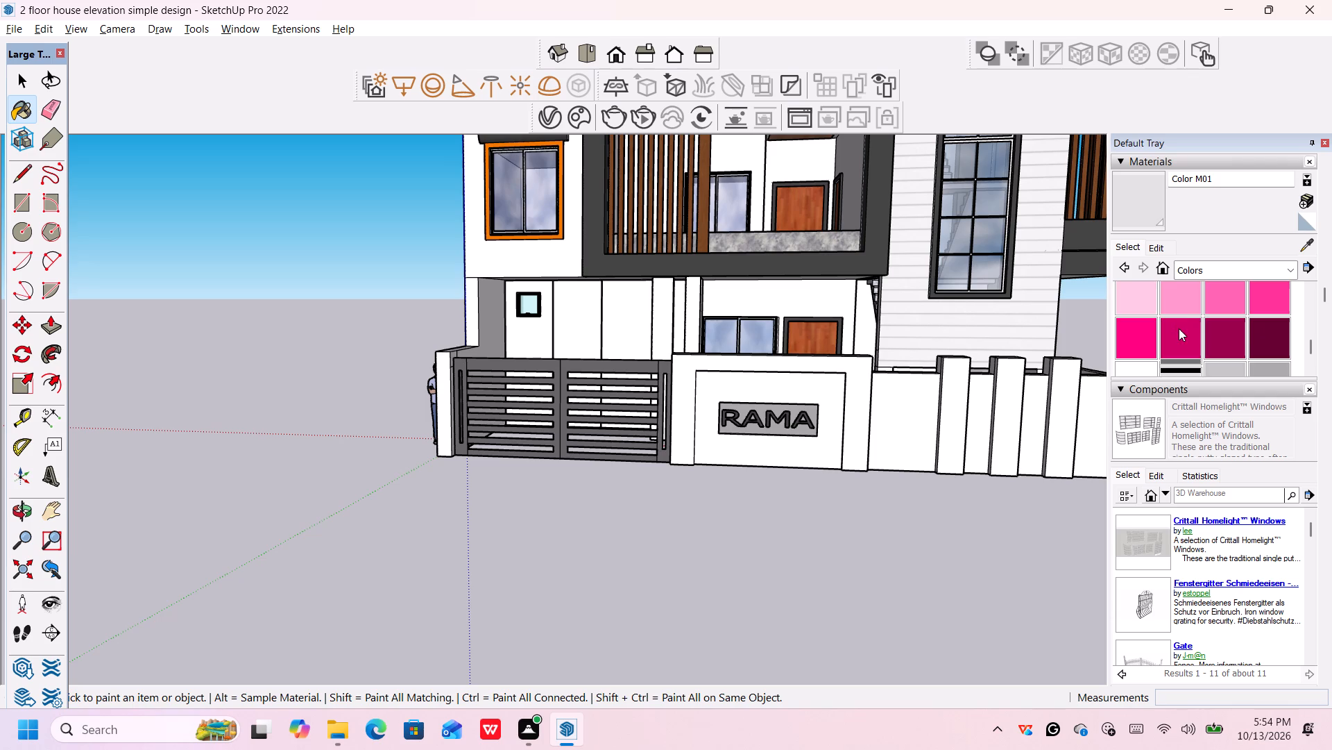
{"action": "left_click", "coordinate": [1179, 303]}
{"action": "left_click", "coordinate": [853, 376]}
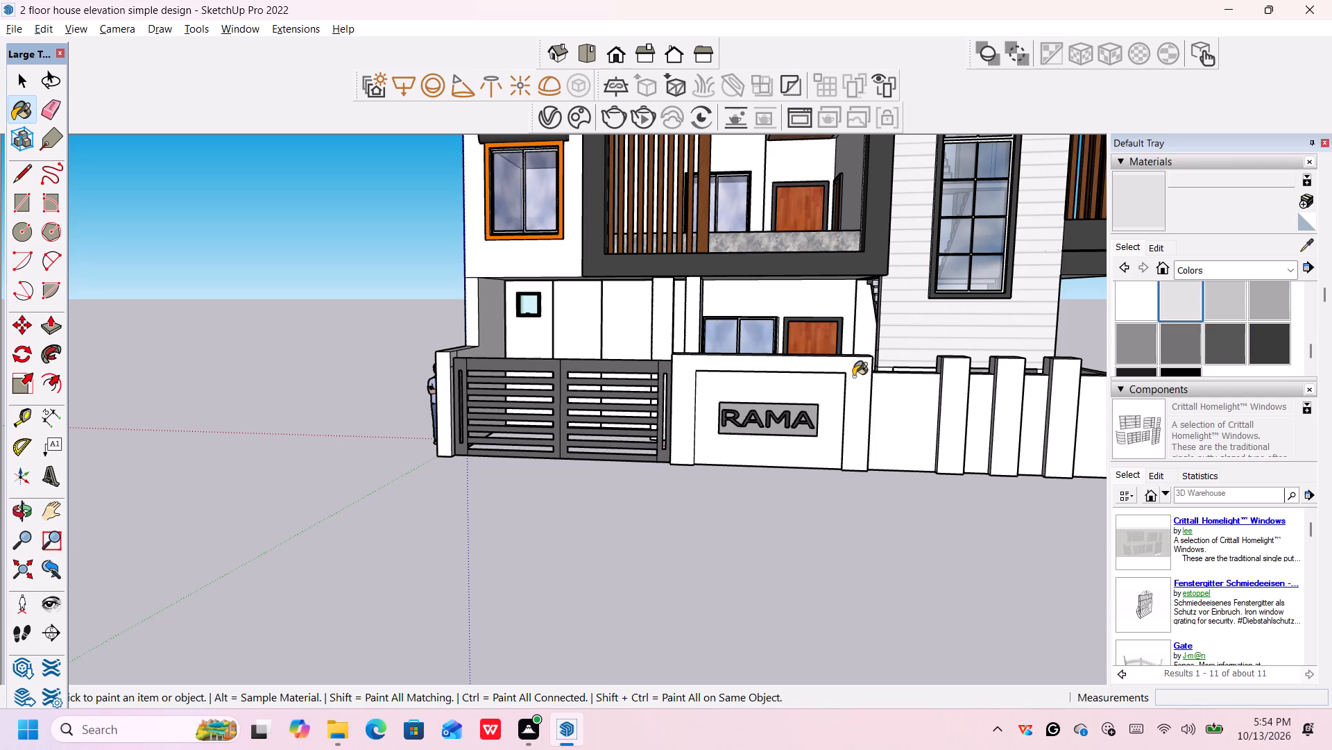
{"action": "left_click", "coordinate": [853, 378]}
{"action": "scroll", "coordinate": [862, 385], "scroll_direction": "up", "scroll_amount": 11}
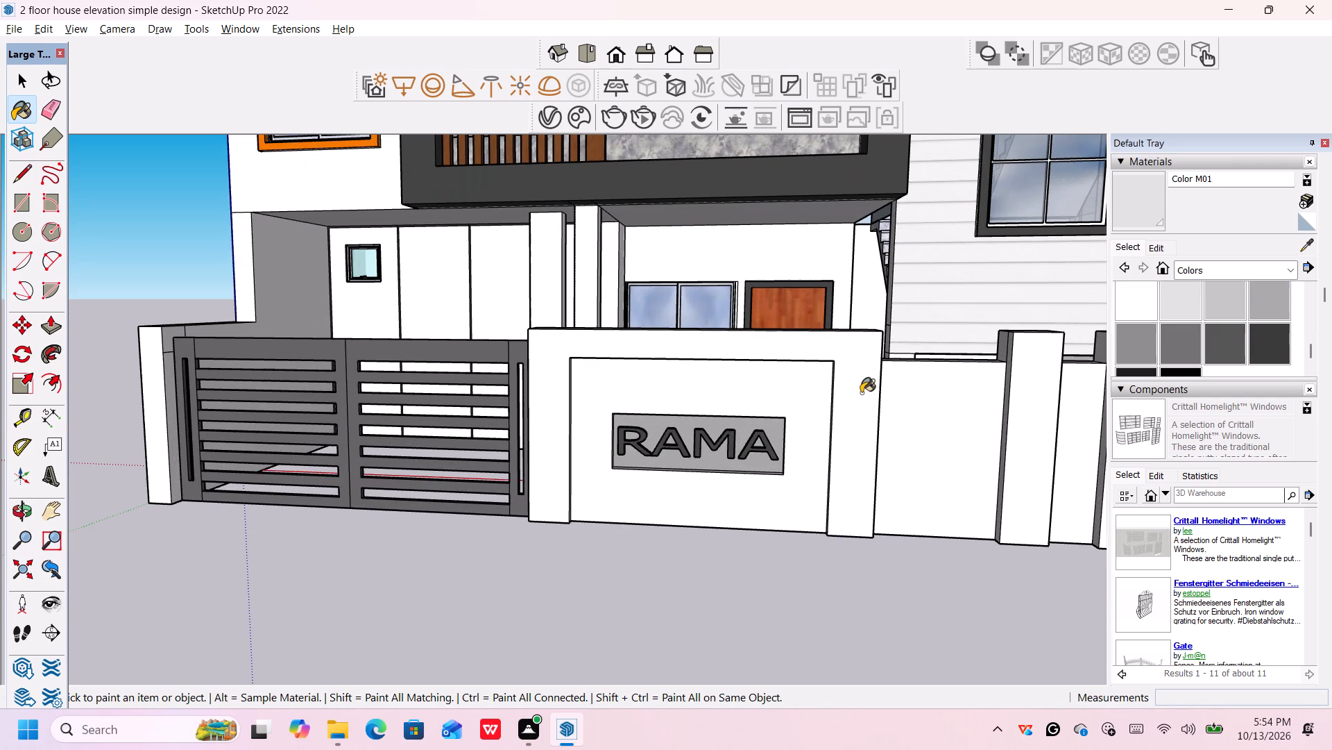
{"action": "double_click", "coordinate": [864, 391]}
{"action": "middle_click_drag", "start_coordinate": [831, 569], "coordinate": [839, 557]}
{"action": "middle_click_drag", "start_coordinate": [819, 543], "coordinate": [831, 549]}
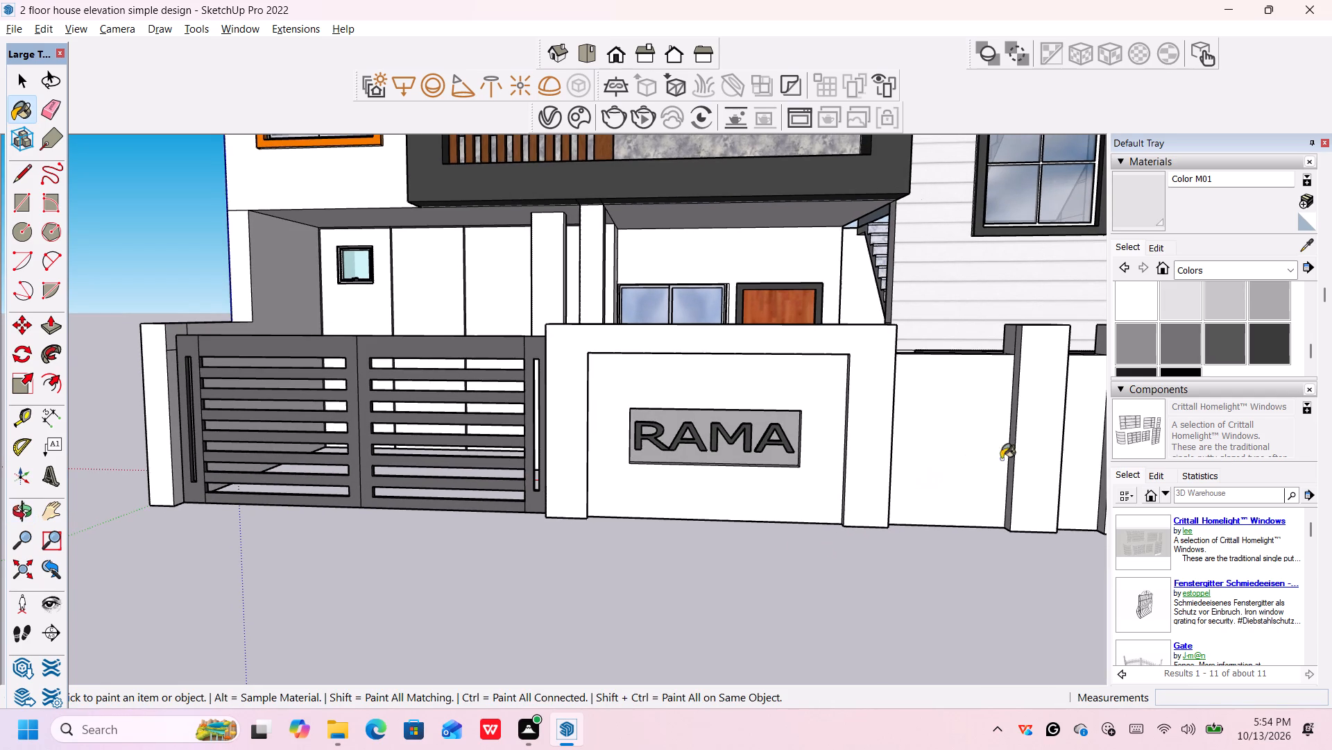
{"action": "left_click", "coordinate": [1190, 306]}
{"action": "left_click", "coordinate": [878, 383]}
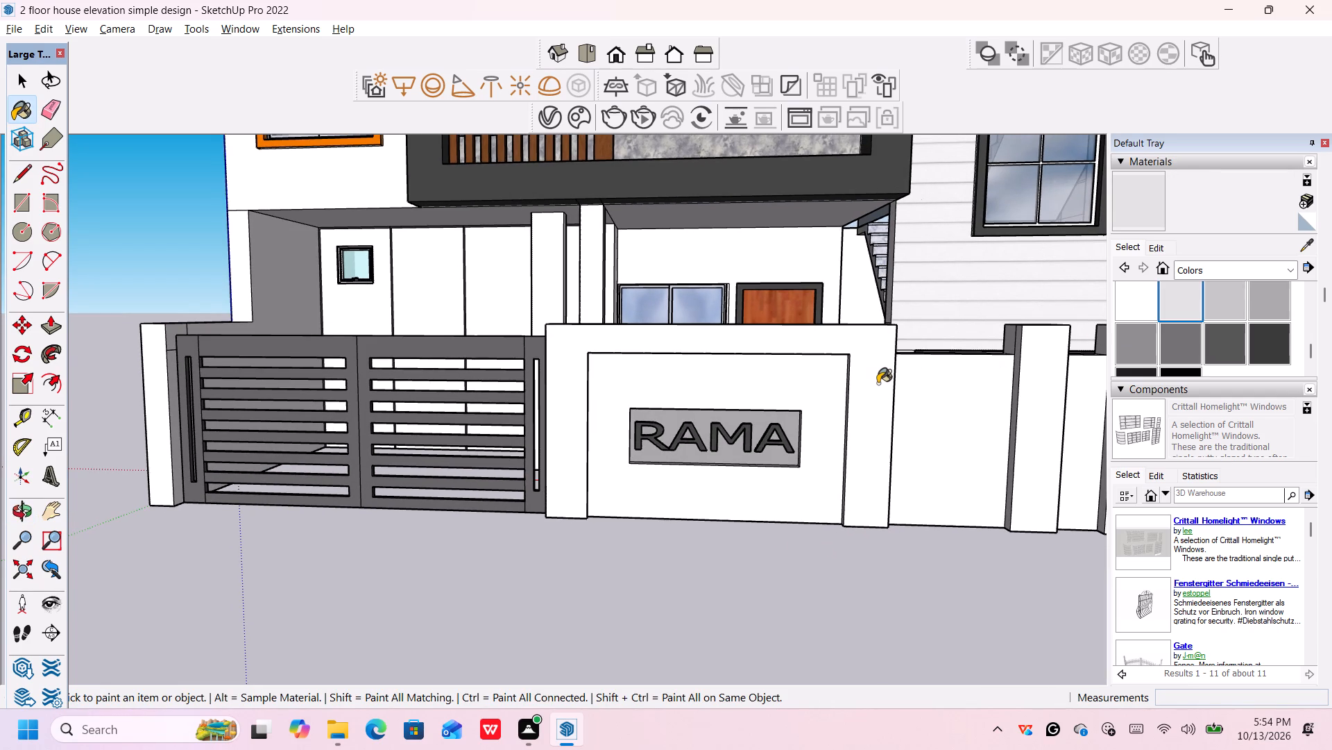
Paint the boundary-wall frame around the RAMA panel with Color M02.
{"action": "left_click", "coordinate": [1229, 299]}
{"action": "left_click", "coordinate": [849, 382]}
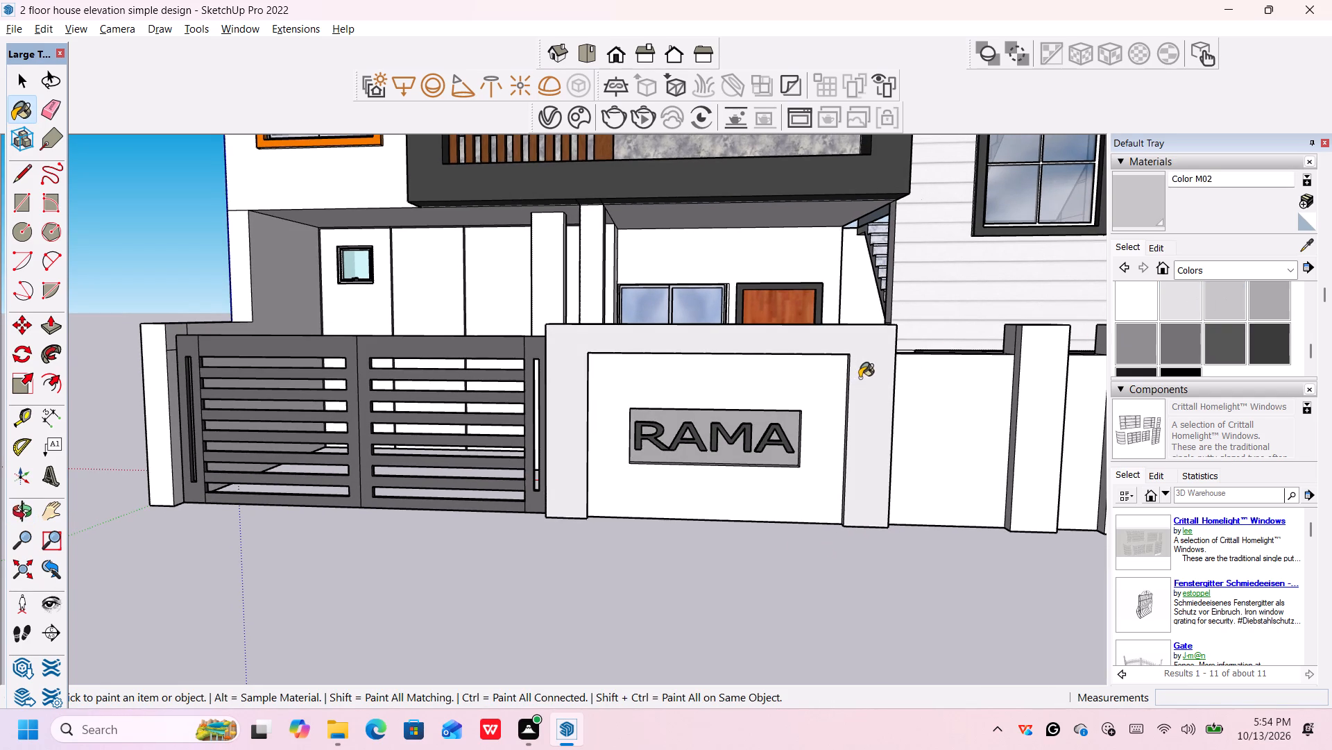
Look through the Carpet, Fabrics, Leathers, Textiles material collection for a boundary-wall finish.
{"action": "scroll", "coordinate": [900, 488], "scroll_direction": "down", "scroll_amount": 1}
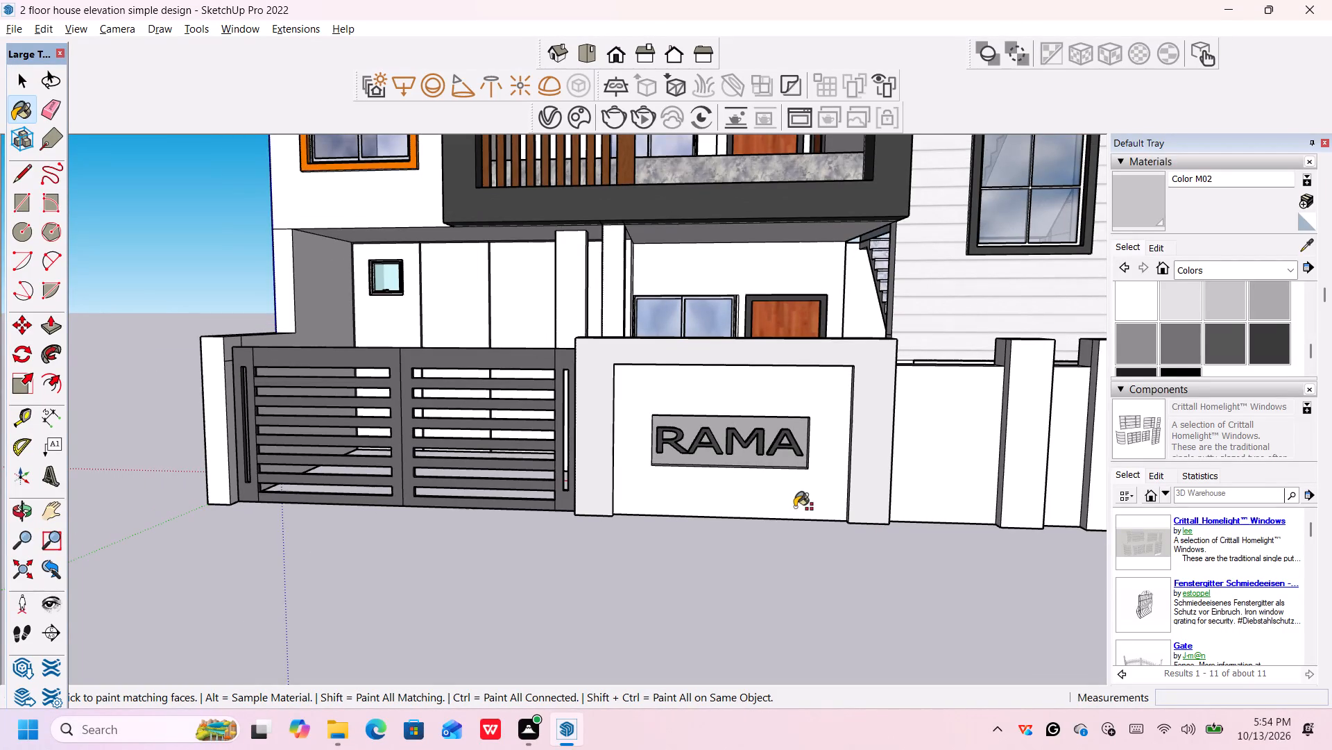
{"action": "middle_click_drag", "start_coordinate": [849, 587], "coordinate": [801, 580]}
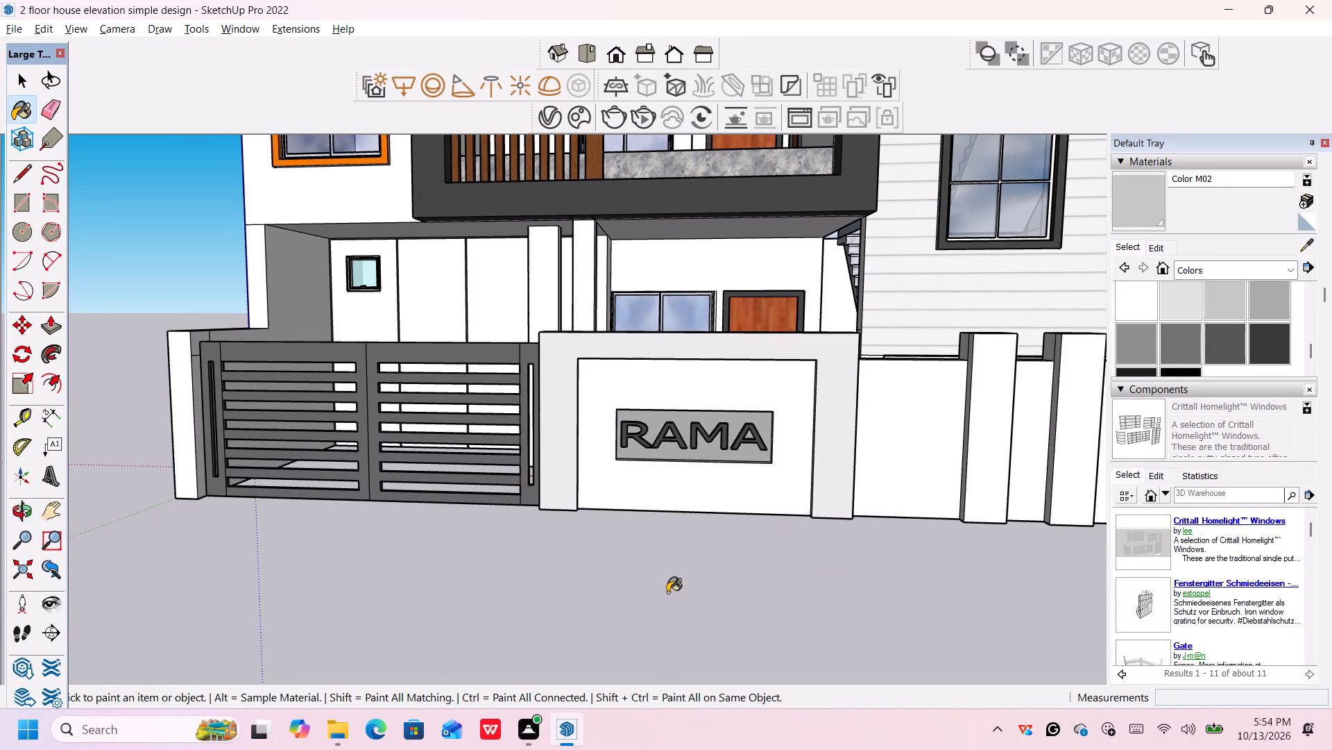
{"action": "middle_click_drag", "start_coordinate": [861, 553], "coordinate": [624, 537], "text": "shift"}
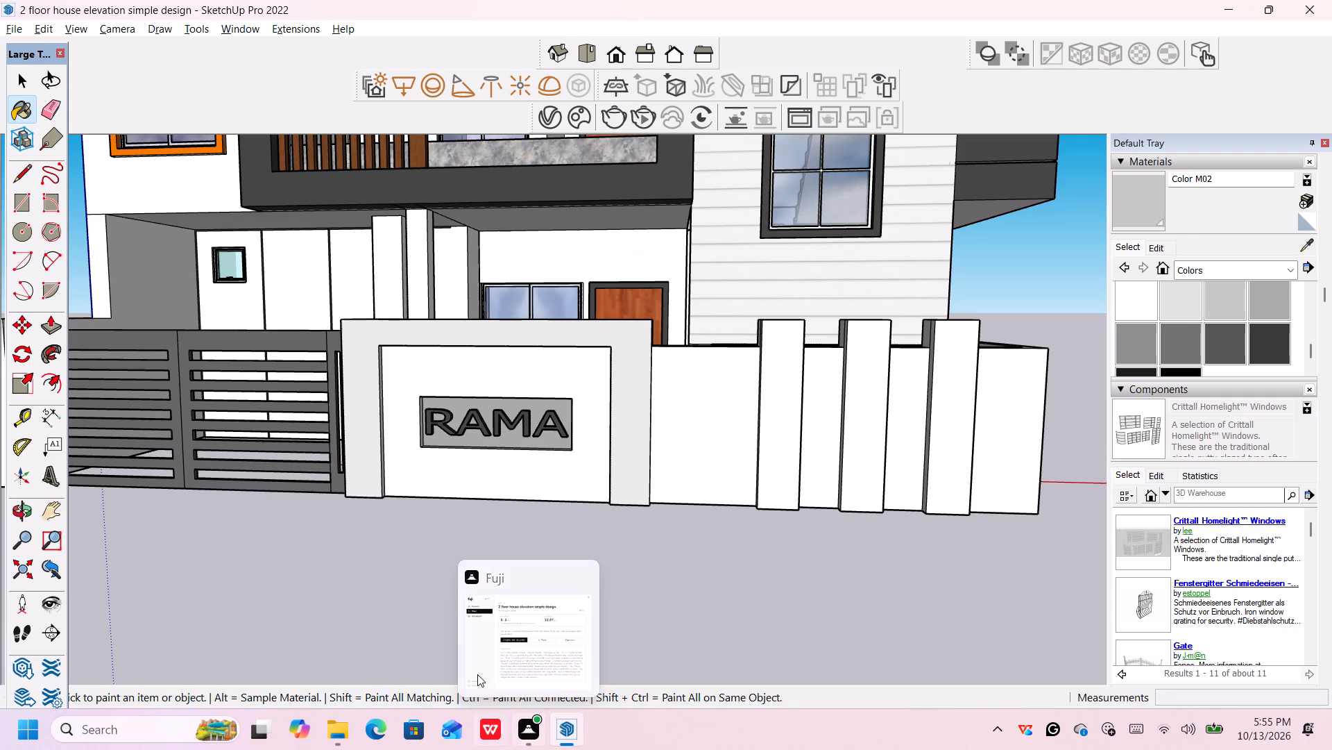
{"action": "scroll", "coordinate": [695, 490], "scroll_direction": "up", "scroll_amount": 5}
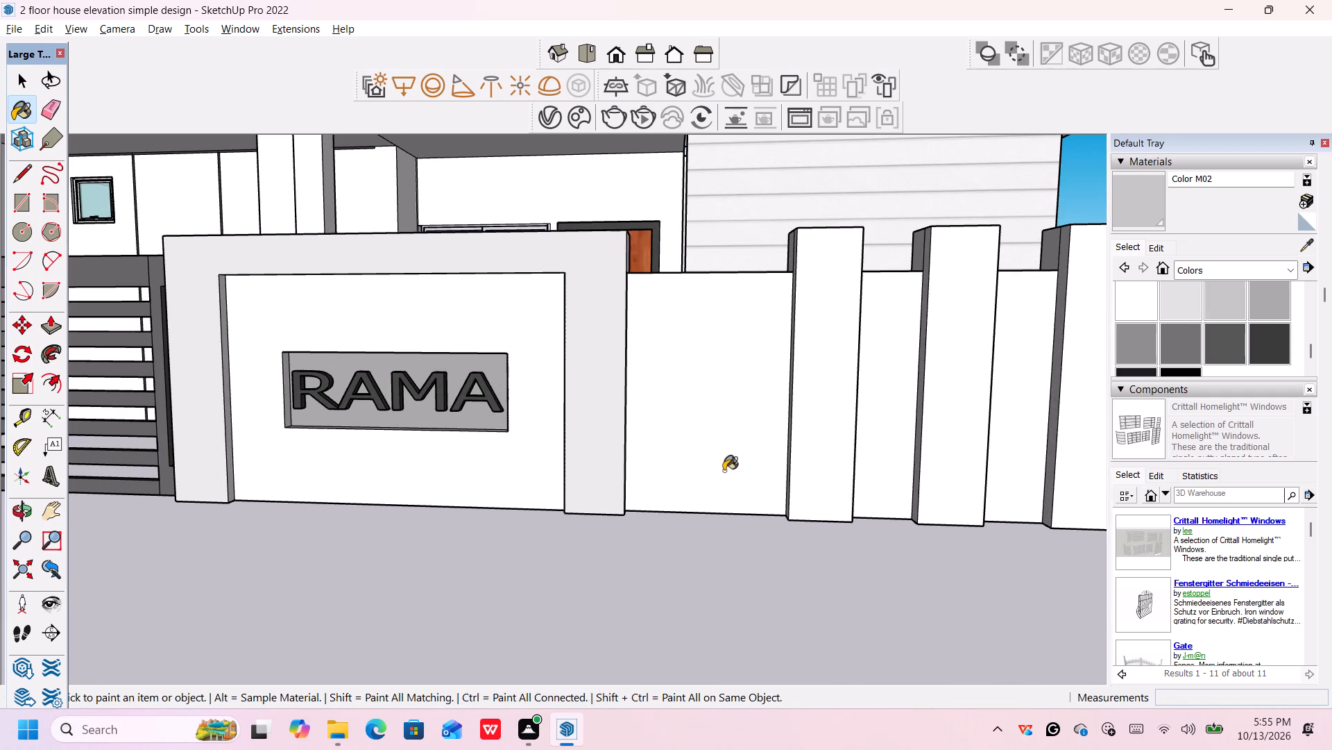
{"action": "left_click", "coordinate": [1261, 274]}
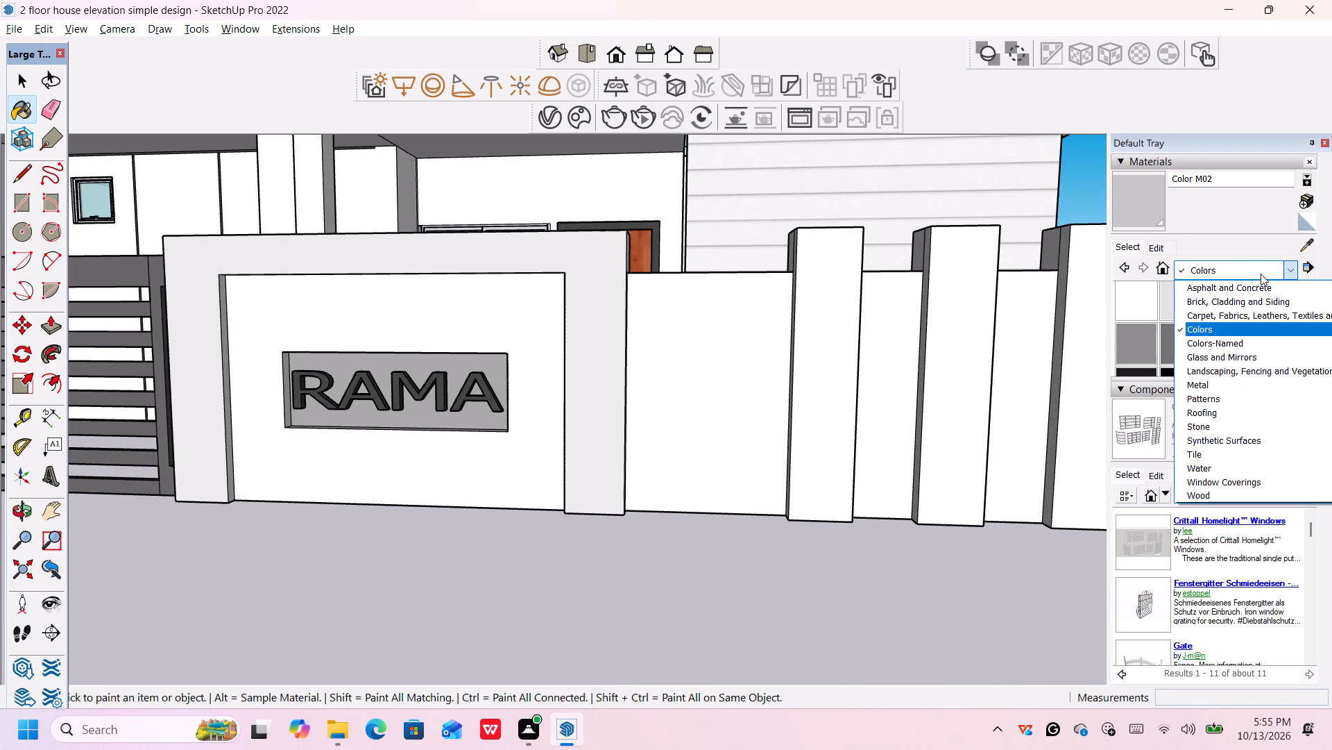
{"action": "left_click", "coordinate": [1261, 274]}
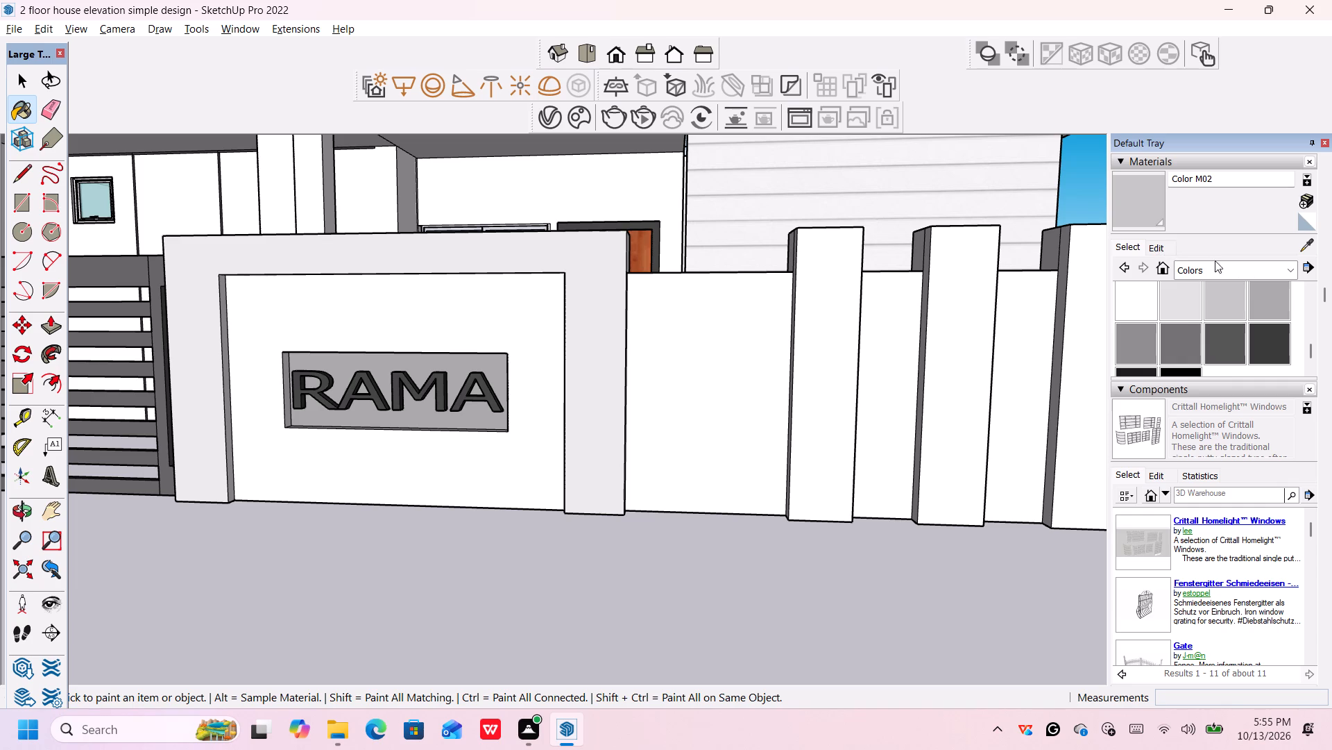
{"action": "left_click", "coordinate": [1231, 275]}
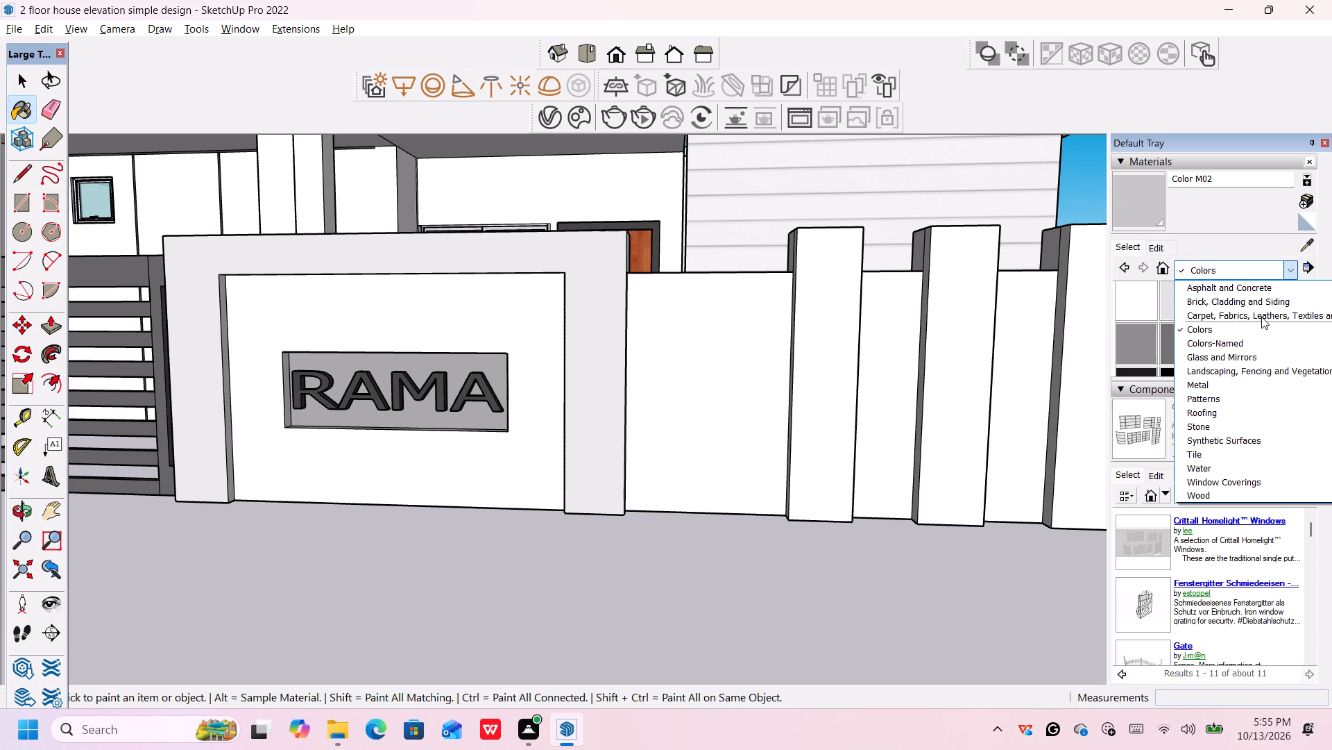
{"action": "left_click", "coordinate": [1261, 317]}
{"action": "scroll", "coordinate": [1261, 317], "scroll_direction": "down", "scroll_amount": 1}
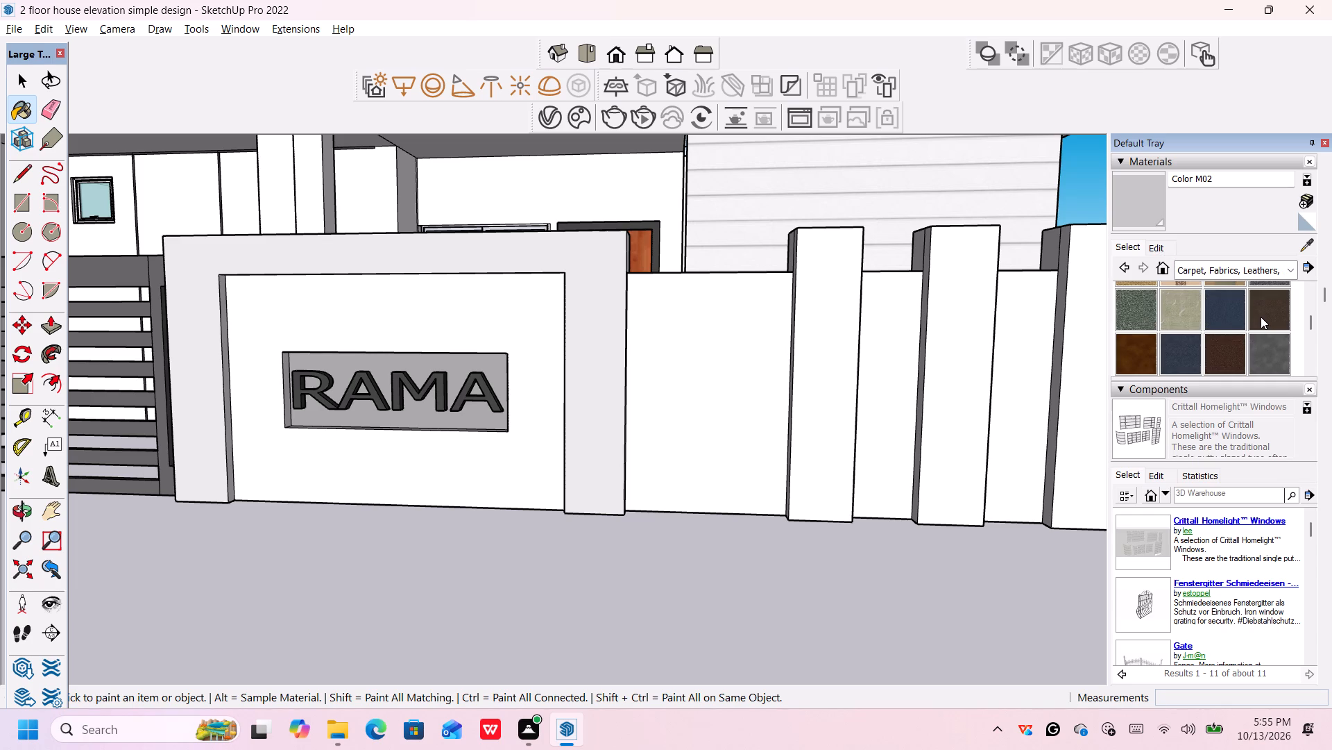
{"action": "scroll", "coordinate": [1261, 317], "scroll_direction": "down", "scroll_amount": 2}
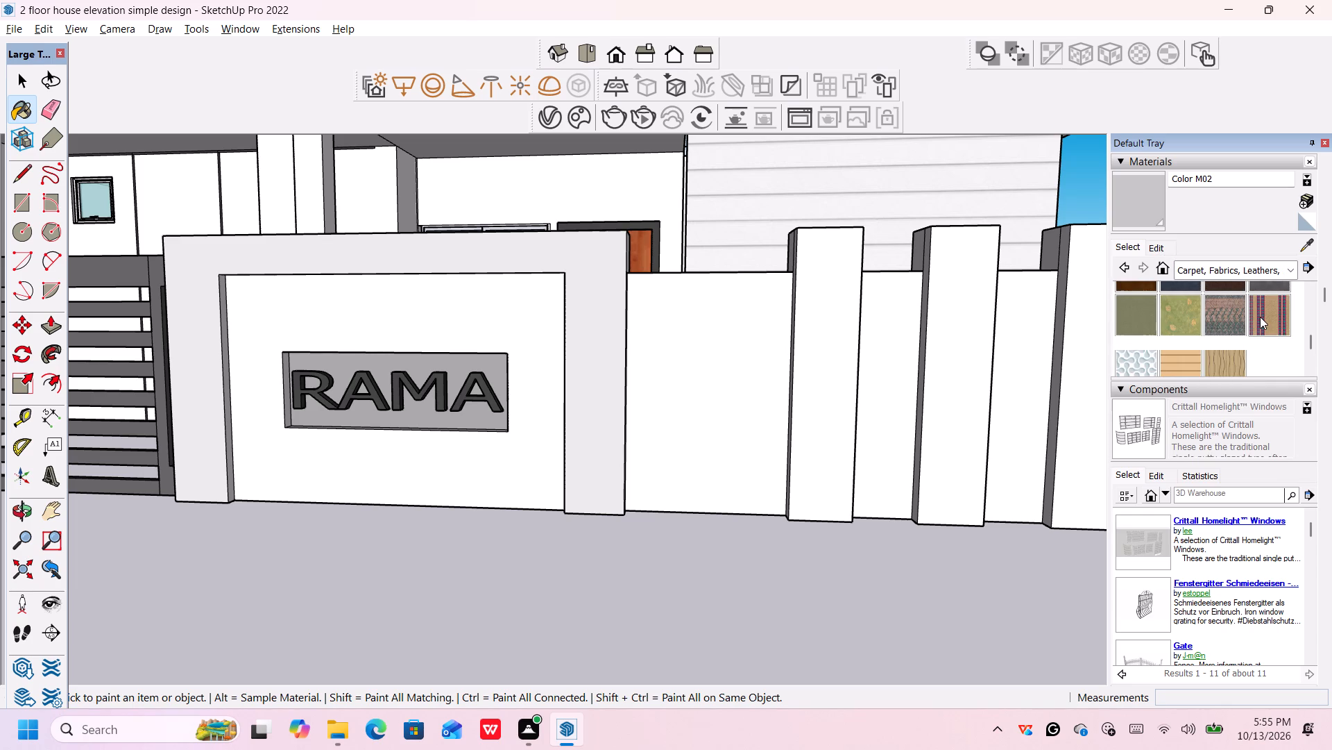
Look through the Landscaping, Fencing and Vegetation material collection for a boundary-wall finish.
{"action": "left_click", "coordinate": [1264, 271]}
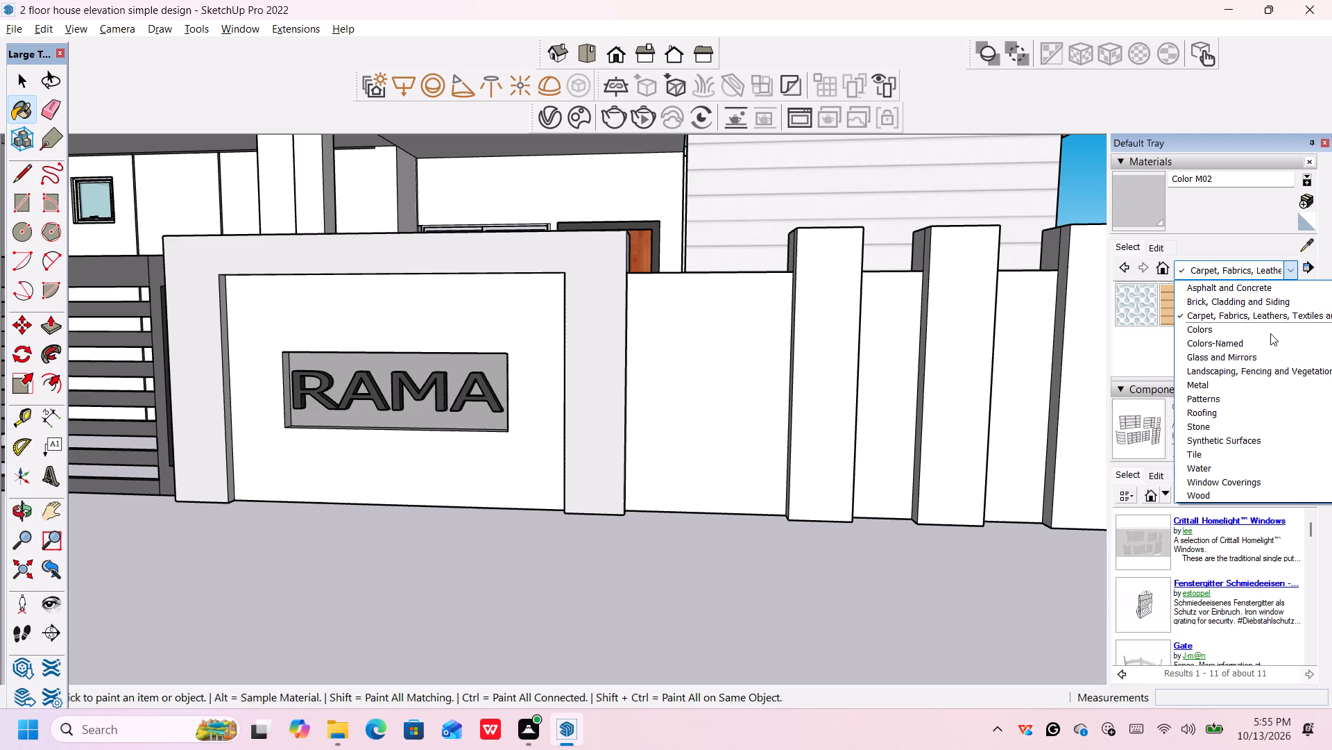
{"action": "left_click", "coordinate": [1273, 371]}
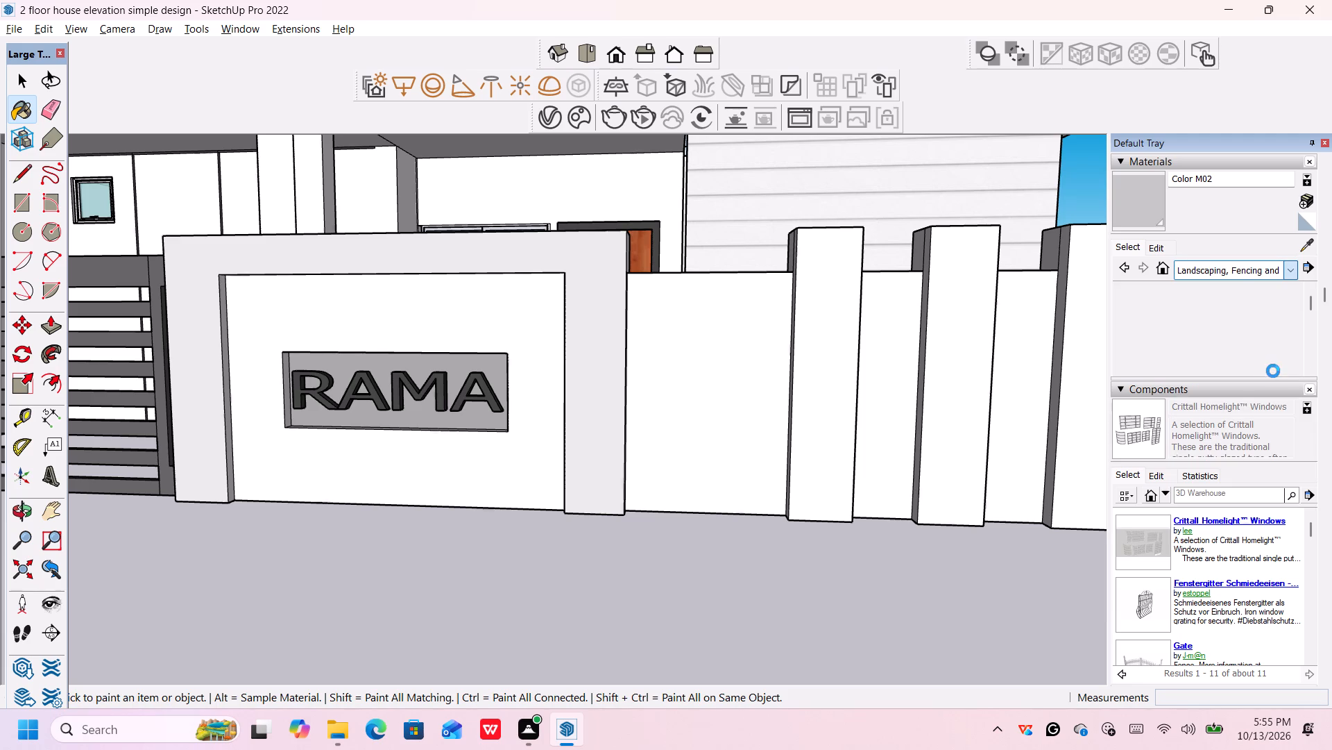
{"action": "scroll", "coordinate": [1272, 326], "scroll_direction": "down", "scroll_amount": 1}
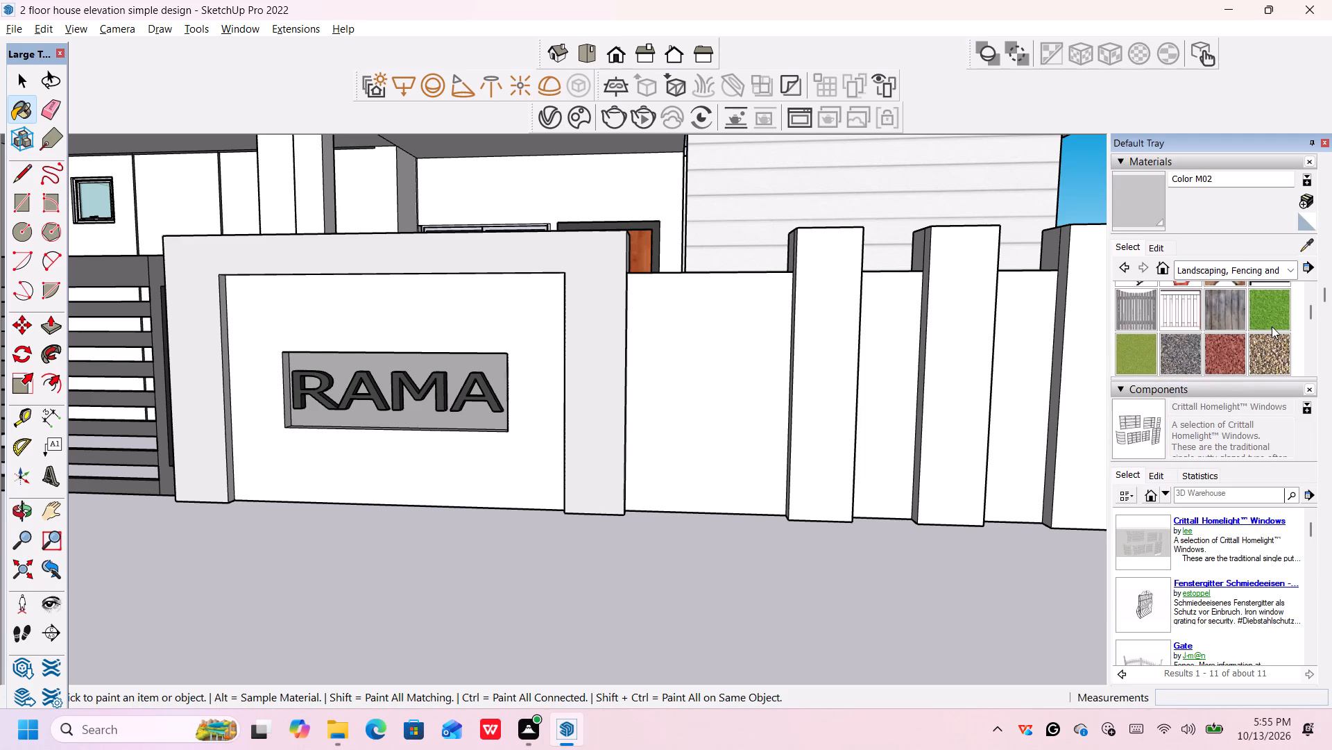
{"action": "scroll", "coordinate": [1272, 326], "scroll_direction": "up", "scroll_amount": 1}
{"action": "scroll", "coordinate": [1272, 326], "scroll_direction": "down", "scroll_amount": 2}
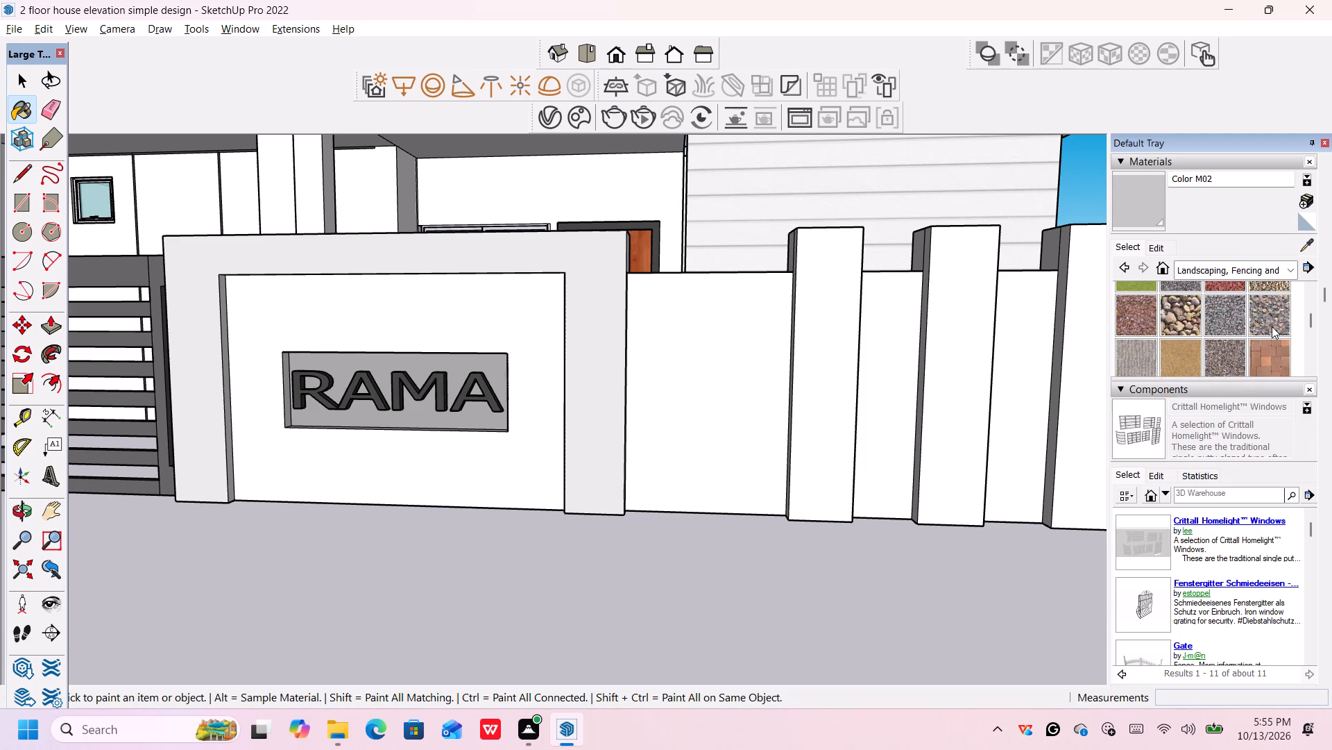
{"action": "scroll", "coordinate": [1272, 326], "scroll_direction": "down", "scroll_amount": 2}
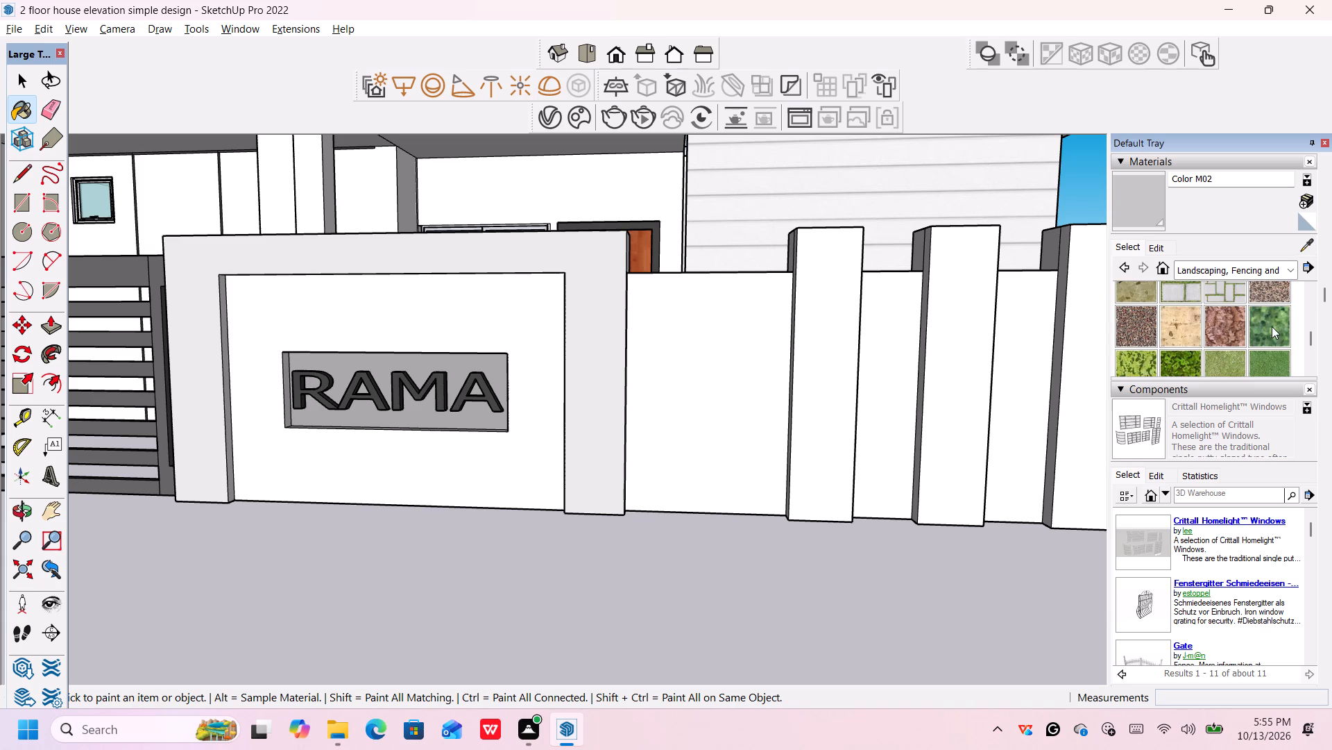
{"action": "scroll", "coordinate": [1272, 326], "scroll_direction": "down", "scroll_amount": 3}
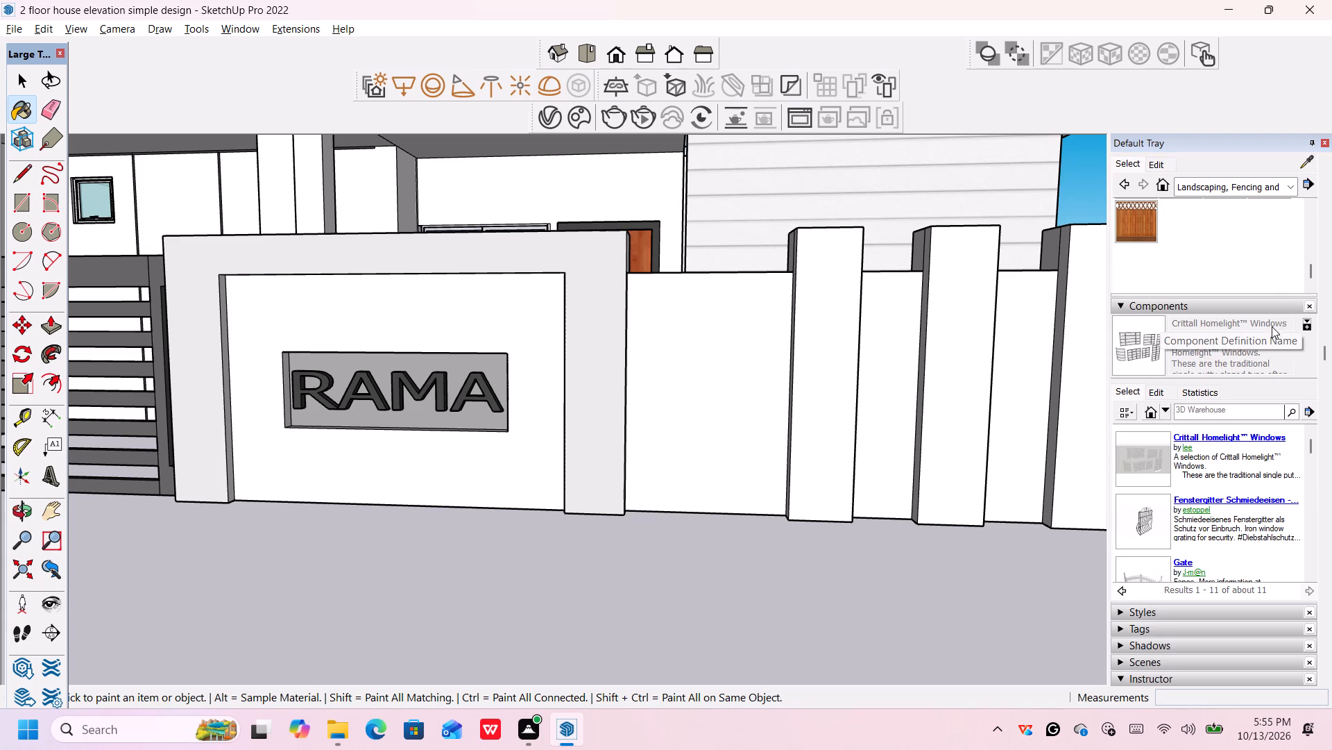
{"action": "scroll", "coordinate": [1269, 264], "scroll_direction": "up", "scroll_amount": 2}
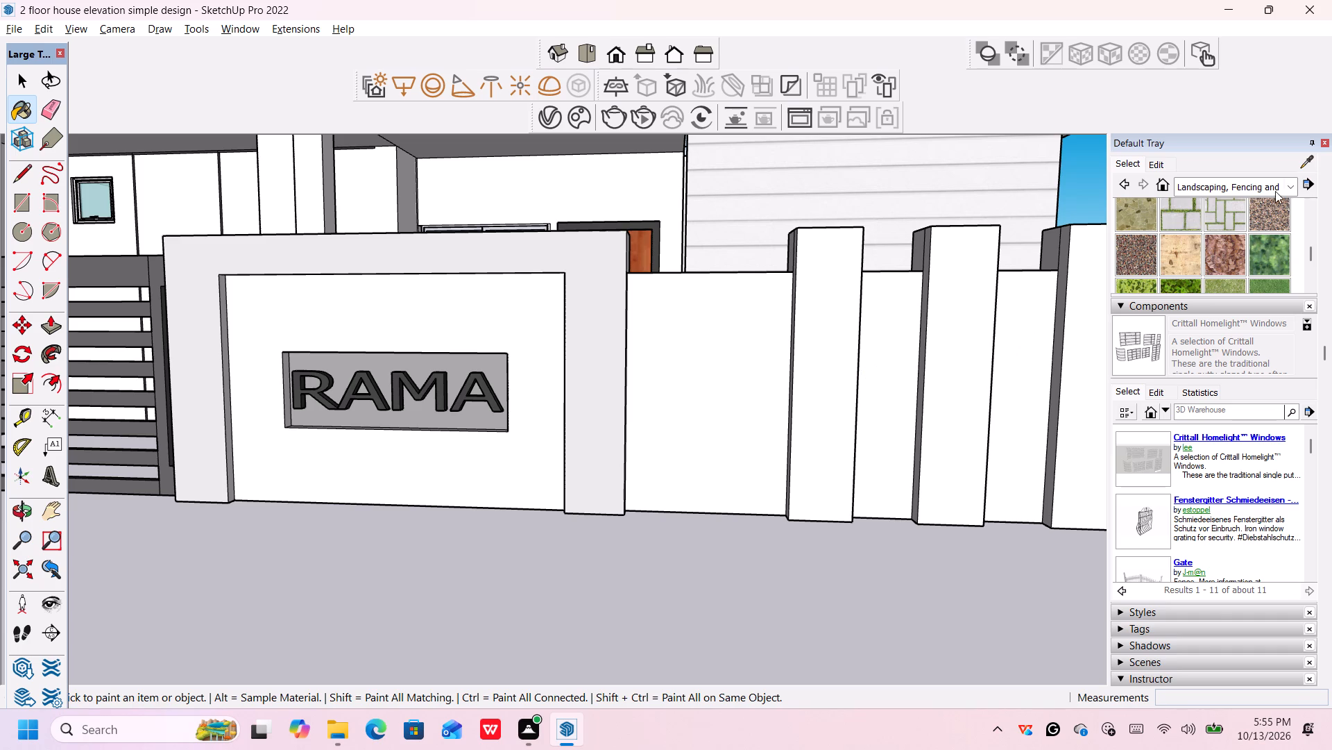
{"action": "scroll", "coordinate": [1265, 191], "scroll_direction": "up", "scroll_amount": 1}
Paint the boundary-wall panel beside the RAMA frame with Beadboard from the Brick, Cladding and Siding collection.
{"action": "left_click", "coordinate": [1238, 269]}
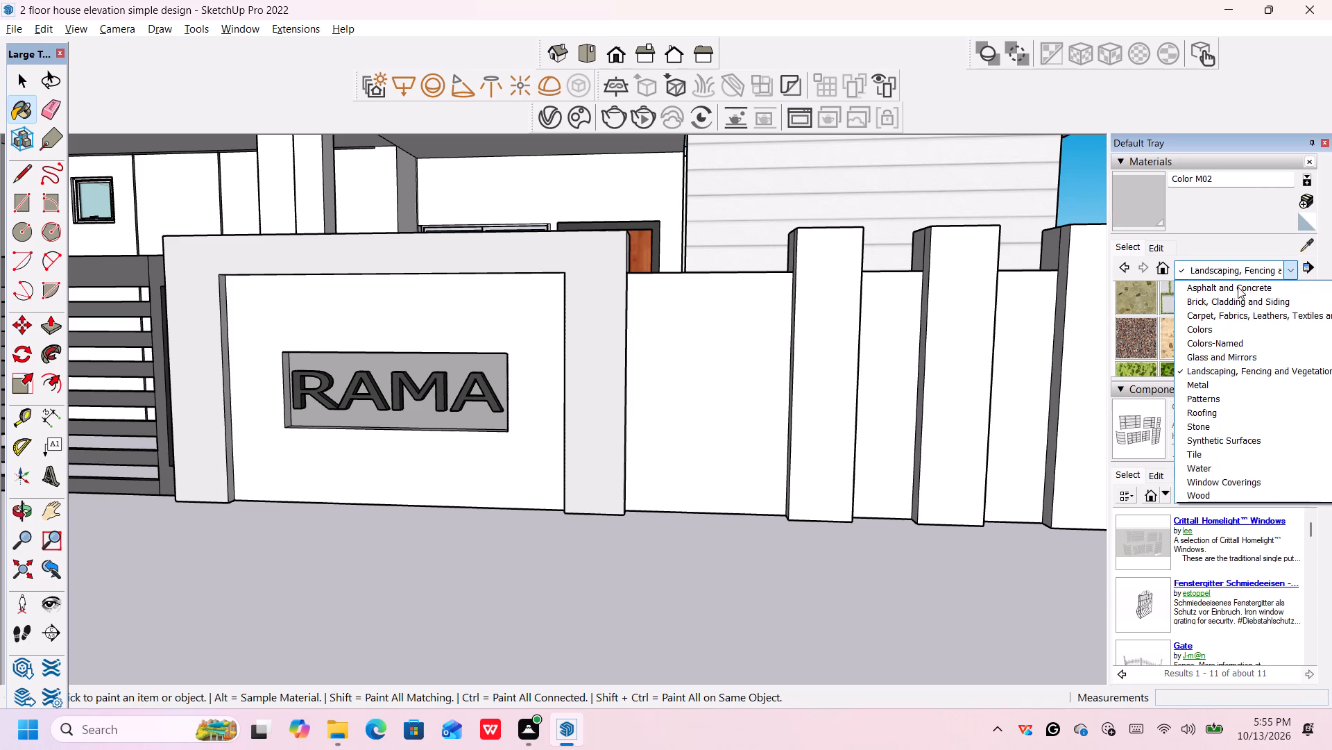
{"action": "left_click", "coordinate": [1238, 303]}
{"action": "scroll", "coordinate": [1232, 310], "scroll_direction": "down", "scroll_amount": 1}
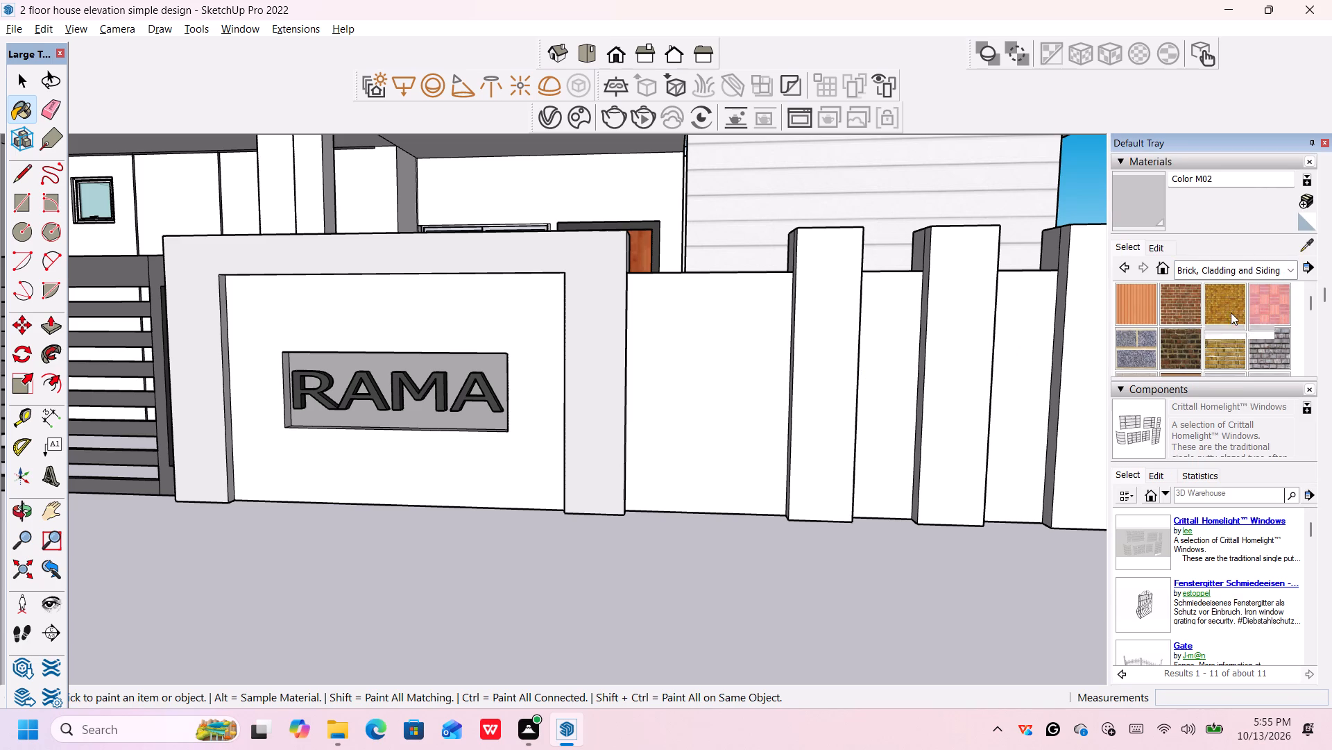
{"action": "scroll", "coordinate": [1231, 312], "scroll_direction": "down", "scroll_amount": 1}
{"action": "scroll", "coordinate": [1230, 316], "scroll_direction": "up", "scroll_amount": 1}
{"action": "scroll", "coordinate": [1230, 316], "scroll_direction": "down", "scroll_amount": 1}
{"action": "scroll", "coordinate": [1230, 316], "scroll_direction": "up", "scroll_amount": 1}
{"action": "scroll", "coordinate": [1230, 316], "scroll_direction": "down", "scroll_amount": 2}
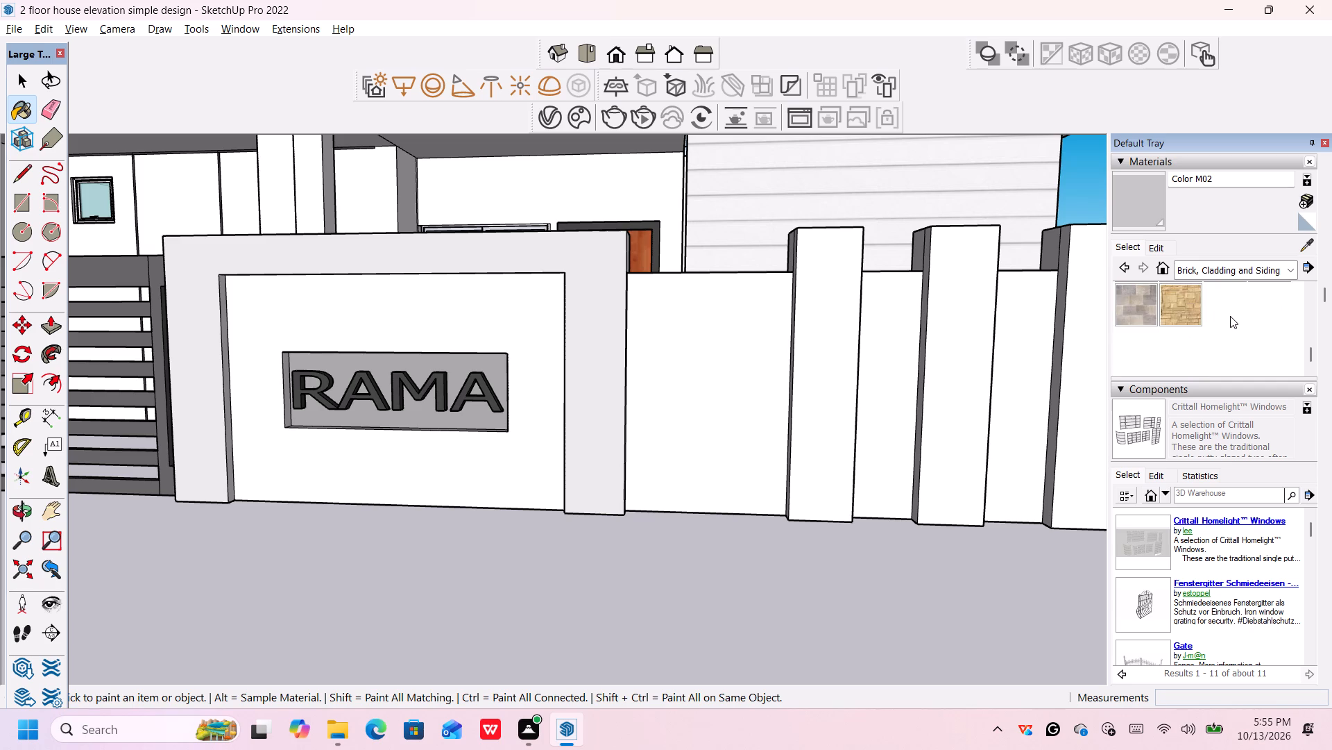
{"action": "scroll", "coordinate": [1231, 315], "scroll_direction": "up", "scroll_amount": 1}
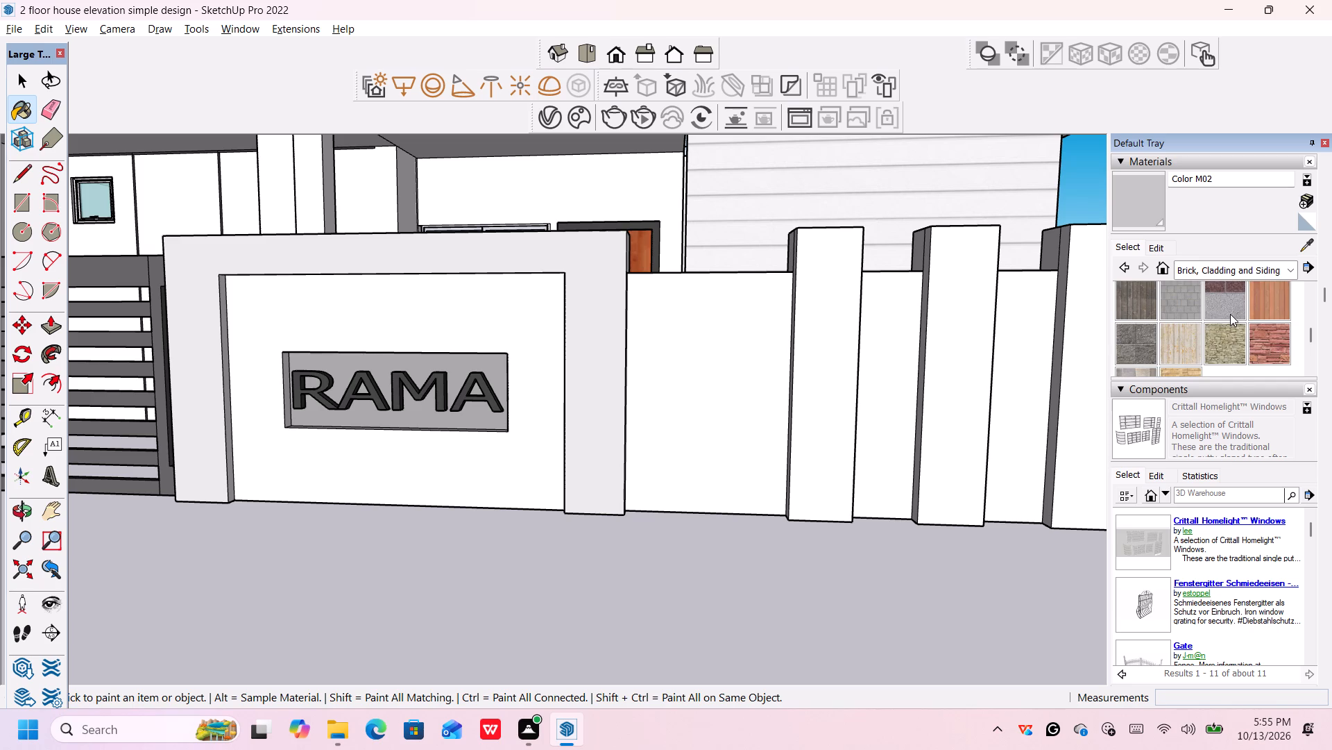
{"action": "scroll", "coordinate": [1231, 313], "scroll_direction": "up", "scroll_amount": 2}
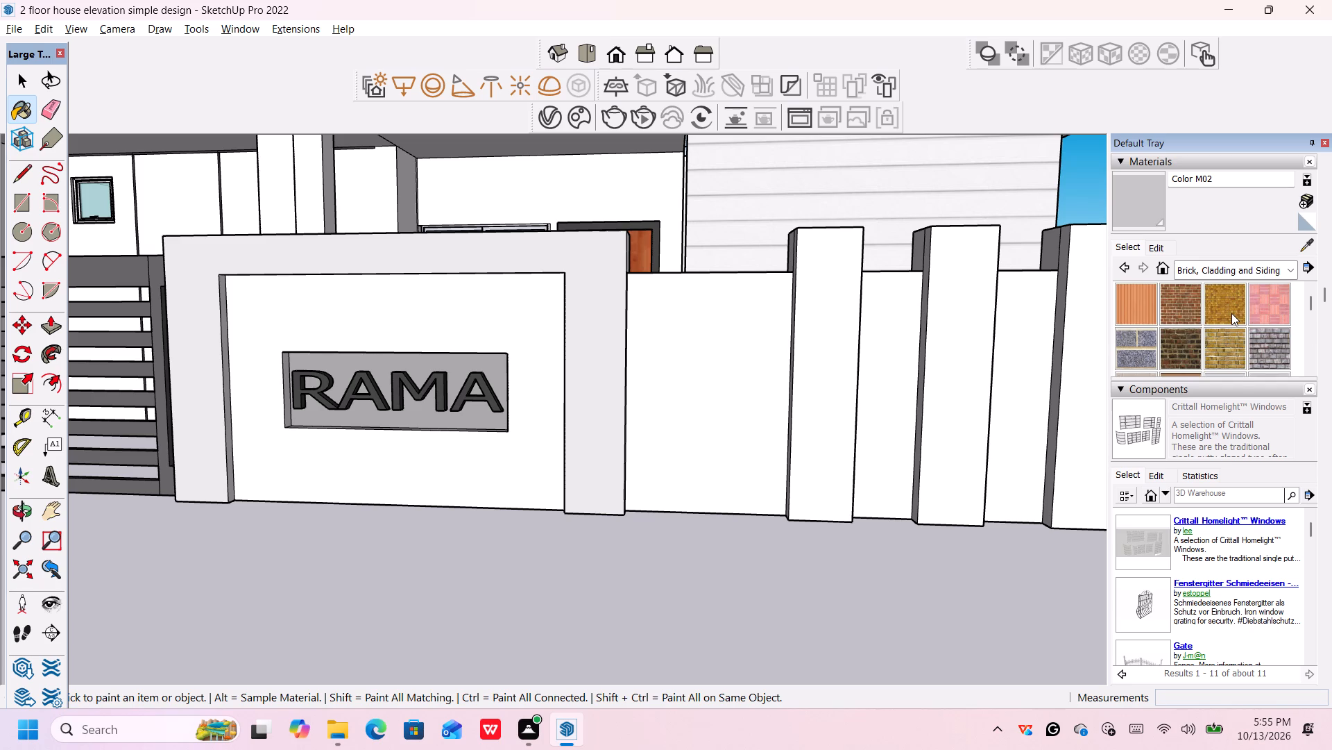
{"action": "left_click", "coordinate": [1126, 312]}
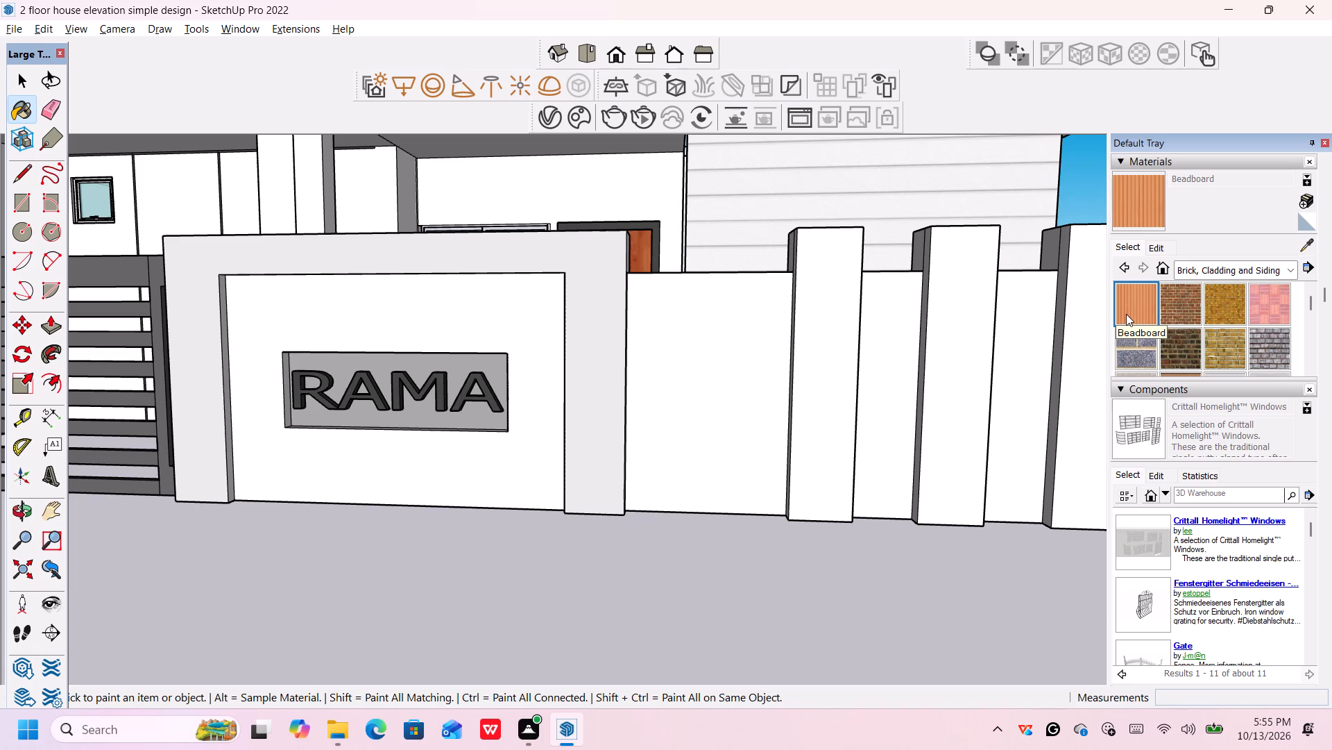
{"action": "left_click", "coordinate": [762, 358]}
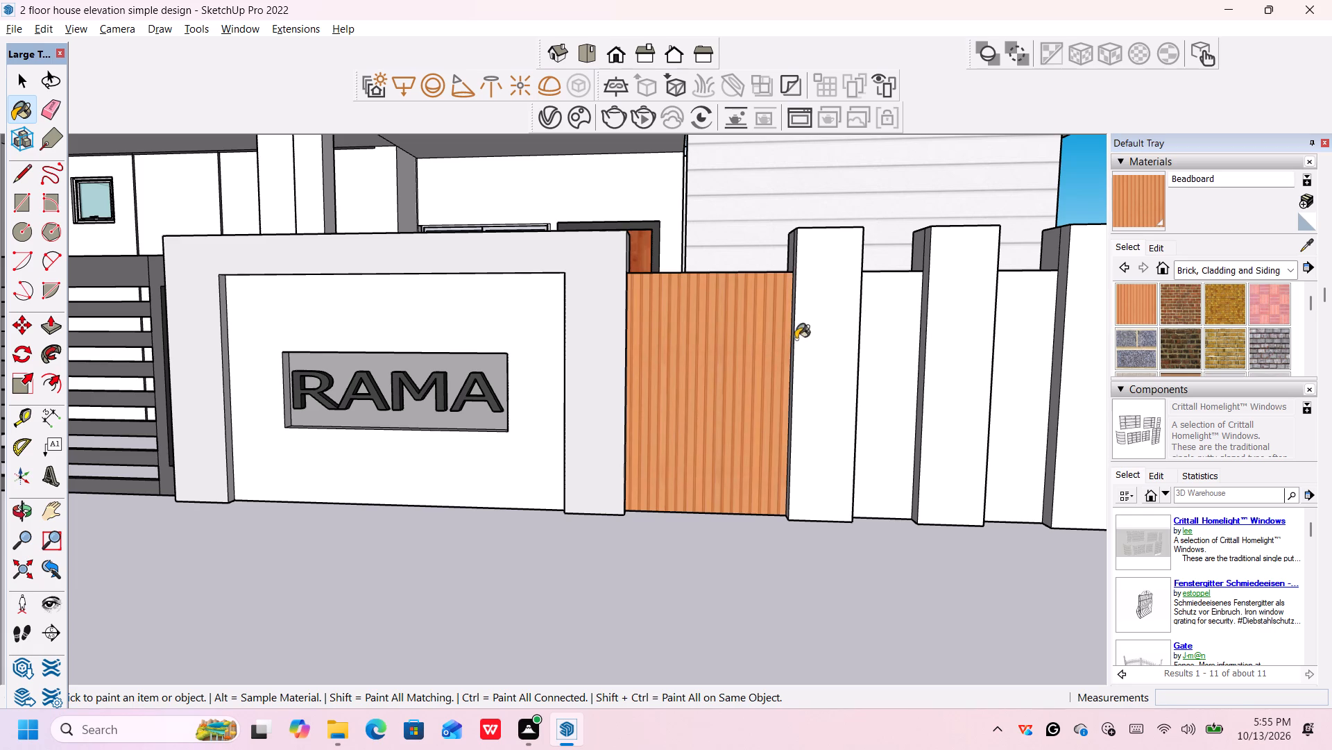
Recolour the Beadboard material grey by sampling the colour of the RAMA nameplate background.
{"action": "left_click", "coordinate": [1158, 244]}
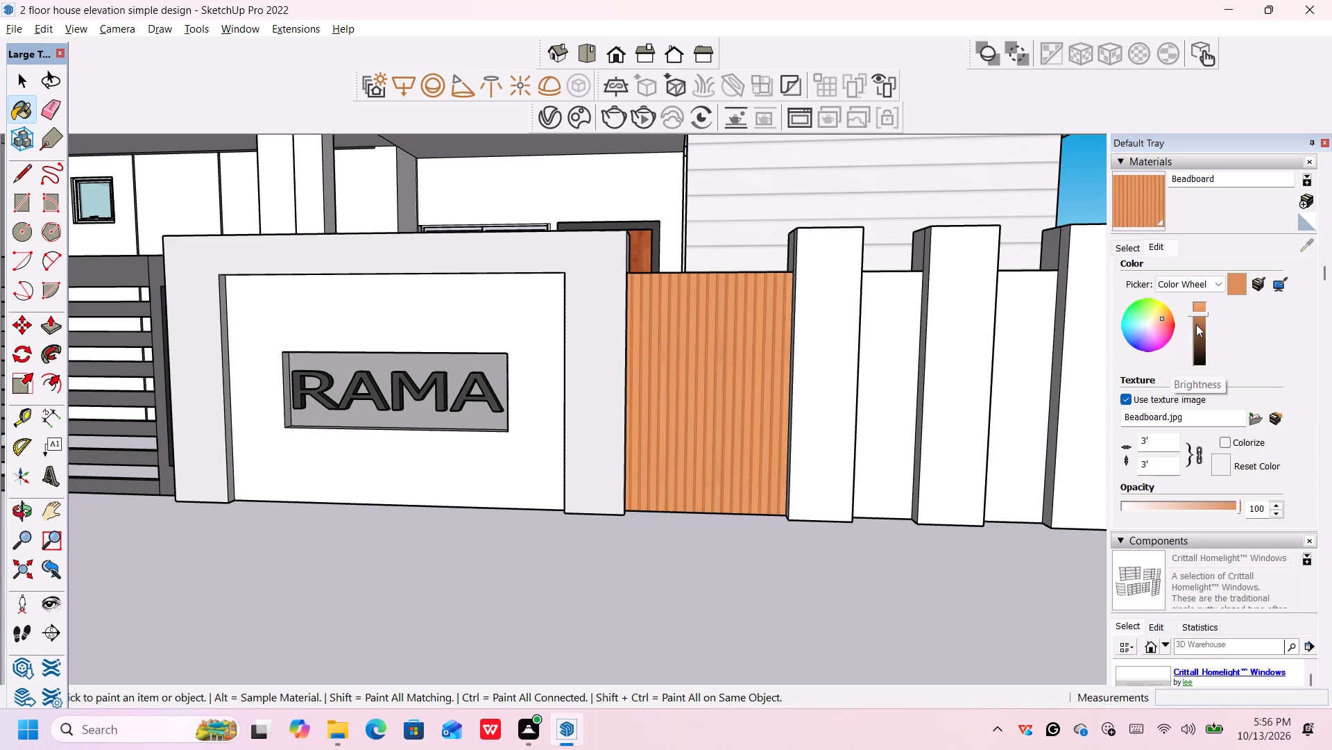
{"action": "left_click", "coordinate": [1197, 324]}
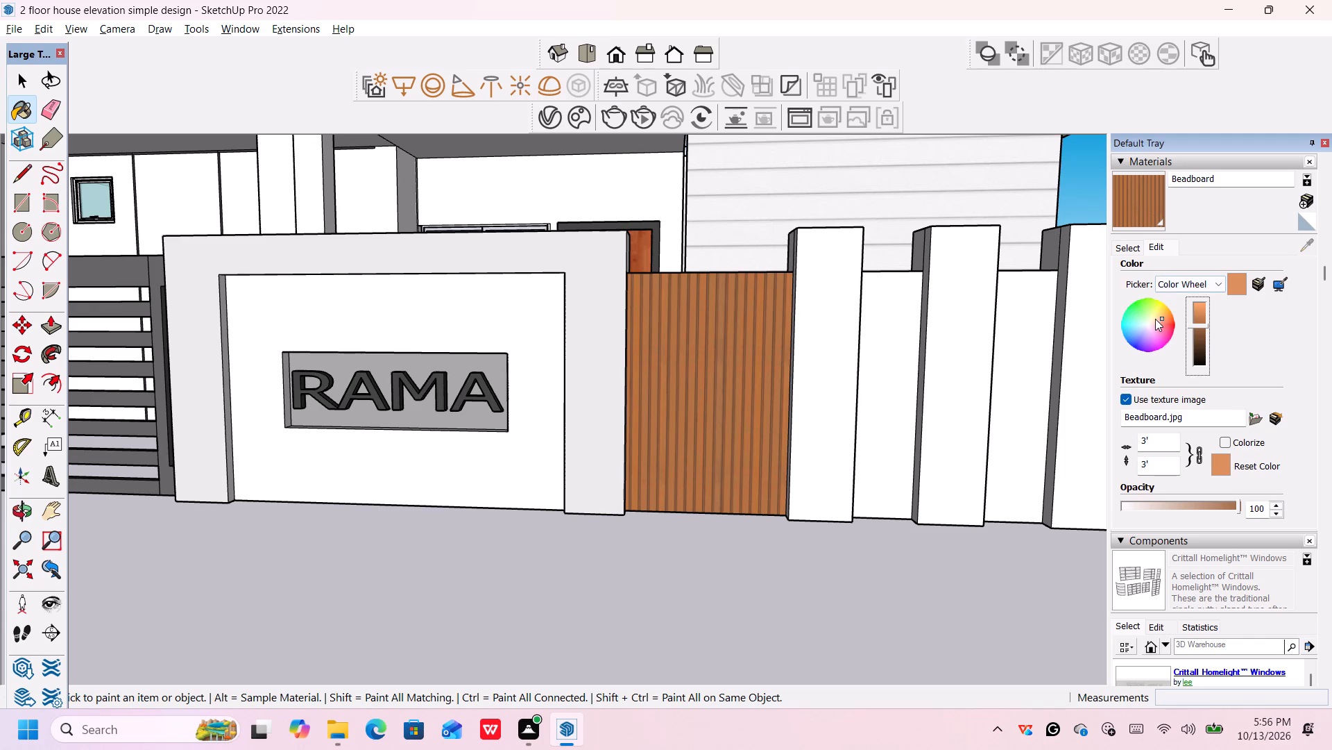
{"action": "left_click", "coordinate": [1155, 319]}
{"action": "left_click", "coordinate": [1153, 325]}
{"action": "left_click", "coordinate": [1147, 330]}
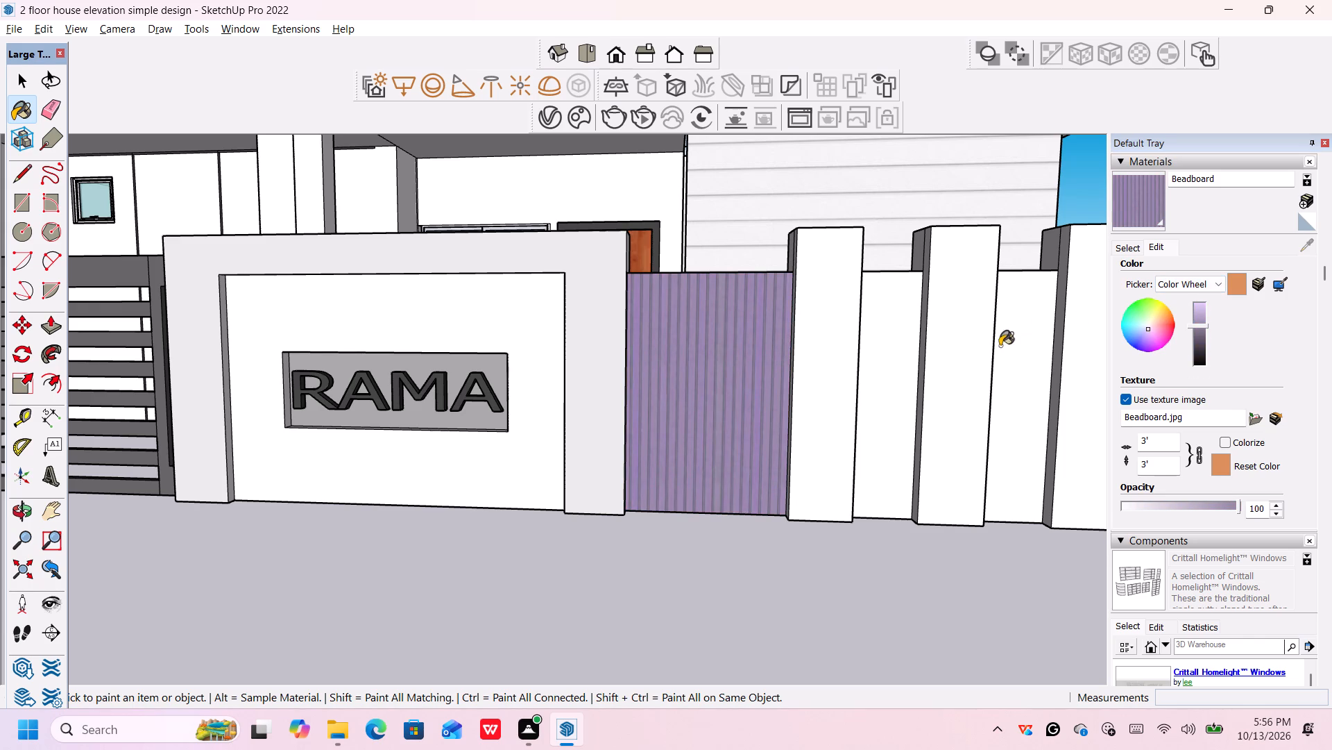
{"action": "left_click", "coordinate": [1279, 286]}
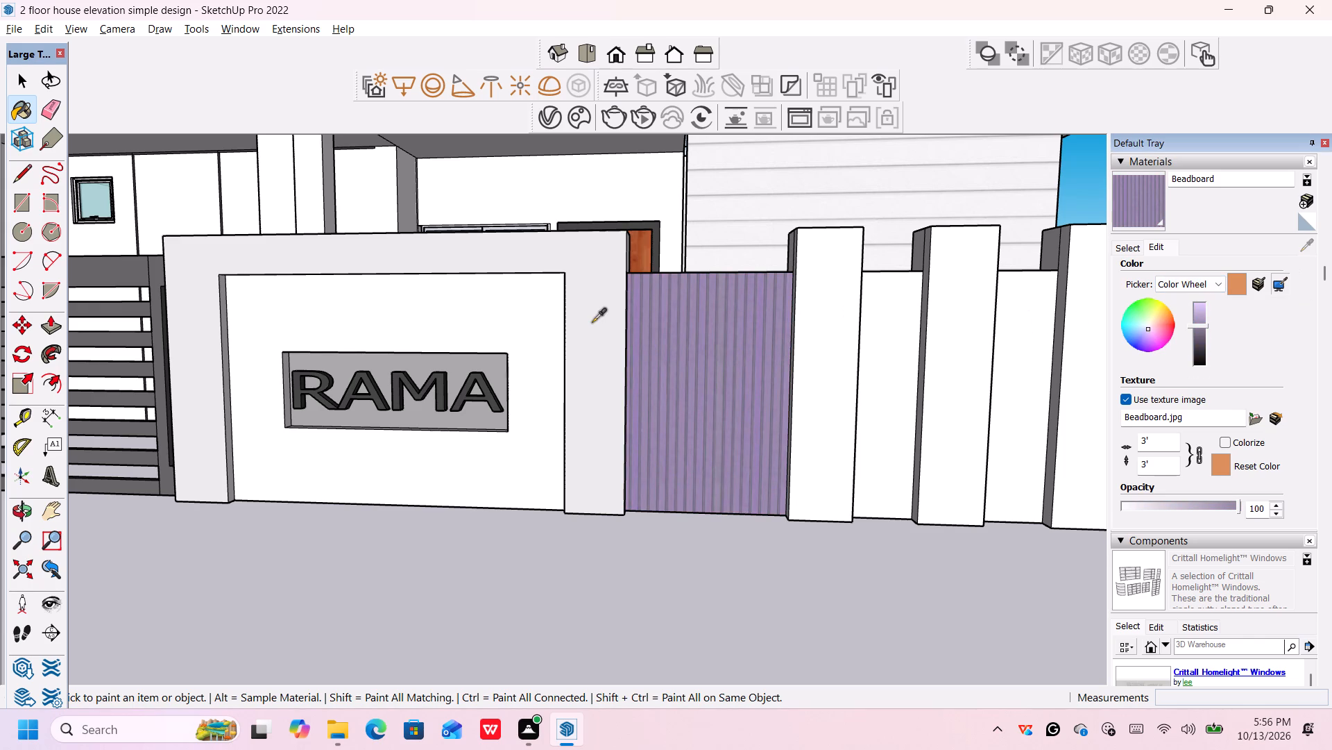
{"action": "left_click", "coordinate": [448, 371]}
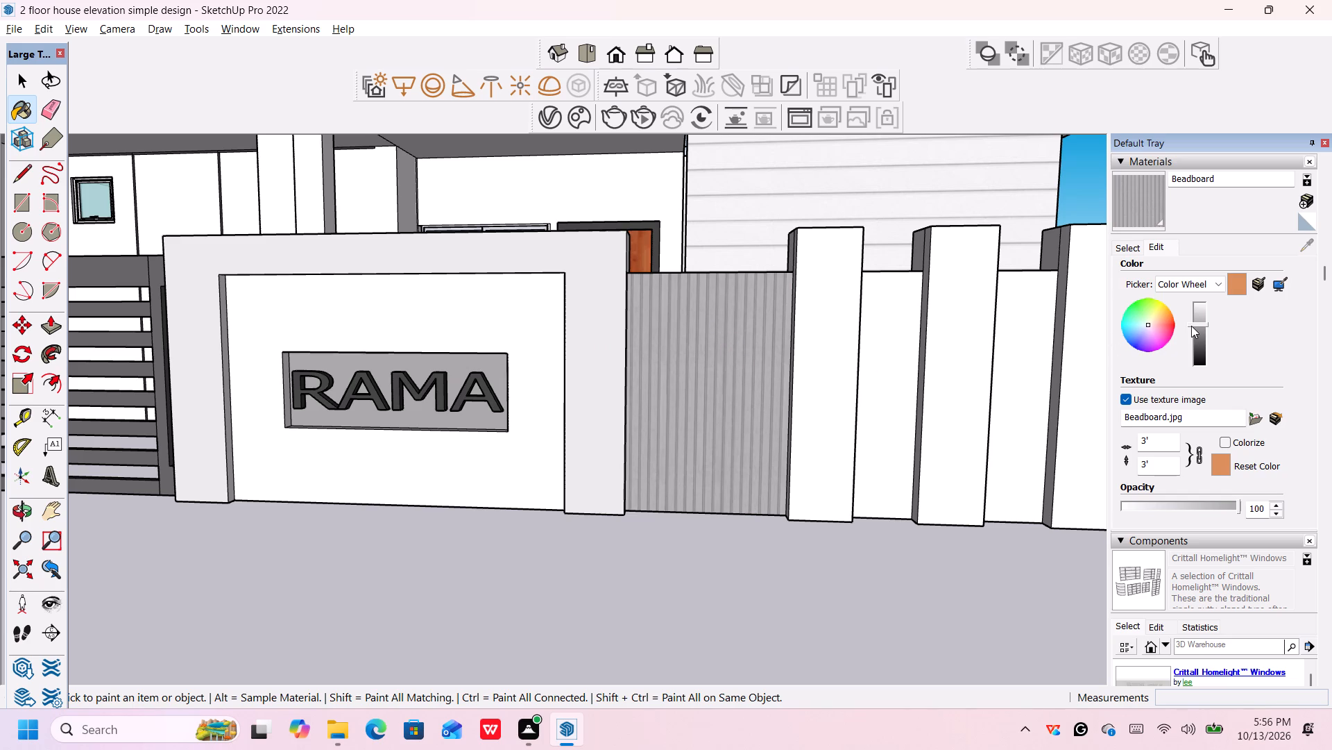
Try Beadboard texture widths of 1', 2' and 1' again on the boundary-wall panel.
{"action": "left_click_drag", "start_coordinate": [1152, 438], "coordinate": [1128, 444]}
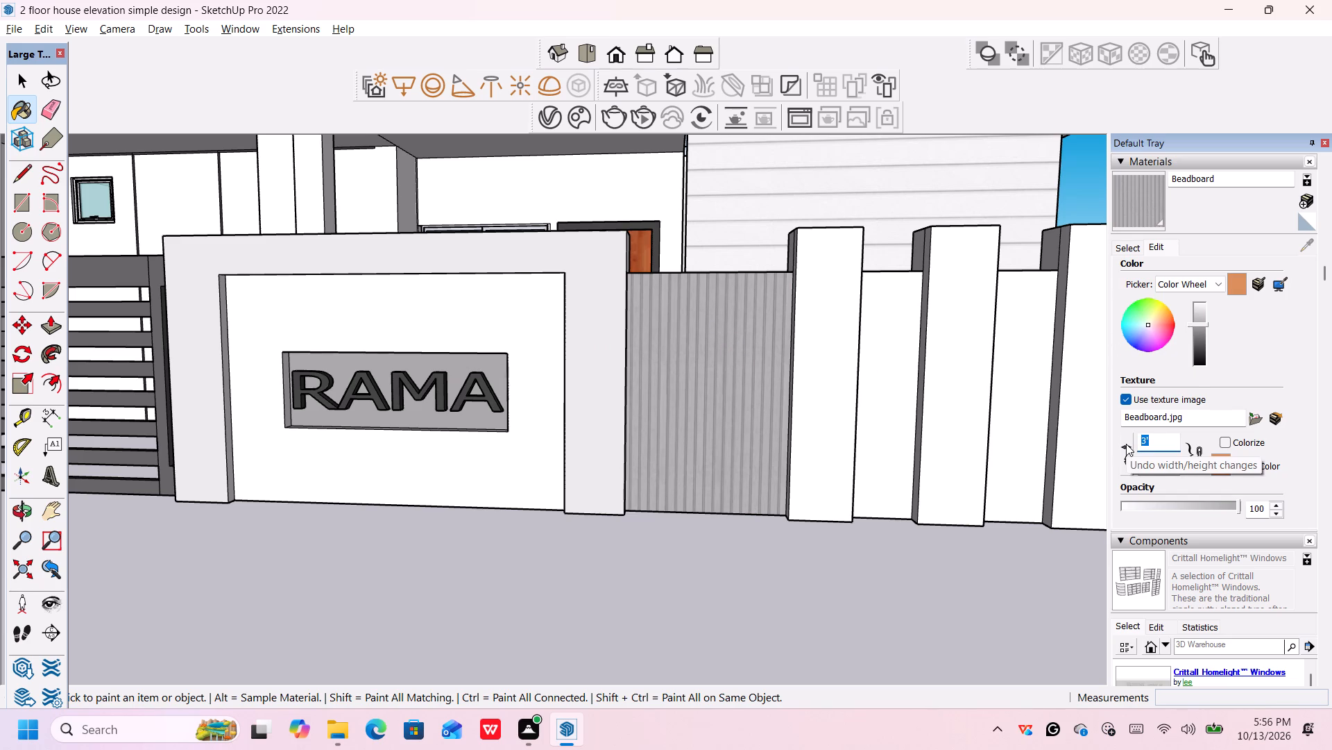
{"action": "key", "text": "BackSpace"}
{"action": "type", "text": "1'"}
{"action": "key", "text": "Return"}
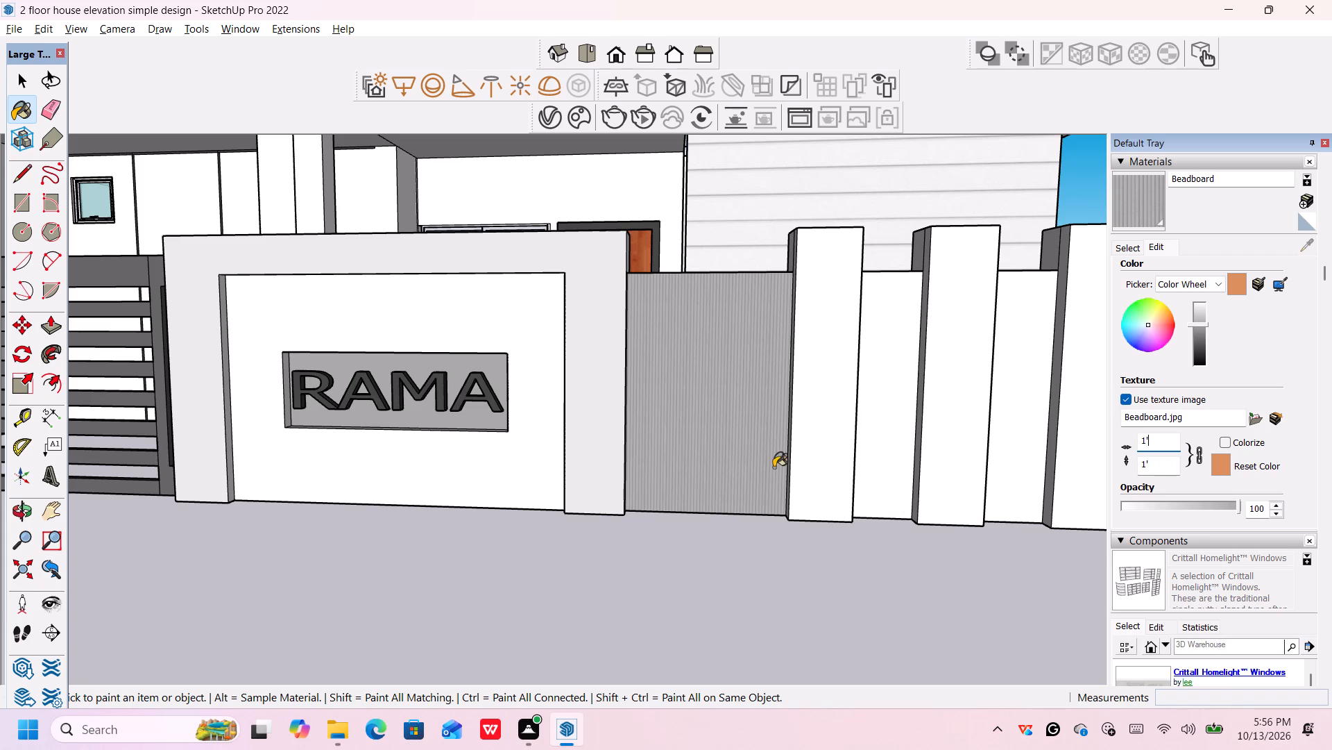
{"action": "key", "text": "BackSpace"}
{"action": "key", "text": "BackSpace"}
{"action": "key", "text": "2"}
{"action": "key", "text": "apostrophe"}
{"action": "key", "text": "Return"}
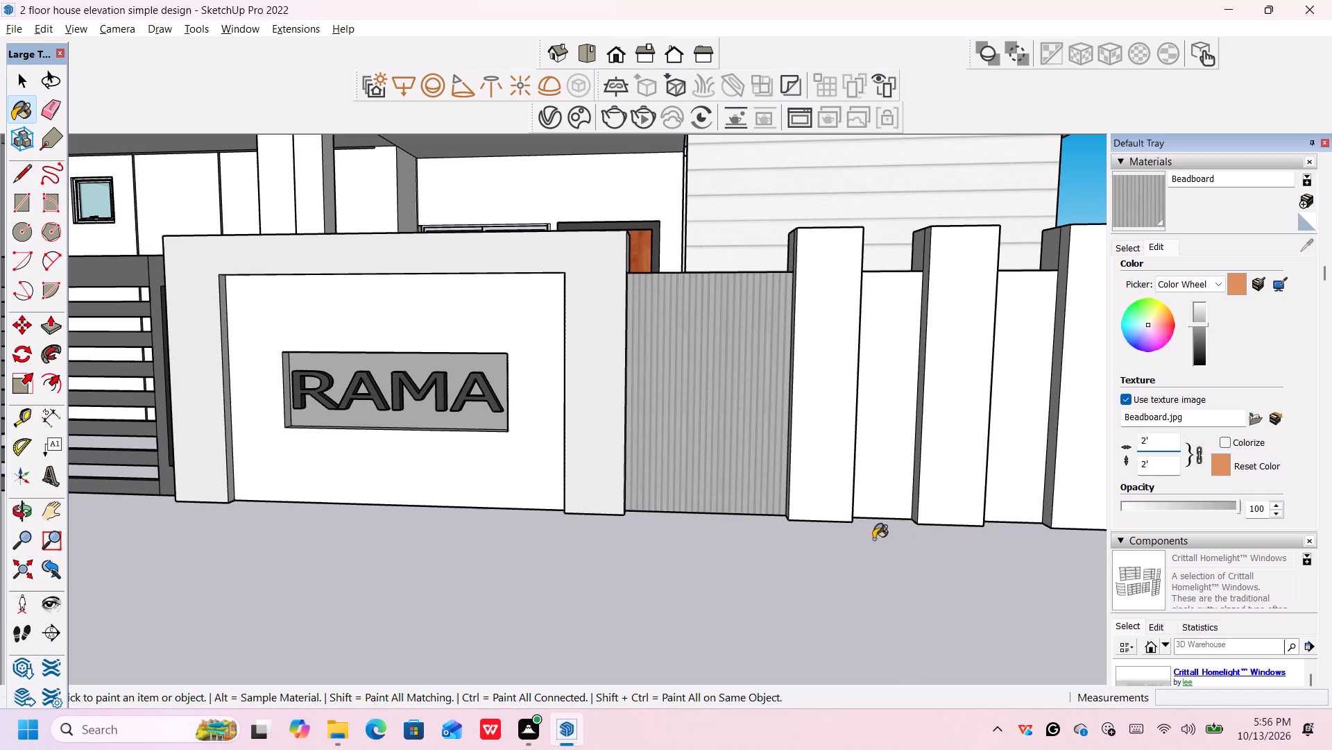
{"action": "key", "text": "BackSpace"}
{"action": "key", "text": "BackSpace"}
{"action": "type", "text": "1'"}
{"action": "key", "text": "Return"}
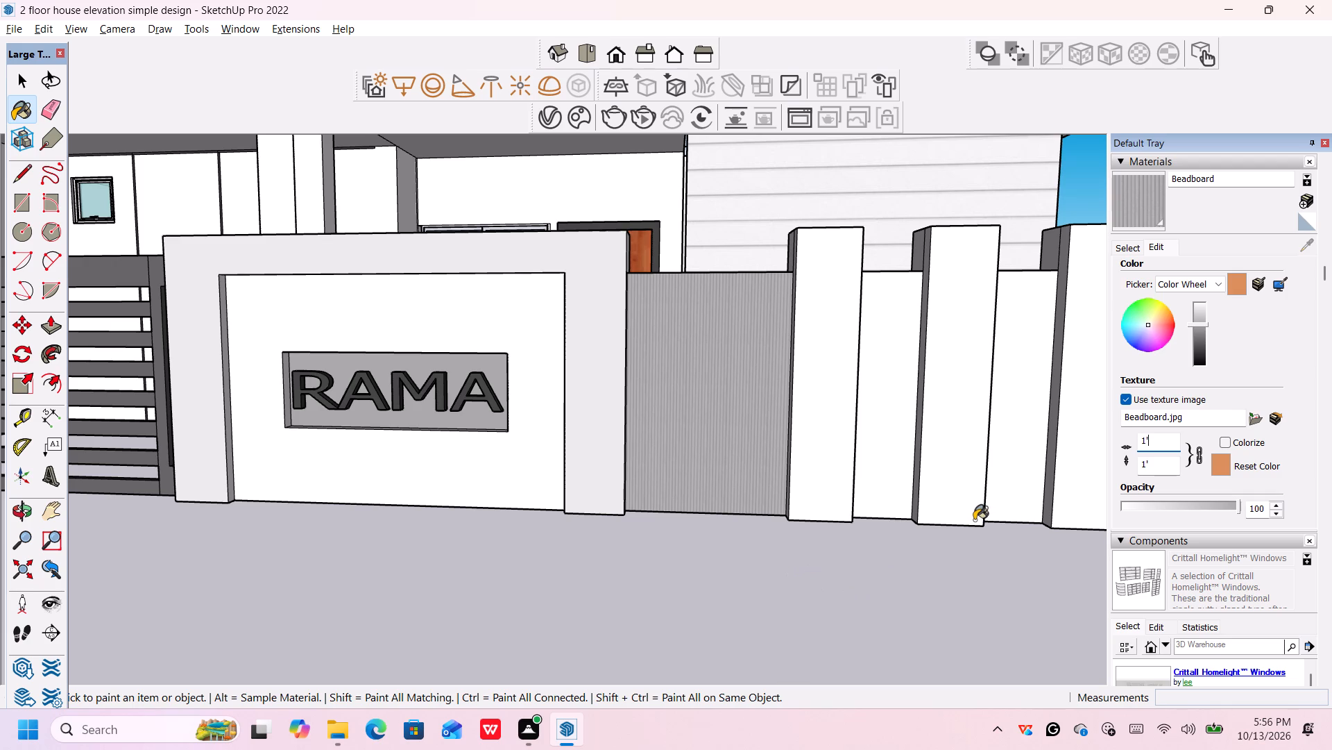
Set the Beadboard texture width to 1.5'.
{"action": "key", "text": "BackSpace"}
{"action": "key", "text": "BackSpace"}
{"action": "type", "text": "1.5'"}
{"action": "key", "text": "Return"}
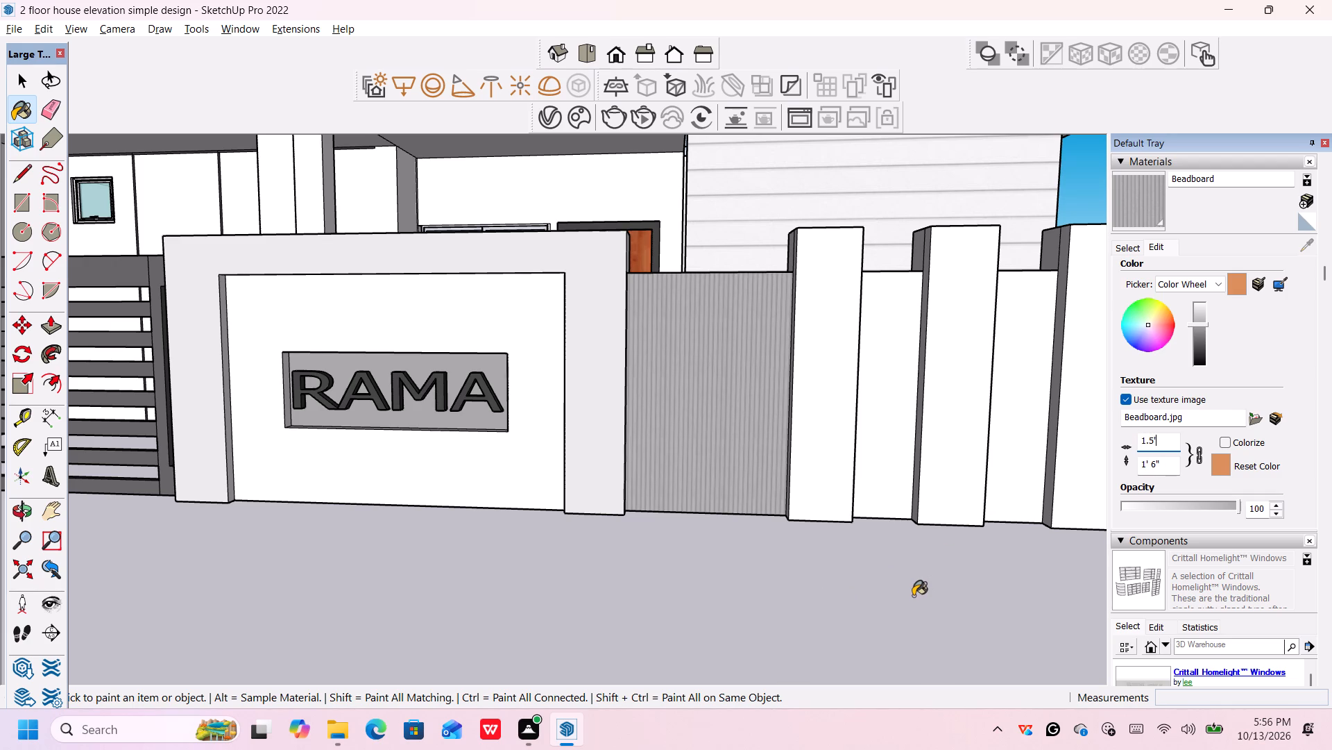
{"action": "key", "text": "space"}
{"action": "key", "text": "space"}
{"action": "key", "text": "space"}
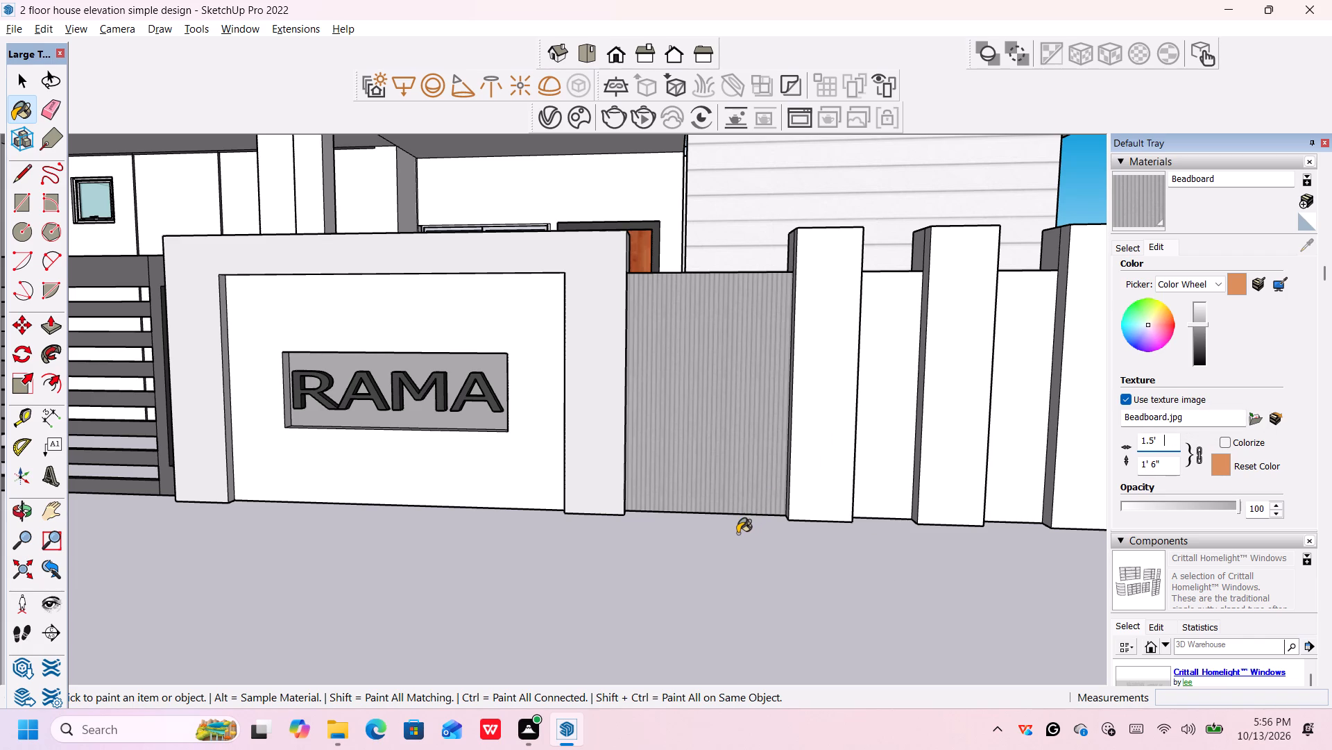
{"action": "left_click", "coordinate": [734, 544]}
{"action": "key", "text": "space"}
{"action": "key", "text": "space"}
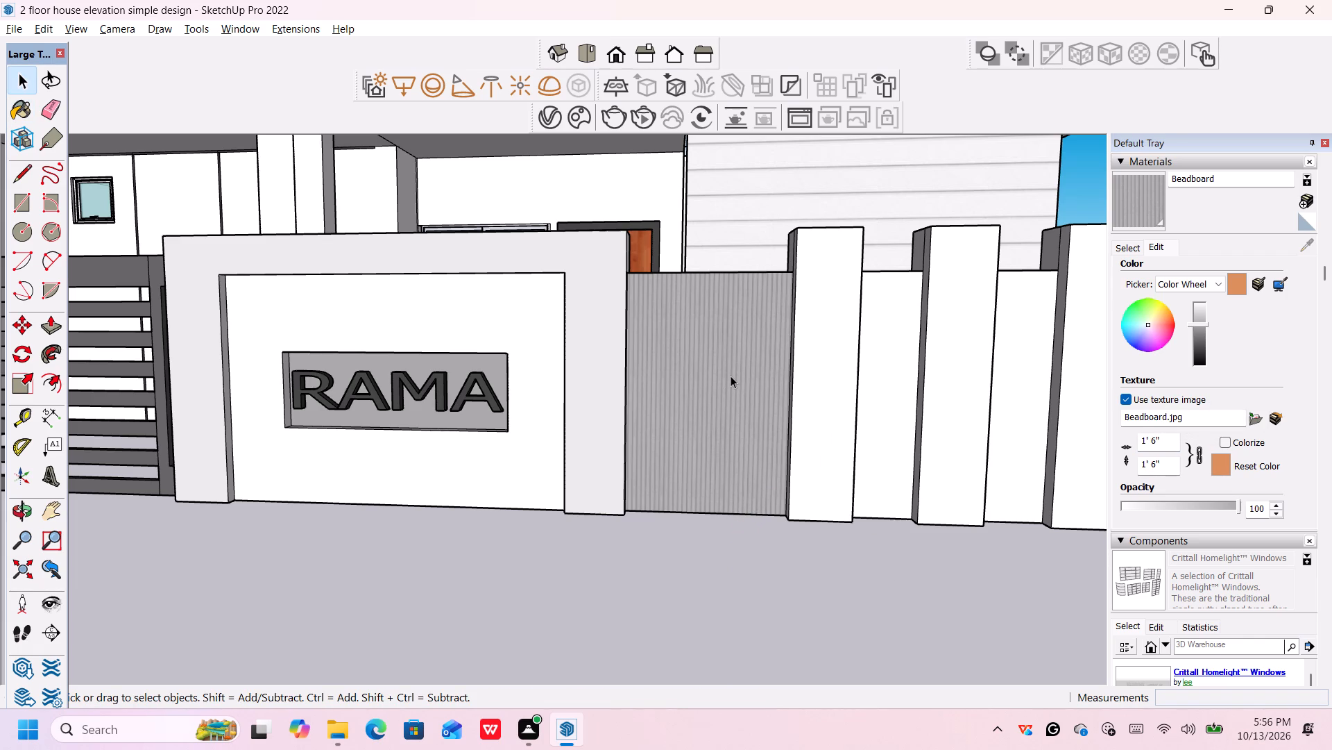
Draw zigzag lines about 4' 5", 4' 6" and 1' 9" long down the beadboard panel, plus a diagonal about 3' 1" from its upper corner.
{"action": "key", "text": "l"}
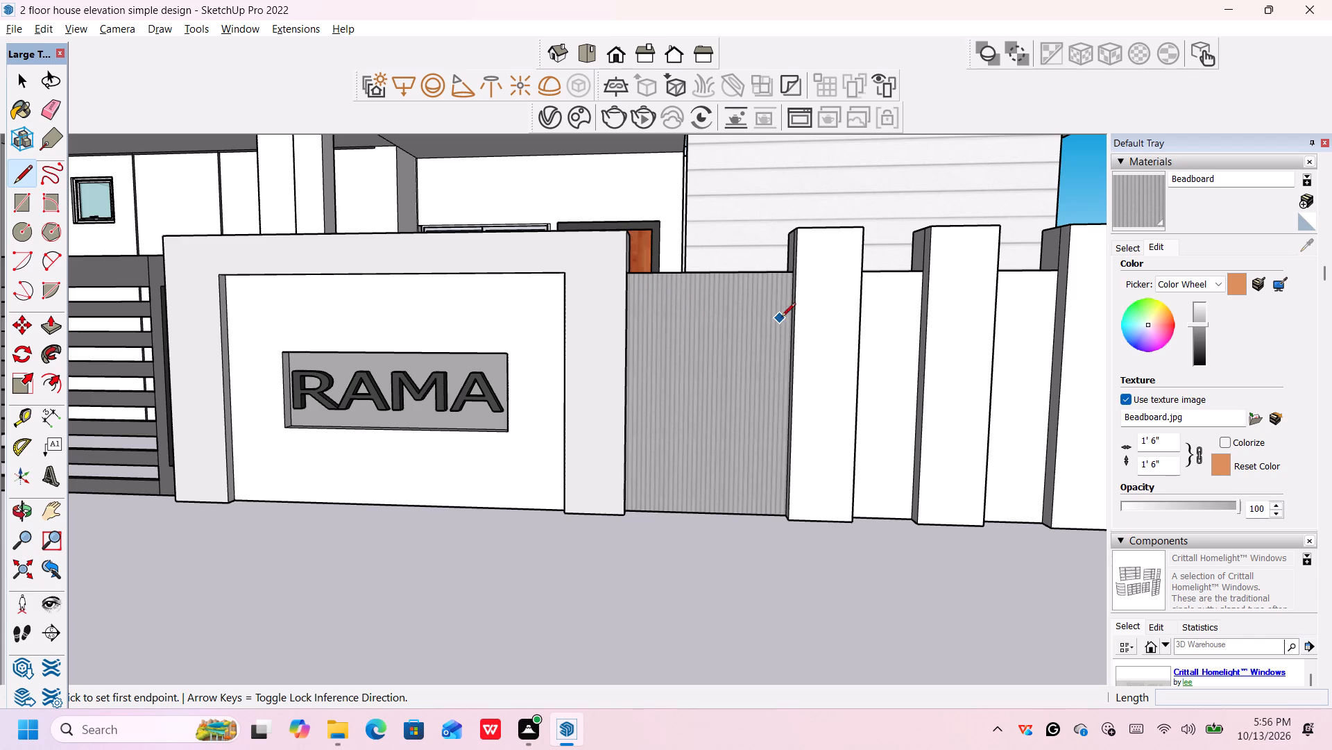
{"action": "scroll", "coordinate": [788, 317], "scroll_direction": "up", "scroll_amount": 6}
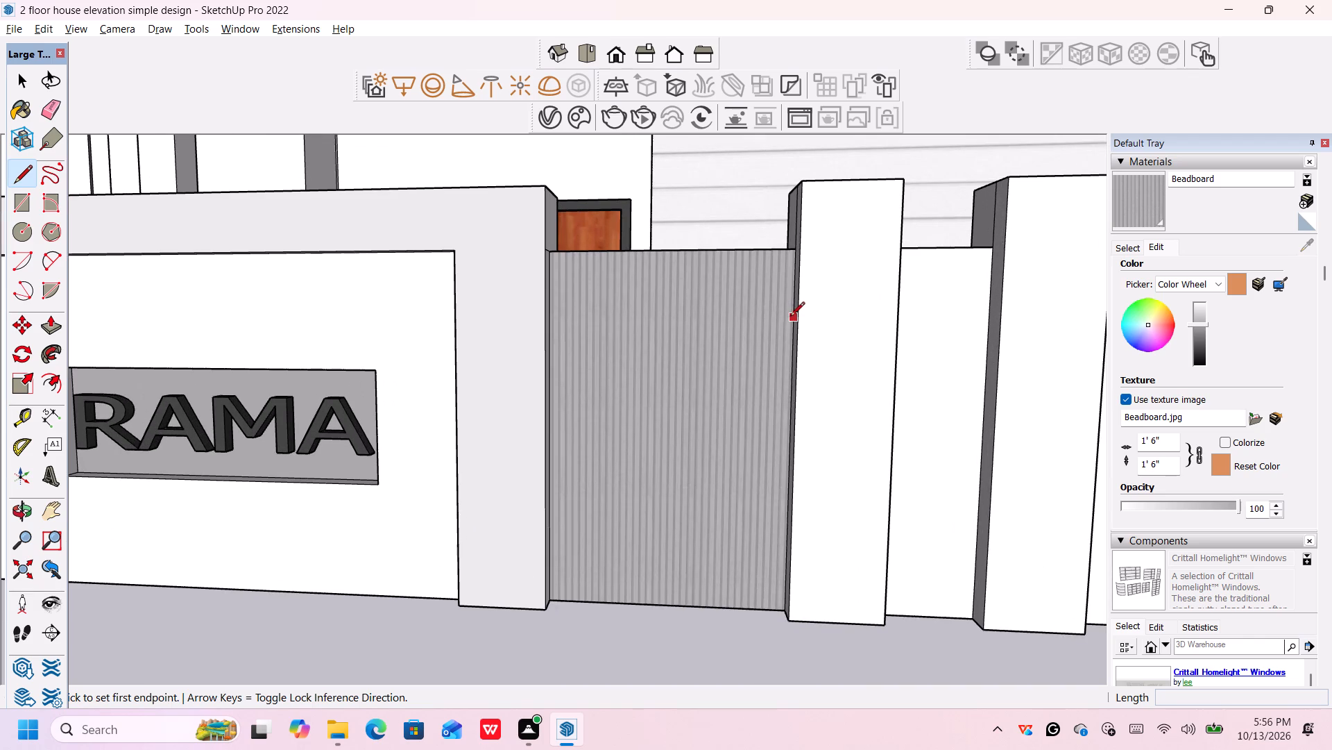
{"action": "left_click", "coordinate": [792, 317]}
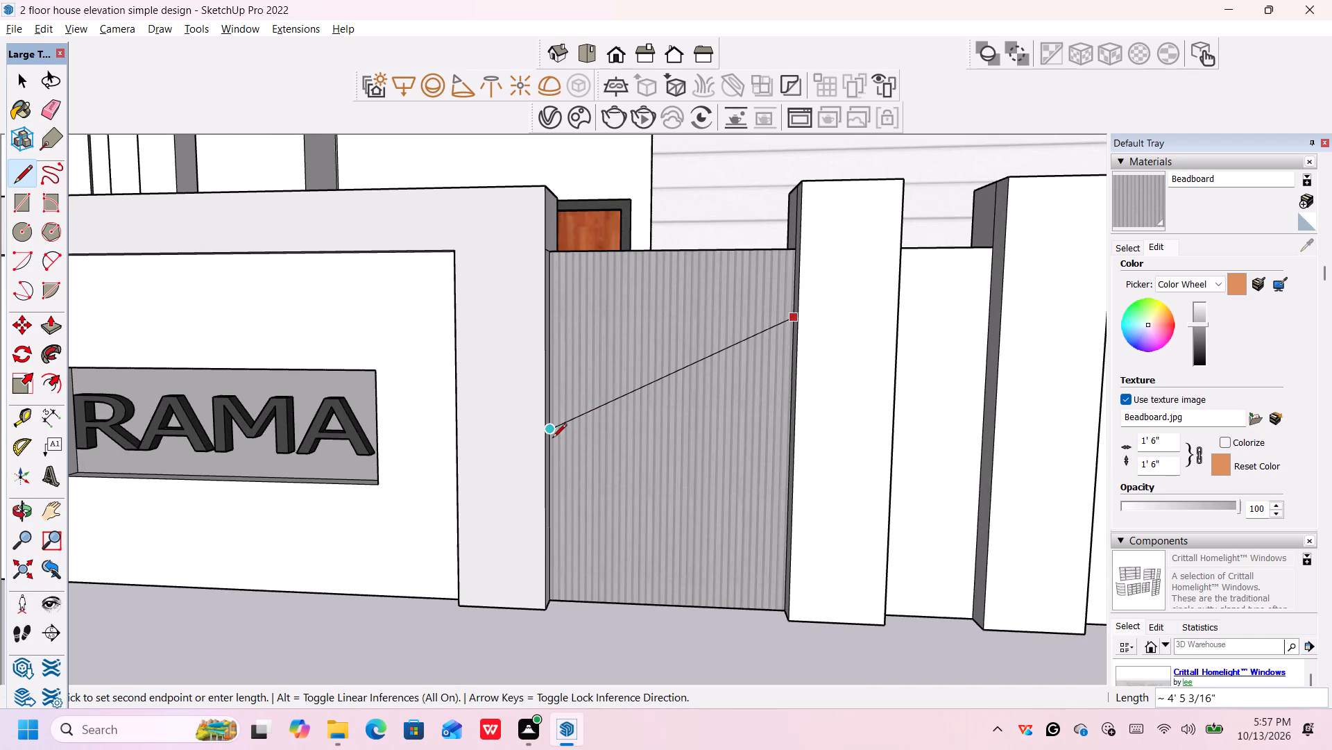
{"action": "left_click", "coordinate": [552, 439]}
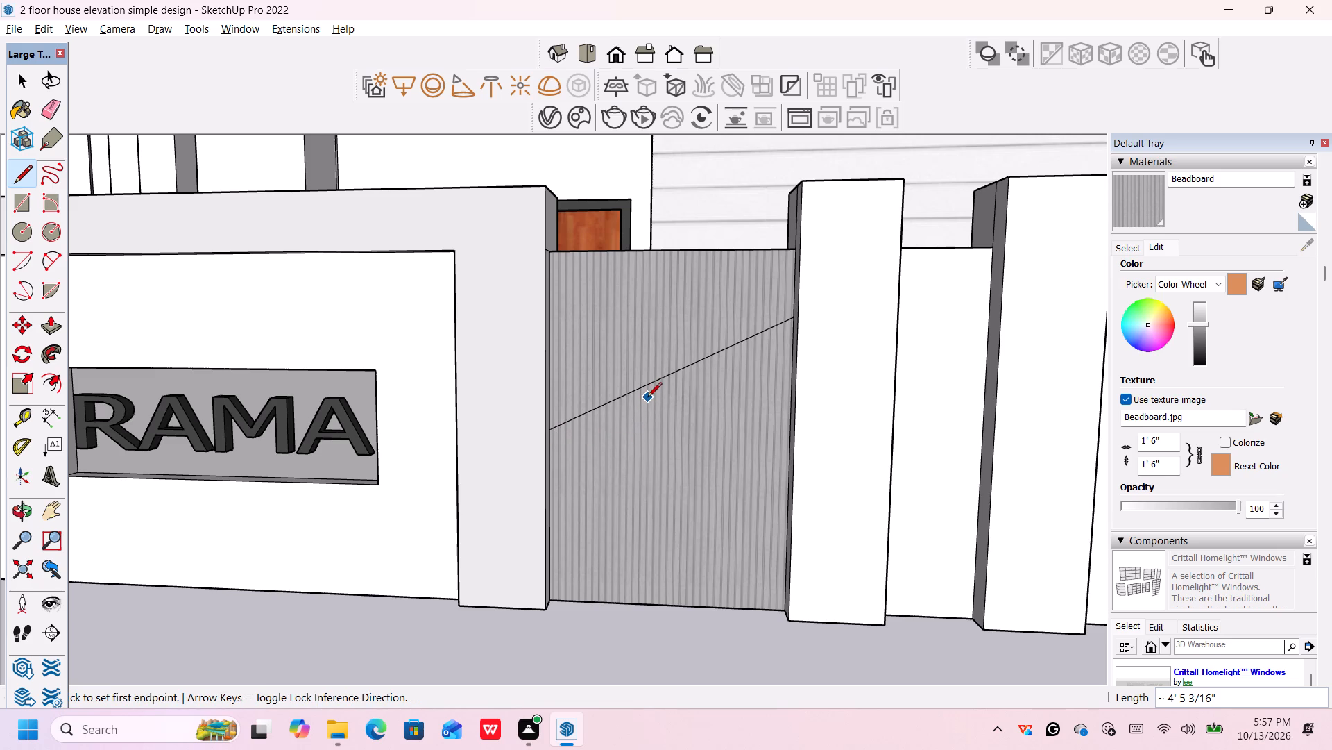
{"action": "left_click", "coordinate": [549, 431]}
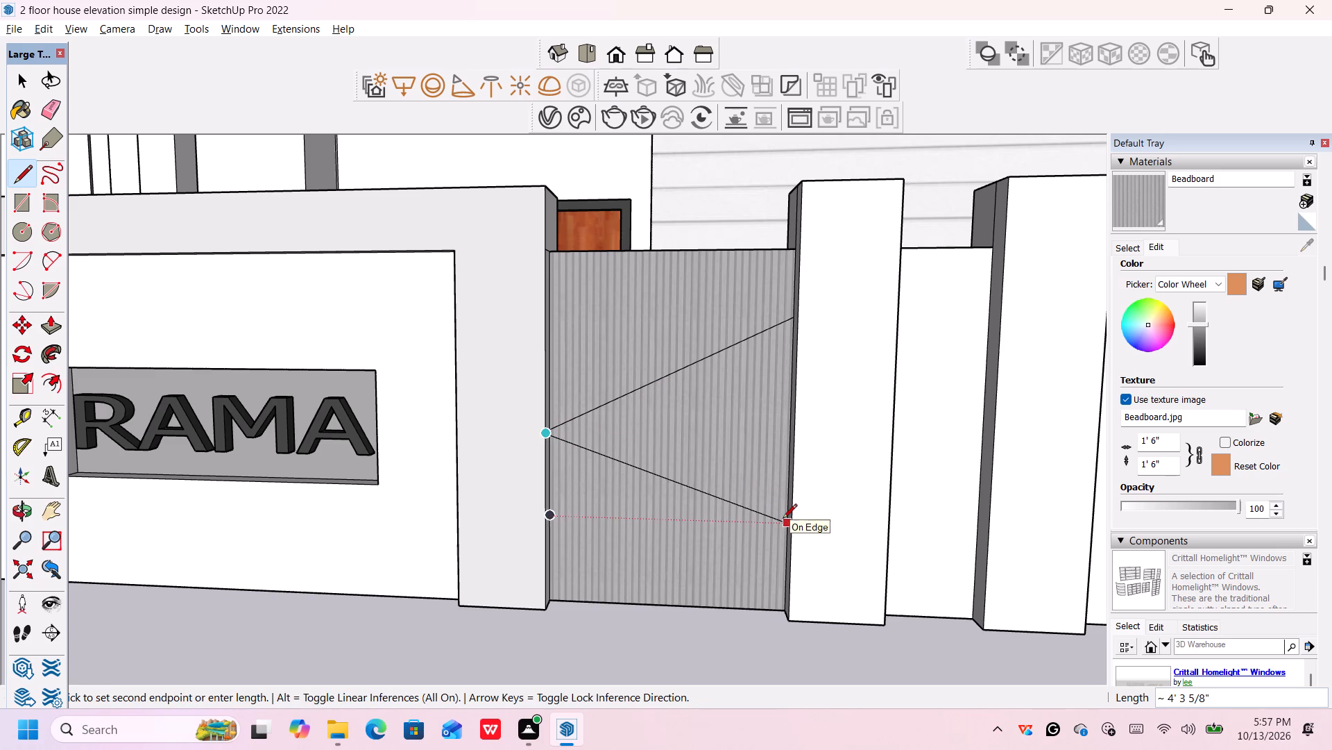
{"action": "left_click", "coordinate": [785, 558]}
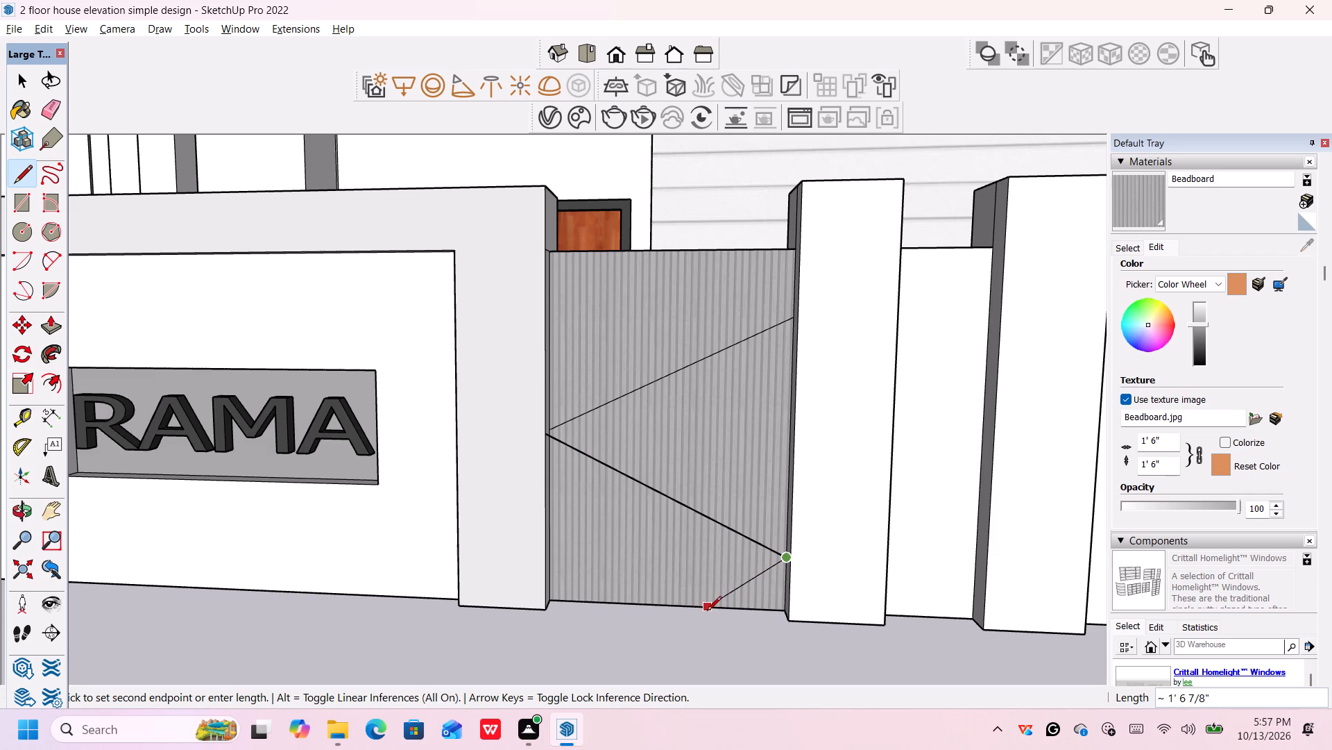
{"action": "left_click", "coordinate": [695, 610]}
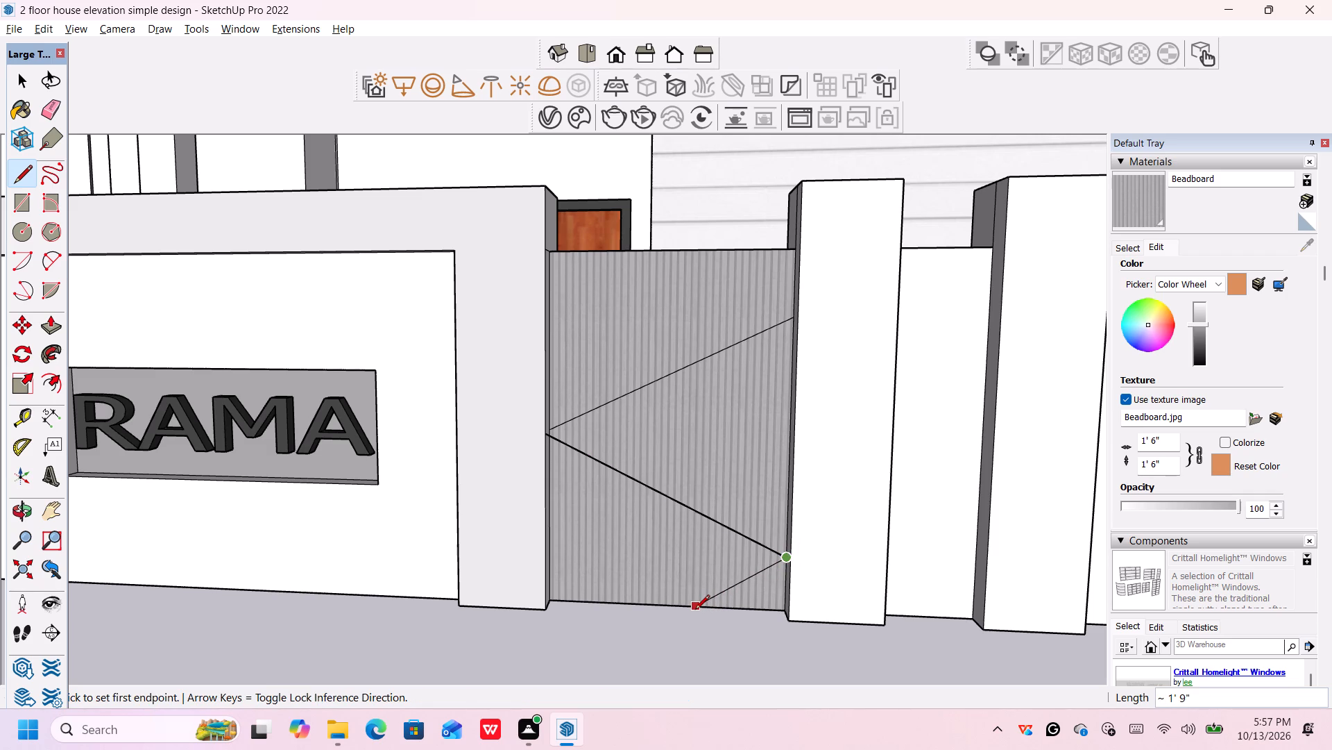
{"action": "left_click", "coordinate": [551, 256]}
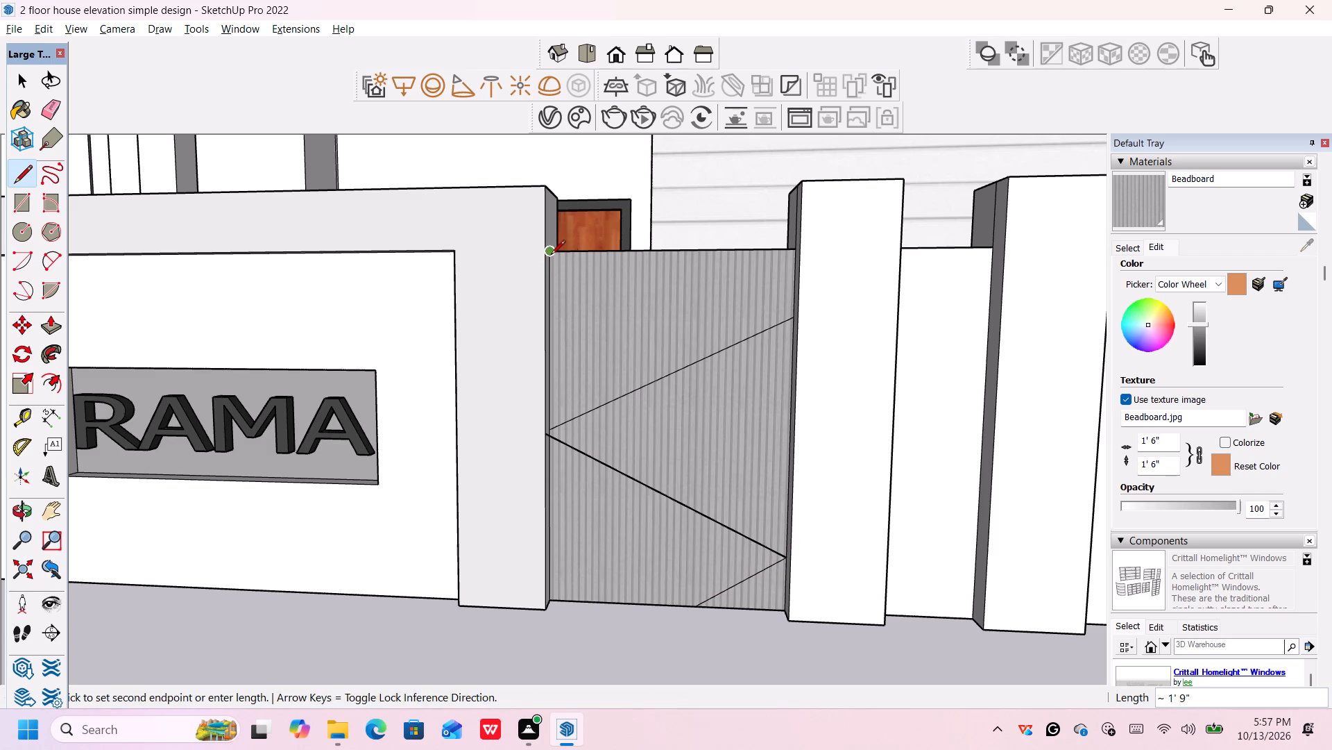
{"action": "left_click", "coordinate": [708, 356]}
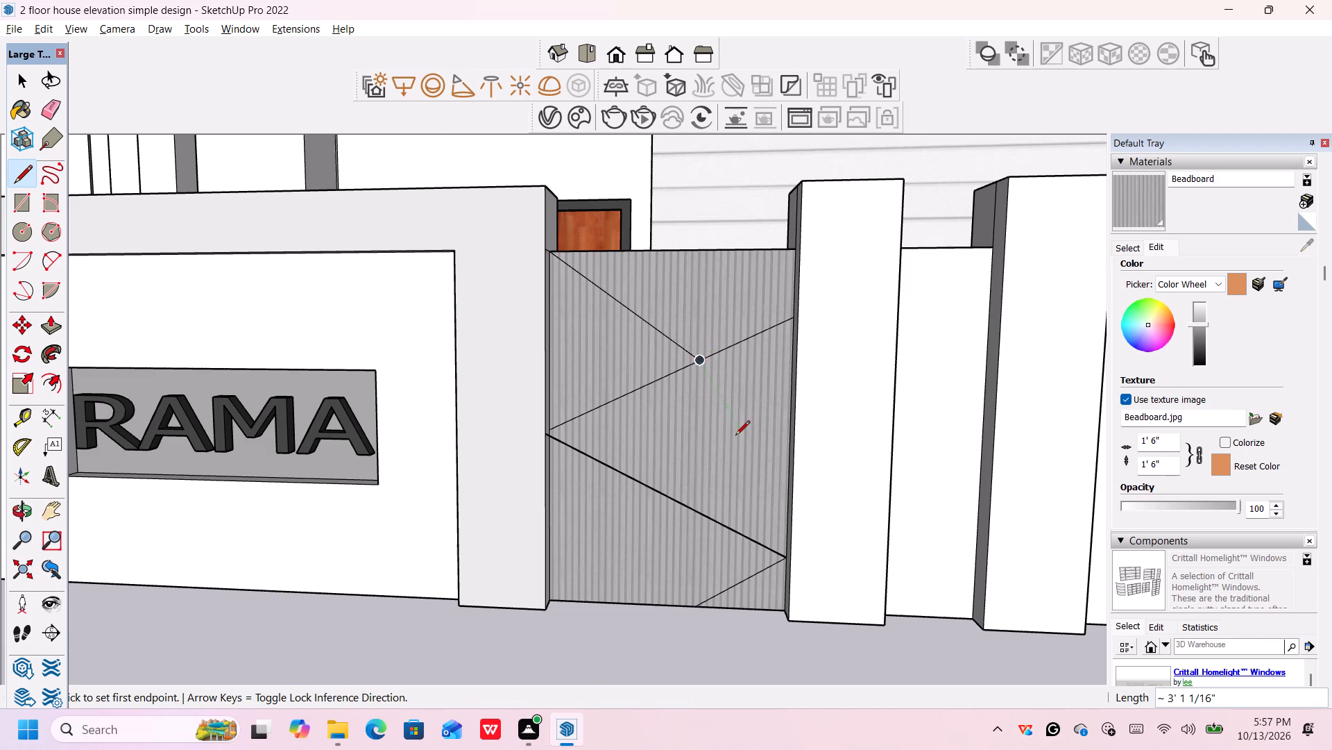
Examine the lined beadboard panel against the whole front elevation of the house.
{"action": "scroll", "coordinate": [735, 436], "scroll_direction": "down", "scroll_amount": 12}
{"action": "middle_click", "coordinate": [712, 615]}
{"action": "middle_click", "coordinate": [712, 615]}
{"action": "middle_click_drag", "start_coordinate": [712, 615], "coordinate": [753, 554]}
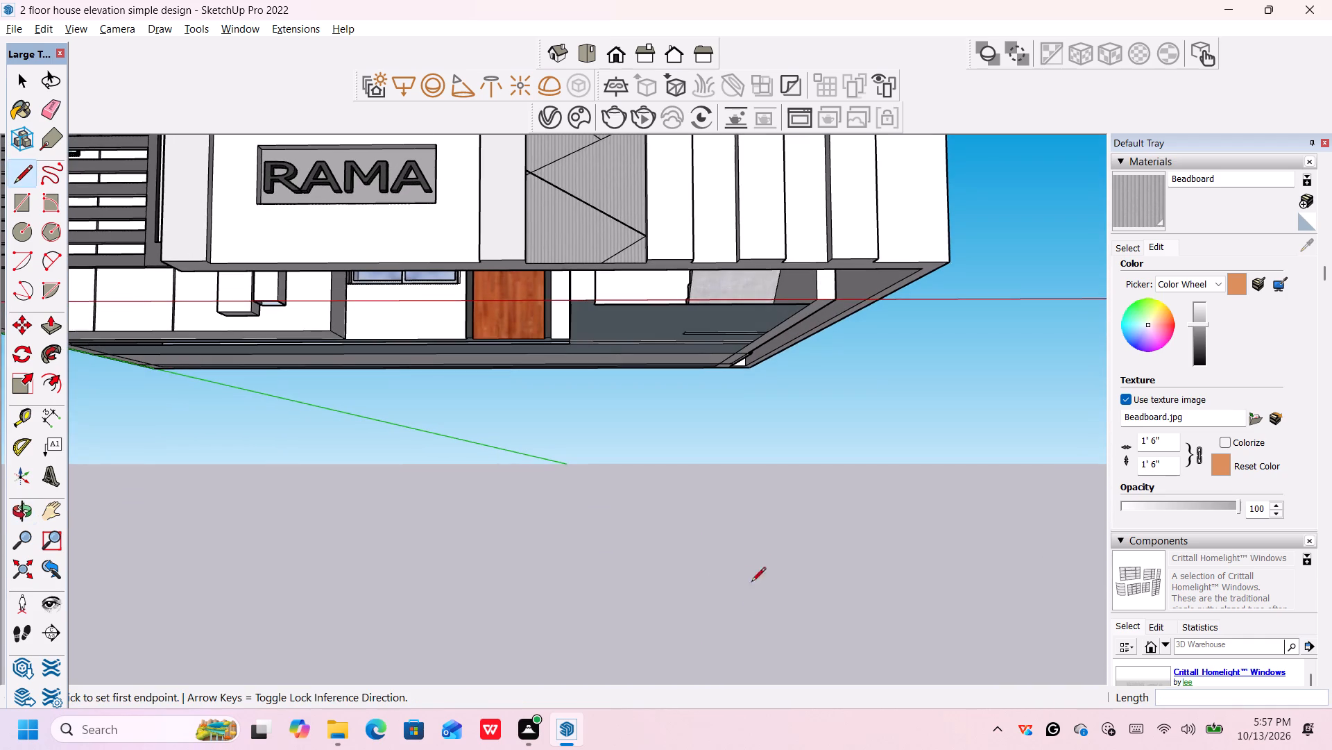
{"action": "scroll", "coordinate": [614, 419], "scroll_direction": "down", "scroll_amount": 4}
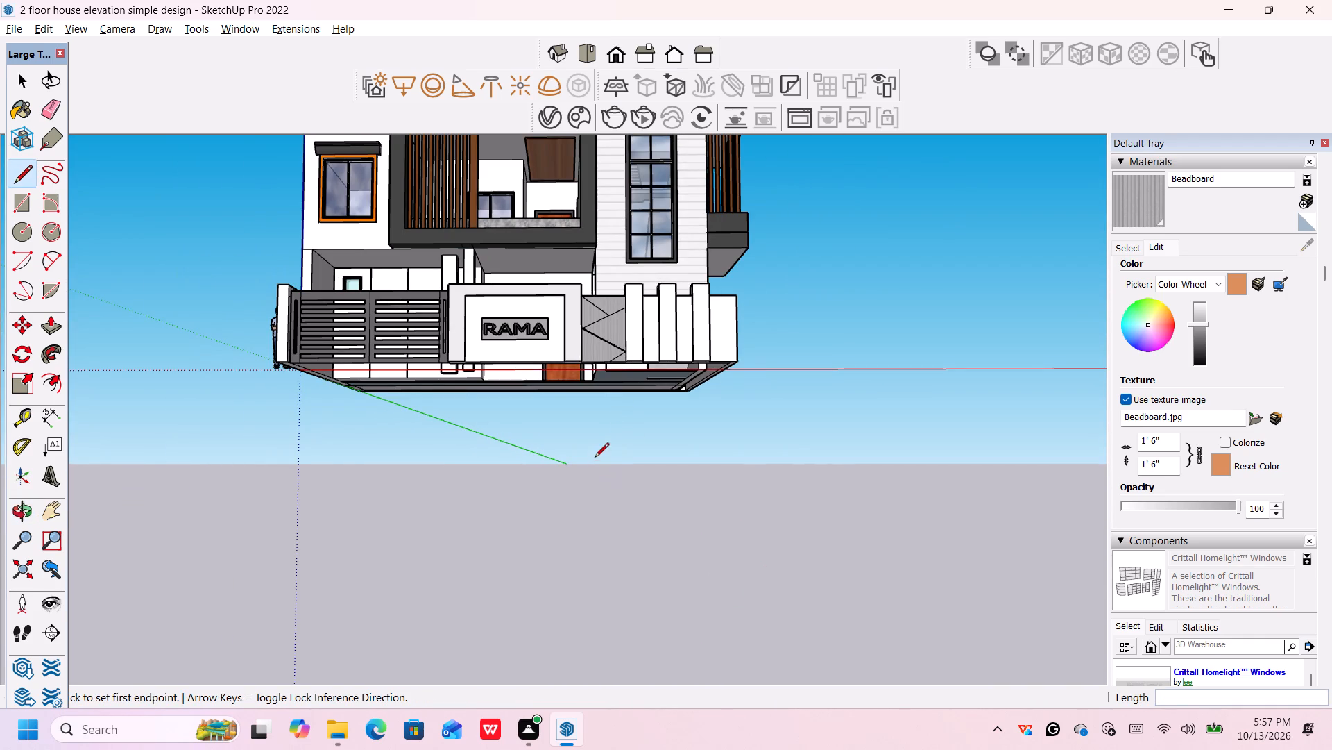
{"action": "scroll", "coordinate": [692, 360], "scroll_direction": "down", "scroll_amount": 7}
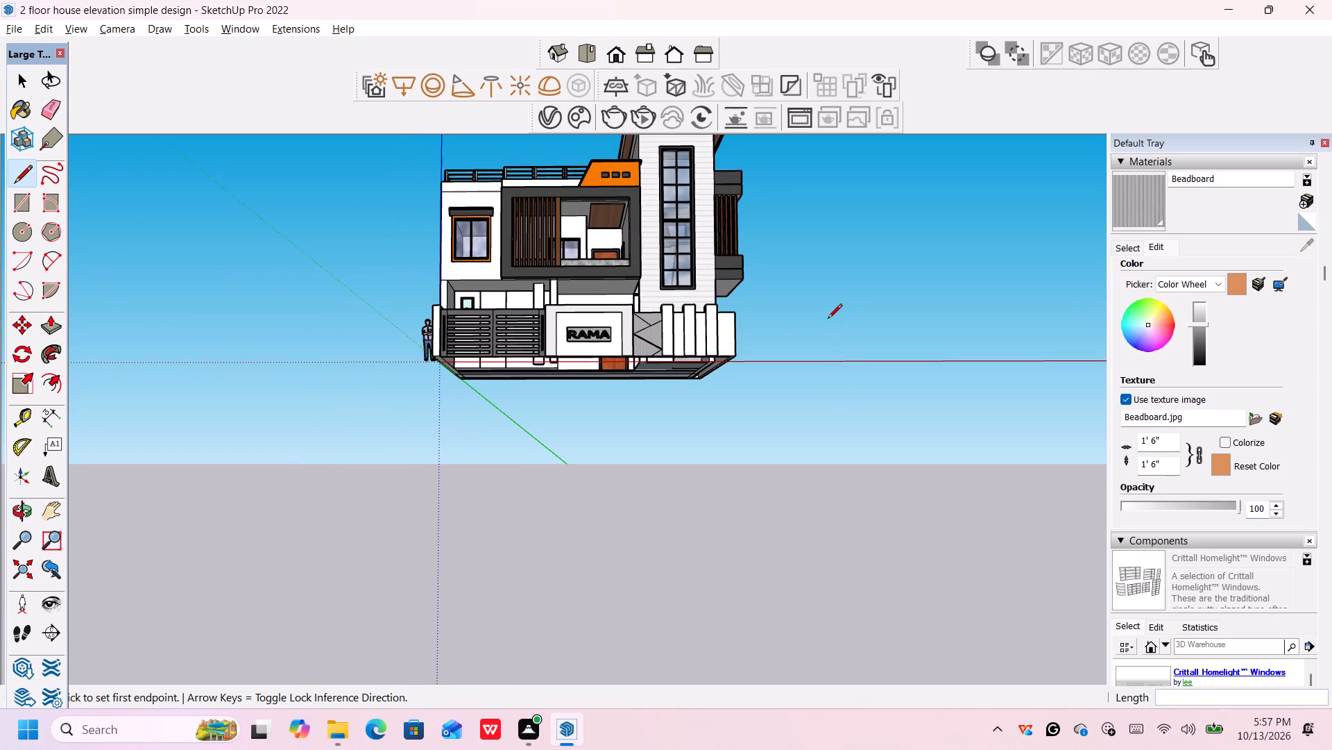
{"action": "scroll", "coordinate": [830, 314], "scroll_direction": "up", "scroll_amount": 5}
{"action": "scroll", "coordinate": [830, 315], "scroll_direction": "down", "scroll_amount": 1}
{"action": "scroll", "coordinate": [830, 315], "scroll_direction": "up", "scroll_amount": 1}
{"action": "scroll", "coordinate": [830, 315], "scroll_direction": "down", "scroll_amount": 1}
{"action": "scroll", "coordinate": [828, 312], "scroll_direction": "up", "scroll_amount": 5}
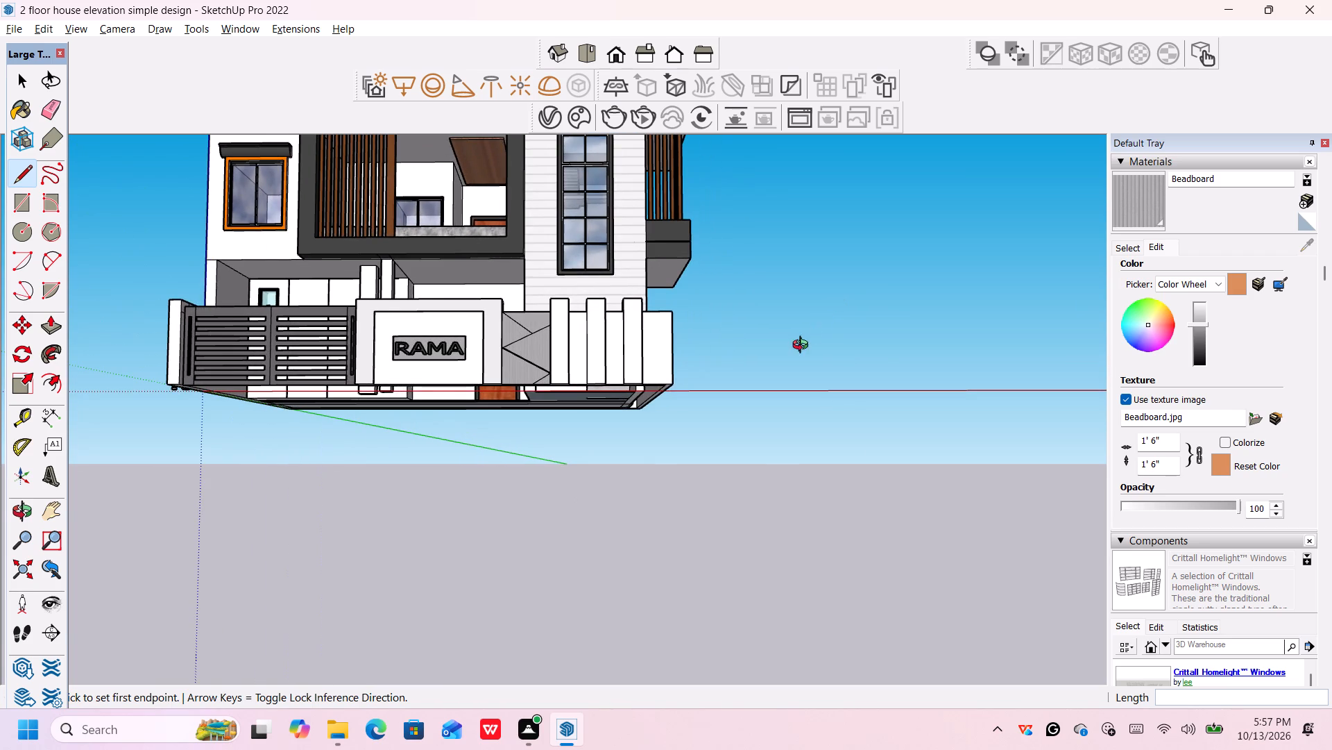
{"action": "middle_click", "coordinate": [803, 347]}
{"action": "middle_click", "coordinate": [803, 347]}
{"action": "middle_click", "coordinate": [803, 349]}
{"action": "key", "text": "space"}
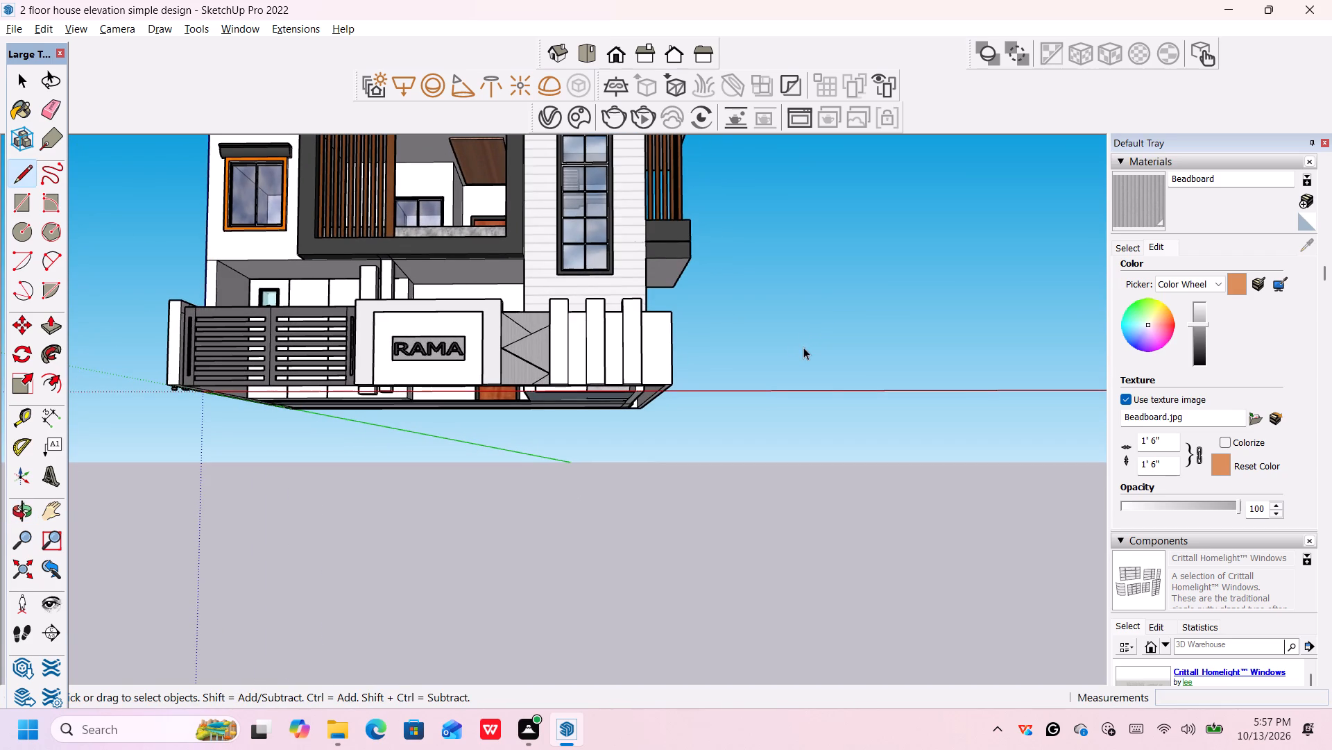
Paint the front faces of the three boundary-wall pillars beside the lined panel with the Beadboard material.
{"action": "scroll", "coordinate": [793, 333], "scroll_direction": "down", "scroll_amount": 5}
{"action": "middle_click_drag", "start_coordinate": [799, 313], "coordinate": [792, 347]}
{"action": "middle_click_drag", "start_coordinate": [790, 350], "coordinate": [758, 458]}
{"action": "middle_click_drag", "start_coordinate": [758, 465], "coordinate": [759, 474]}
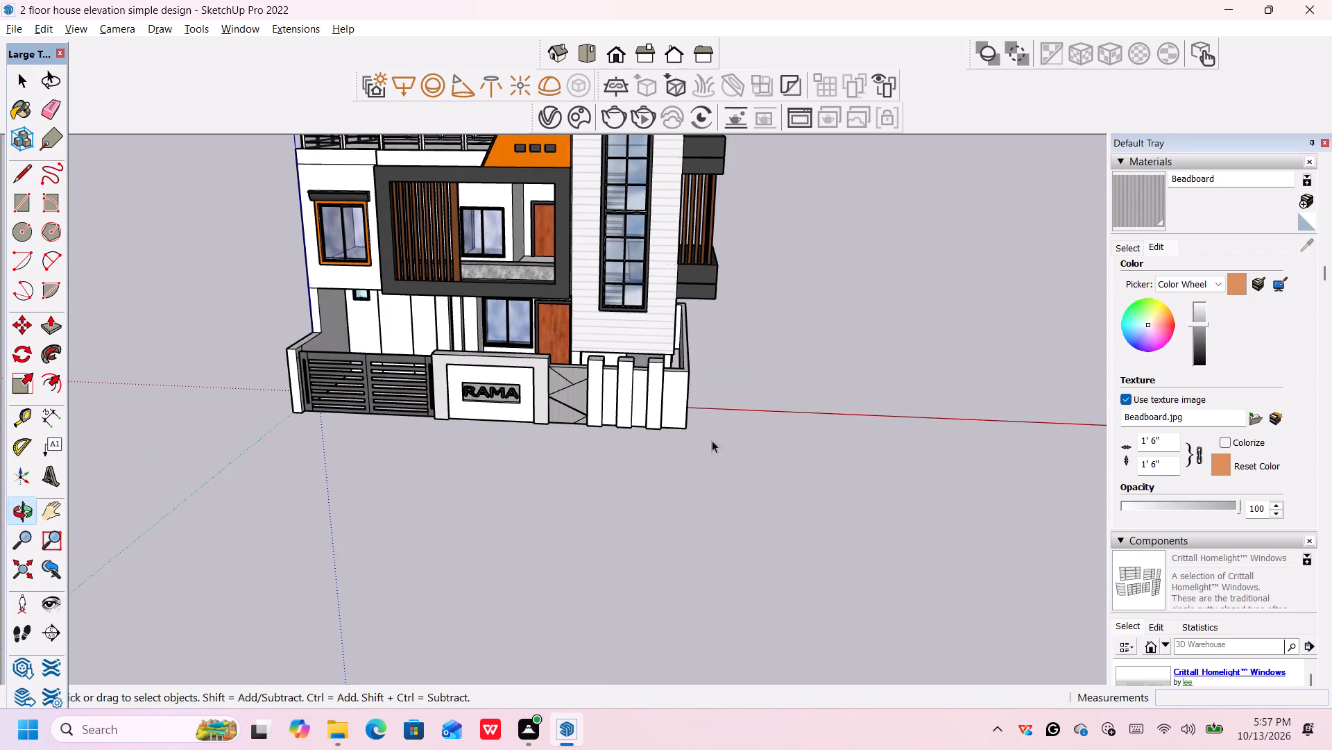
{"action": "scroll", "coordinate": [616, 406], "scroll_direction": "up", "scroll_amount": 4}
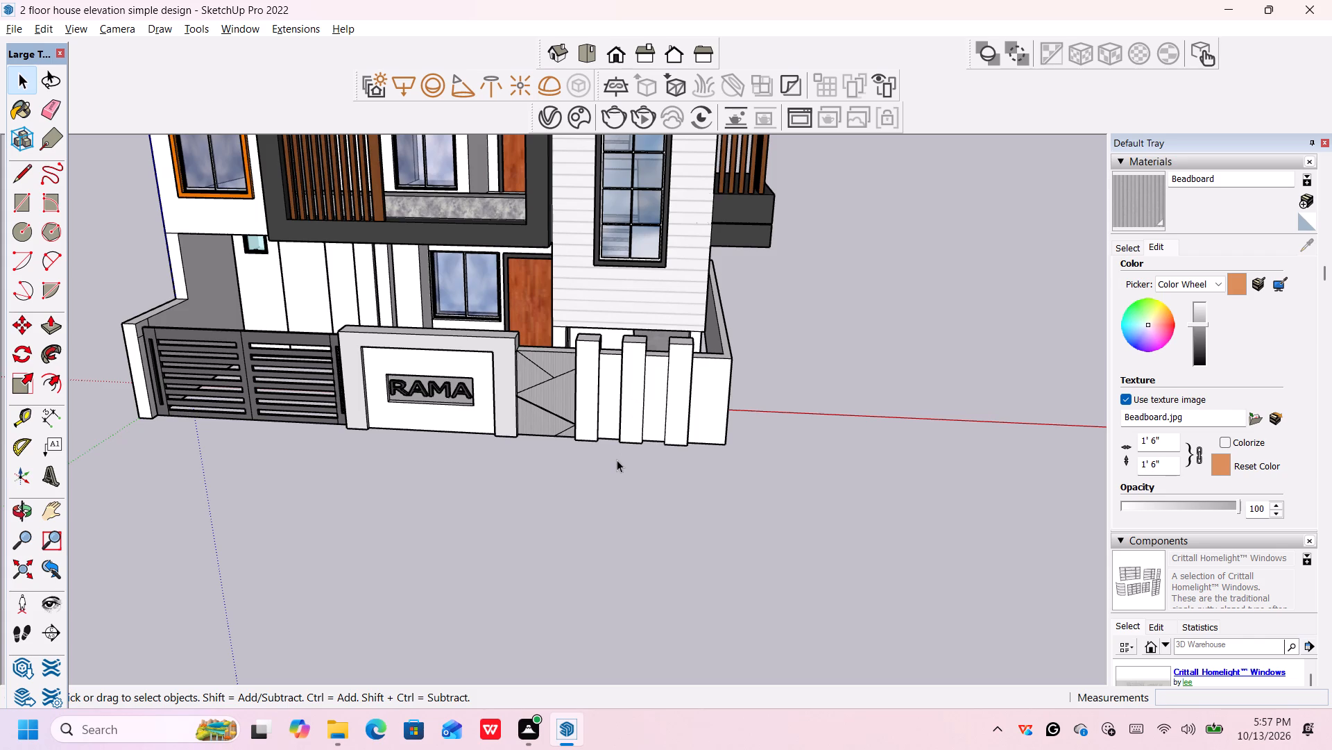
{"action": "scroll", "coordinate": [617, 464], "scroll_direction": "up", "scroll_amount": 10}
{"action": "middle_click_drag", "start_coordinate": [611, 463], "coordinate": [615, 447]}
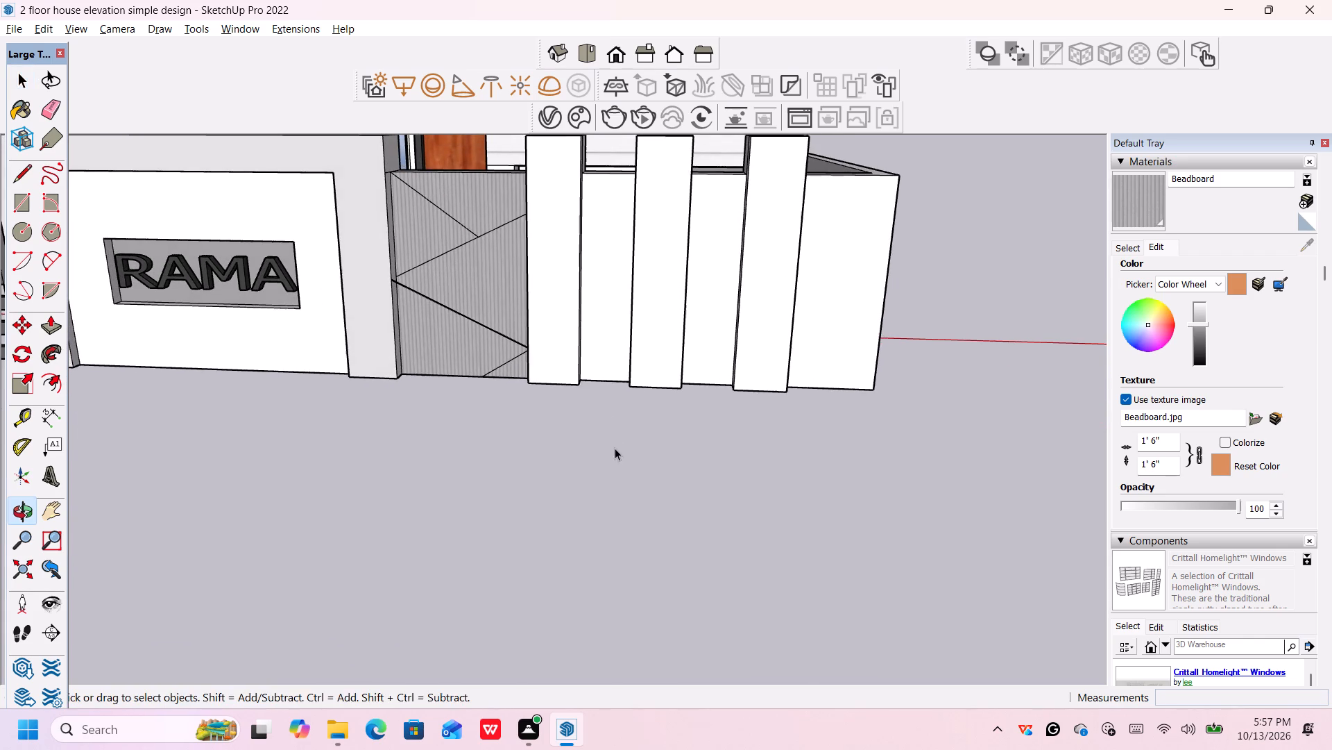
{"action": "middle_click_drag", "start_coordinate": [615, 451], "coordinate": [647, 577]}
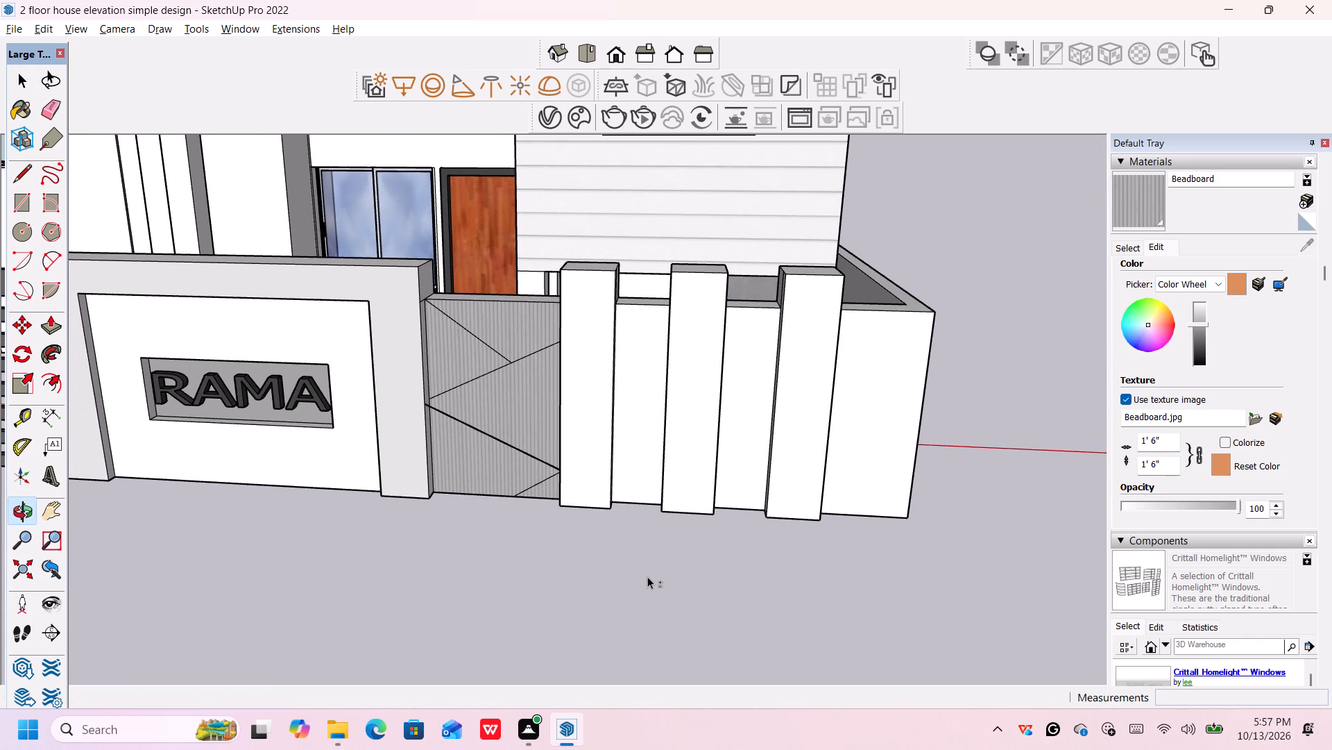
{"action": "scroll", "coordinate": [645, 547], "scroll_direction": "up", "scroll_amount": 3}
{"action": "scroll", "coordinate": [654, 540], "scroll_direction": "down", "scroll_amount": 1}
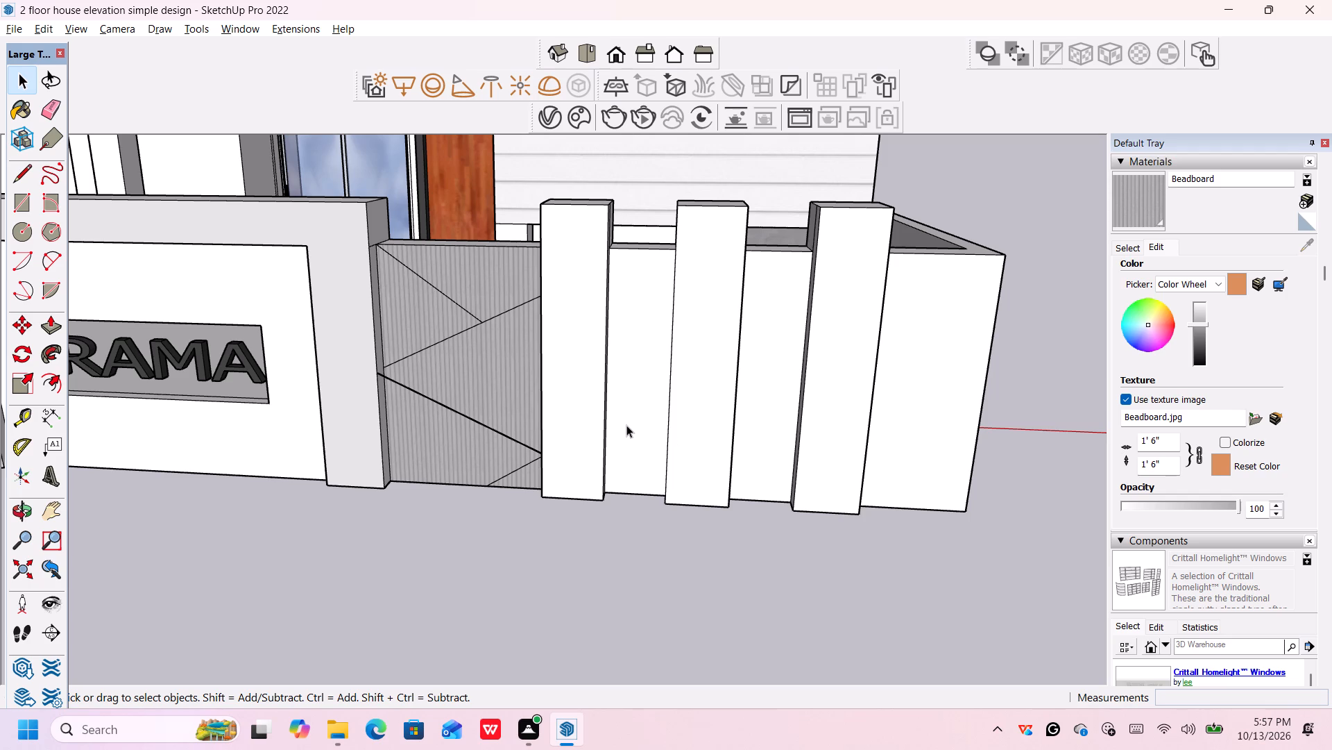
{"action": "left_click", "coordinate": [1142, 214]}
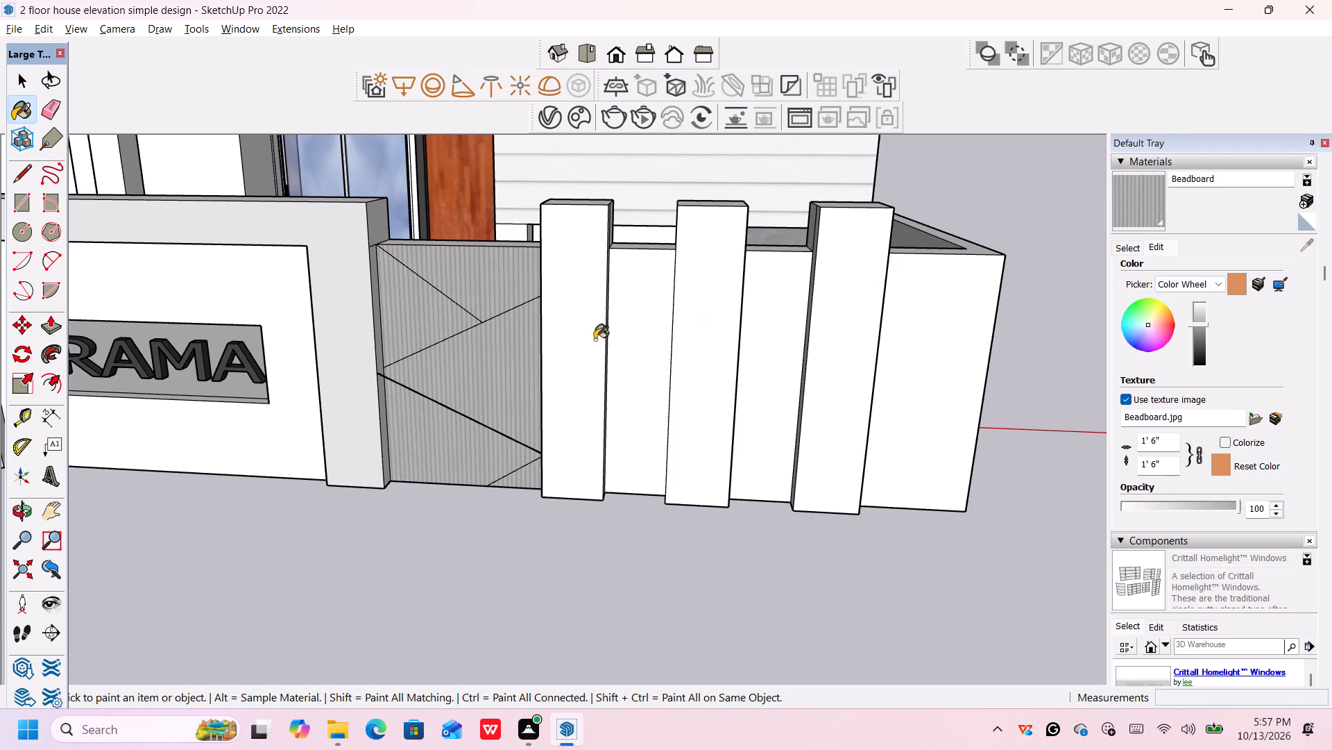
{"action": "left_click", "coordinate": [582, 340]}
{"action": "left_click", "coordinate": [699, 319]}
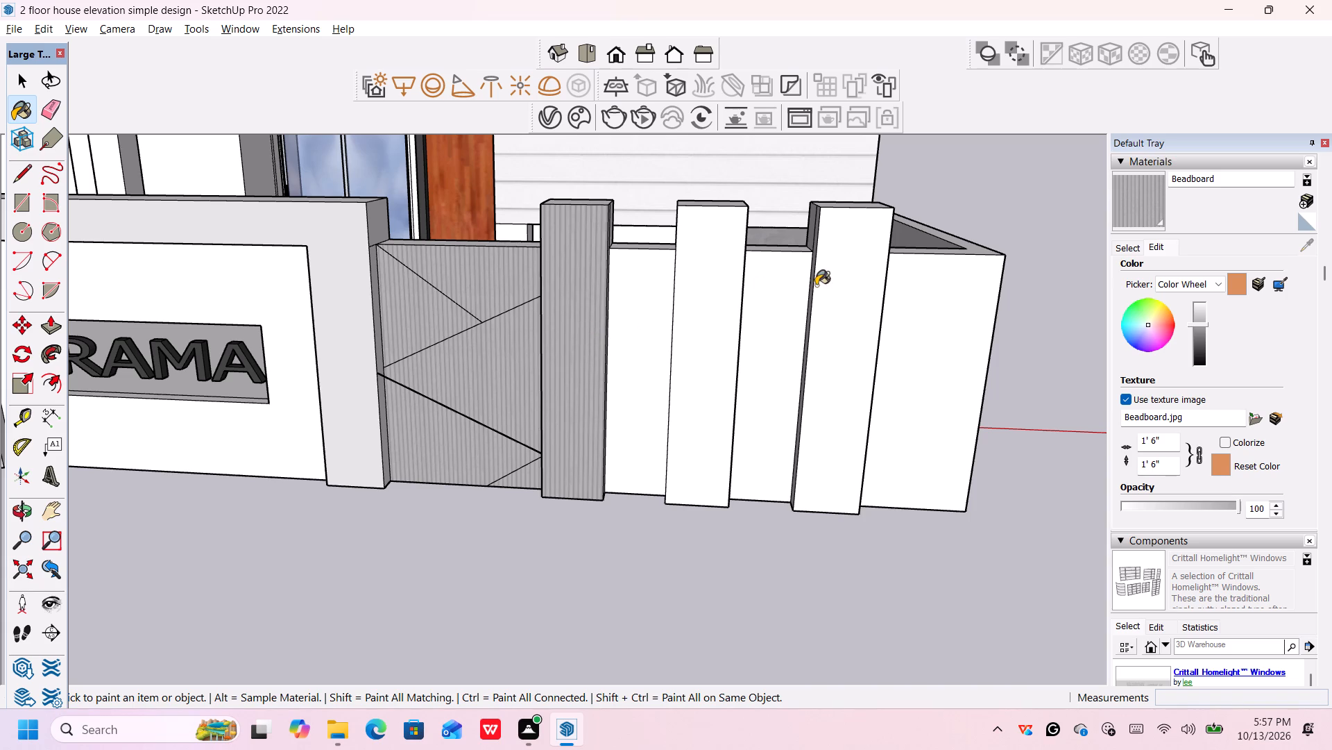
{"action": "left_click", "coordinate": [847, 287]}
Paint the nameplate-facing sides of the first two boundary-wall pillars with Beadboard.
{"action": "scroll", "coordinate": [737, 327], "scroll_direction": "up", "scroll_amount": 2}
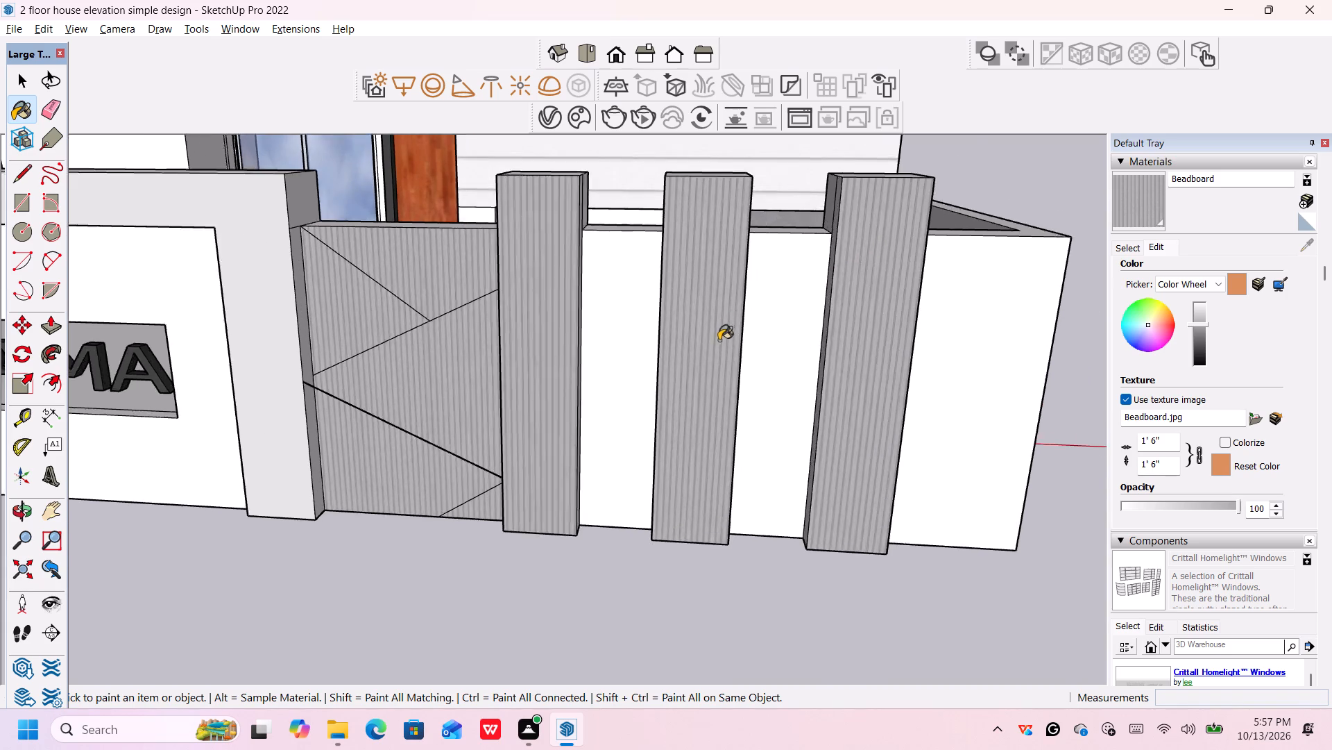
{"action": "scroll", "coordinate": [719, 340], "scroll_direction": "up", "scroll_amount": 3}
{"action": "middle_click_drag", "start_coordinate": [684, 360], "coordinate": [799, 363]}
{"action": "middle_click", "coordinate": [800, 363]}
{"action": "middle_click", "coordinate": [805, 362]}
{"action": "middle_click", "coordinate": [857, 358]}
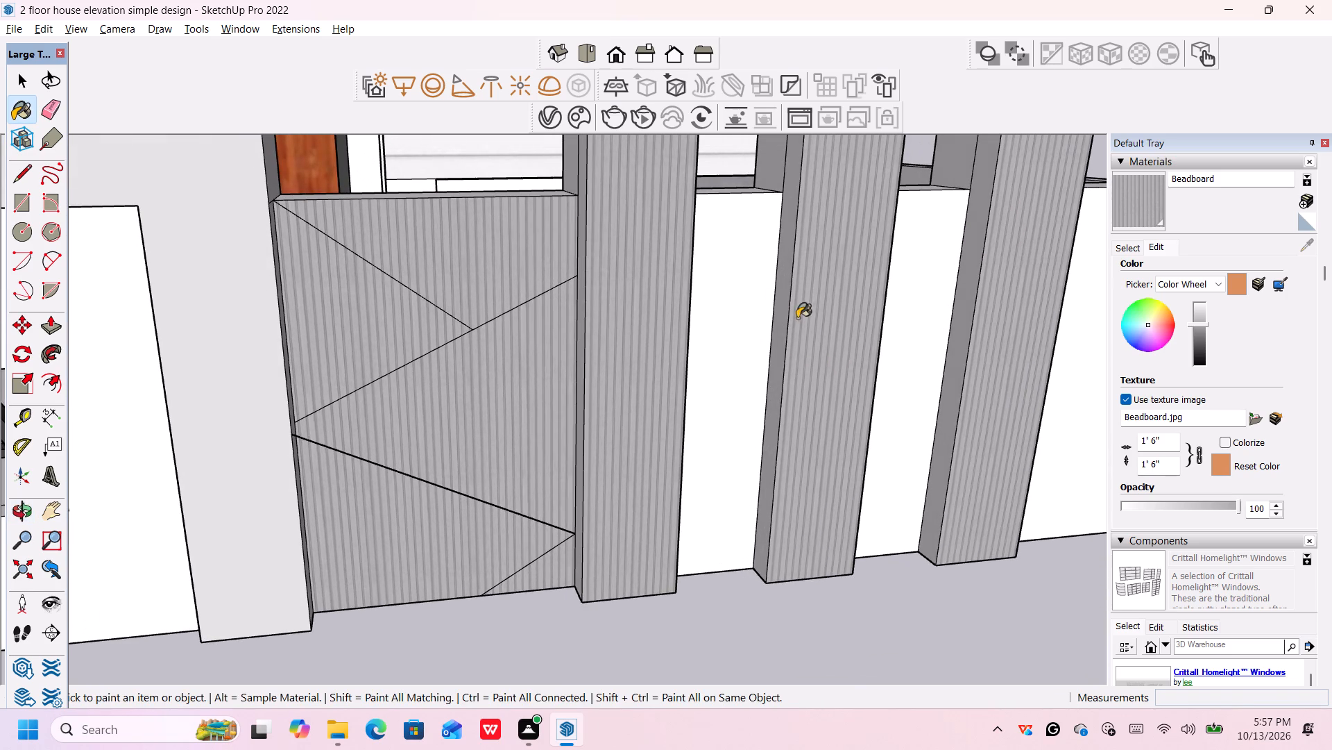
{"action": "left_click", "coordinate": [782, 301]}
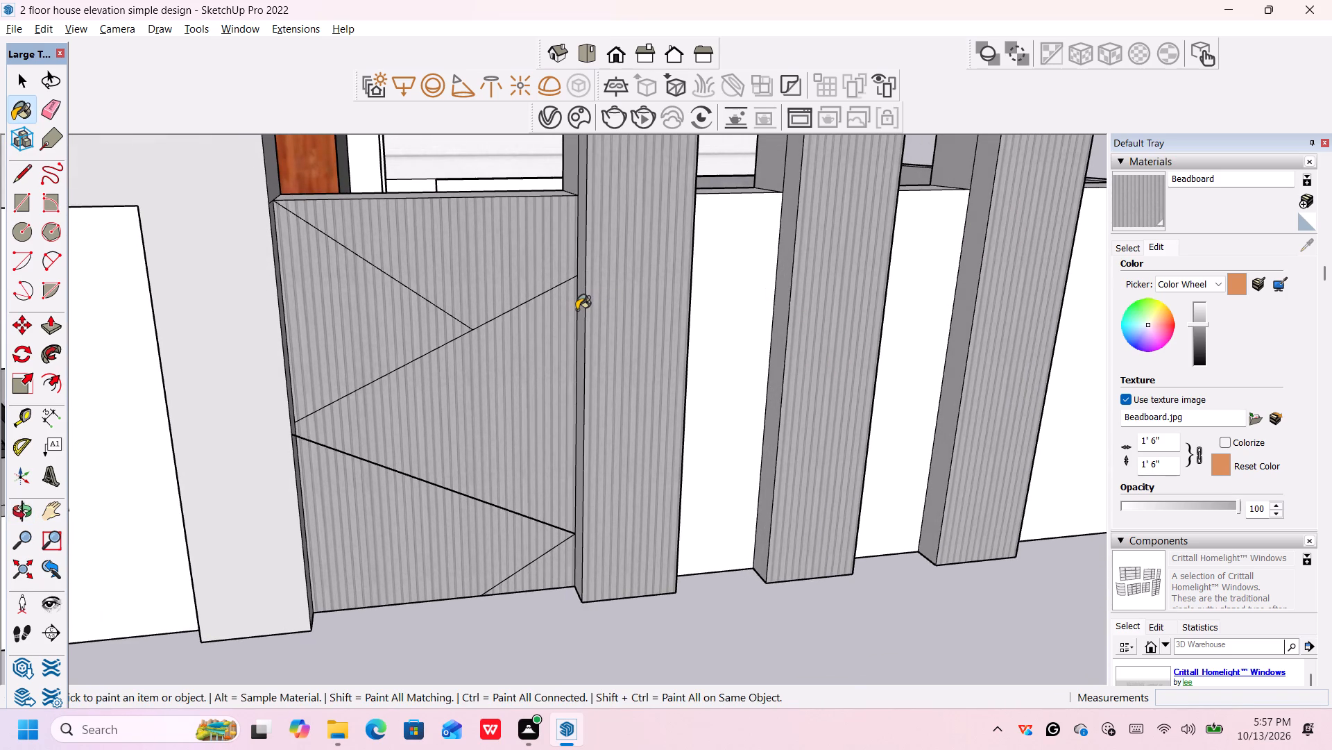
{"action": "left_click", "coordinate": [577, 311]}
{"action": "left_click", "coordinate": [579, 310]}
{"action": "scroll", "coordinate": [586, 310], "scroll_direction": "down", "scroll_amount": 3}
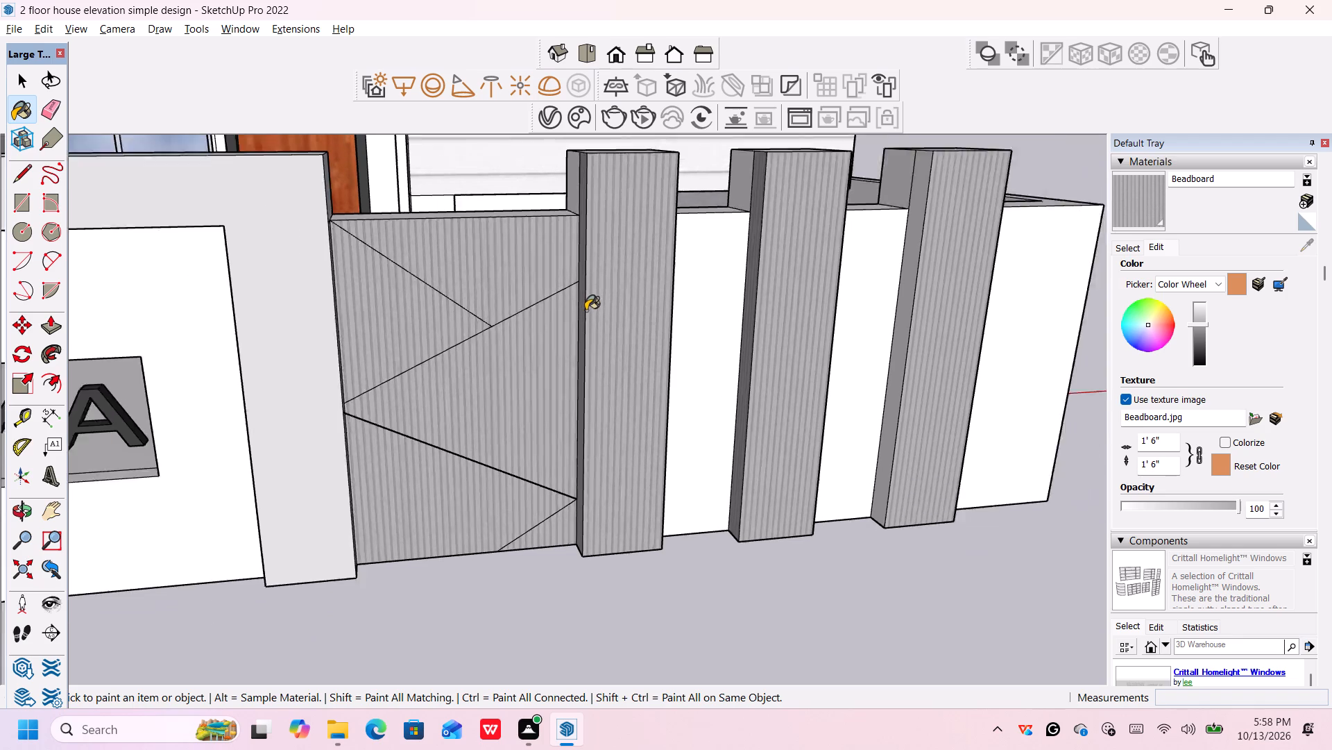
{"action": "scroll", "coordinate": [586, 310], "scroll_direction": "down", "scroll_amount": 3}
{"action": "left_click", "coordinate": [574, 212]}
Paint the top faces of the three pillars and the third pillar's nameplate-facing side with Beadboard.
{"action": "scroll", "coordinate": [586, 201], "scroll_direction": "down", "scroll_amount": 2}
{"action": "middle_click_drag", "start_coordinate": [587, 203], "coordinate": [583, 228]}
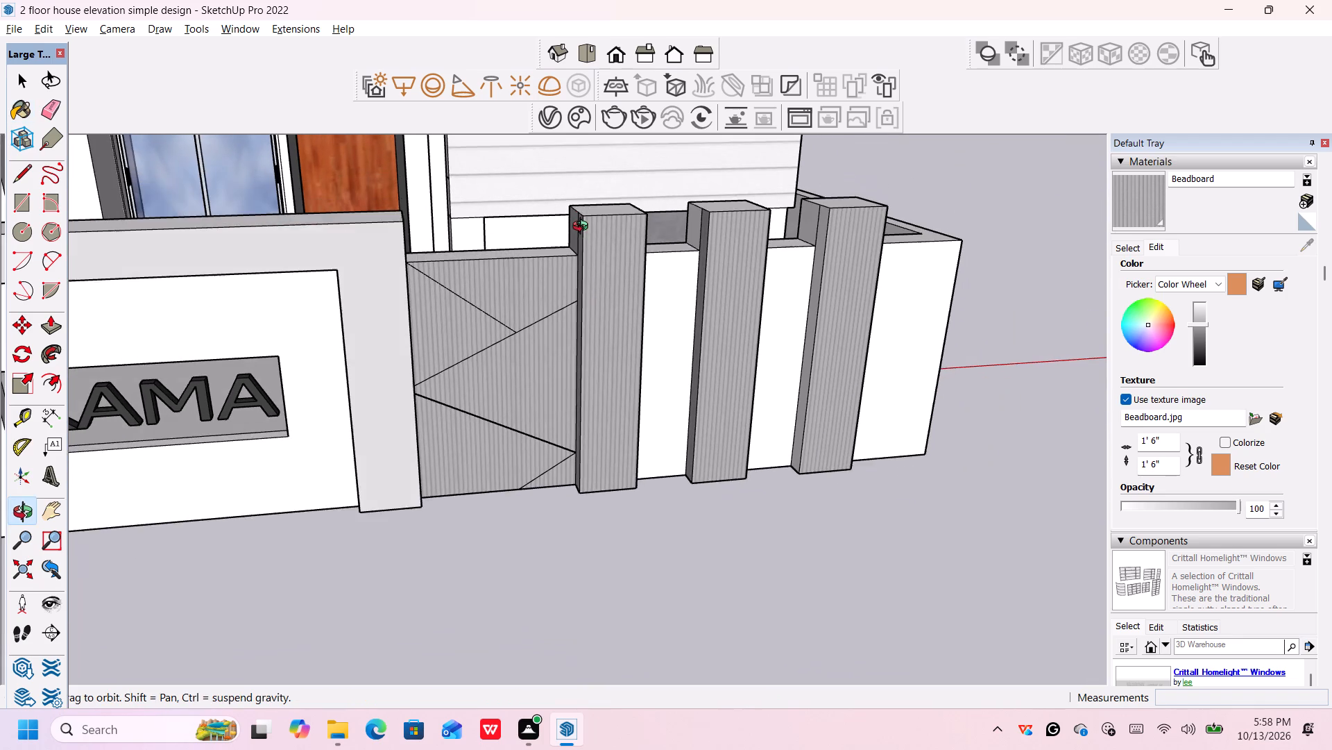
{"action": "middle_click_drag", "start_coordinate": [583, 228], "coordinate": [583, 240]}
{"action": "left_click", "coordinate": [598, 233]}
{"action": "left_click", "coordinate": [715, 223]}
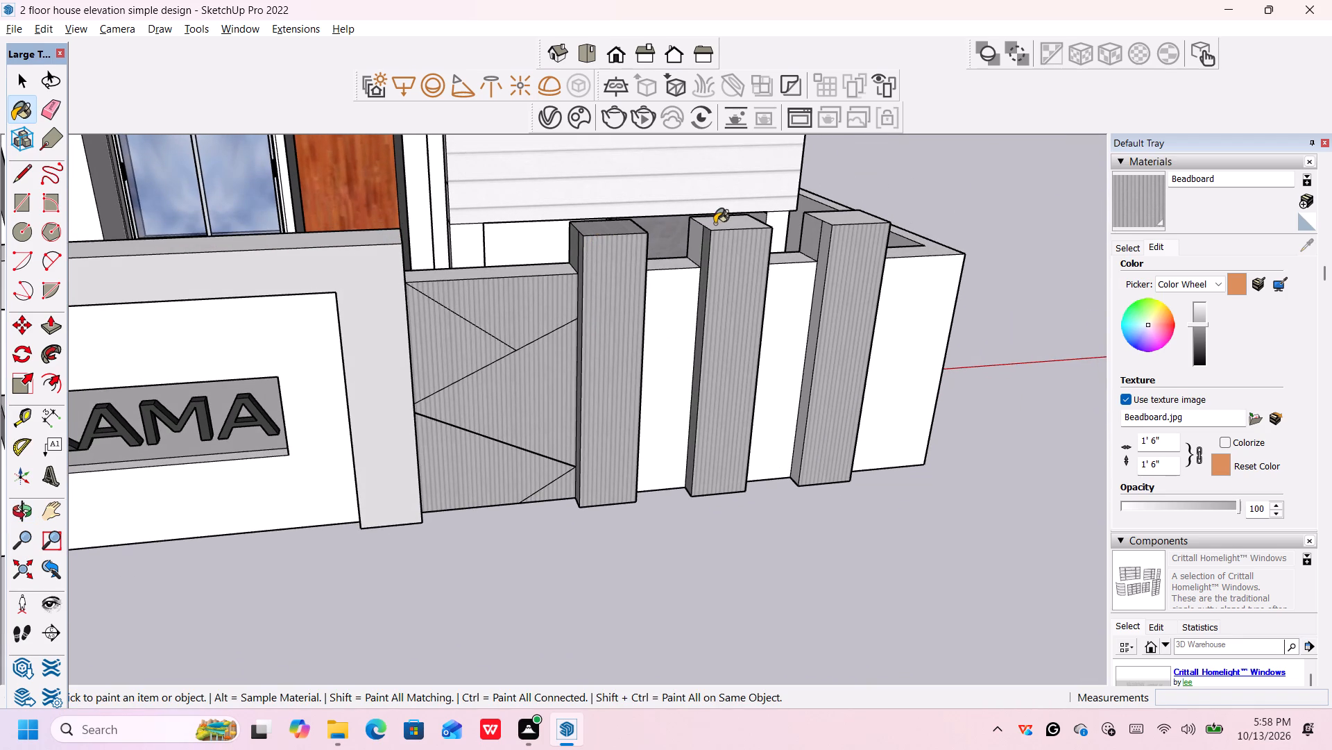
{"action": "left_click", "coordinate": [691, 242]}
{"action": "scroll", "coordinate": [756, 244], "scroll_direction": "down", "scroll_amount": 2}
{"action": "scroll", "coordinate": [828, 226], "scroll_direction": "up", "scroll_amount": 2}
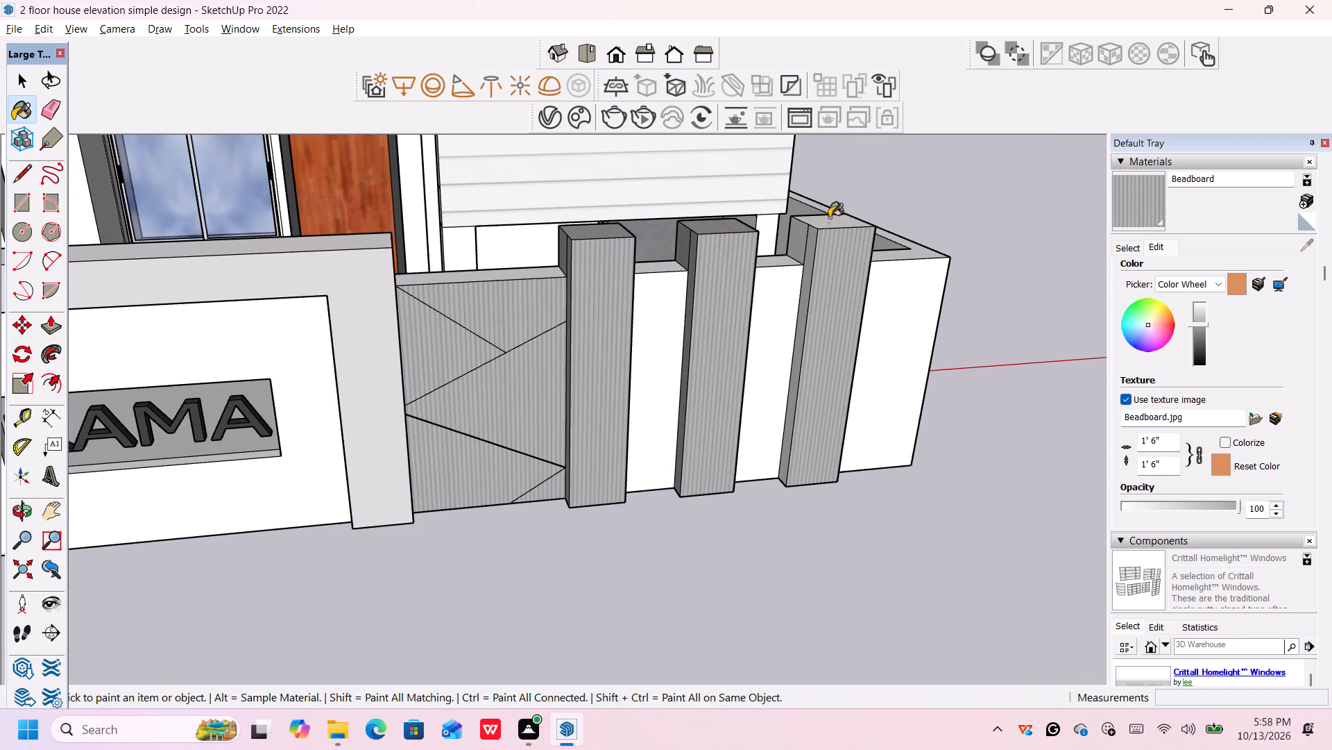
{"action": "left_click", "coordinate": [830, 217]}
{"action": "left_click", "coordinate": [796, 248]}
{"action": "left_click", "coordinate": [812, 250]}
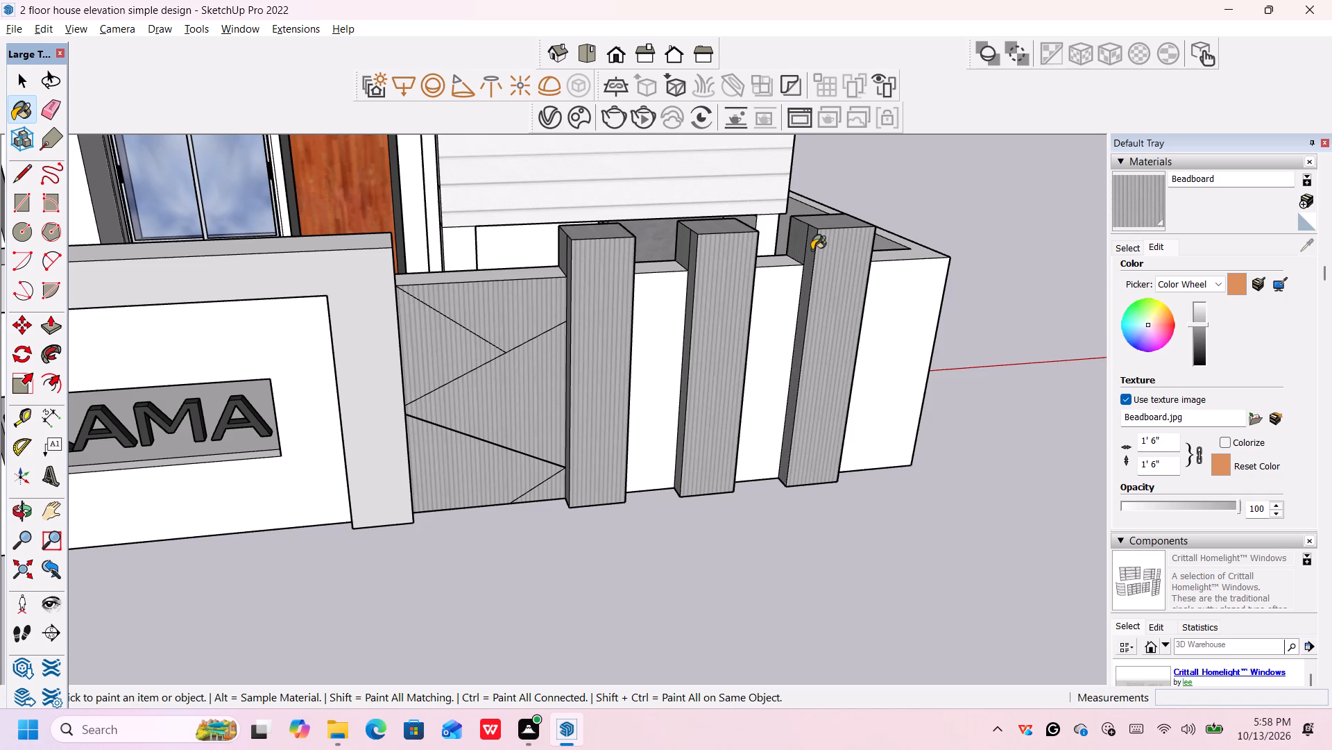
Paint the corner-facing sides of all three boundary-wall pillars with Beadboard.
{"action": "middle_click_drag", "start_coordinate": [812, 265], "coordinate": [765, 286]}
{"action": "middle_click_drag", "start_coordinate": [733, 314], "coordinate": [452, 297]}
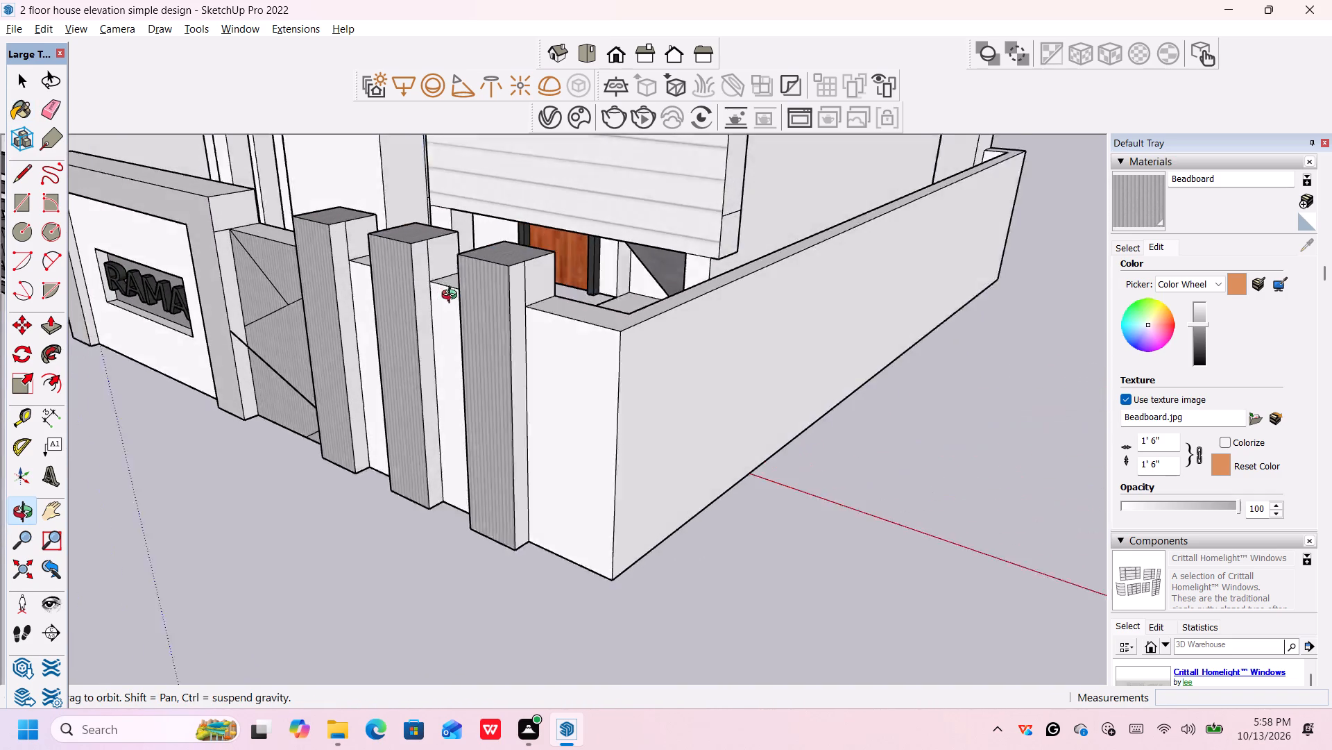
{"action": "middle_click_drag", "start_coordinate": [452, 297], "coordinate": [450, 293]}
{"action": "scroll", "coordinate": [444, 290], "scroll_direction": "down", "scroll_amount": 1}
{"action": "scroll", "coordinate": [409, 263], "scroll_direction": "up", "scroll_amount": 2}
{"action": "left_click", "coordinate": [405, 264]}
{"action": "left_click", "coordinate": [417, 254]}
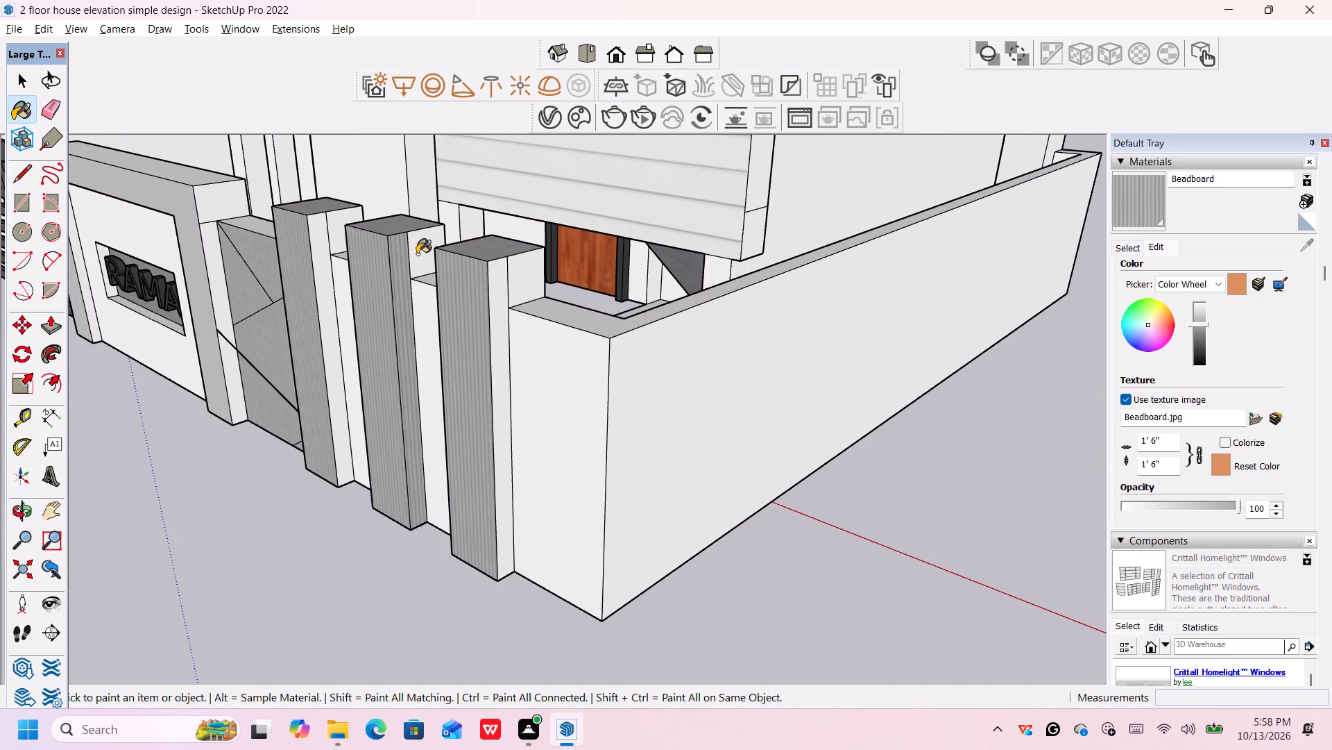
{"action": "left_click", "coordinate": [340, 235]}
{"action": "left_click", "coordinate": [316, 244]}
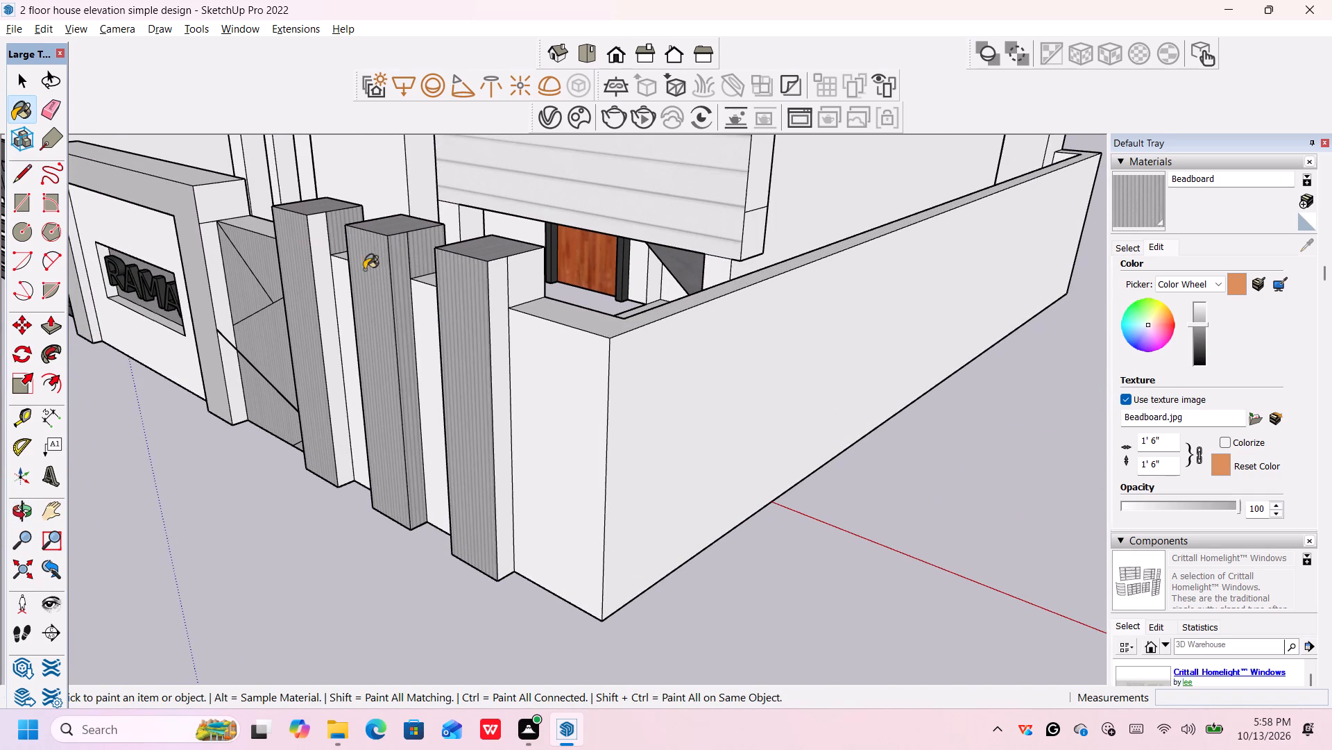
{"action": "left_click", "coordinate": [499, 283]}
{"action": "left_click", "coordinate": [513, 274]}
Examine the three beadboard pillars from the inner side of the boundary wall for unpainted faces.
{"action": "scroll", "coordinate": [536, 249], "scroll_direction": "down", "scroll_amount": 6}
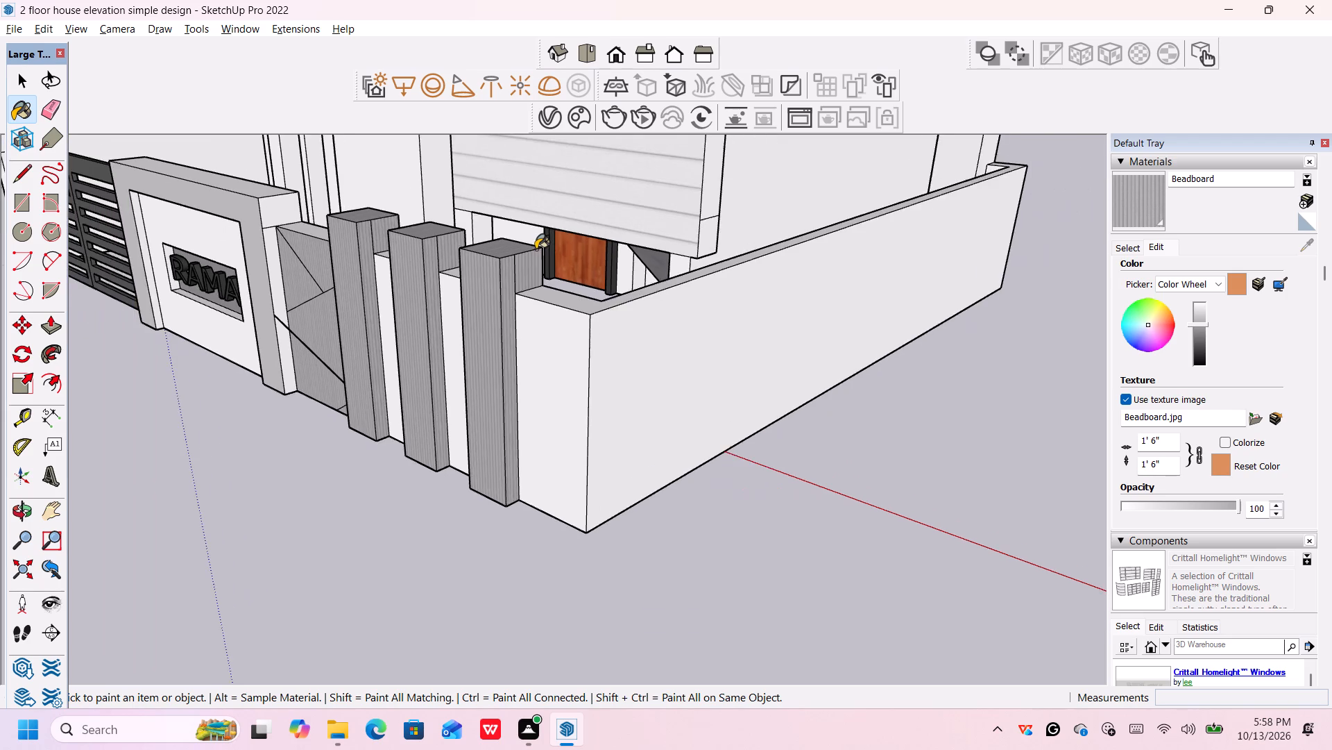
{"action": "scroll", "coordinate": [536, 249], "scroll_direction": "down", "scroll_amount": 3}
{"action": "middle_click_drag", "start_coordinate": [539, 263], "coordinate": [523, 458]}
{"action": "middle_click_drag", "start_coordinate": [523, 460], "coordinate": [173, 346]}
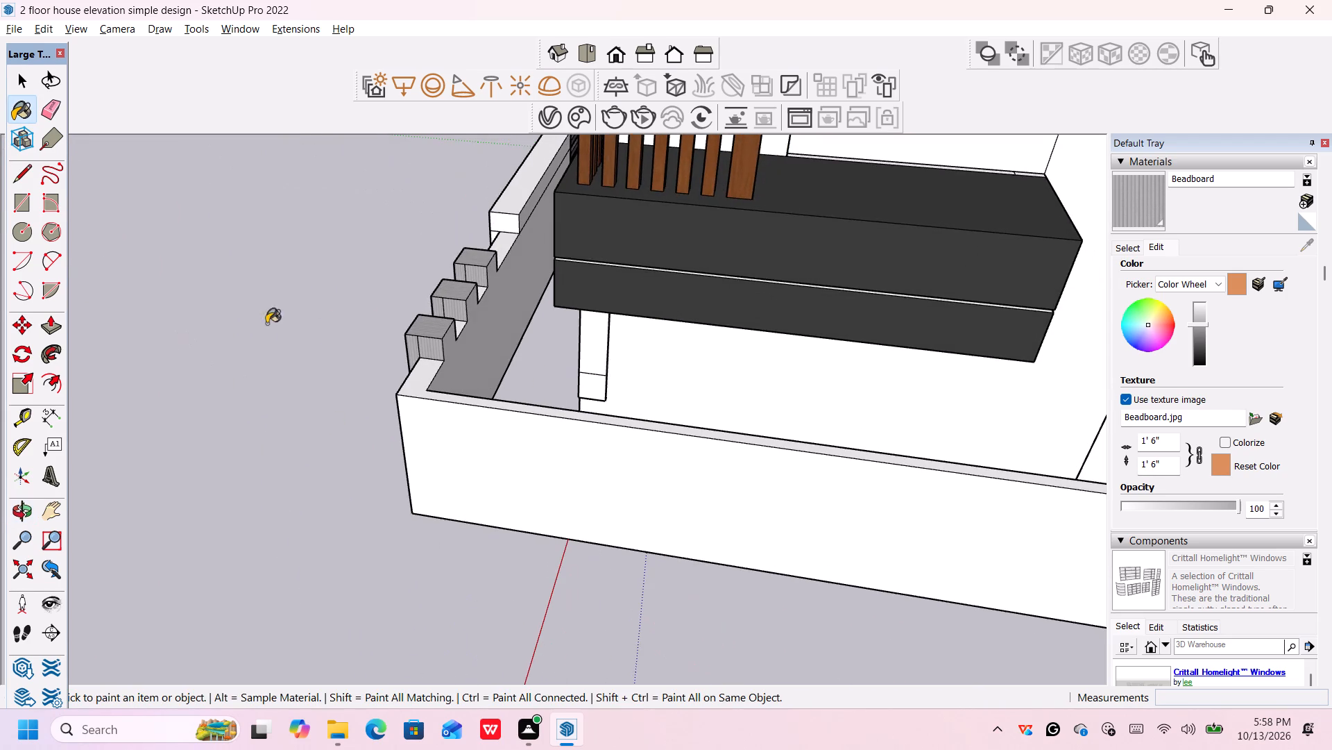
{"action": "scroll", "coordinate": [452, 311], "scroll_direction": "up", "scroll_amount": 6}
{"action": "scroll", "coordinate": [484, 287], "scroll_direction": "down", "scroll_amount": 4}
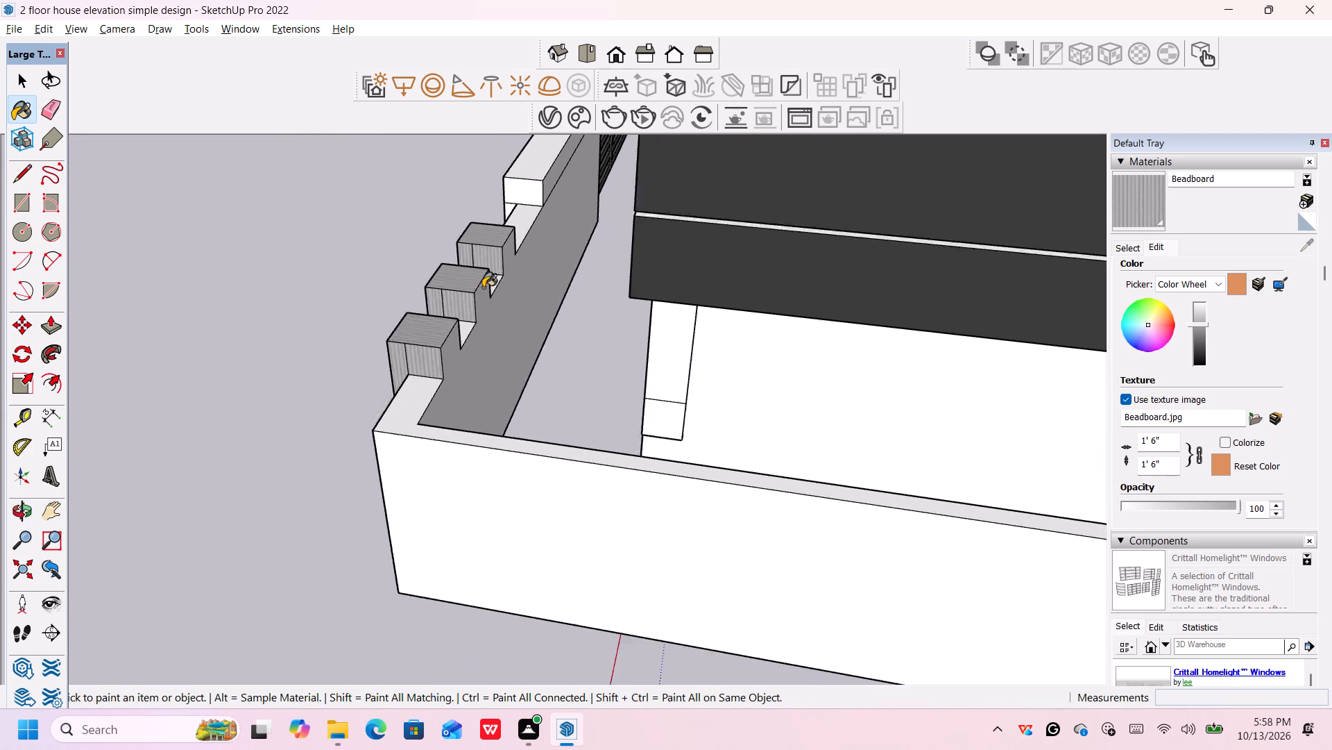
{"action": "scroll", "coordinate": [483, 287], "scroll_direction": "down", "scroll_amount": 10}
{"action": "middle_click_drag", "start_coordinate": [259, 429], "coordinate": [692, 422]}
{"action": "middle_click", "coordinate": [692, 422]}
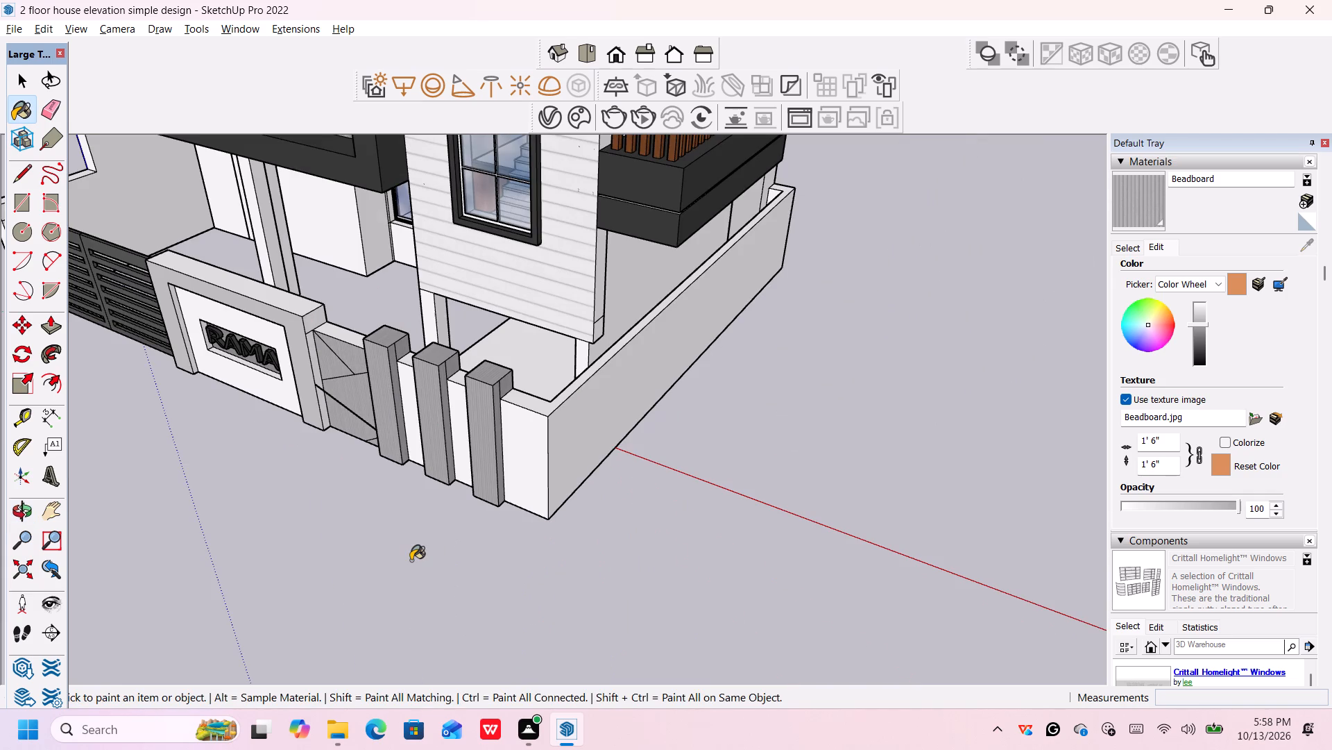
Examine the beadboard pillars and lined panel against the nameplate wall, gate and whole front elevation.
{"action": "scroll", "coordinate": [412, 556], "scroll_direction": "down", "scroll_amount": 3}
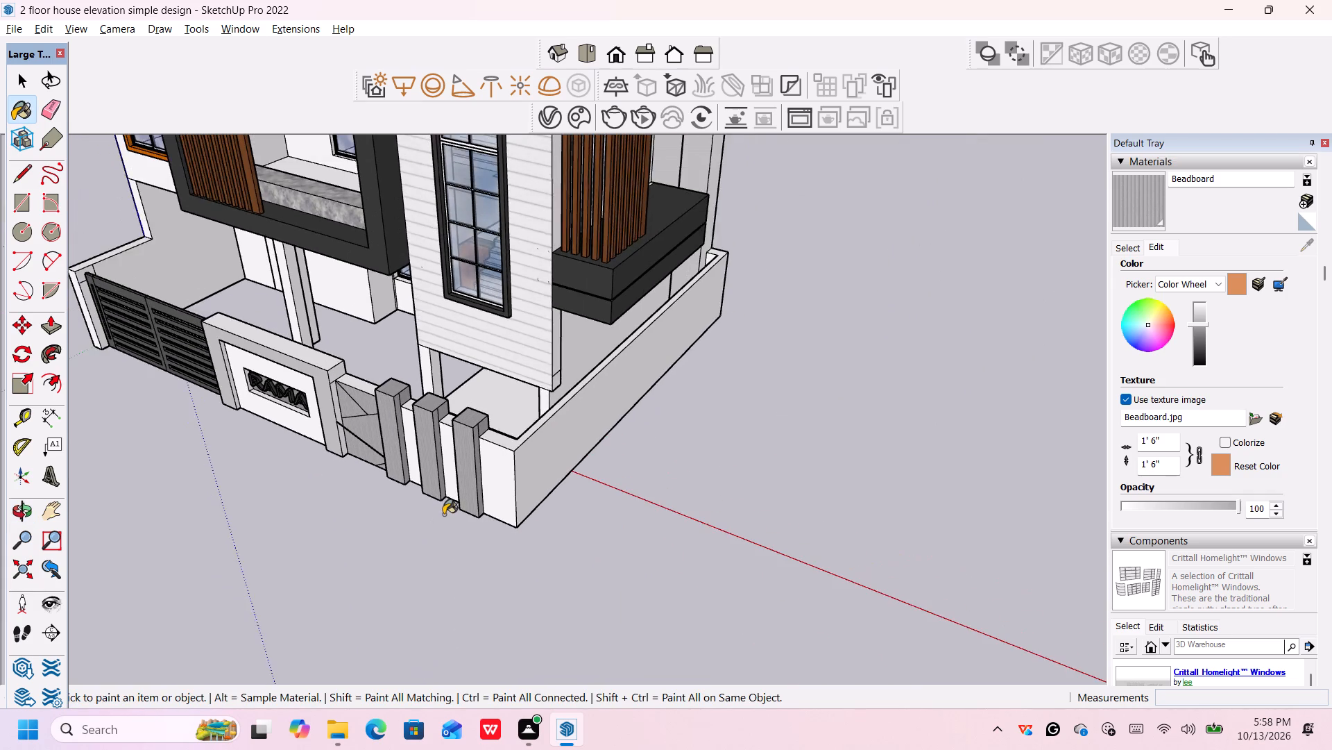
{"action": "scroll", "coordinate": [443, 515], "scroll_direction": "down", "scroll_amount": 6}
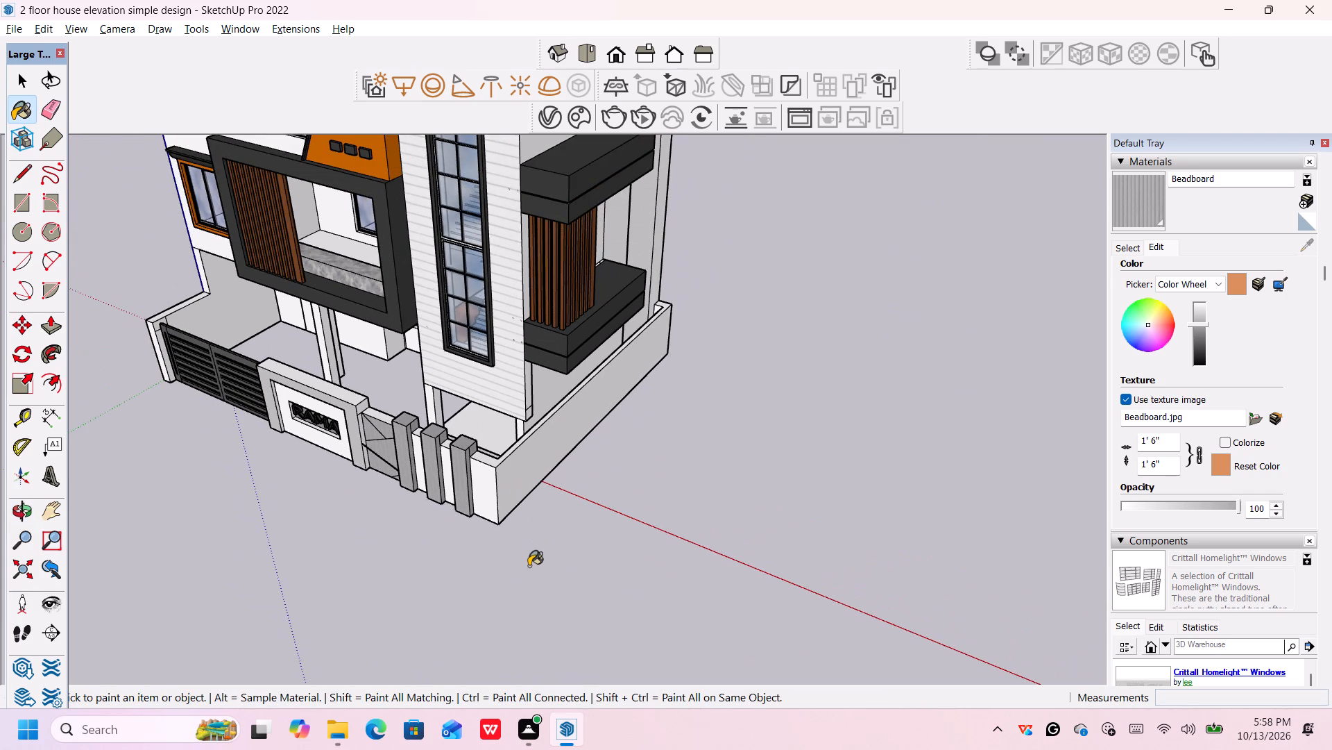
{"action": "middle_click_drag", "start_coordinate": [484, 575], "coordinate": [602, 577]}
{"action": "middle_click_drag", "start_coordinate": [605, 577], "coordinate": [624, 577]}
{"action": "middle_click_drag", "start_coordinate": [336, 638], "coordinate": [610, 623]}
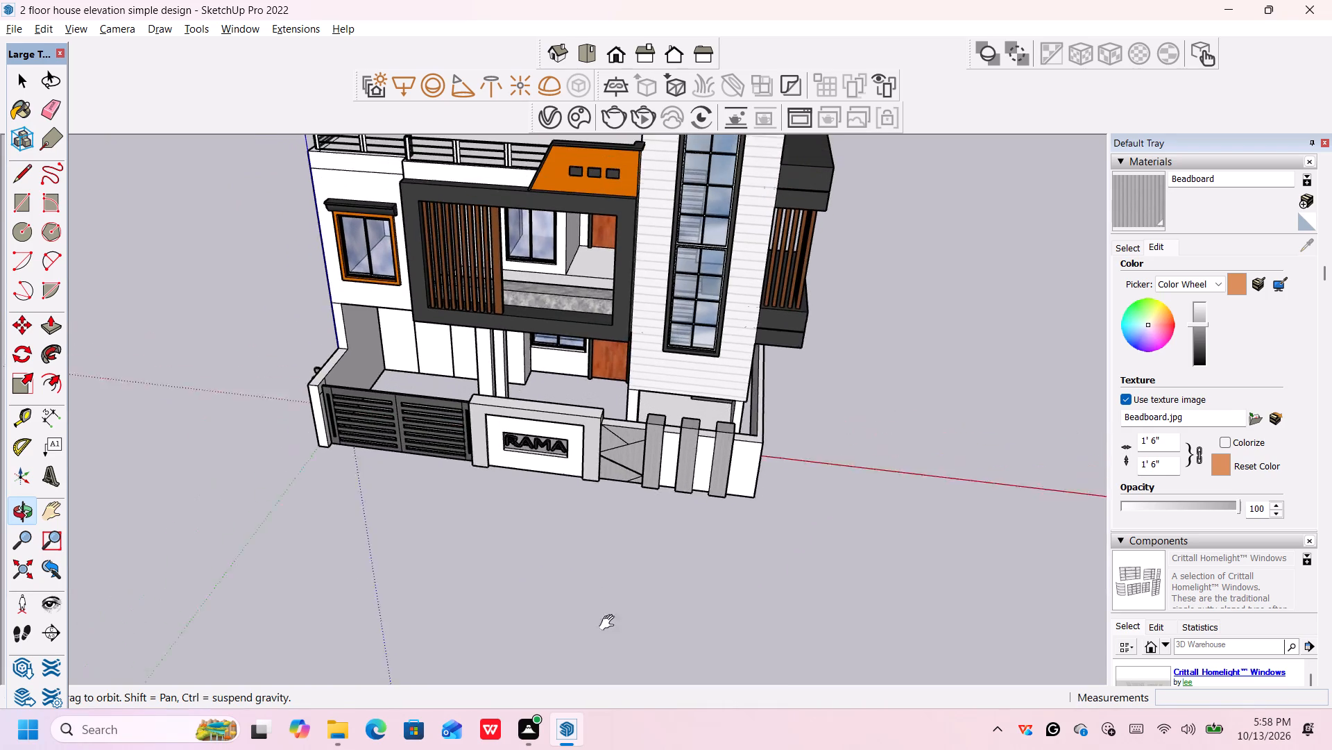
{"action": "middle_click_drag", "start_coordinate": [610, 623], "coordinate": [595, 644]}
{"action": "scroll", "coordinate": [612, 604], "scroll_direction": "up", "scroll_amount": 3}
{"action": "middle_click_drag", "start_coordinate": [672, 597], "coordinate": [672, 588]}
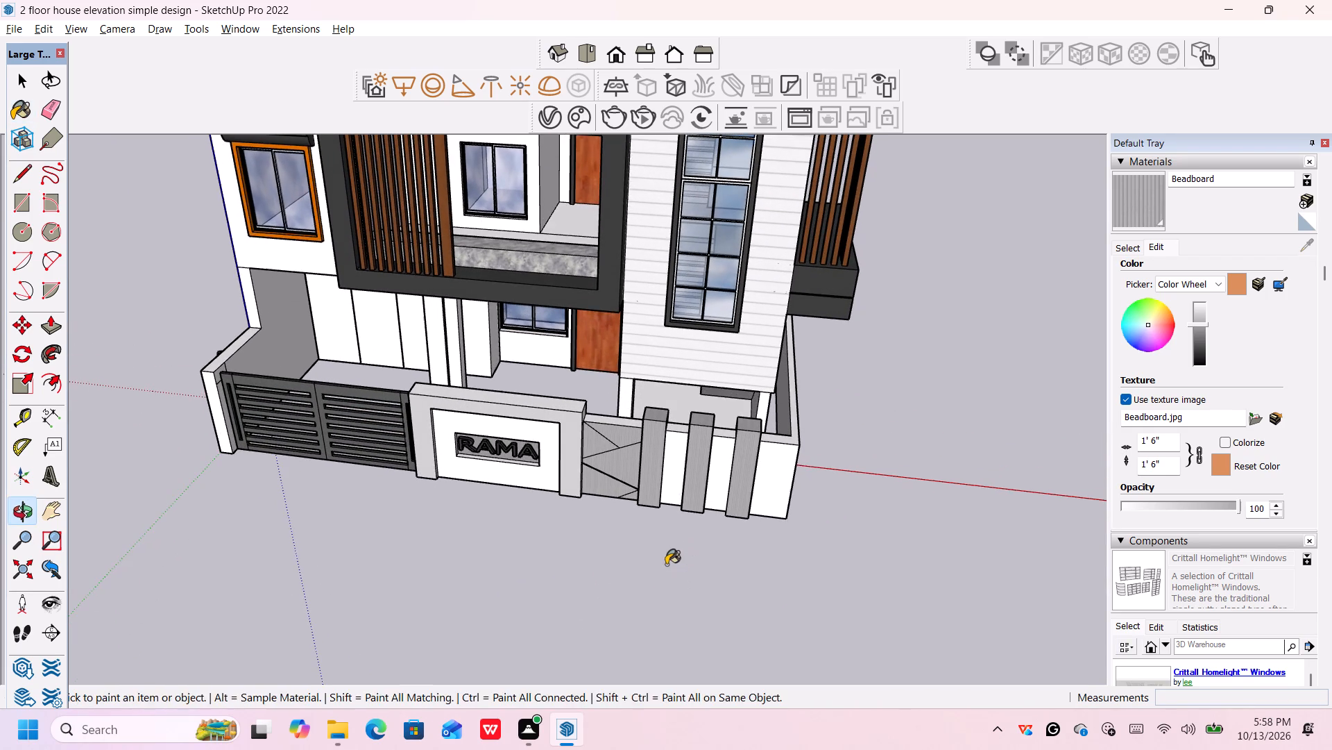
{"action": "middle_click_drag", "start_coordinate": [666, 560], "coordinate": [670, 583], "text": "shift"}
{"action": "scroll", "coordinate": [649, 544], "scroll_direction": "up", "scroll_amount": 4}
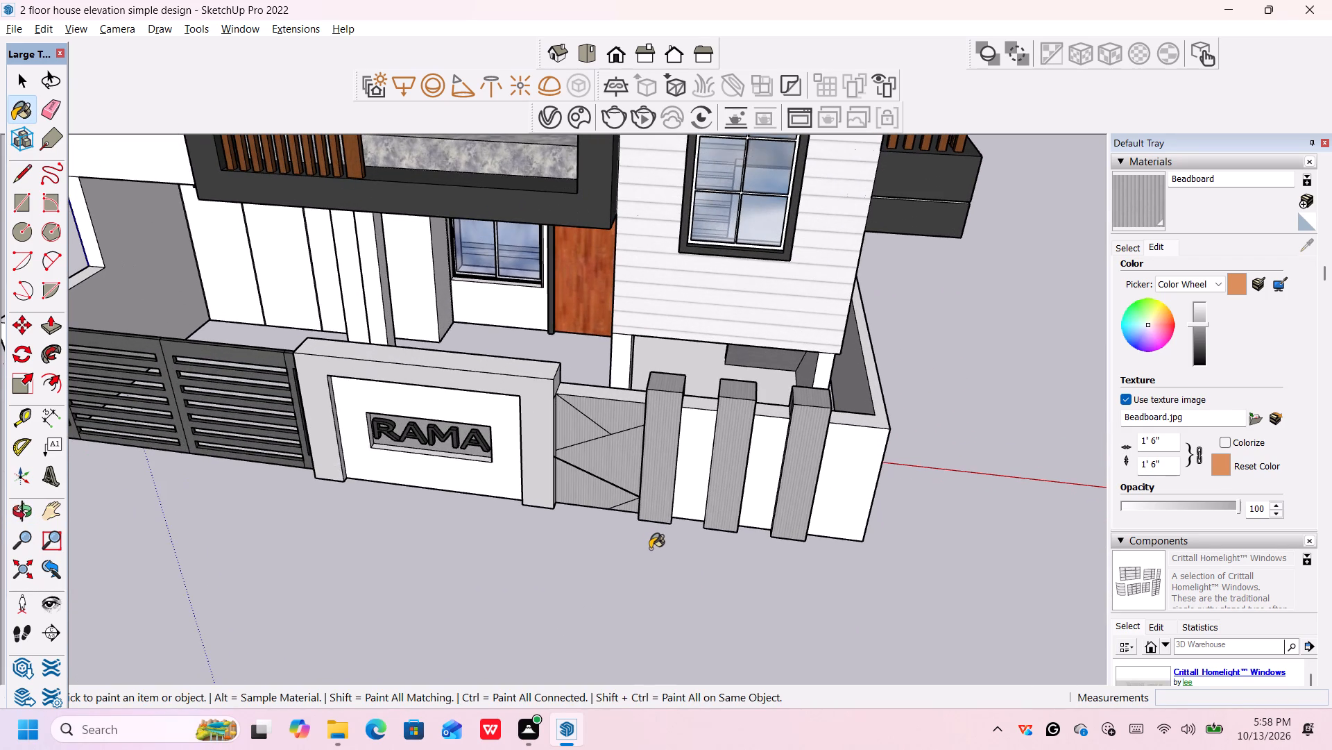
{"action": "middle_click_drag", "start_coordinate": [650, 553], "coordinate": [648, 547]}
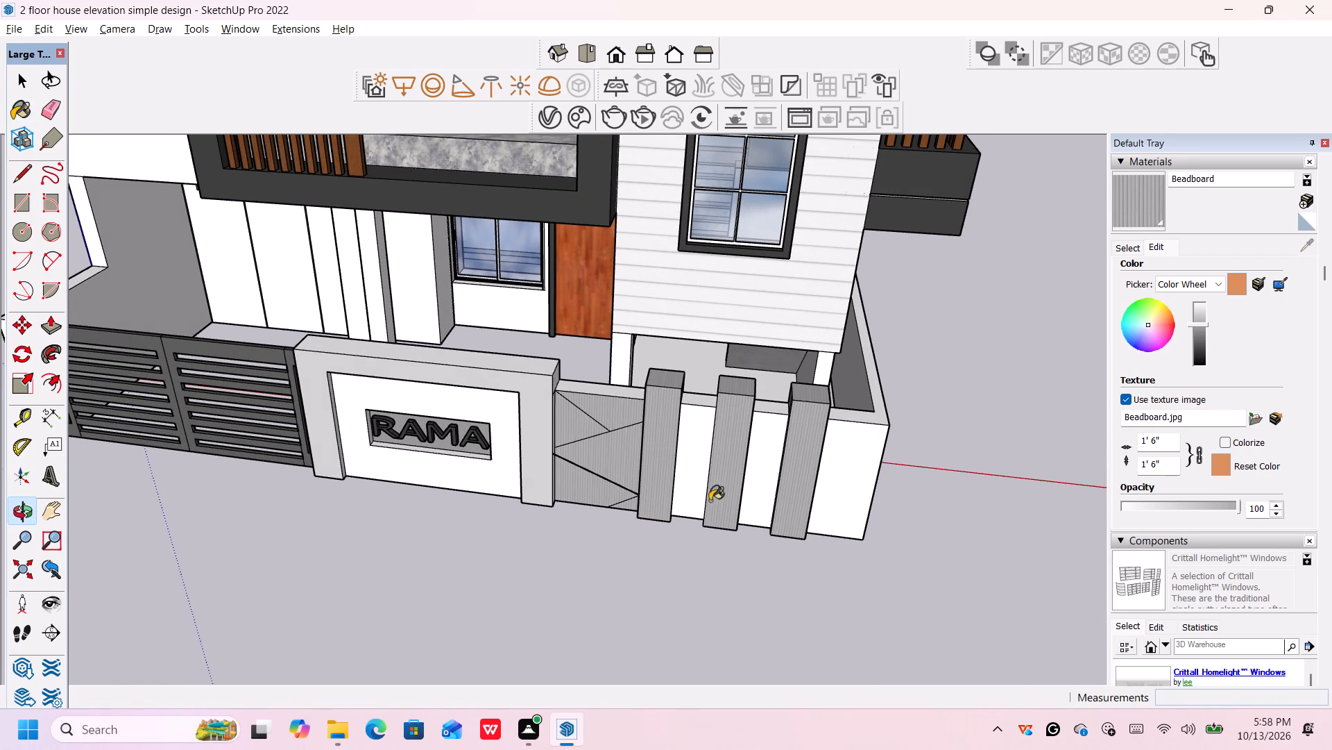
{"action": "scroll", "coordinate": [704, 574], "scroll_direction": "down", "scroll_amount": 4}
{"action": "middle_click_drag", "start_coordinate": [694, 617], "coordinate": [699, 702]}
{"action": "scroll", "coordinate": [701, 660], "scroll_direction": "up", "scroll_amount": 2}
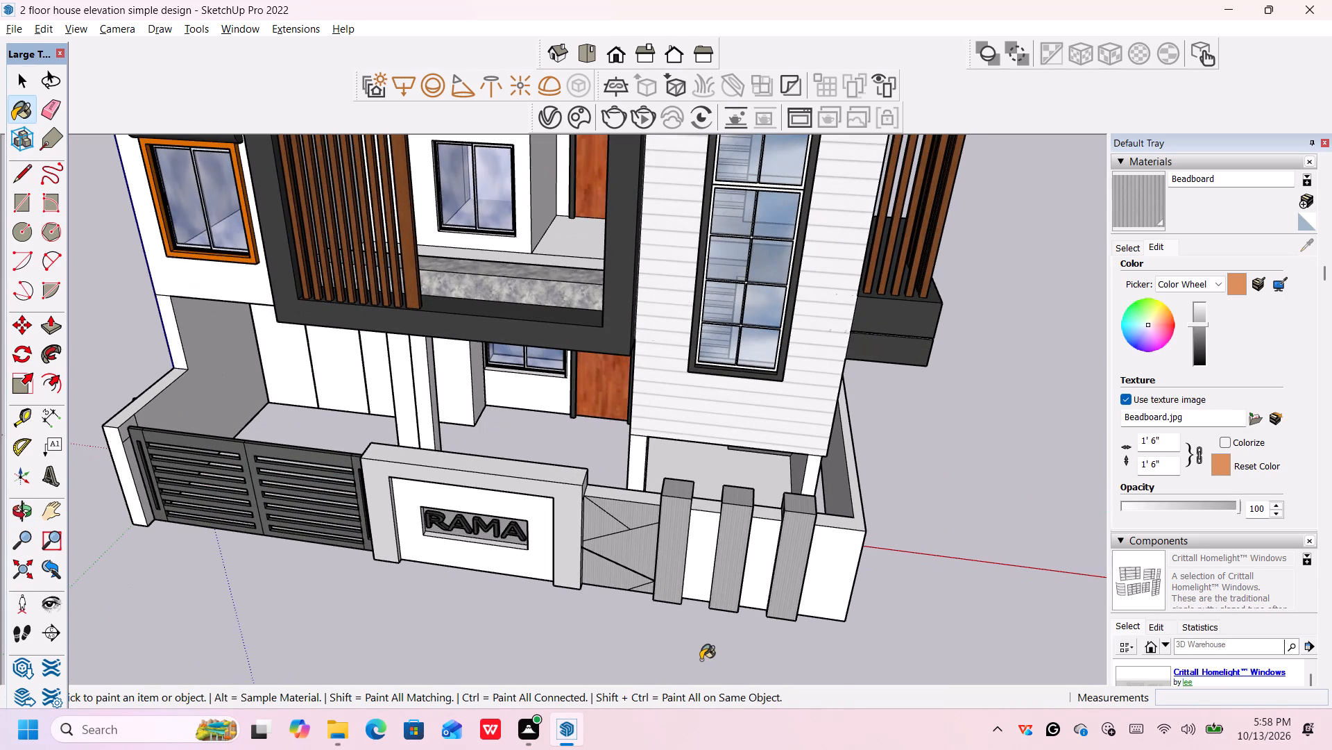
{"action": "key", "text": "space"}
{"action": "middle_click", "coordinate": [701, 661]}
{"action": "middle_click_drag", "start_coordinate": [701, 662], "coordinate": [697, 652], "text": "shift"}
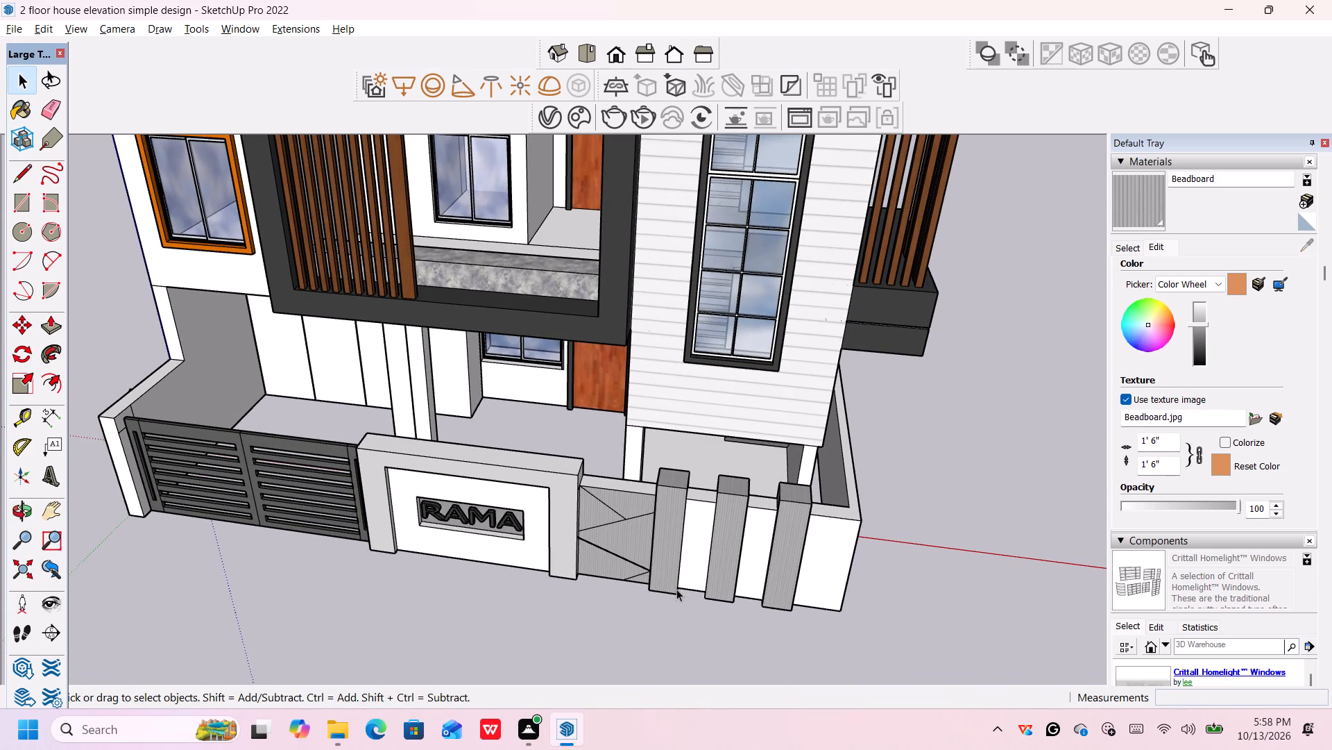
{"action": "scroll", "coordinate": [676, 589], "scroll_direction": "up", "scroll_amount": 4}
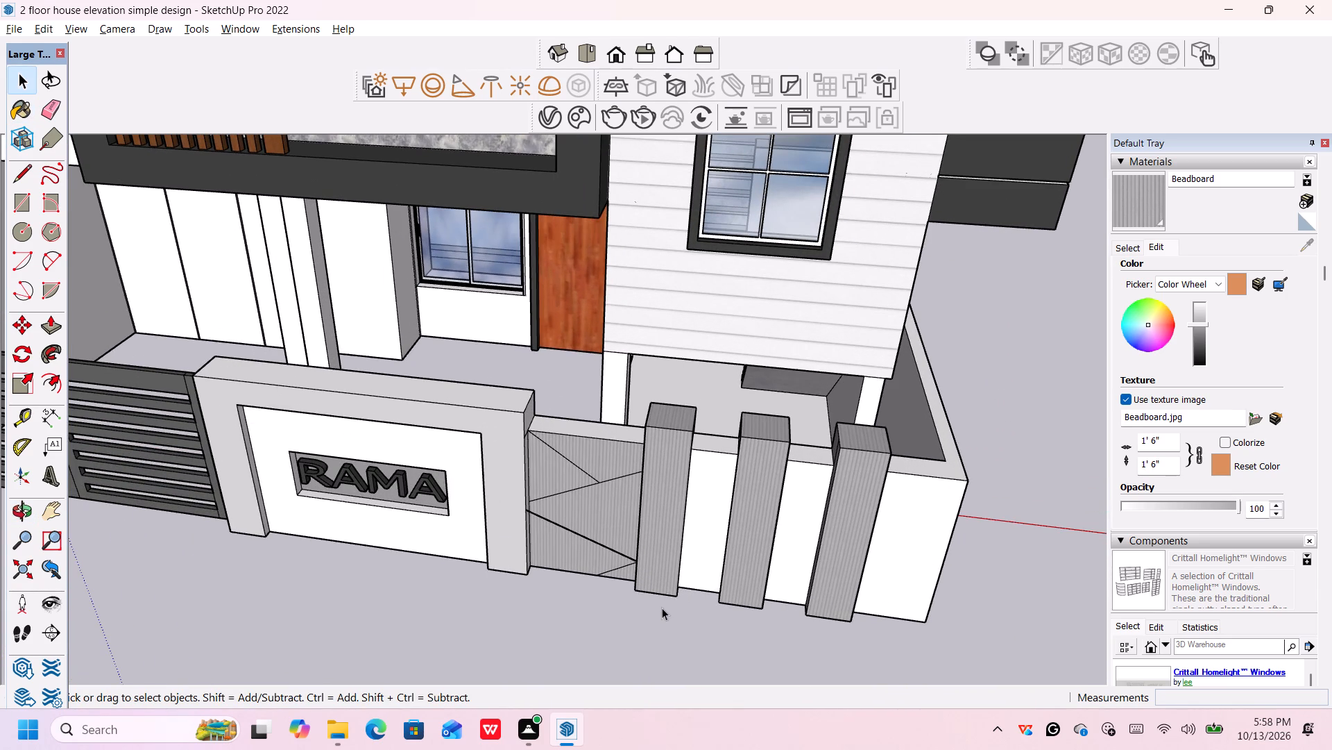
{"action": "scroll", "coordinate": [662, 609], "scroll_direction": "down", "scroll_amount": 4}
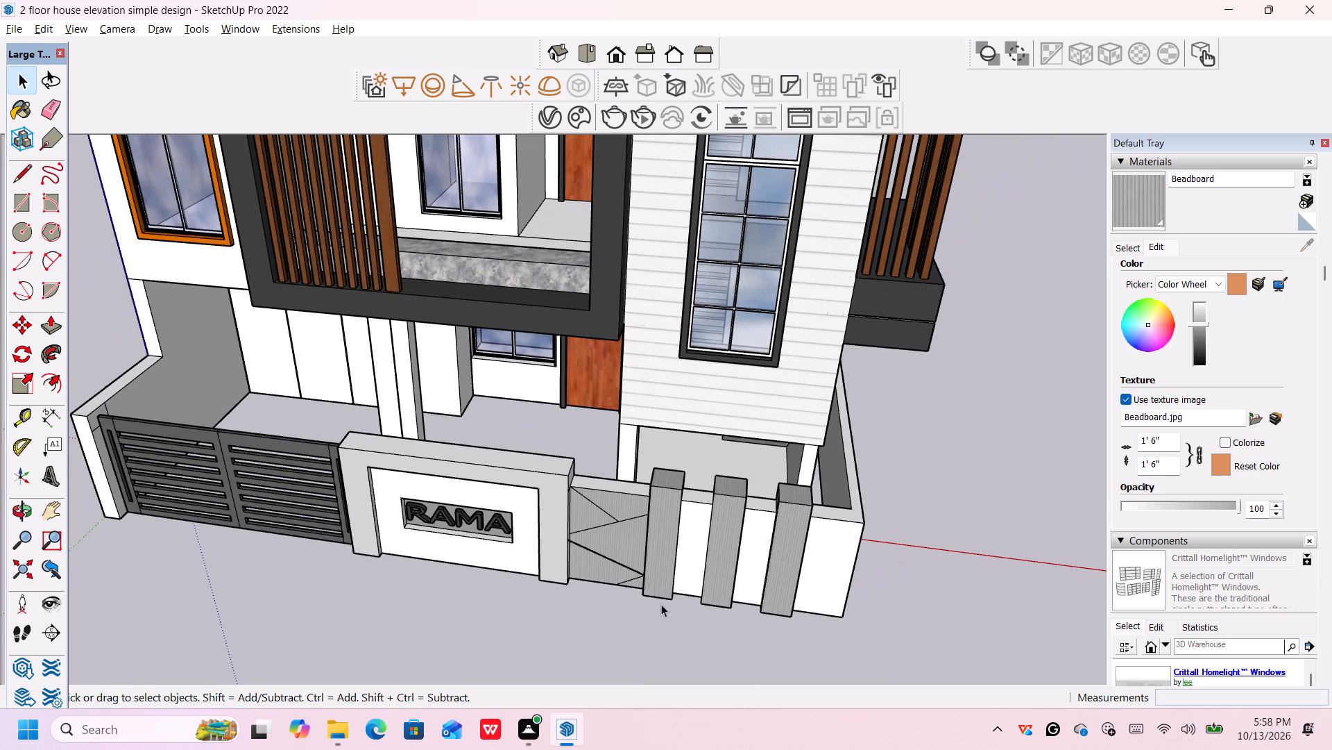
{"action": "scroll", "coordinate": [660, 635], "scroll_direction": "down", "scroll_amount": 9}
{"action": "scroll", "coordinate": [780, 547], "scroll_direction": "down", "scroll_amount": 4}
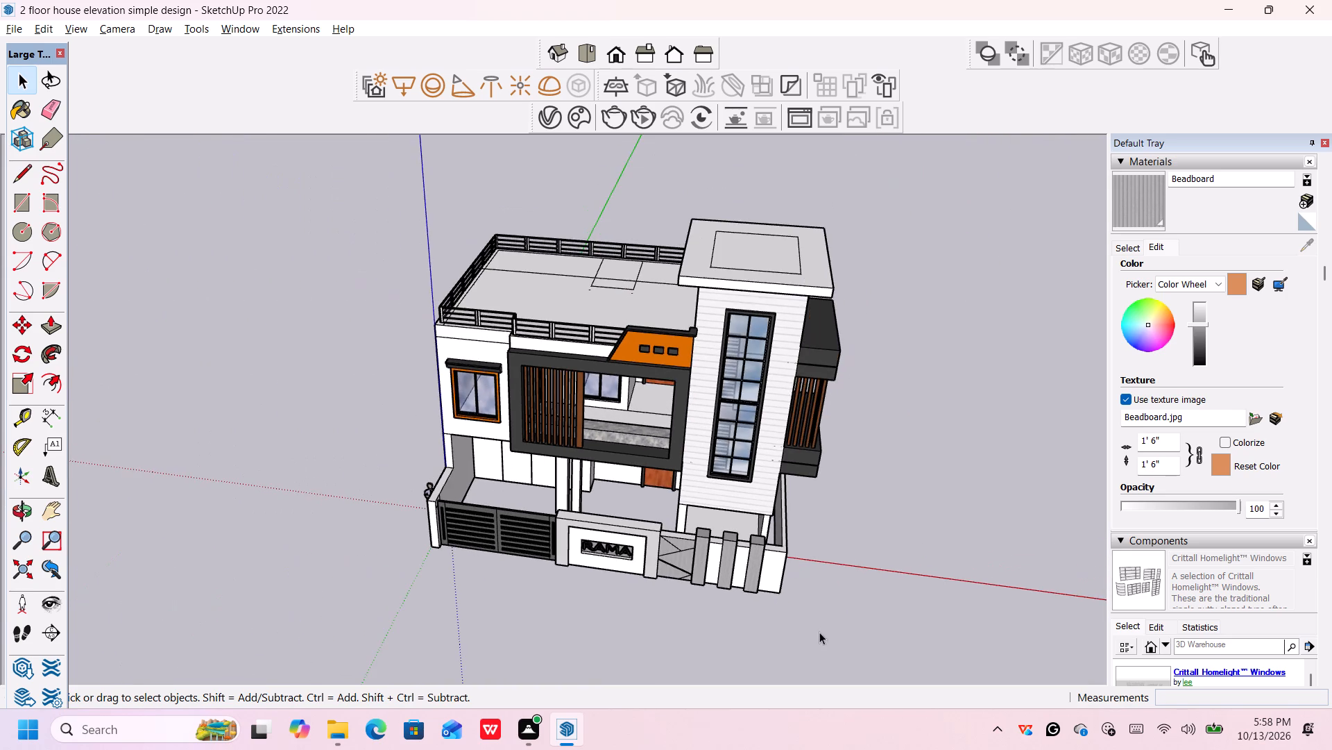
{"action": "middle_click_drag", "start_coordinate": [821, 635], "coordinate": [799, 519]}
{"action": "middle_click_drag", "start_coordinate": [857, 629], "coordinate": [877, 491]}
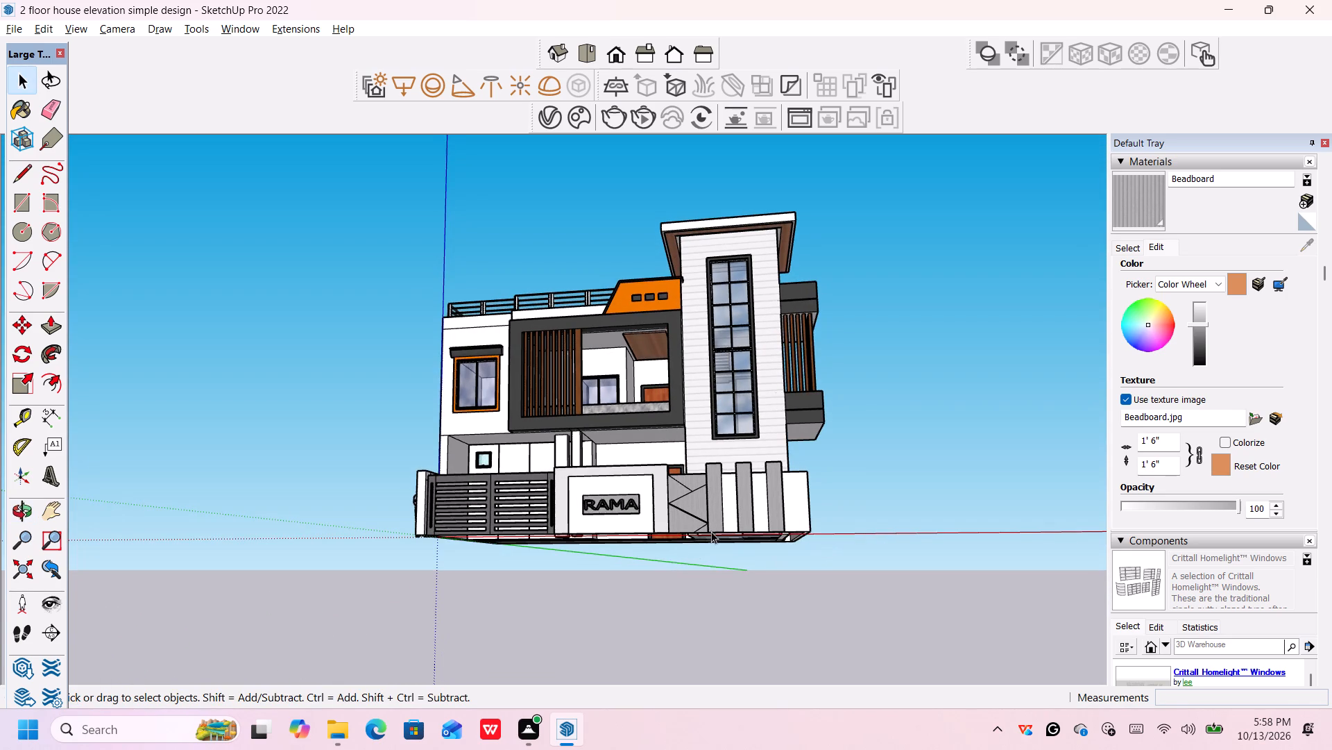
{"action": "middle_click_drag", "start_coordinate": [747, 485], "coordinate": [776, 585]}
{"action": "scroll", "coordinate": [735, 547], "scroll_direction": "up", "scroll_amount": 6}
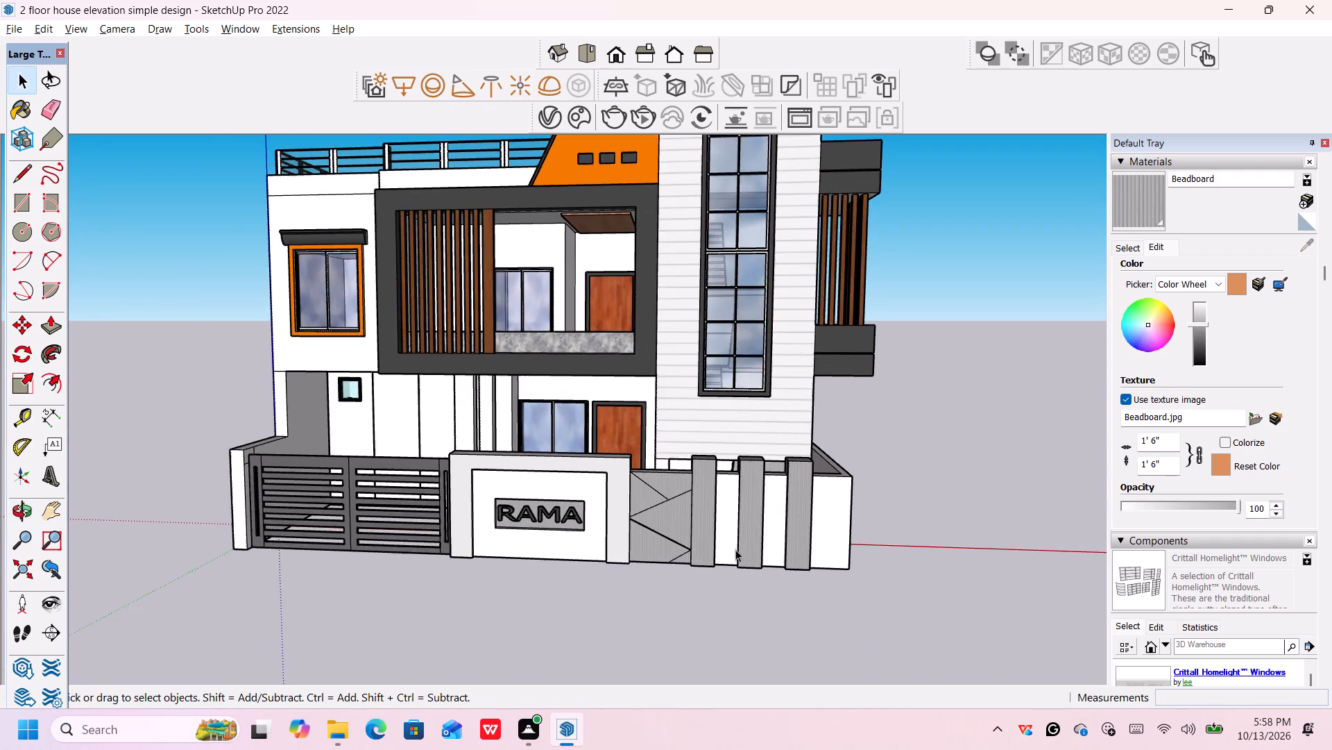
Draw two slanted lines across the first pillar's front face, rising toward the wall's corner end, about 1' 8" upper and 1' 9" lower.
{"action": "scroll", "coordinate": [728, 544], "scroll_direction": "up", "scroll_amount": 4}
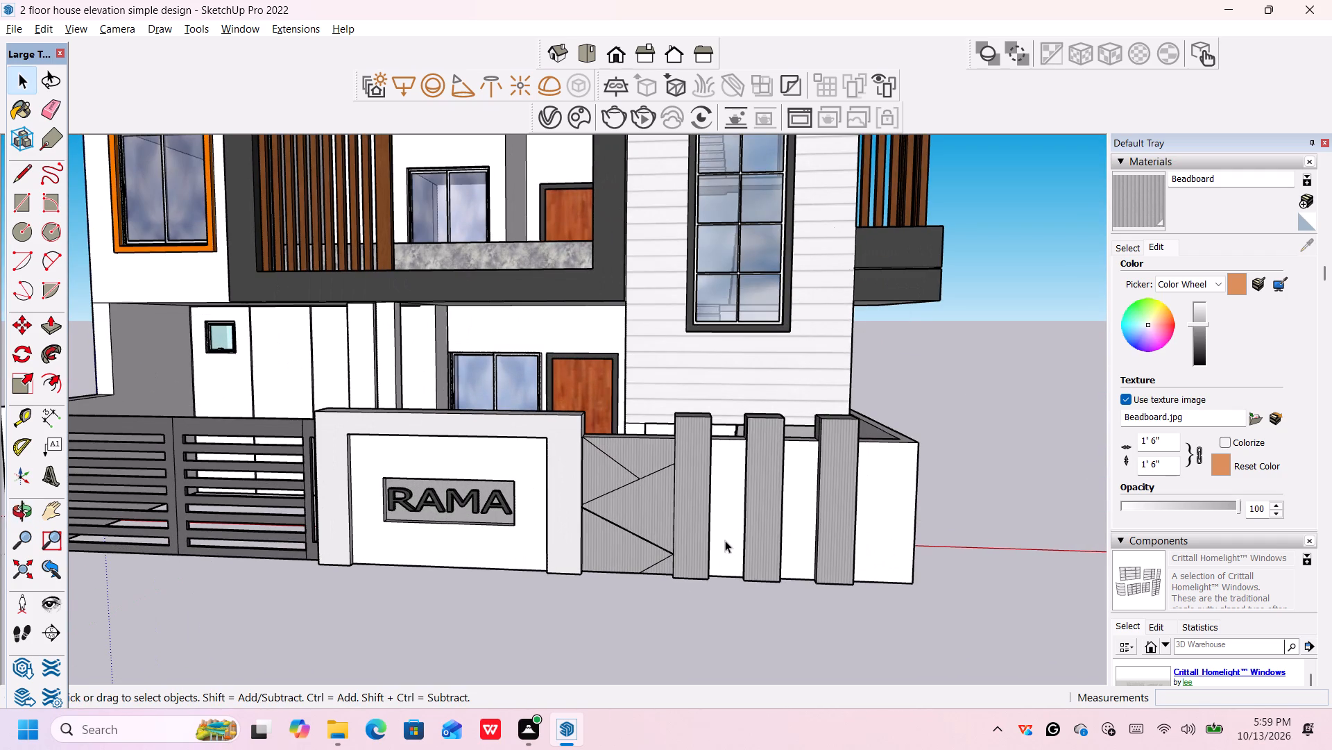
{"action": "scroll", "coordinate": [731, 502], "scroll_direction": "up", "scroll_amount": 1}
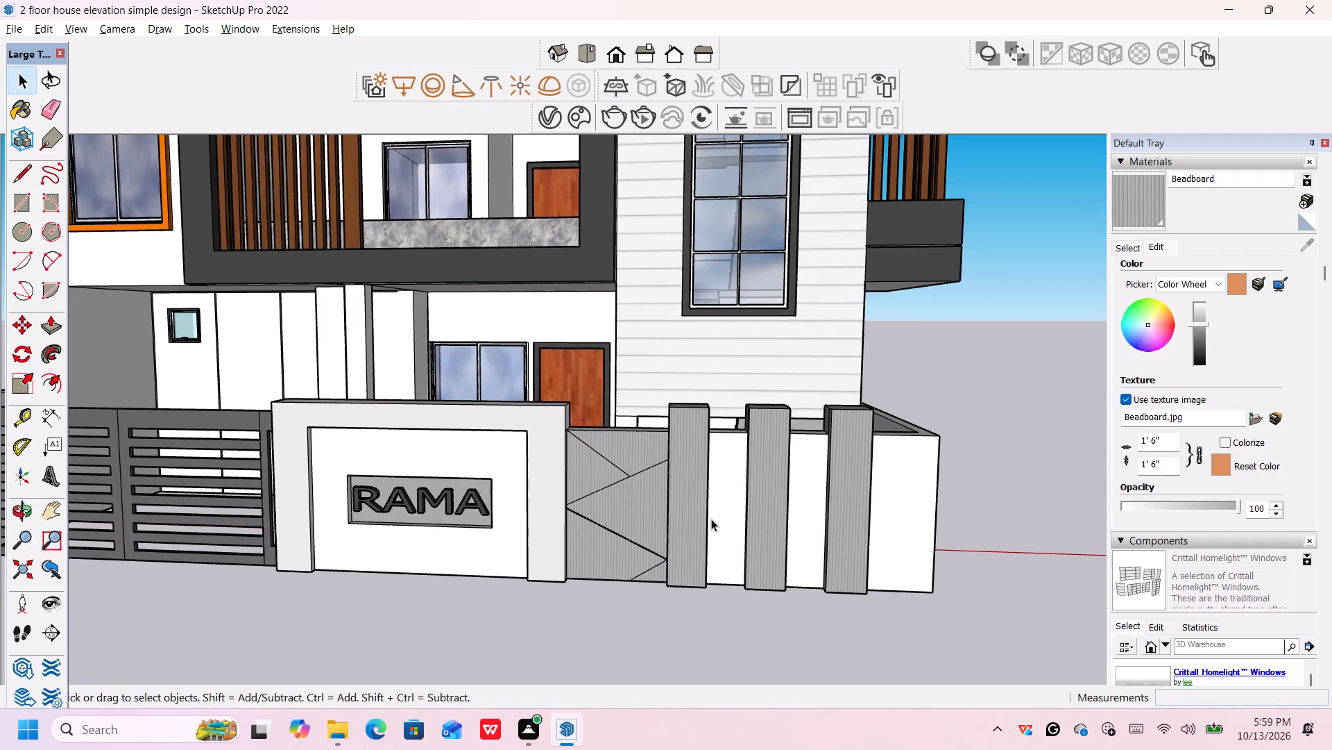
{"action": "scroll", "coordinate": [726, 504], "scroll_direction": "up", "scroll_amount": 2}
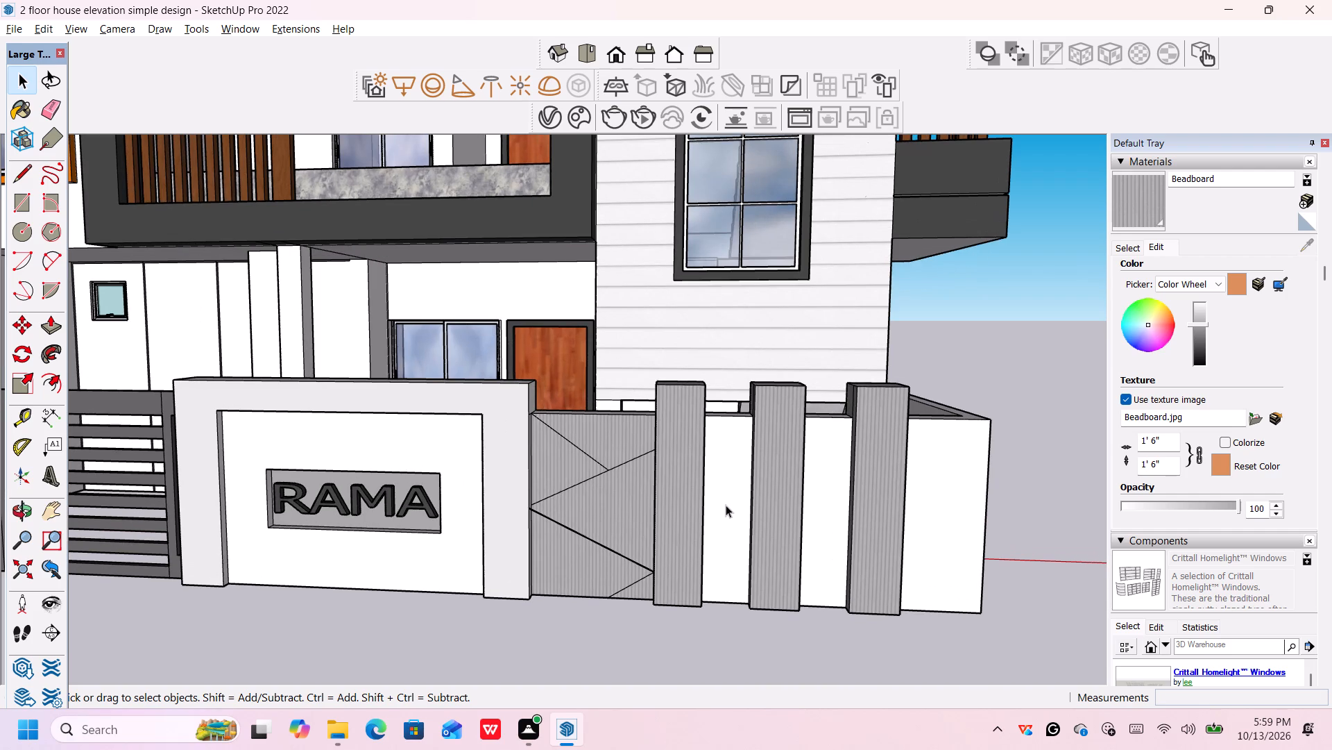
{"action": "key", "text": "l"}
{"action": "scroll", "coordinate": [691, 452], "scroll_direction": "up", "scroll_amount": 3}
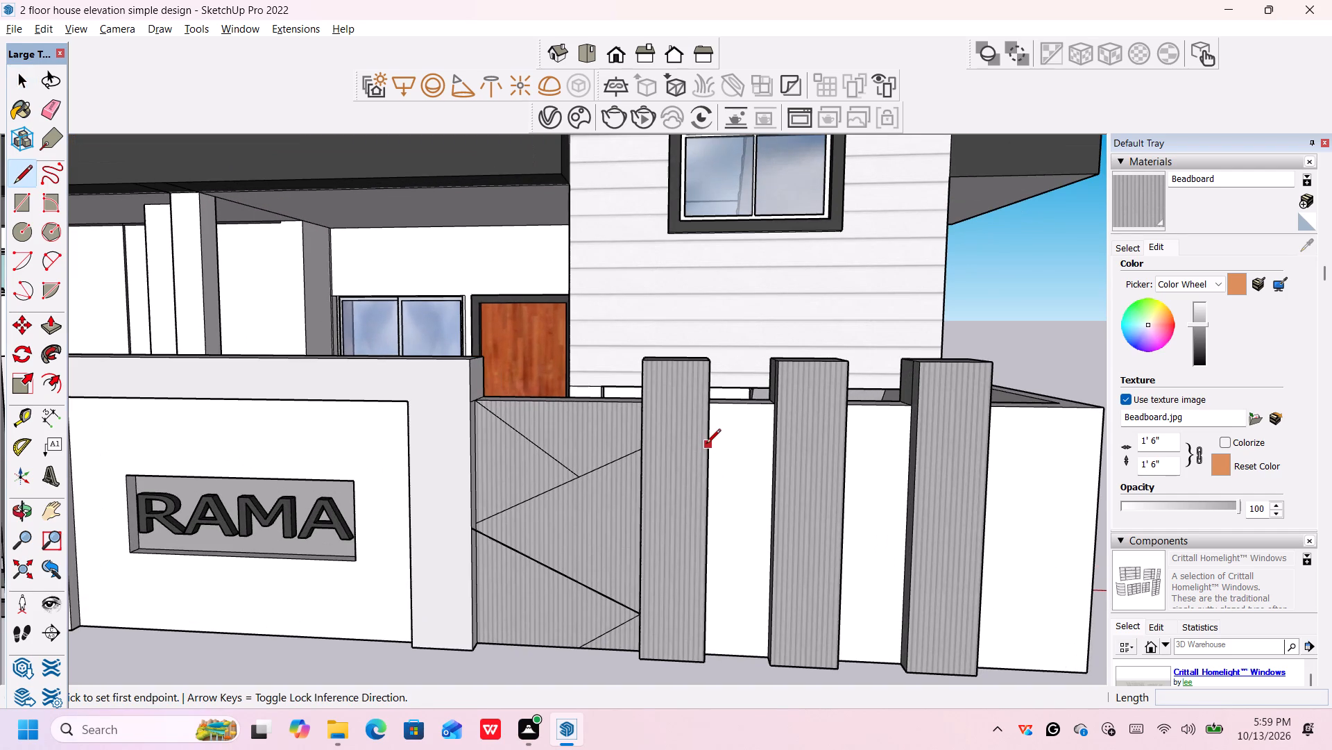
{"action": "left_click", "coordinate": [706, 452]}
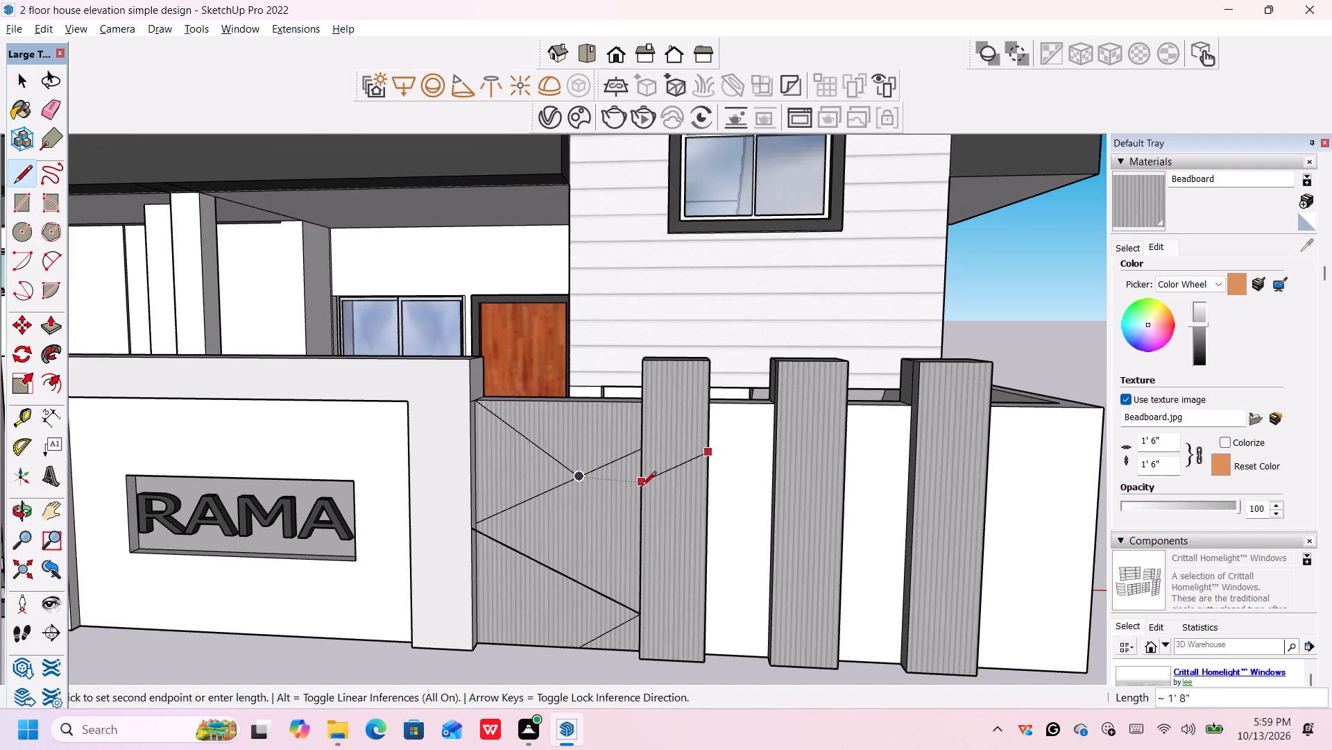
{"action": "left_click", "coordinate": [641, 485]}
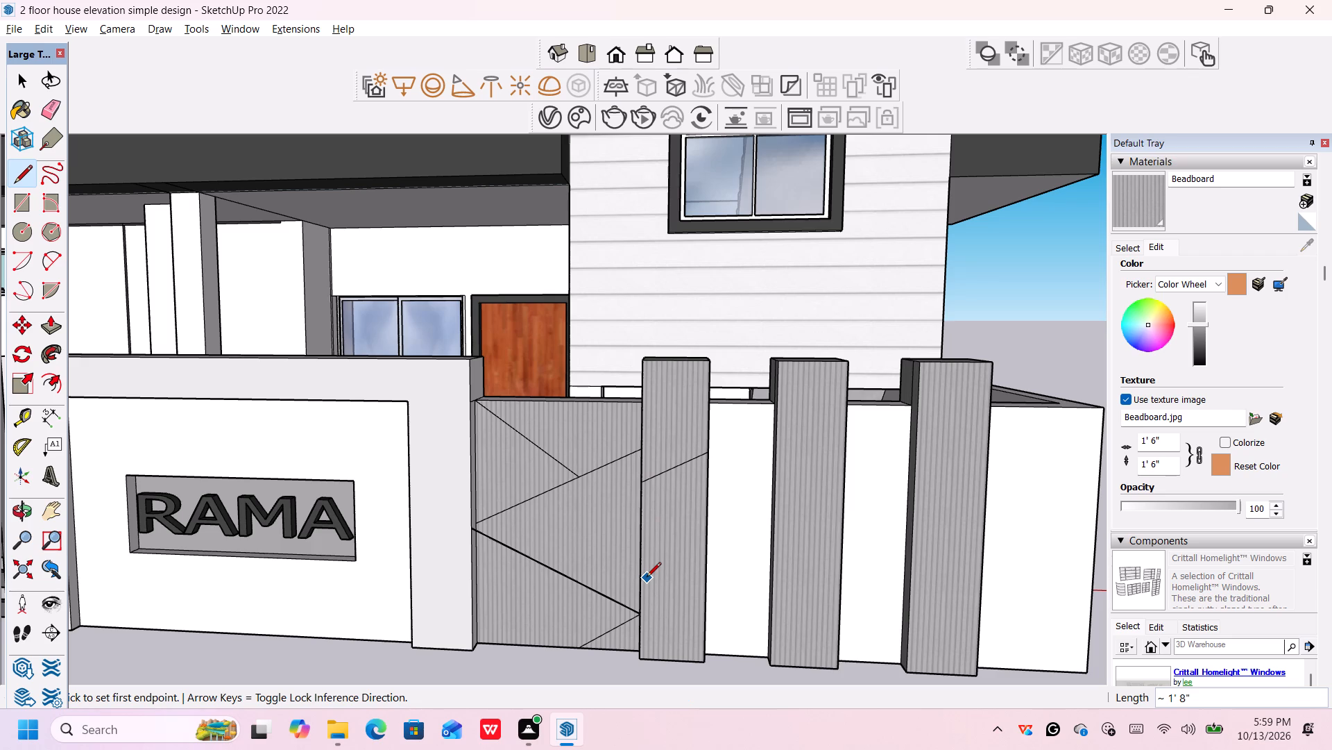
{"action": "left_click", "coordinate": [706, 596]}
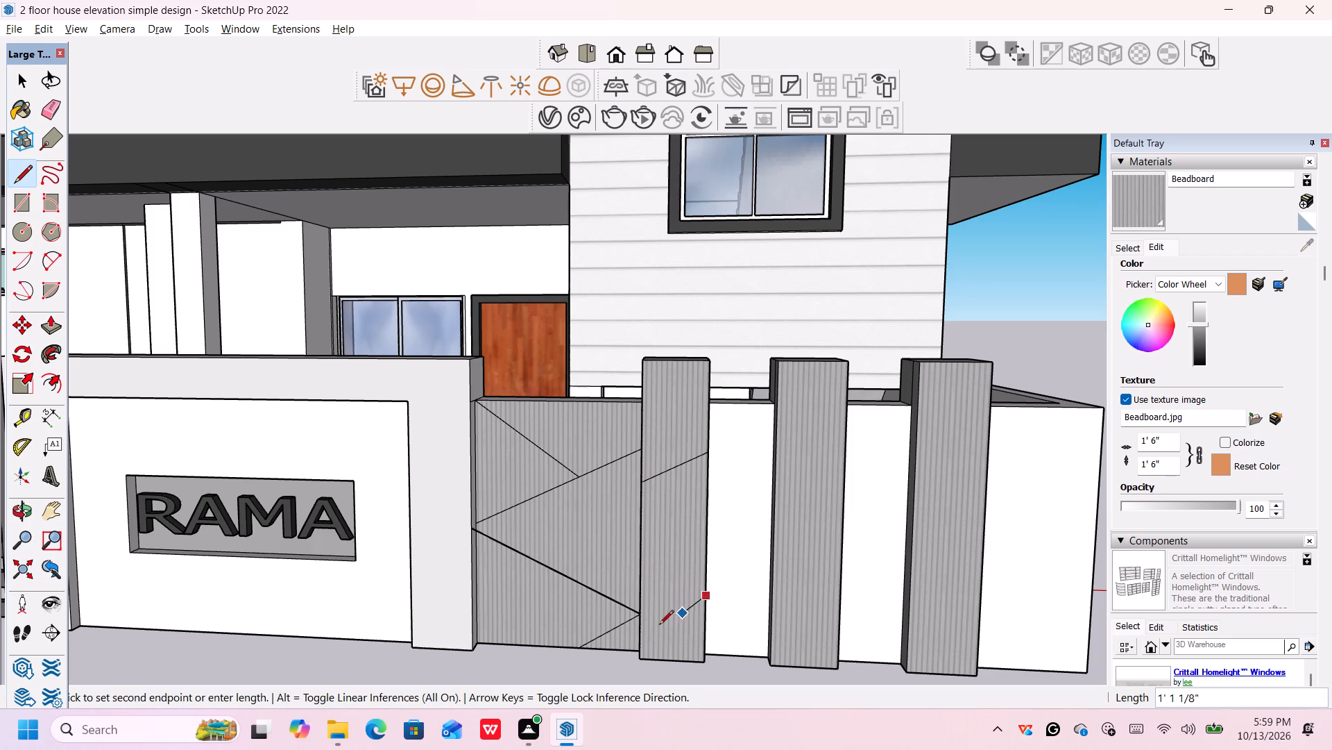
{"action": "left_click", "coordinate": [639, 633]}
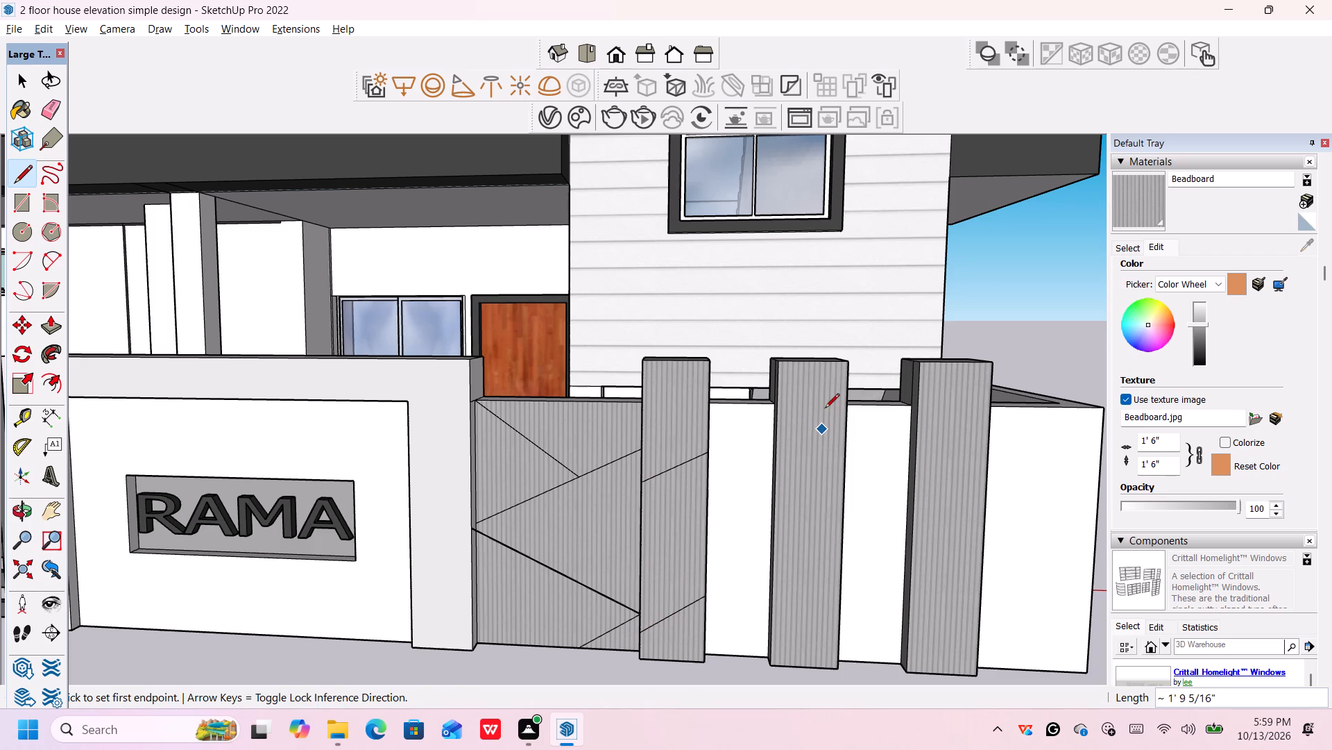
Draw two slanted lines across the middle pillar's front face, falling toward the corner end, level with the first pillar's, about 1' 8" and 1' 9".
{"action": "left_click", "coordinate": [775, 452]}
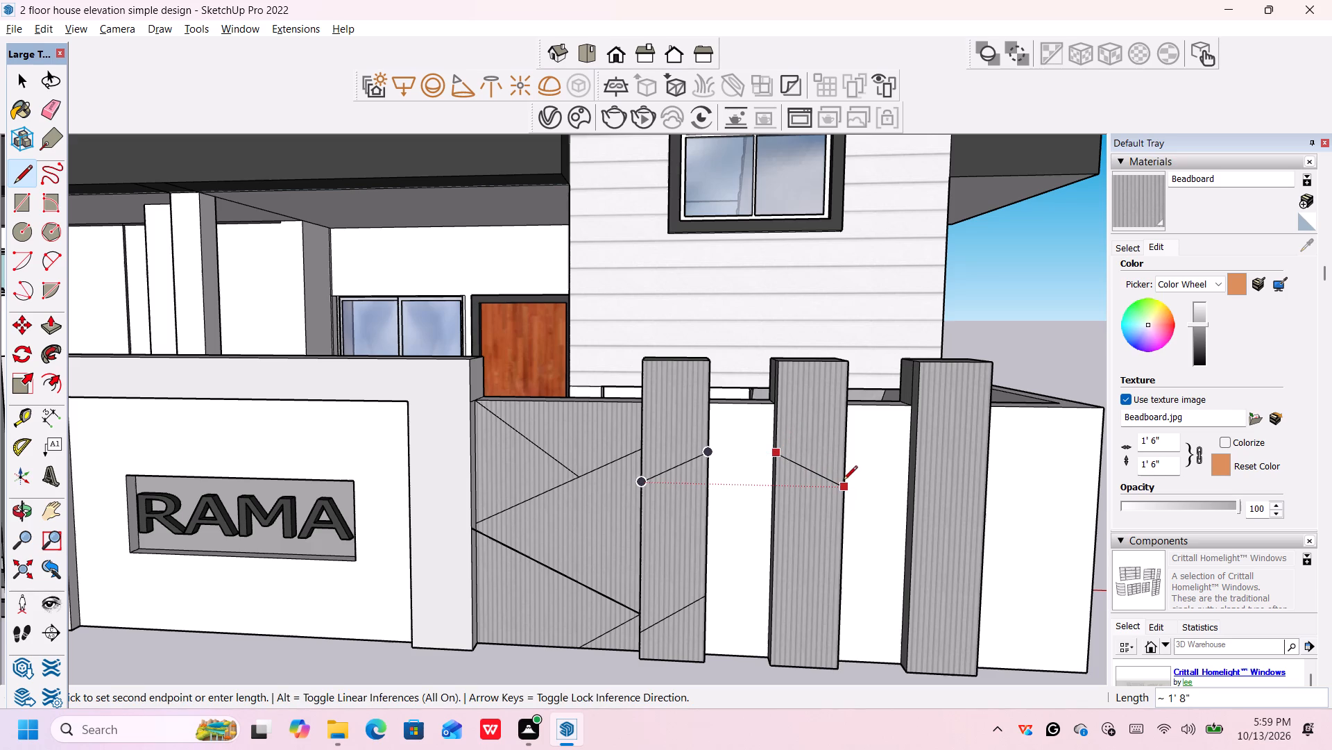
{"action": "left_click", "coordinate": [844, 486]}
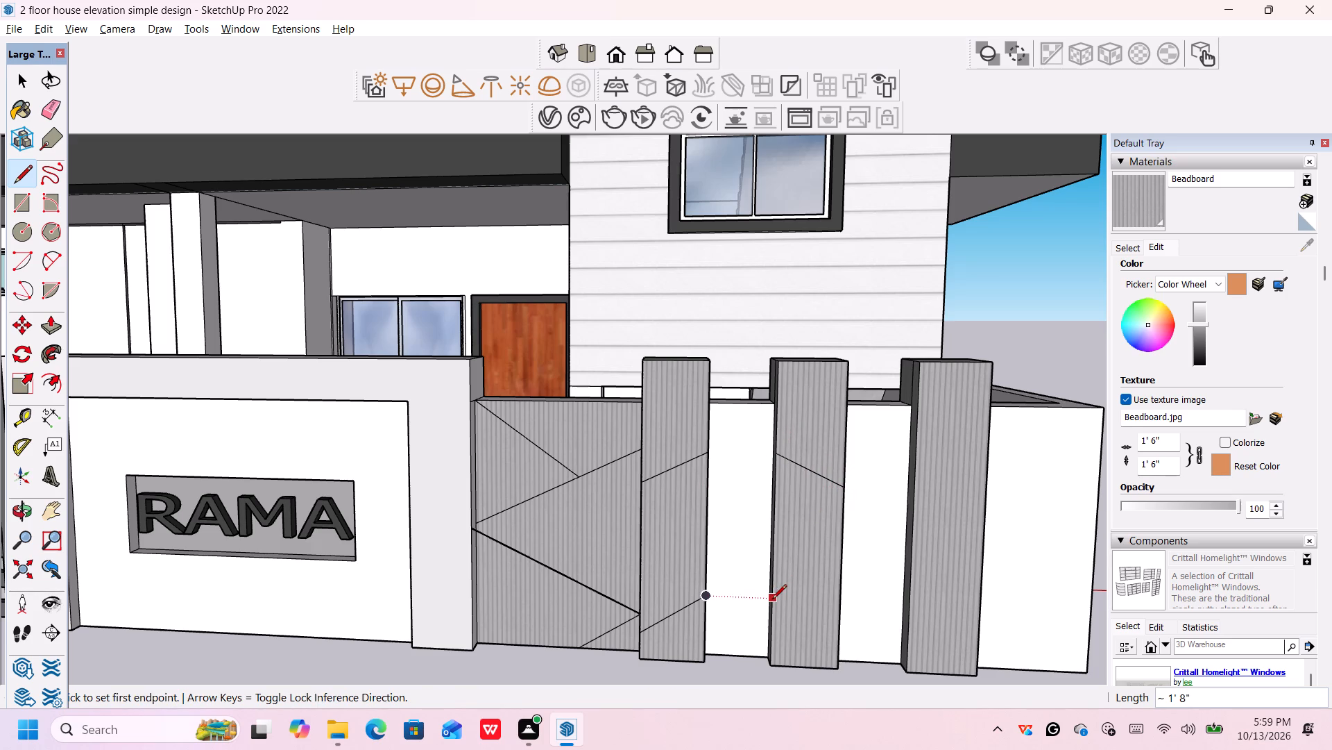
{"action": "left_click", "coordinate": [772, 600]}
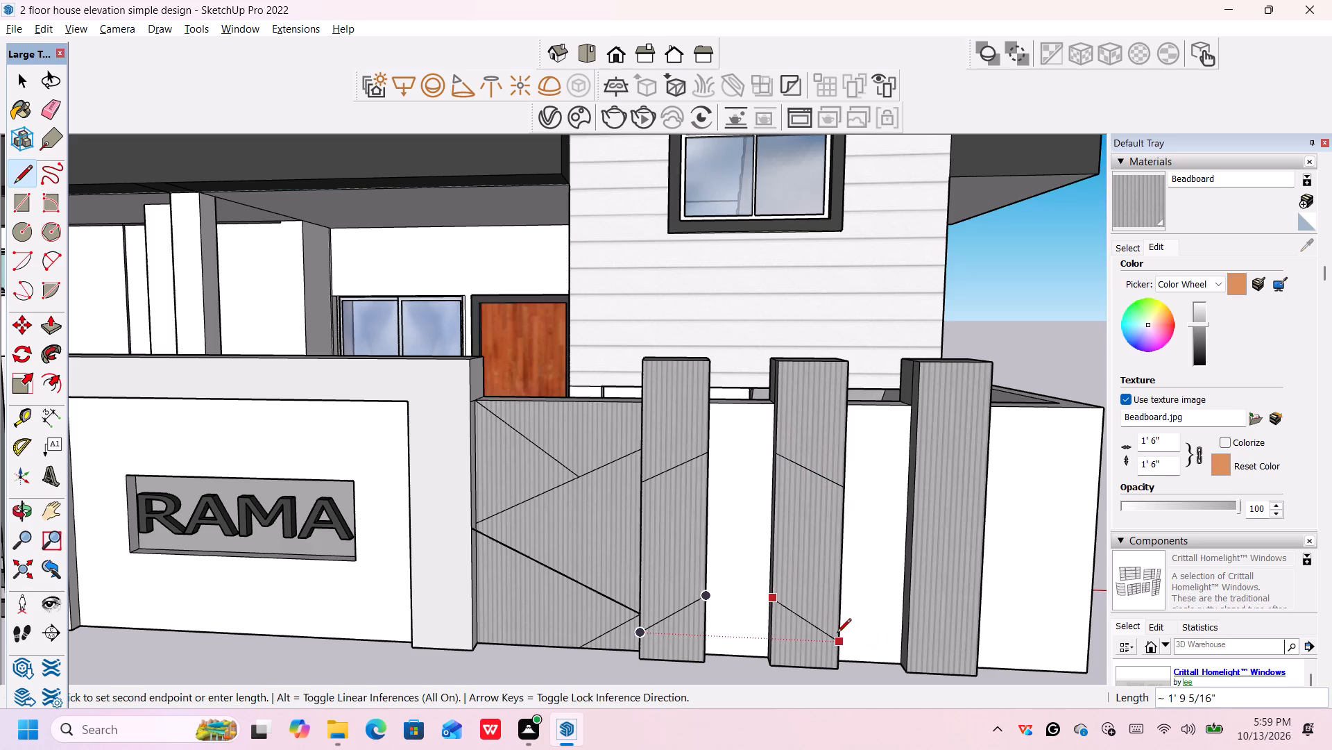
{"action": "left_click", "coordinate": [839, 643]}
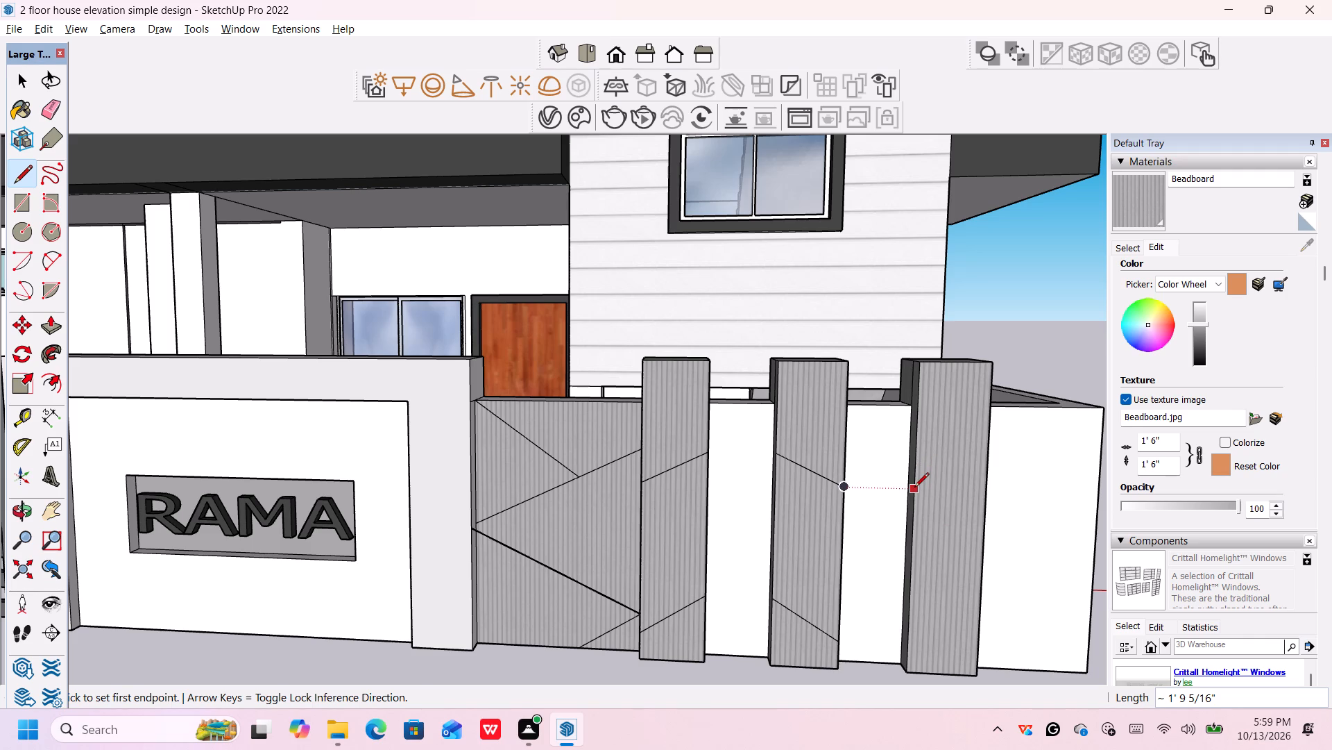
Draw two slanted lines across the third pillar's front face, rising toward the corner end, about 1' 8" upper and 1' 9" lower.
{"action": "left_click", "coordinate": [914, 488]}
{"action": "left_click", "coordinate": [986, 455]}
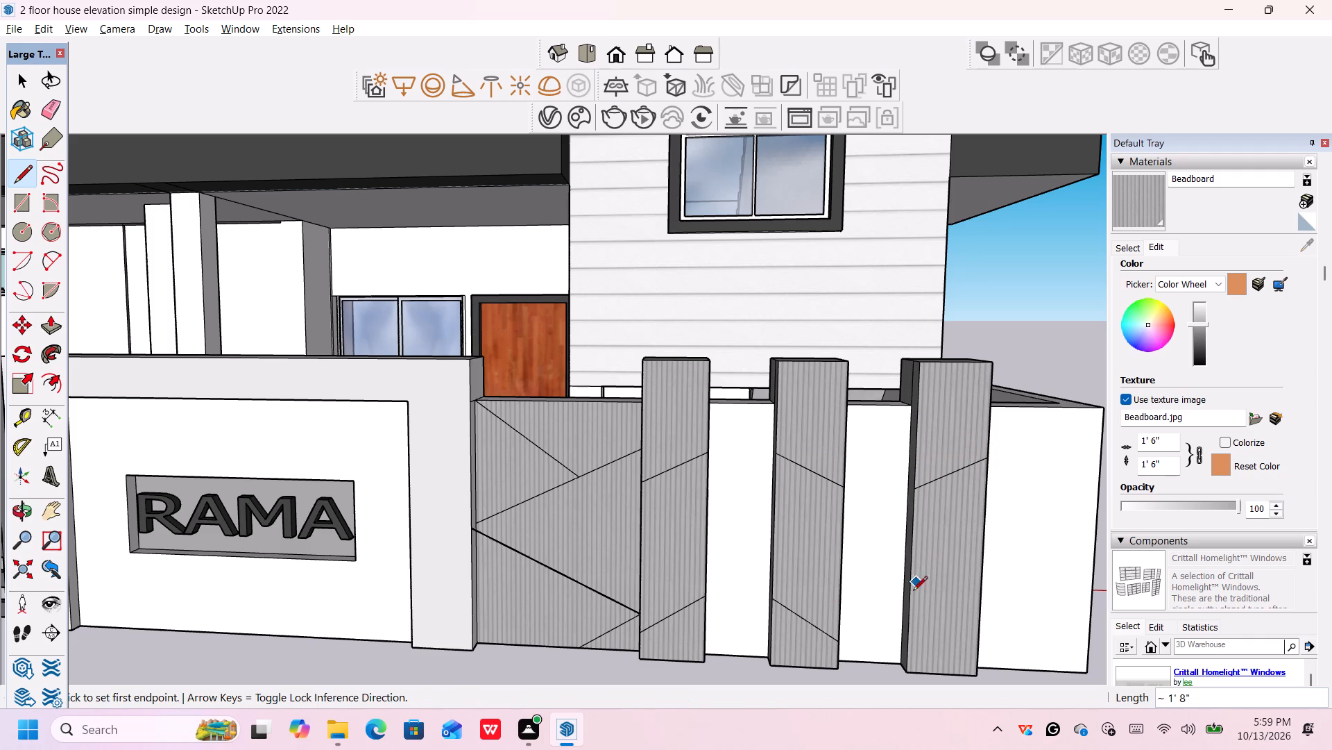
{"action": "left_click", "coordinate": [910, 647]}
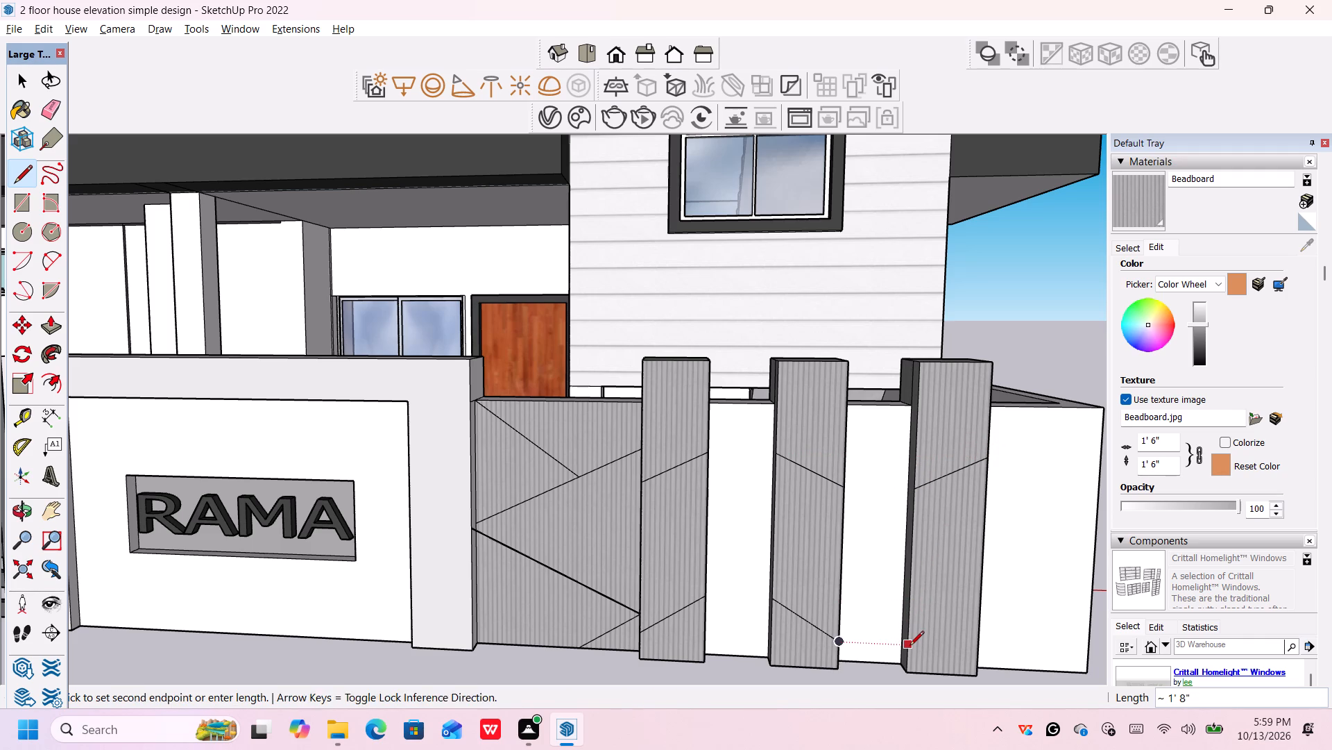
{"action": "left_click", "coordinate": [980, 606]}
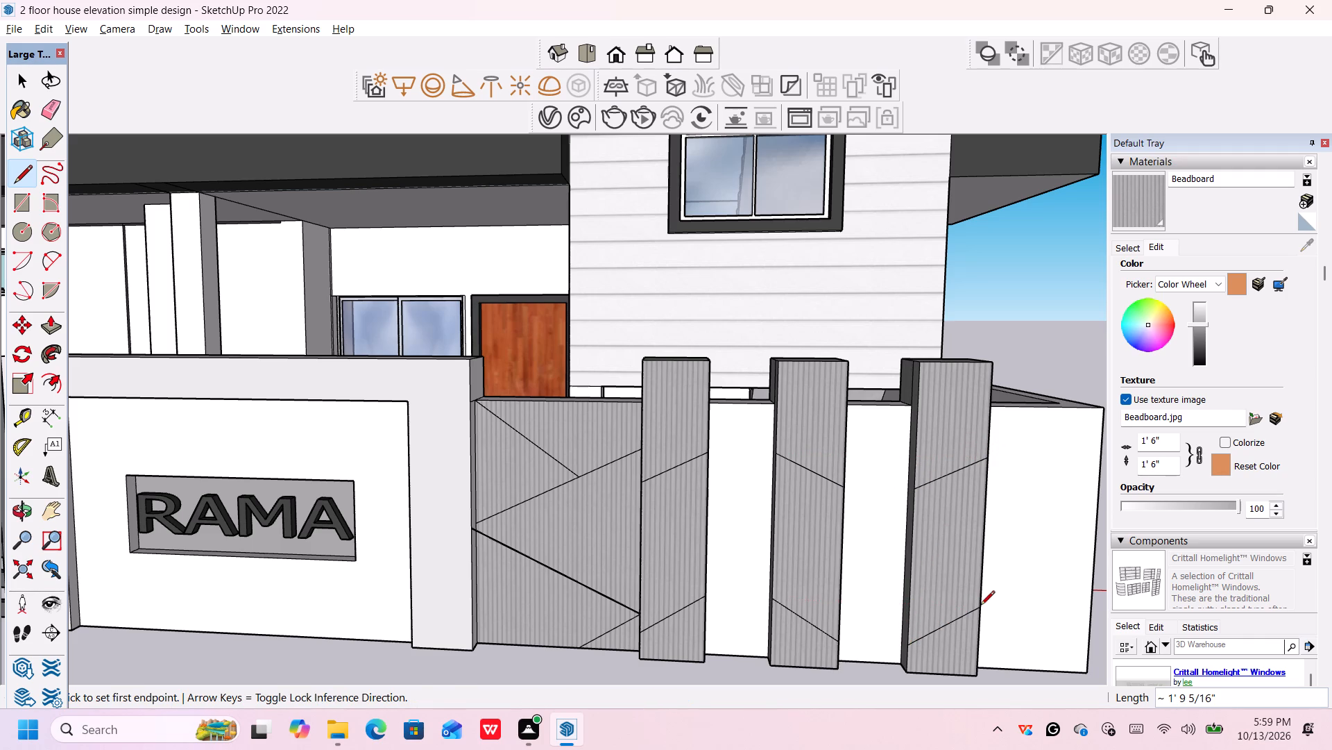
{"action": "scroll", "coordinate": [983, 617], "scroll_direction": "down", "scroll_amount": 20}
{"action": "scroll", "coordinate": [983, 617], "scroll_direction": "down", "scroll_amount": 8}
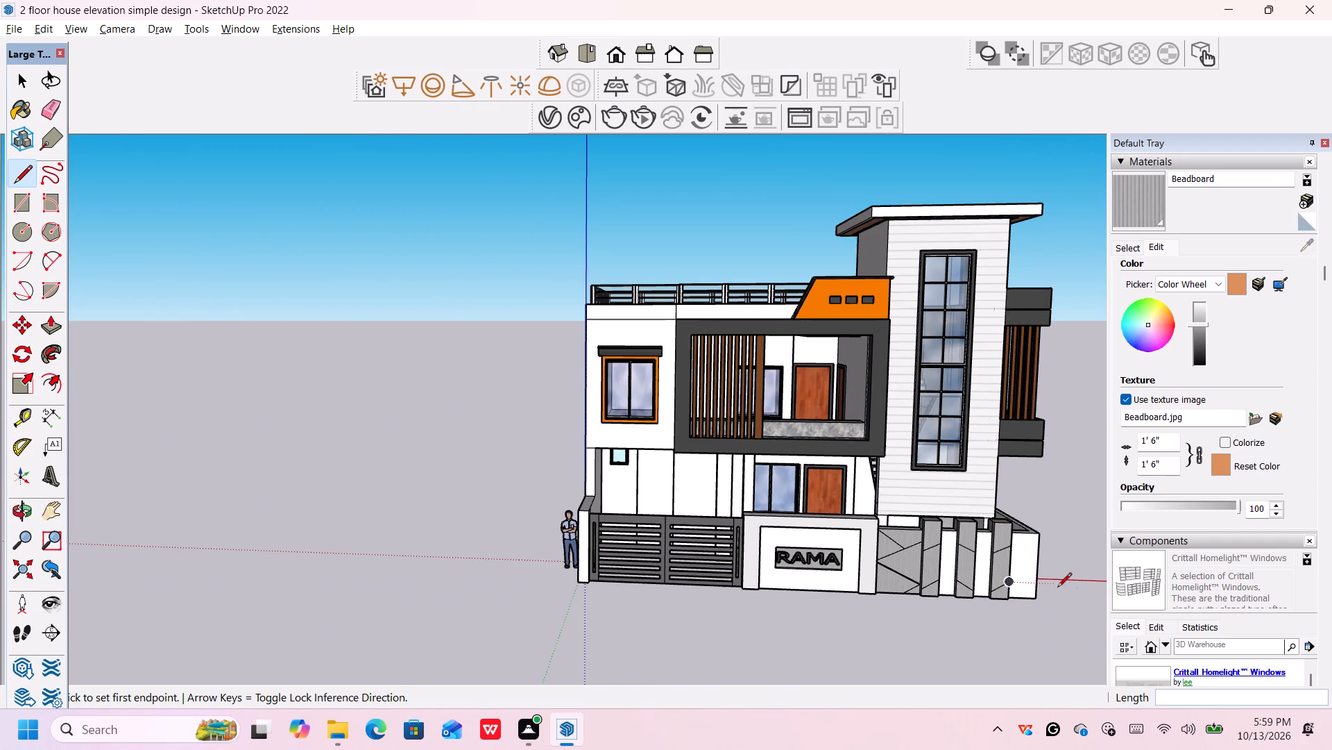
{"action": "key", "text": "space"}
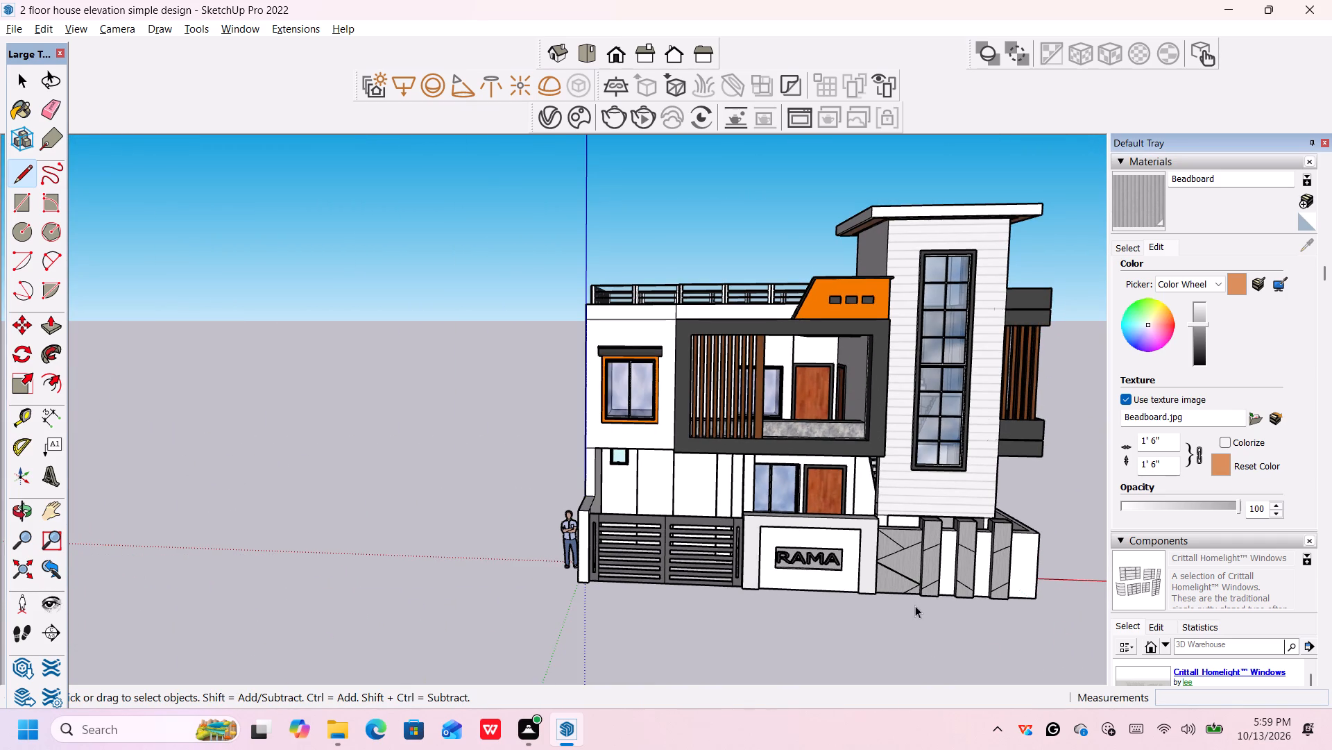
Examine the lined pillars together with the gate, nameplate wall and whole front elevation from several angles.
{"action": "middle_click", "coordinate": [791, 642]}
{"action": "middle_click_drag", "start_coordinate": [800, 650], "coordinate": [765, 632]}
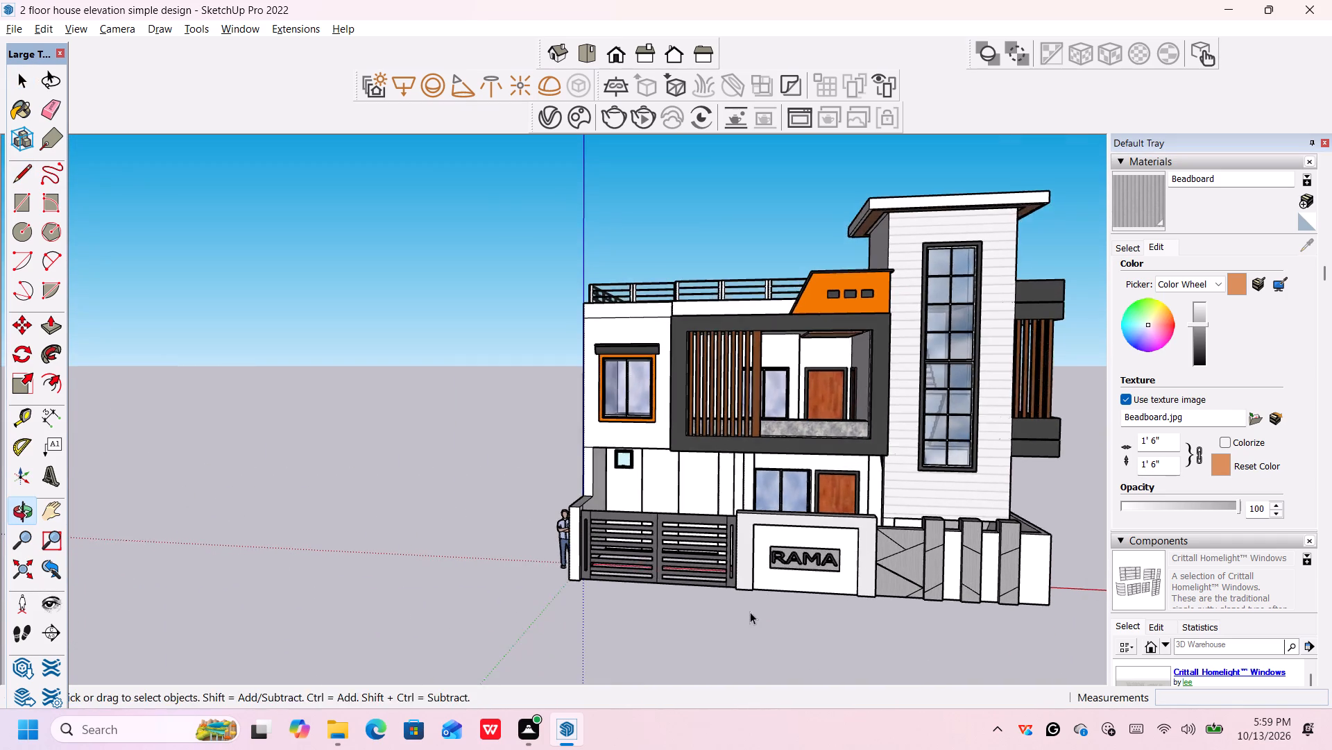
{"action": "middle_click_drag", "start_coordinate": [735, 576], "coordinate": [751, 534]}
{"action": "middle_click_drag", "start_coordinate": [751, 608], "coordinate": [778, 604]}
{"action": "middle_click", "coordinate": [778, 603]}
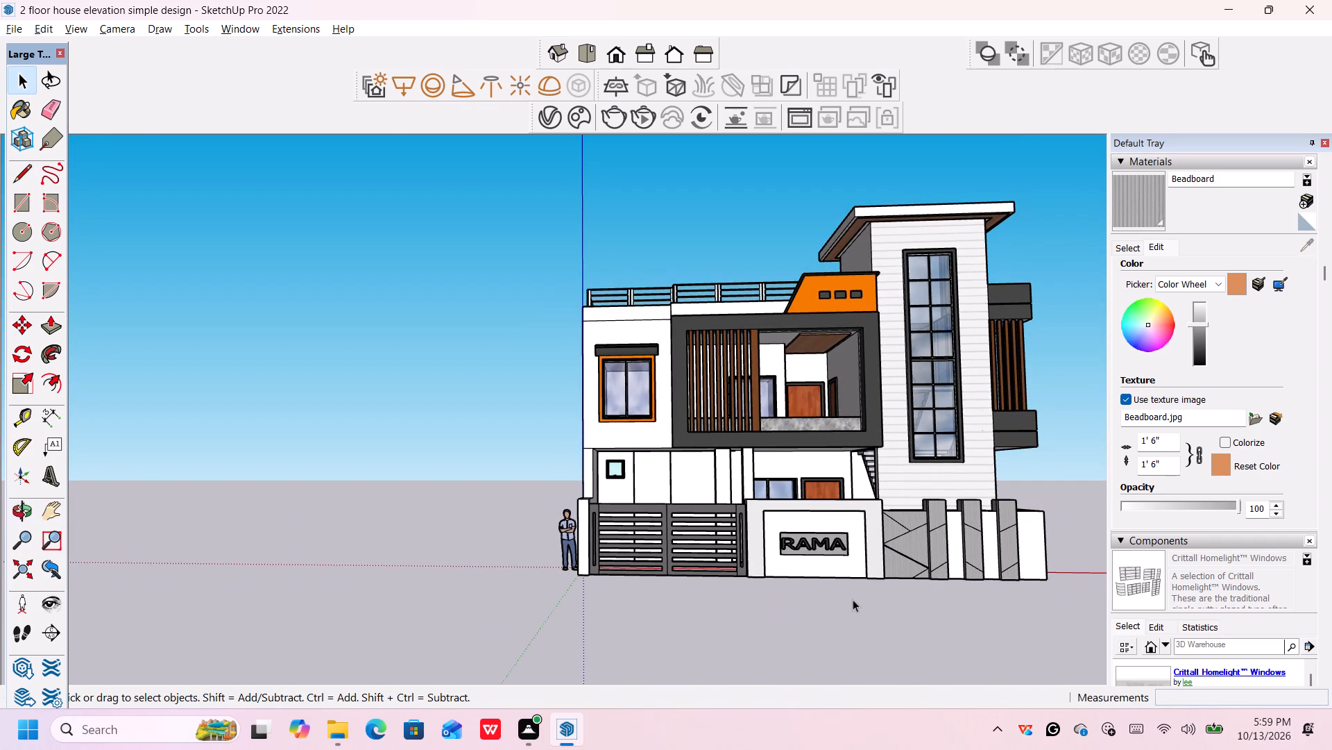
{"action": "middle_click_drag", "start_coordinate": [853, 602], "coordinate": [832, 602], "text": "shift"}
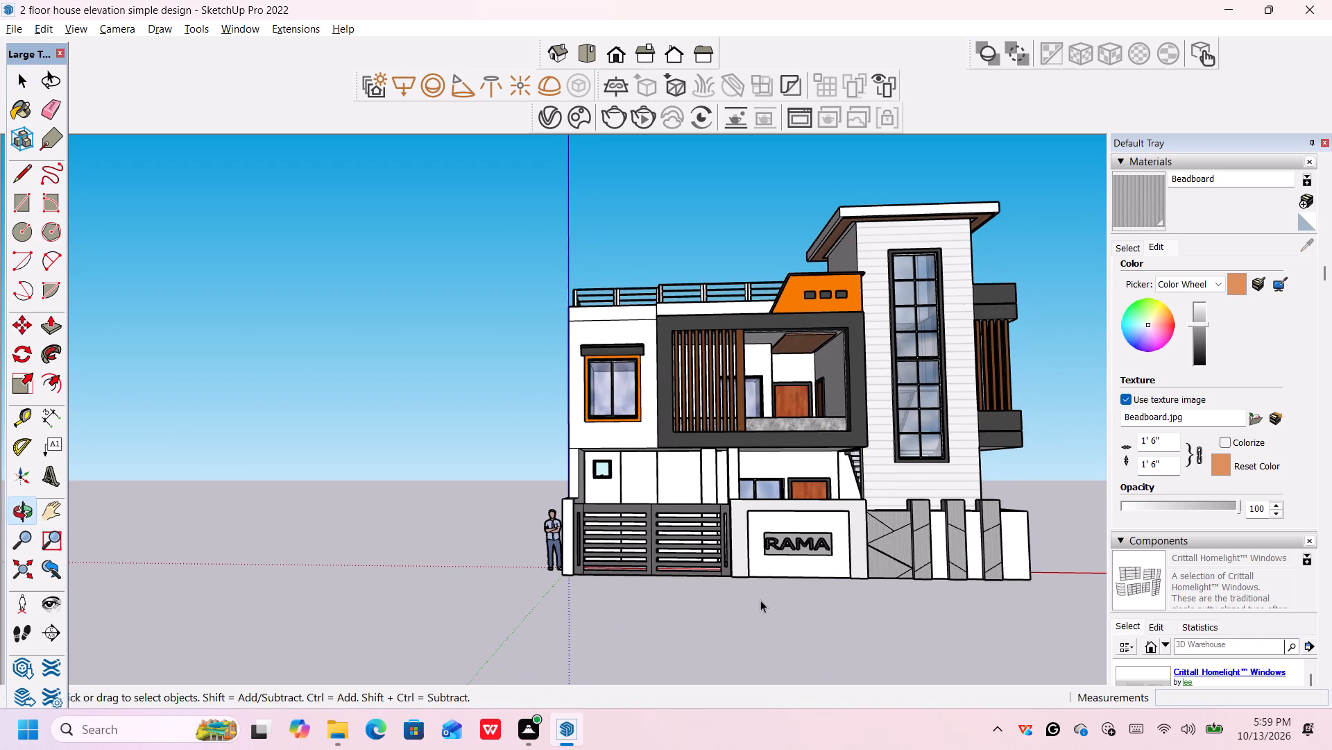
{"action": "scroll", "coordinate": [761, 601], "scroll_direction": "up", "scroll_amount": 3}
{"action": "middle_click_drag", "start_coordinate": [773, 601], "coordinate": [678, 578]}
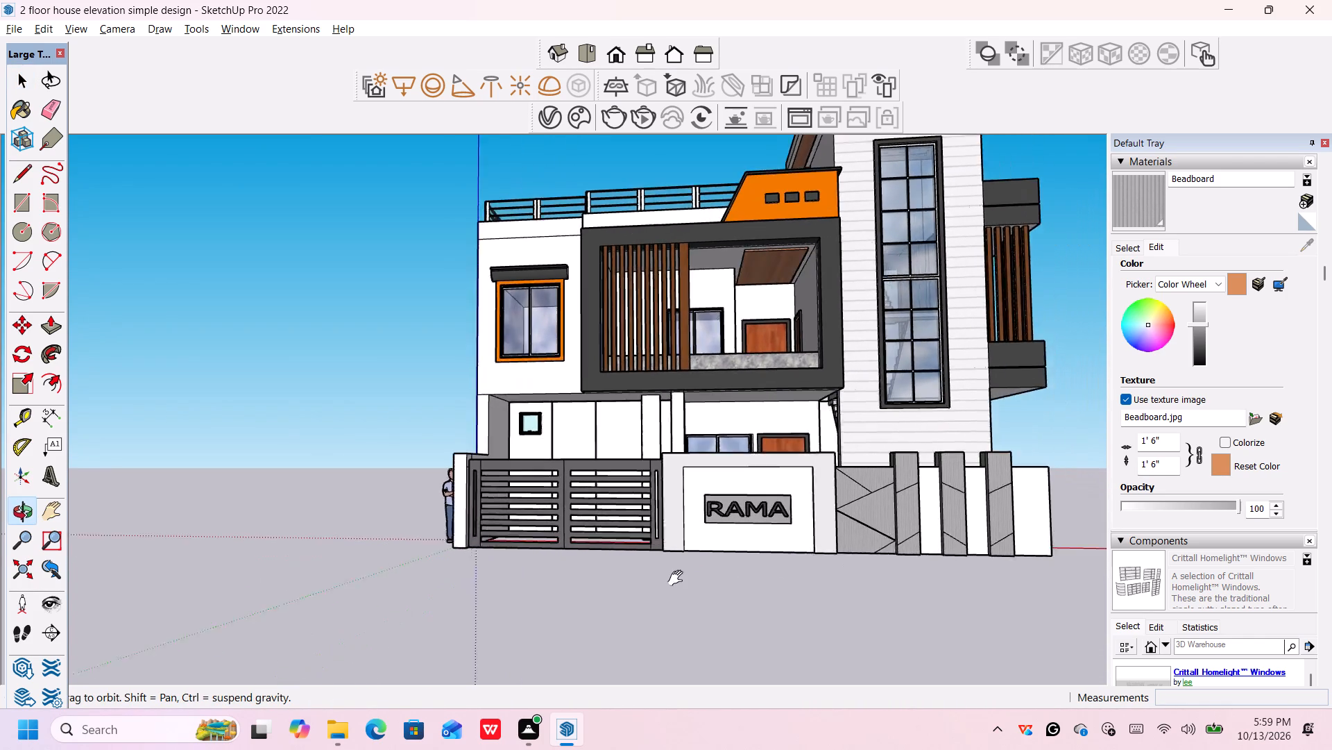
{"action": "middle_click_drag", "start_coordinate": [678, 578], "coordinate": [529, 628]}
{"action": "middle_click", "coordinate": [530, 628], "text": "shift"}
{"action": "middle_click", "coordinate": [539, 631], "text": "shift"}
{"action": "middle_click_drag", "start_coordinate": [554, 637], "coordinate": [589, 645]}
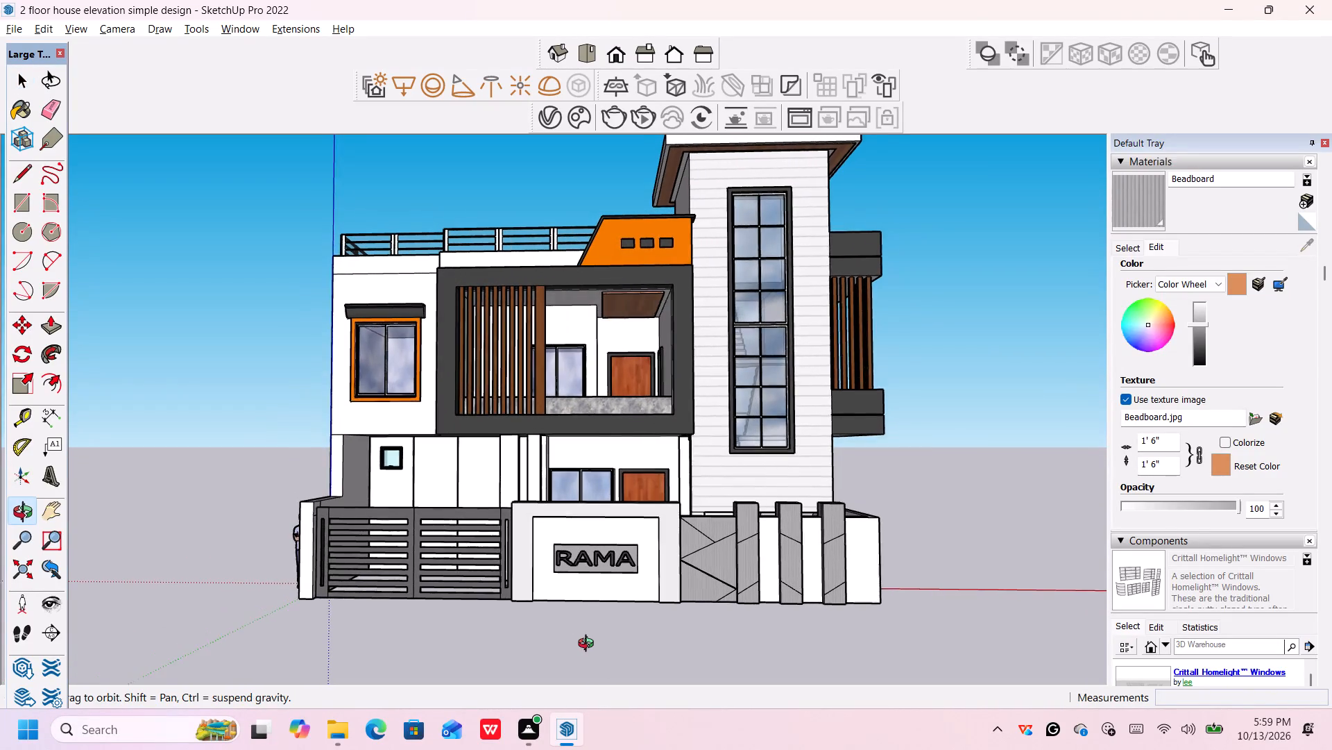
{"action": "middle_click_drag", "start_coordinate": [589, 645], "coordinate": [589, 654]}
{"action": "middle_click_drag", "start_coordinate": [602, 634], "coordinate": [592, 680]}
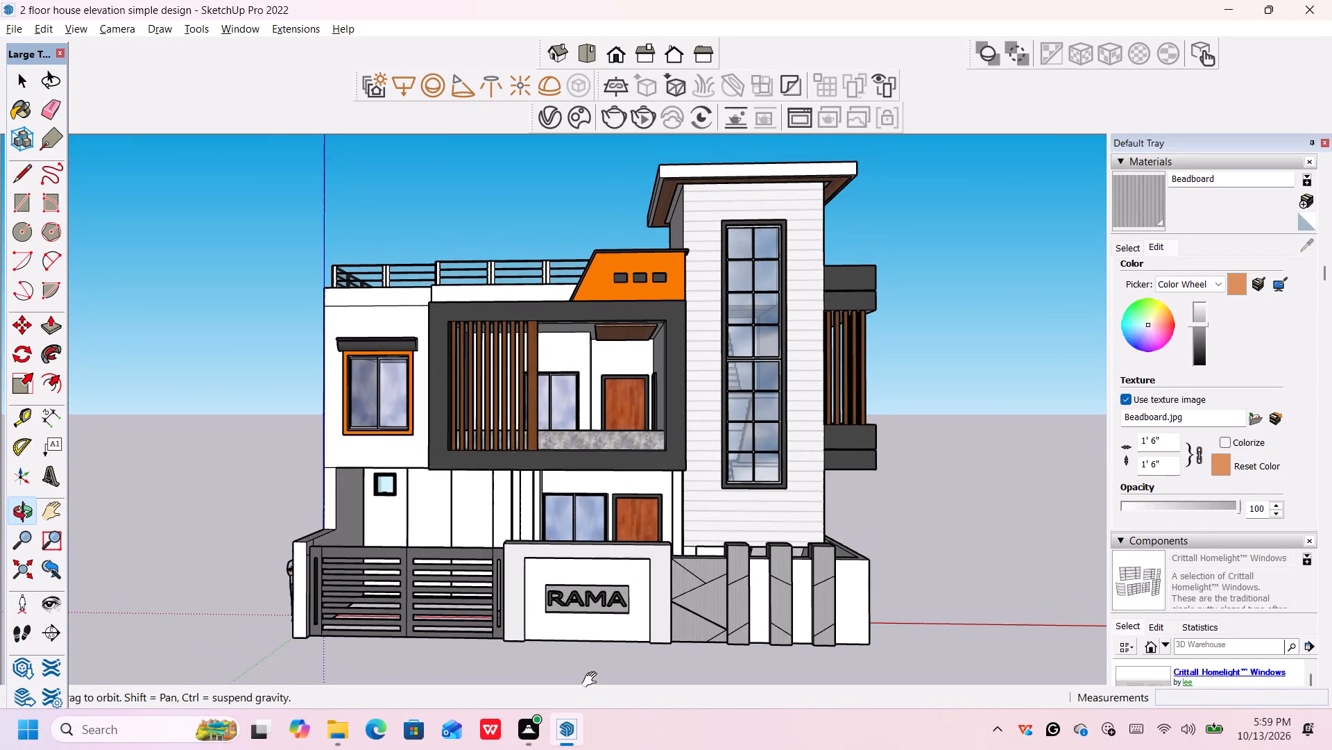
{"action": "middle_click_drag", "start_coordinate": [592, 680], "coordinate": [596, 674]}
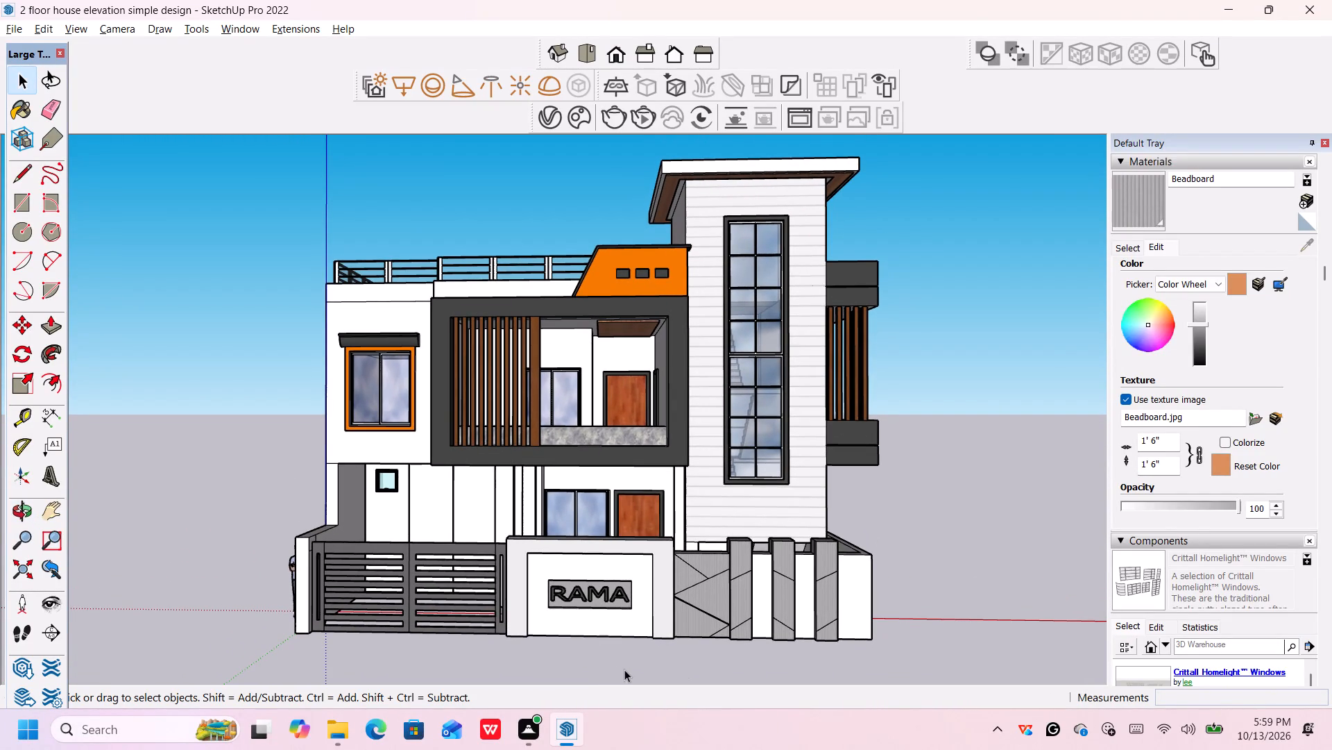
{"action": "middle_click_drag", "start_coordinate": [693, 658], "coordinate": [715, 674]}
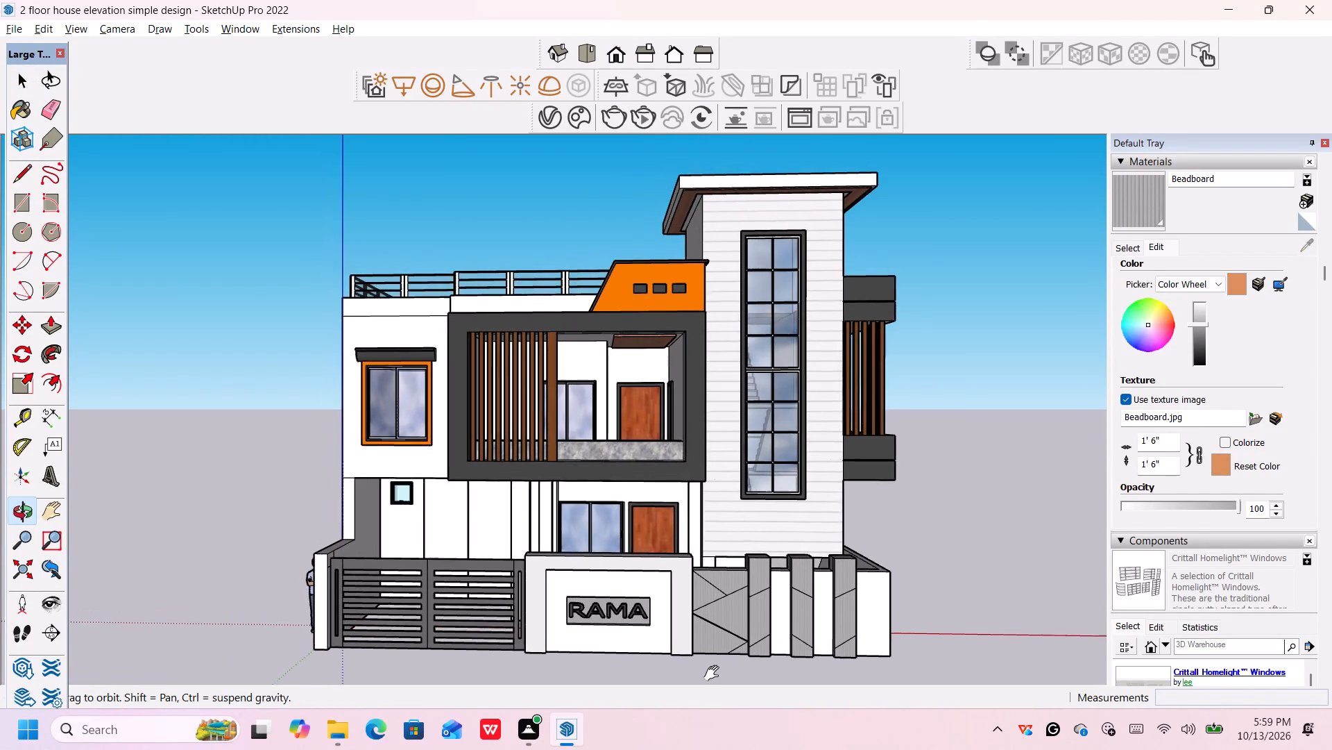
{"action": "middle_click_drag", "start_coordinate": [715, 674], "coordinate": [718, 670]}
{"action": "scroll", "coordinate": [784, 593], "scroll_direction": "down", "scroll_amount": 1}
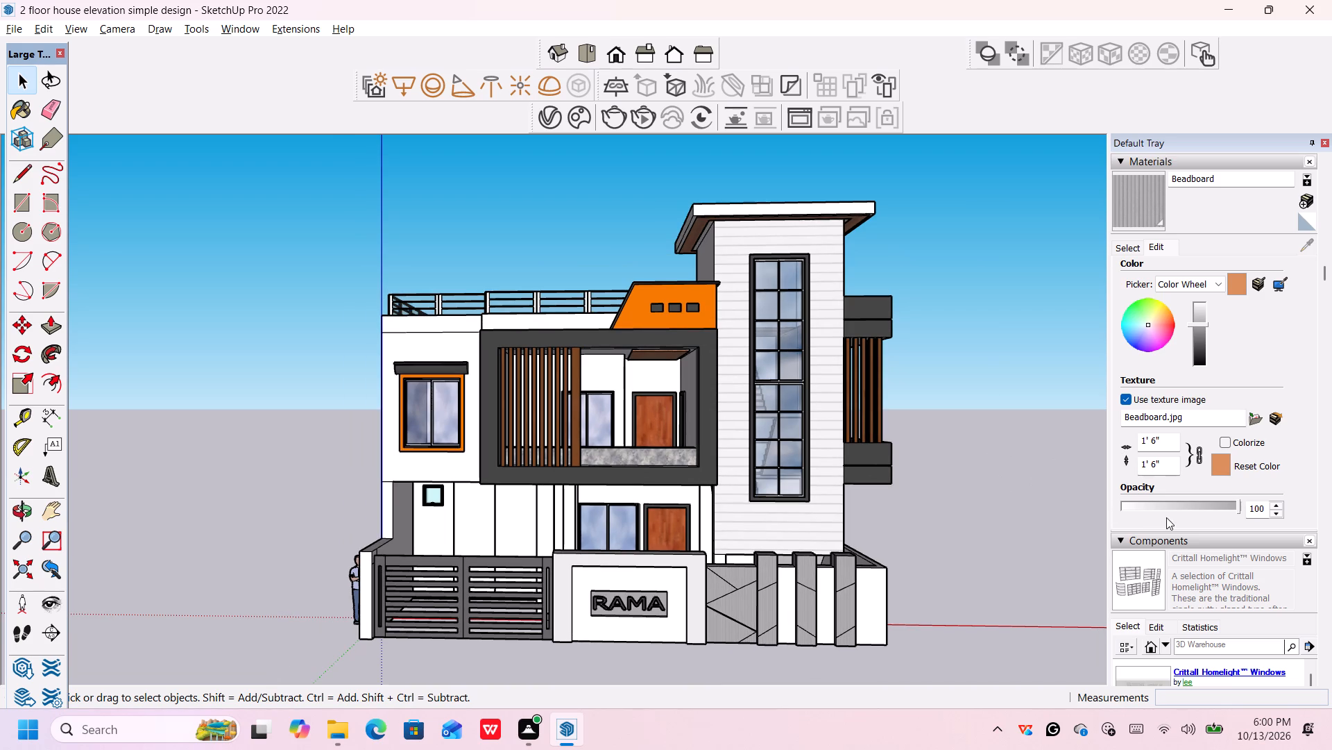
Search the 3D Warehouse components for "plants and tress" and open the "tress and plants" result.
{"action": "scroll", "coordinate": [1174, 526], "scroll_direction": "down", "scroll_amount": 3}
{"action": "left_click", "coordinate": [1226, 478]}
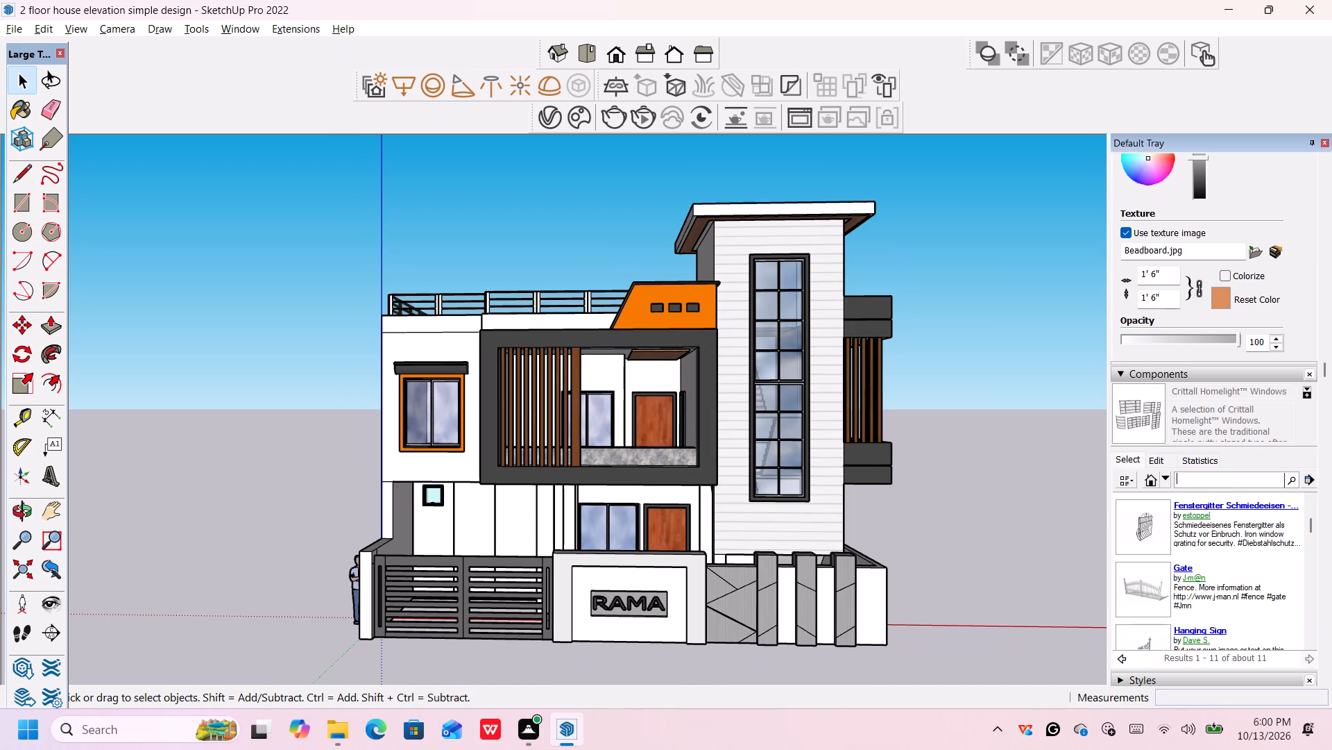
{"action": "type", "text": "plants and tress"}
{"action": "key", "text": "Return"}
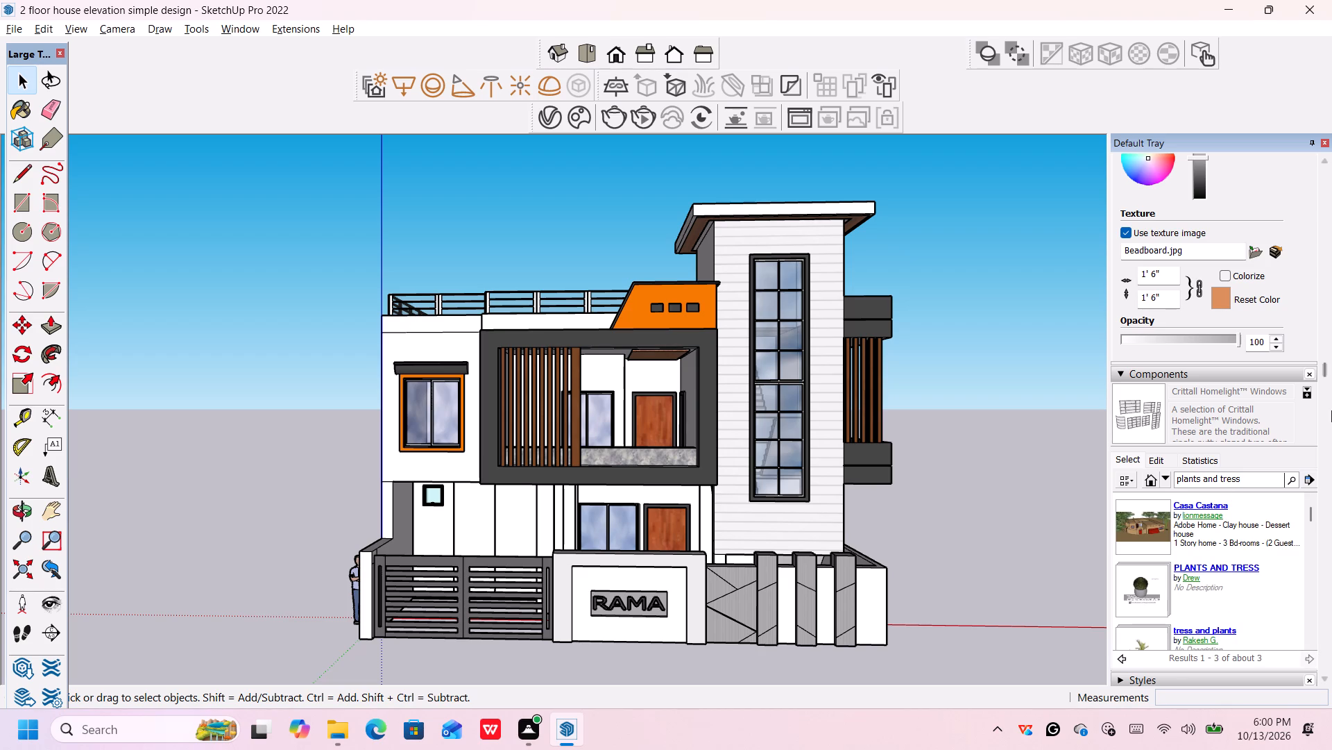
{"action": "scroll", "coordinate": [1274, 549], "scroll_direction": "down", "scroll_amount": 1}
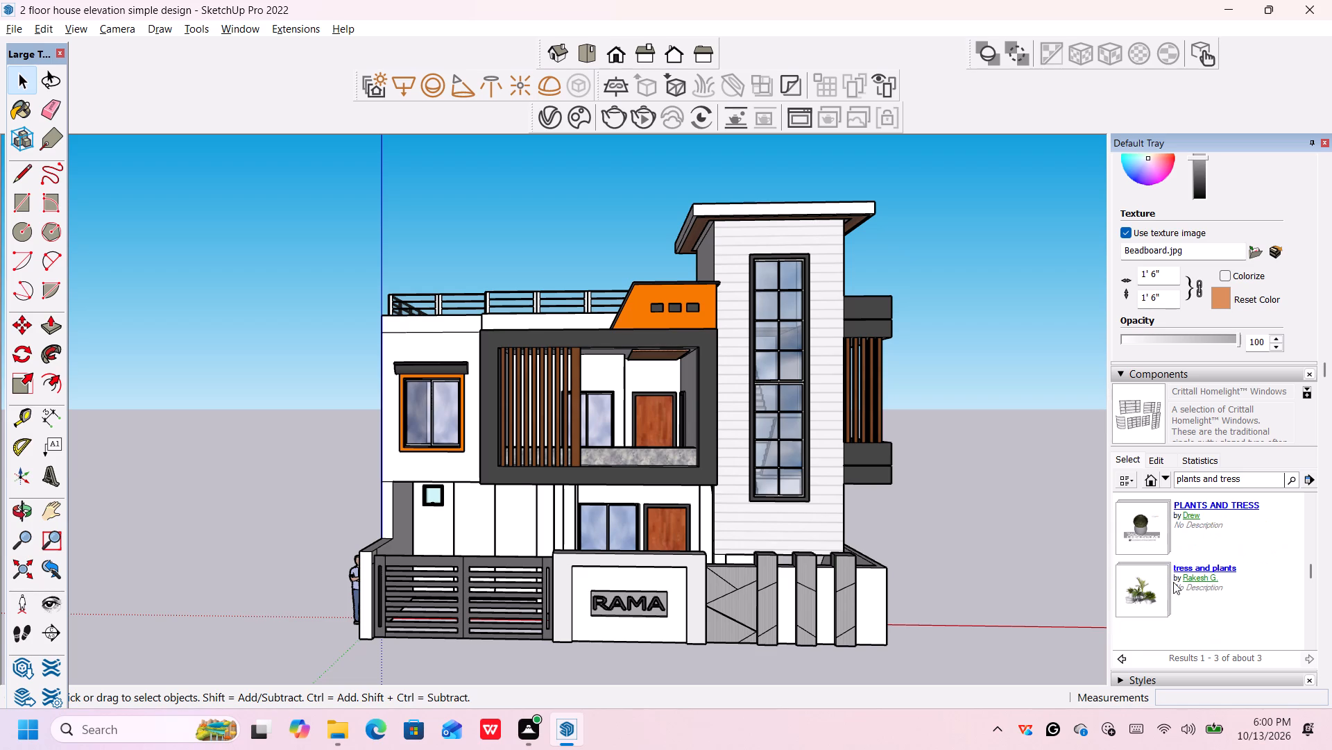
{"action": "left_click", "coordinate": [1150, 597]}
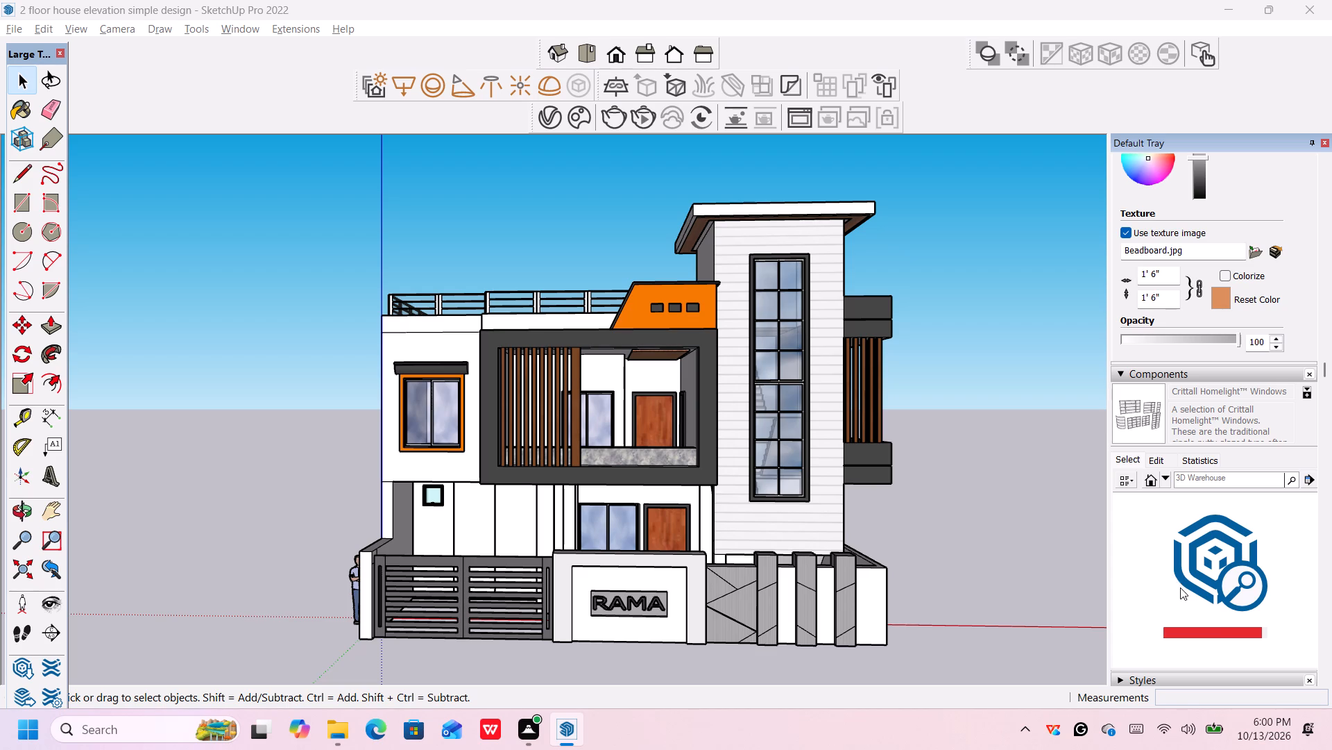
Choose the leafy "tree" model from the collection's results and place it inside the first-floor balcony, near its tower-side end.
{"action": "scroll", "coordinate": [1222, 557], "scroll_direction": "down", "scroll_amount": 2}
{"action": "scroll", "coordinate": [1223, 558], "scroll_direction": "up", "scroll_amount": 2}
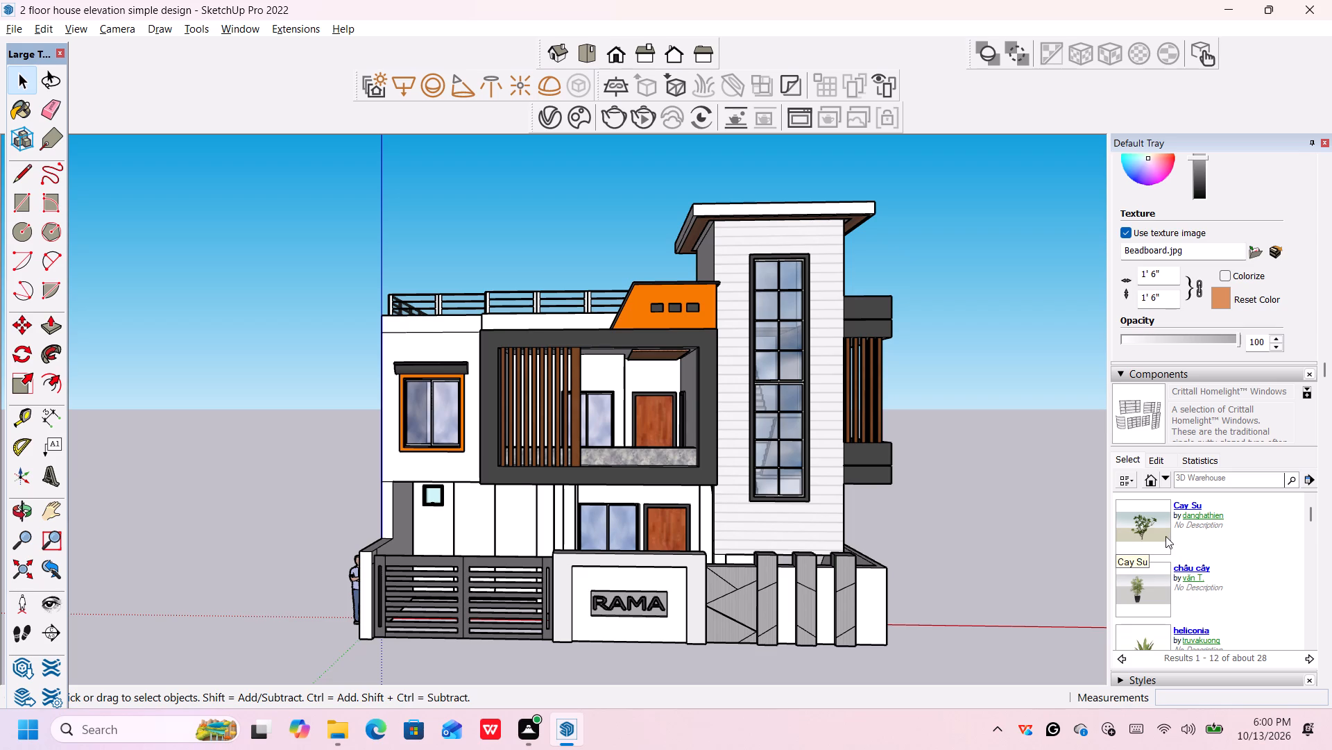
{"action": "scroll", "coordinate": [1168, 537], "scroll_direction": "down", "scroll_amount": 7}
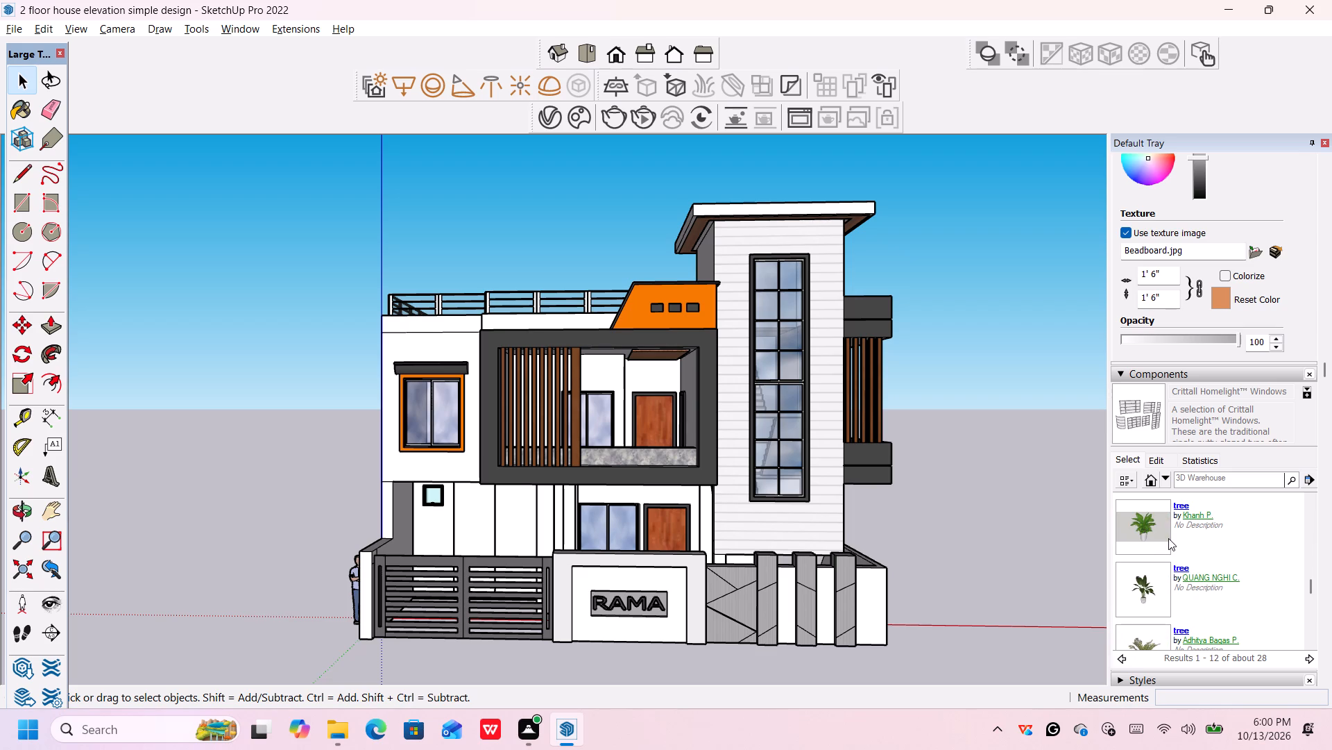
{"action": "scroll", "coordinate": [1168, 538], "scroll_direction": "down", "scroll_amount": 4}
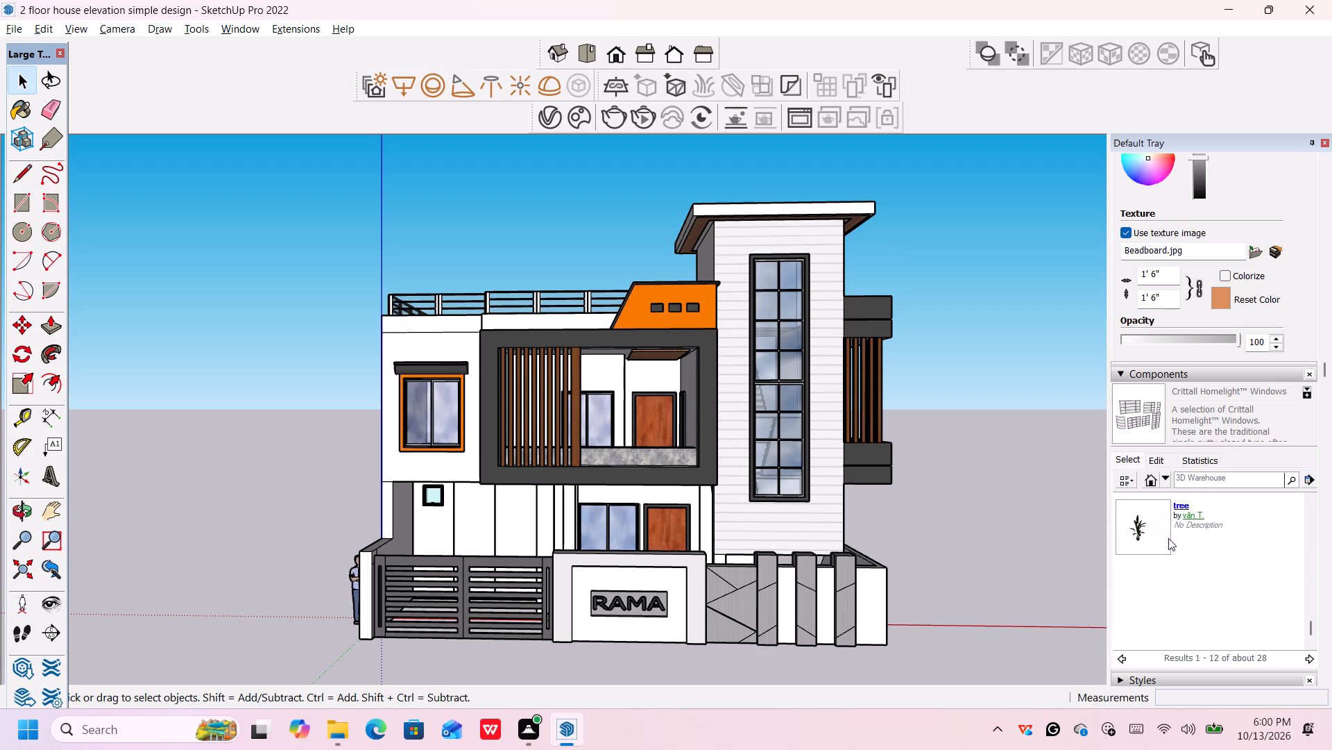
{"action": "scroll", "coordinate": [1168, 538], "scroll_direction": "up", "scroll_amount": 9}
{"action": "scroll", "coordinate": [1170, 538], "scroll_direction": "down", "scroll_amount": 1}
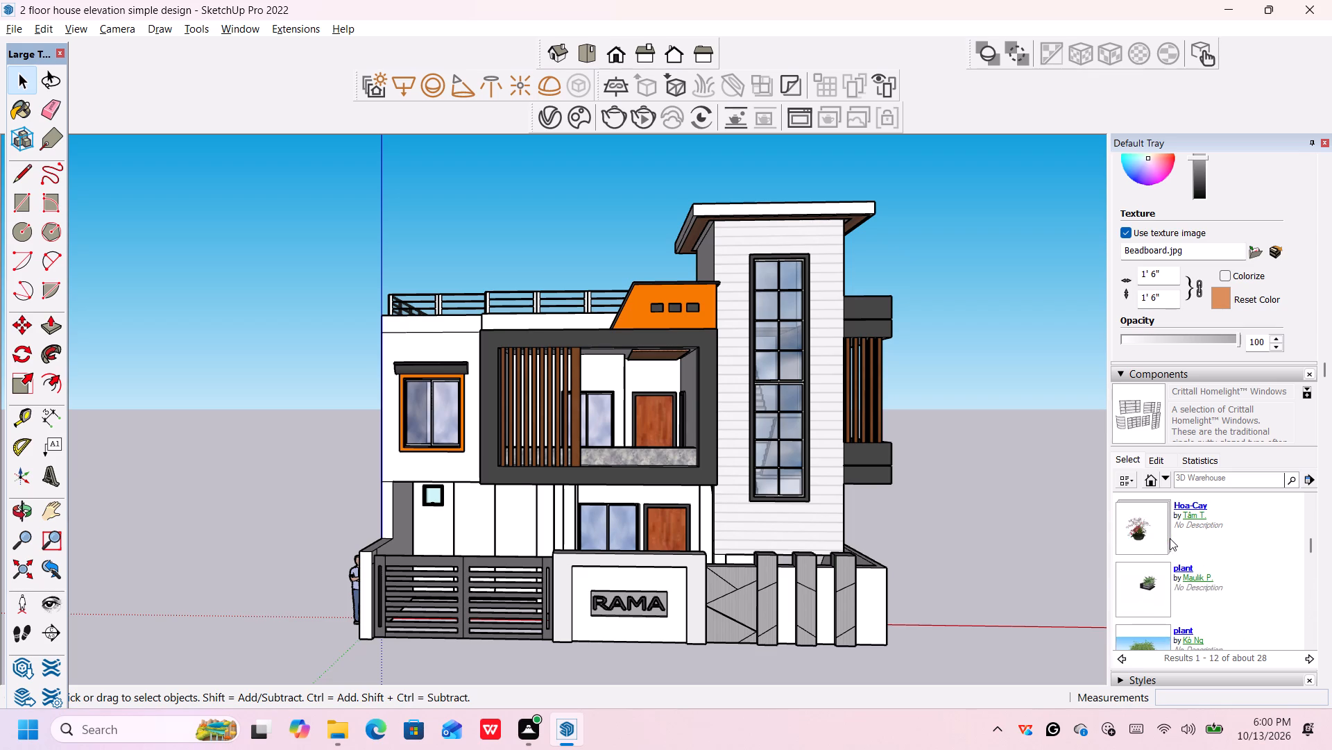
{"action": "scroll", "coordinate": [1170, 538], "scroll_direction": "down", "scroll_amount": 2}
{"action": "scroll", "coordinate": [1170, 538], "scroll_direction": "up", "scroll_amount": 1}
{"action": "scroll", "coordinate": [1165, 581], "scroll_direction": "down", "scroll_amount": 2}
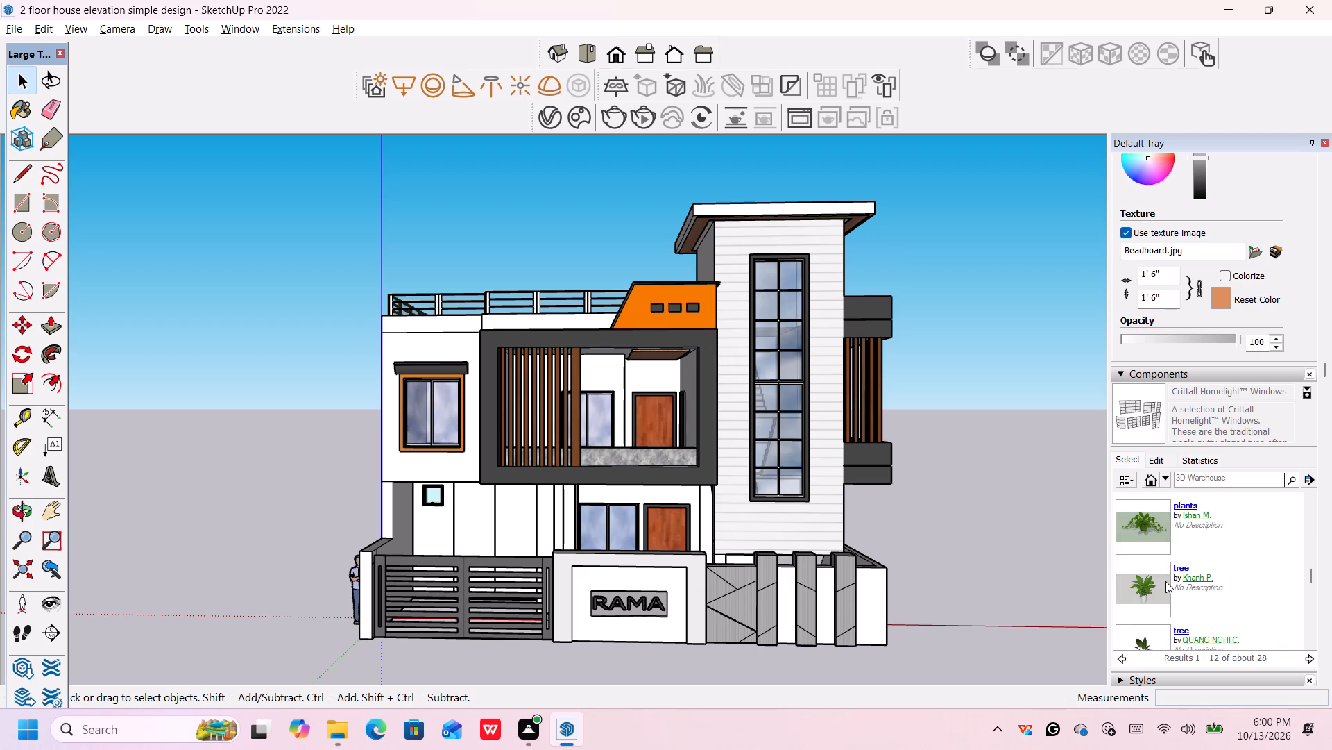
{"action": "left_click", "coordinate": [1154, 594]}
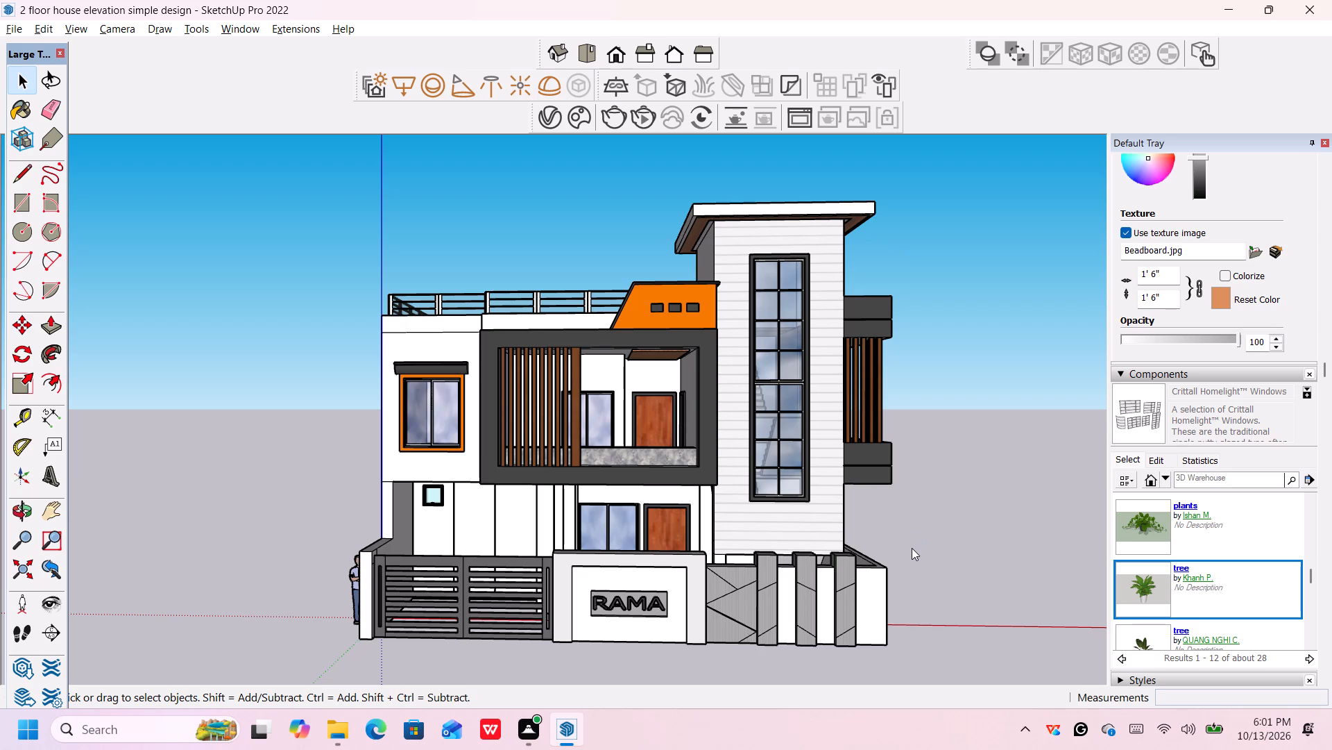
{"action": "left_click", "coordinate": [810, 429]}
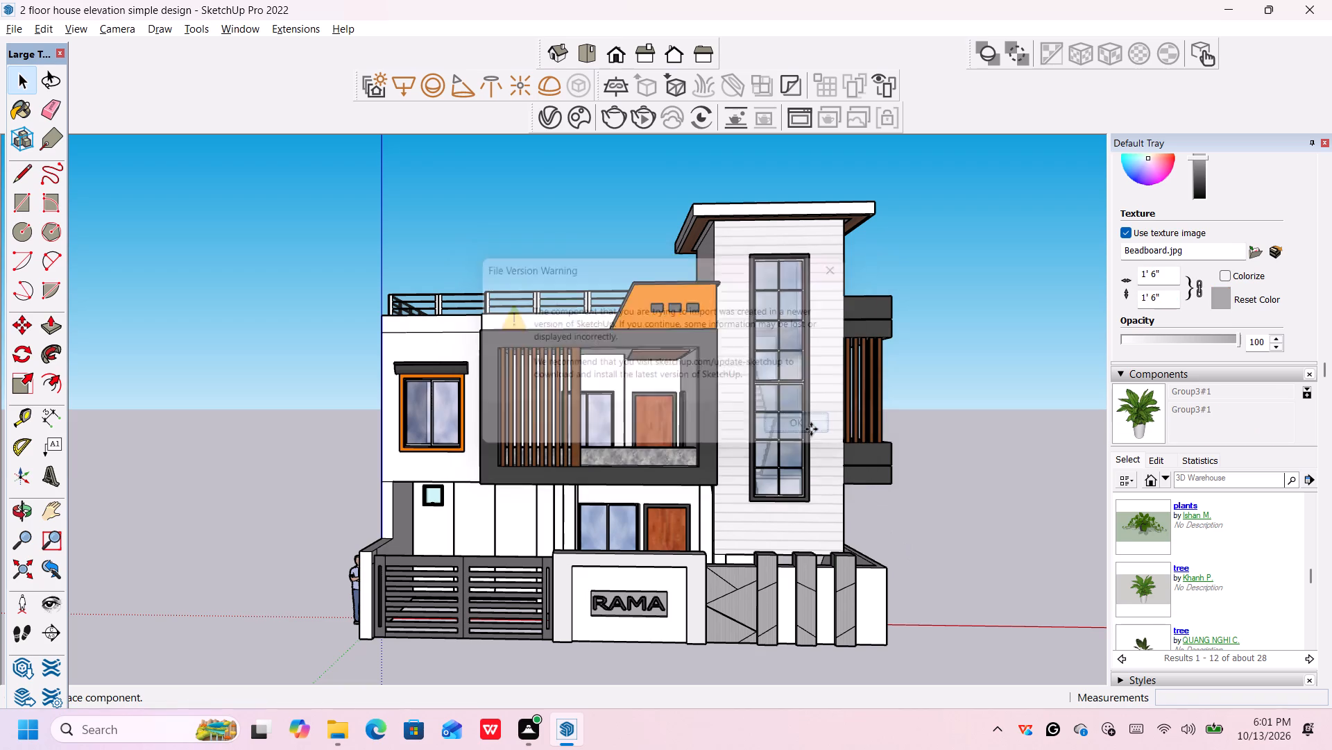
{"action": "left_click", "coordinate": [898, 464]}
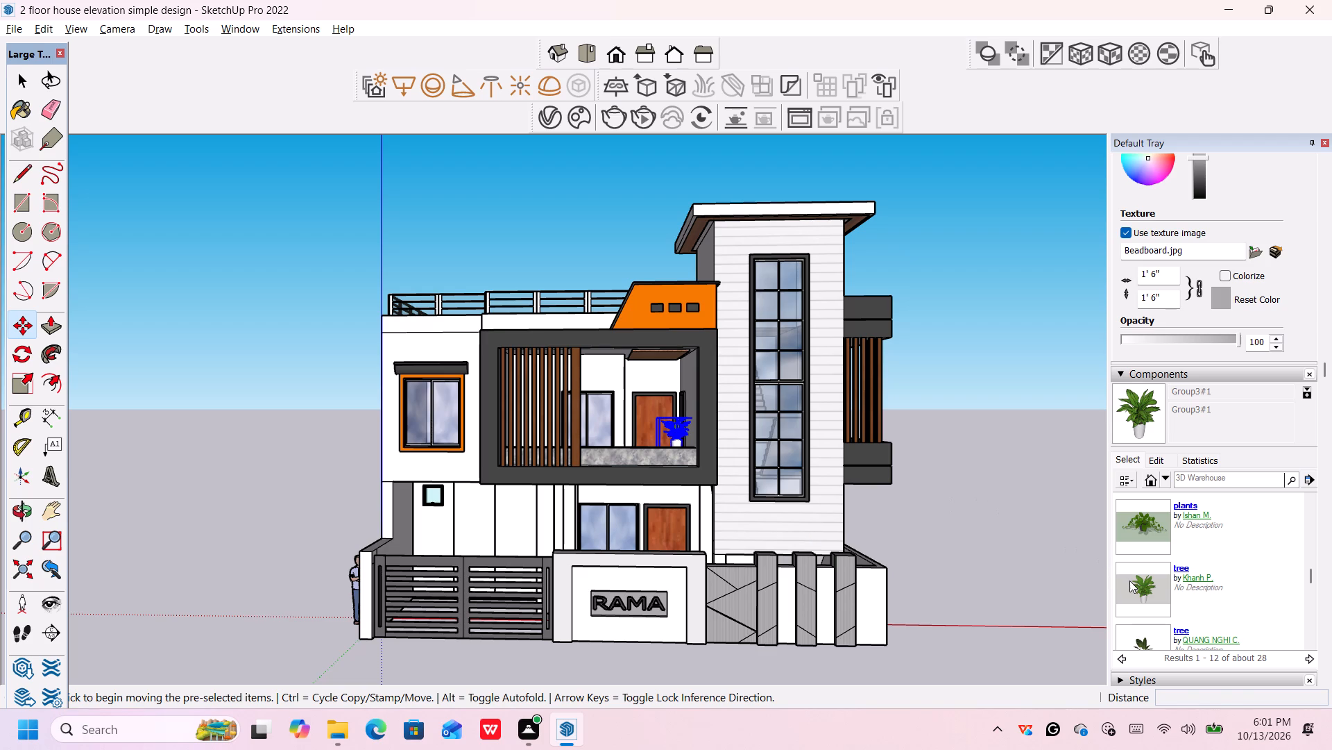
Insert the potted "chậu cây" plant from the collection at the roof terrace's front corner above the orange-framed window, inside the railing.
{"action": "scroll", "coordinate": [1141, 562], "scroll_direction": "up", "scroll_amount": 3}
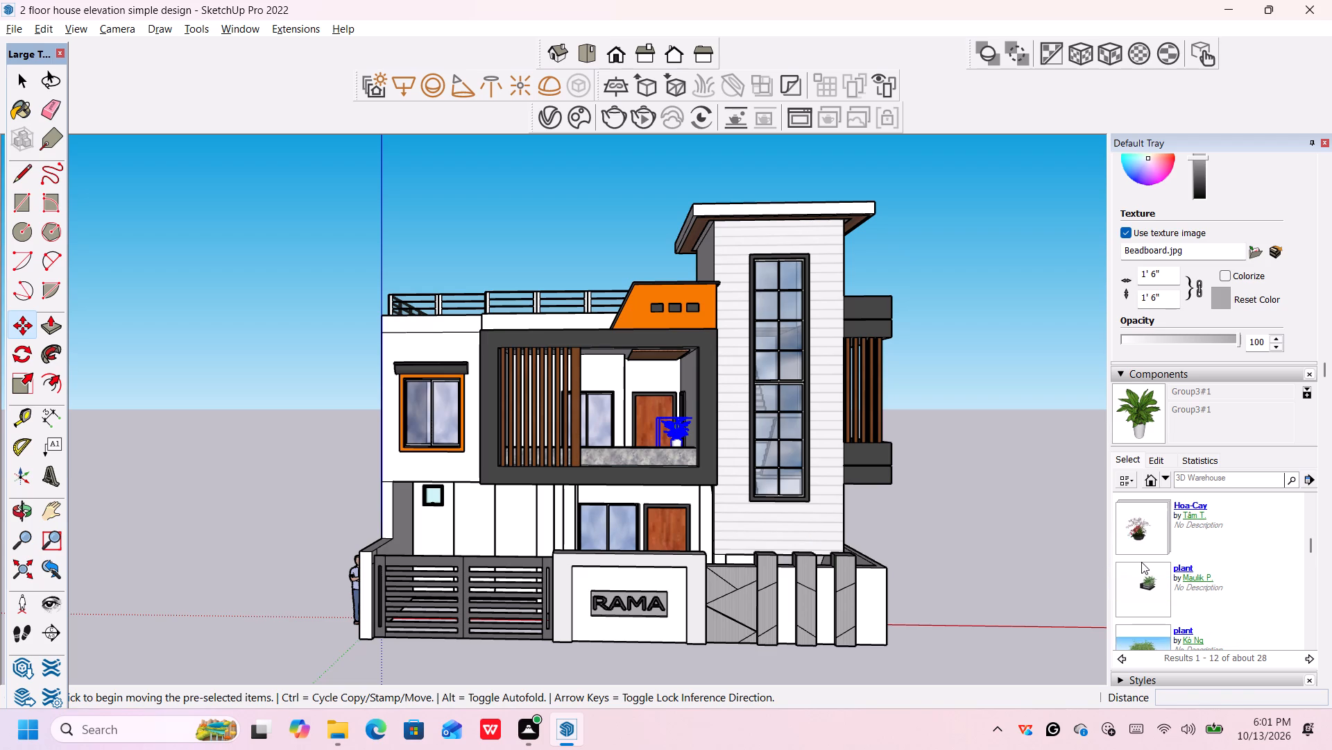
{"action": "scroll", "coordinate": [1141, 562], "scroll_direction": "up", "scroll_amount": 3}
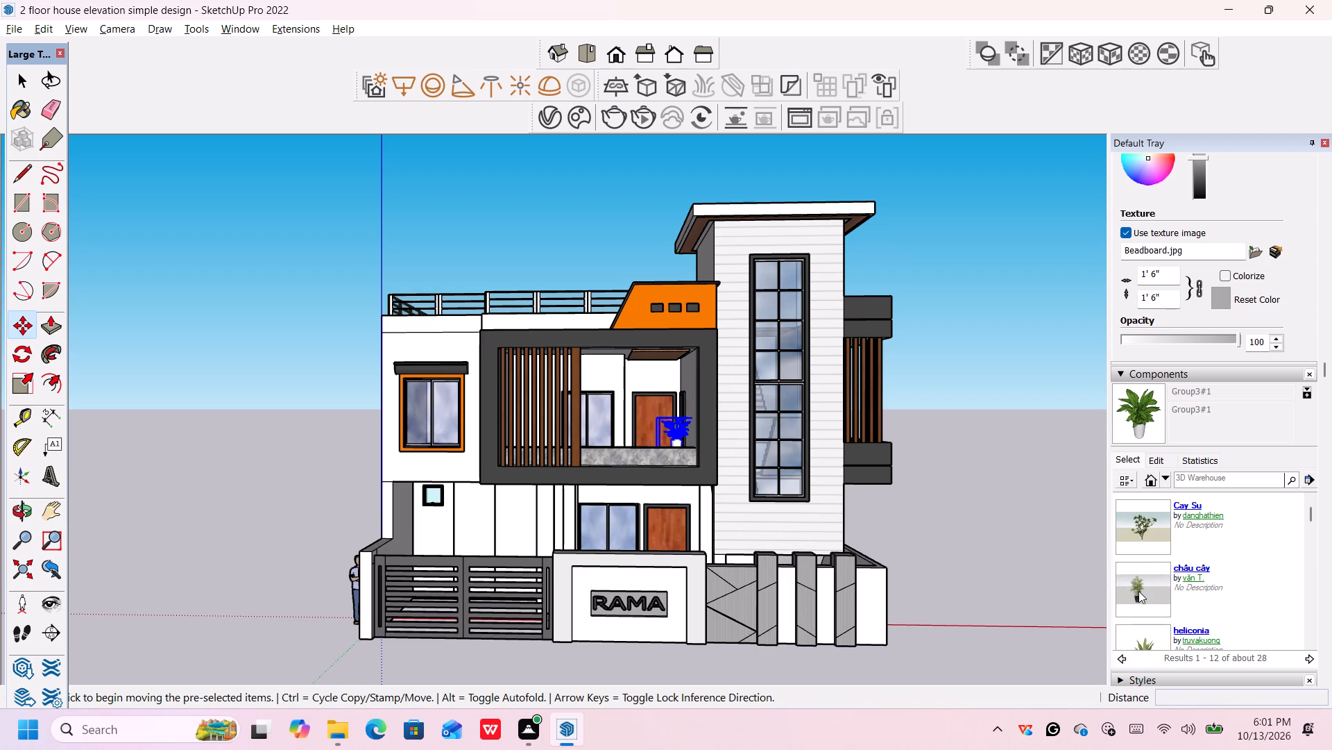
{"action": "left_click", "coordinate": [1139, 591]}
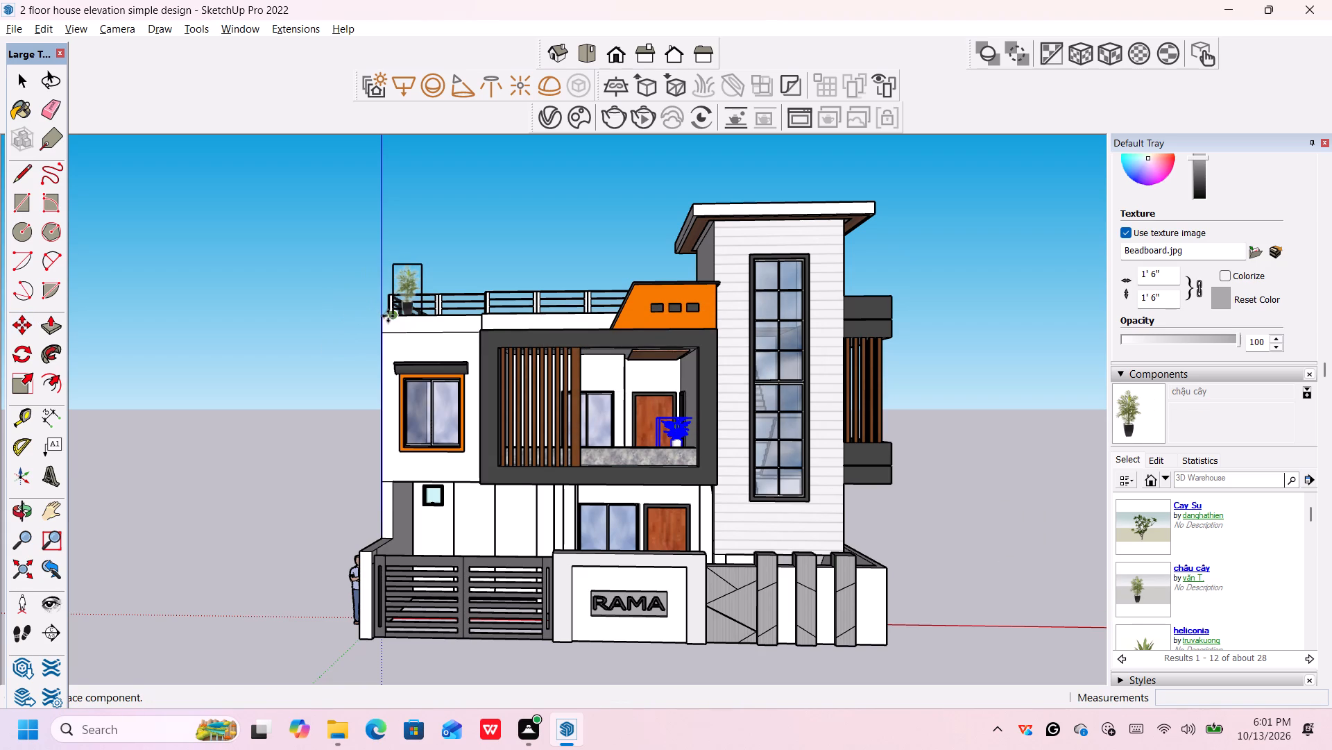
{"action": "scroll", "coordinate": [388, 309], "scroll_direction": "up", "scroll_amount": 3}
{"action": "middle_click_drag", "start_coordinate": [402, 308], "coordinate": [407, 390]}
{"action": "middle_click_drag", "start_coordinate": [420, 301], "coordinate": [419, 334]}
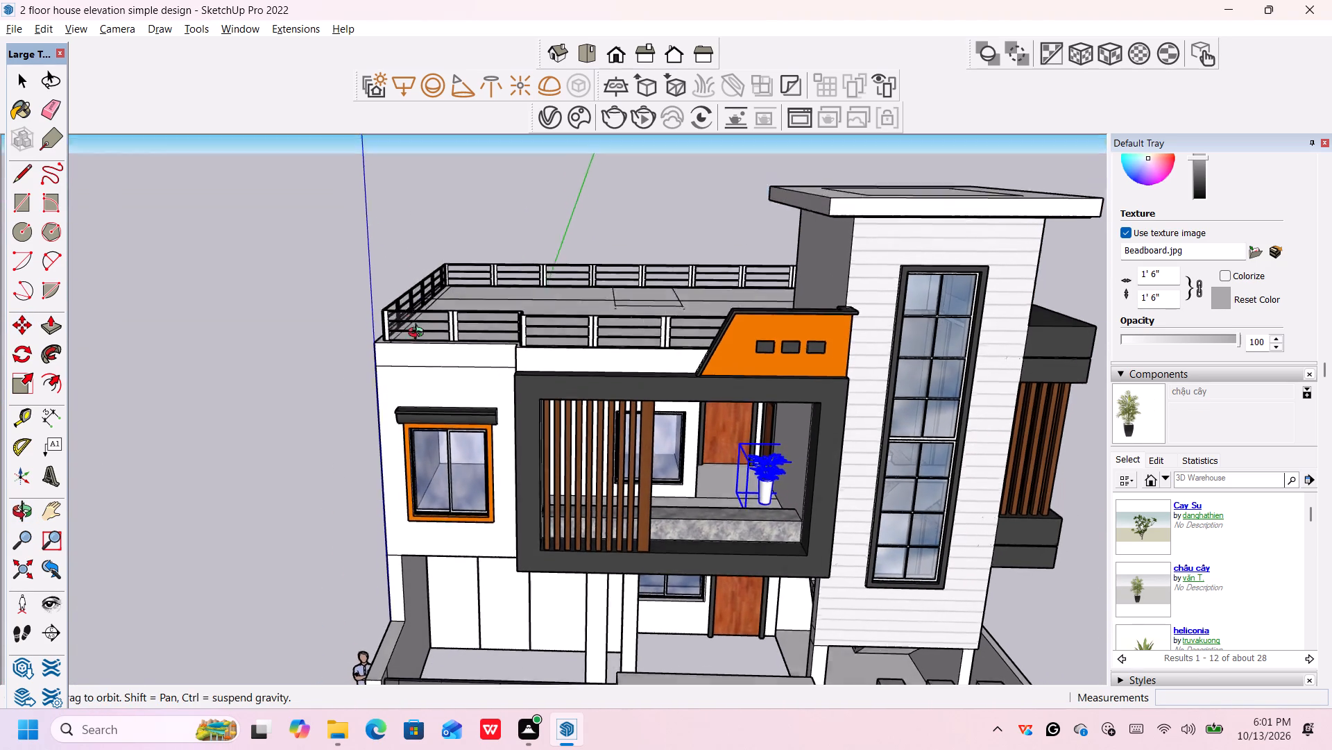
{"action": "middle_click_drag", "start_coordinate": [419, 334], "coordinate": [416, 401]}
{"action": "scroll", "coordinate": [396, 341], "scroll_direction": "up", "scroll_amount": 1}
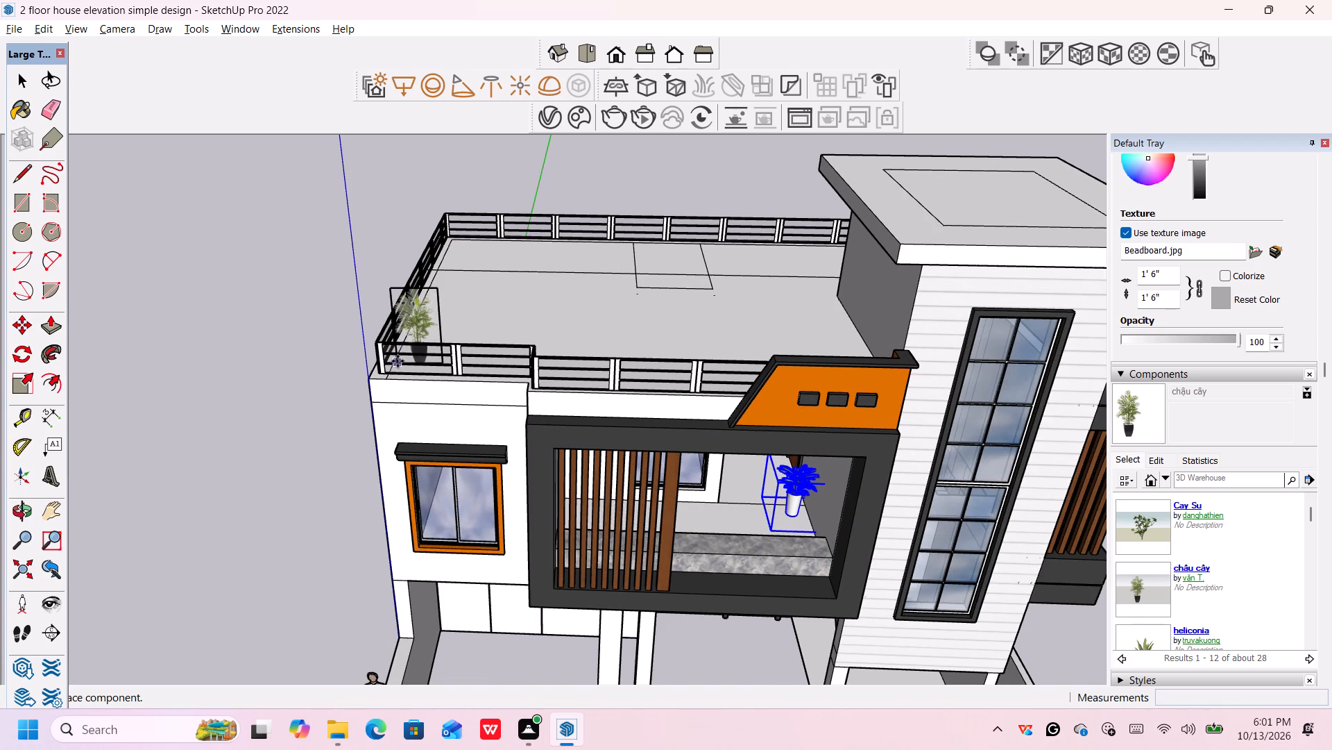
{"action": "left_click", "coordinate": [396, 370]}
Move the potted plant at the roof terrace corner about 2' 3" back from the front railing.
{"action": "scroll", "coordinate": [388, 349], "scroll_direction": "down", "scroll_amount": 4}
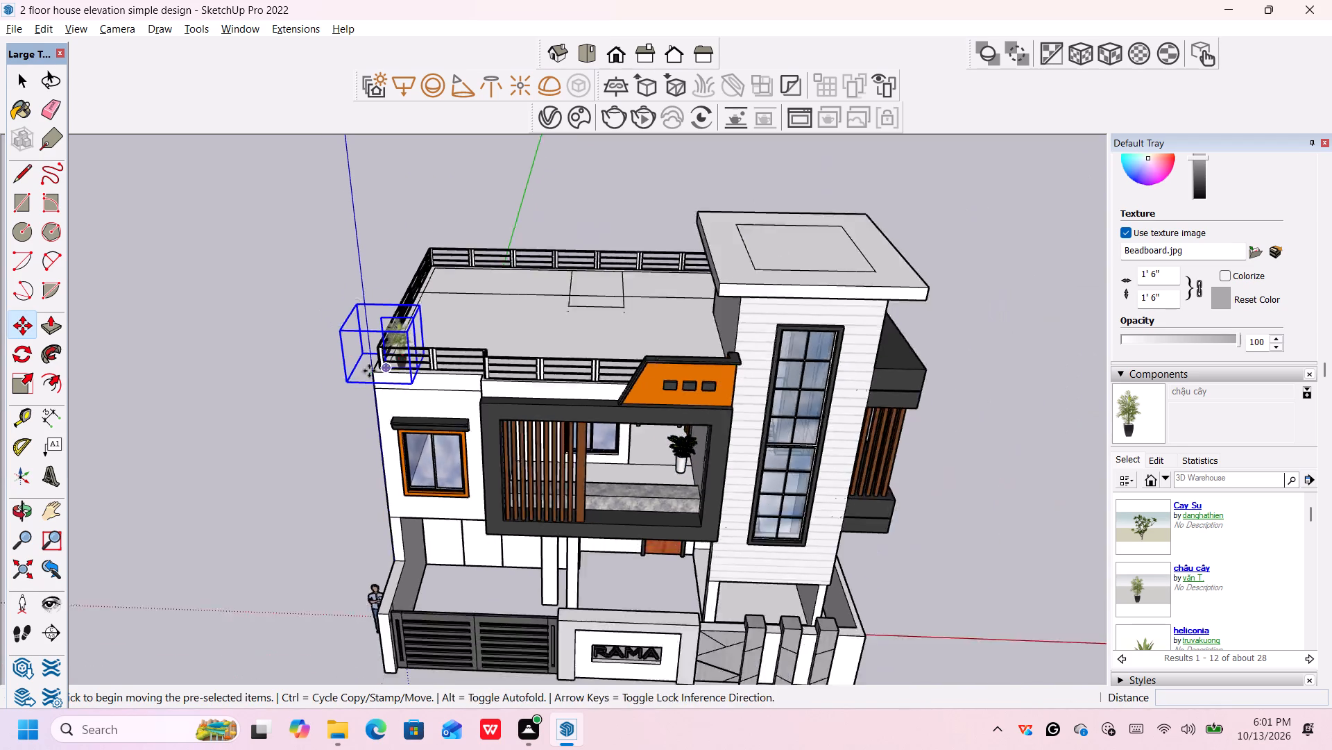
{"action": "scroll", "coordinate": [369, 371], "scroll_direction": "down", "scroll_amount": 2}
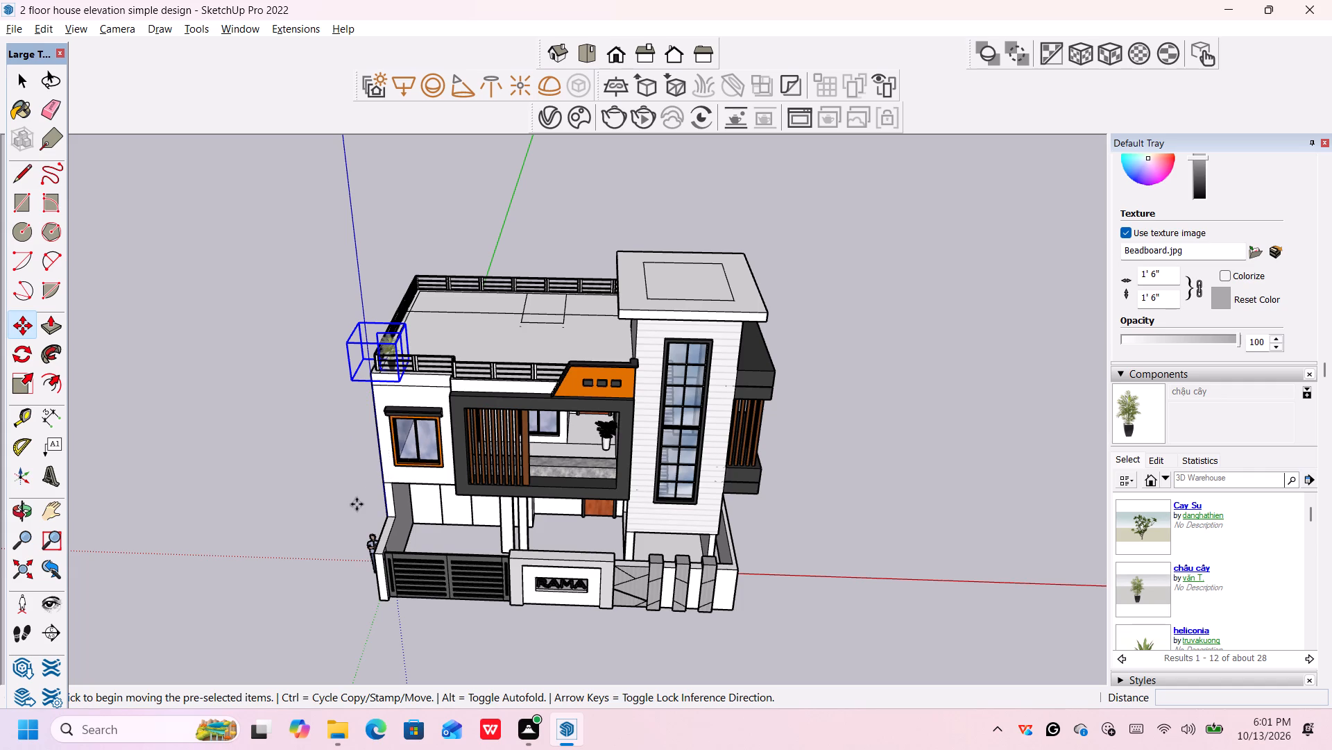
{"action": "middle_click_drag", "start_coordinate": [357, 499], "coordinate": [424, 373]}
{"action": "middle_click_drag", "start_coordinate": [423, 387], "coordinate": [427, 390]}
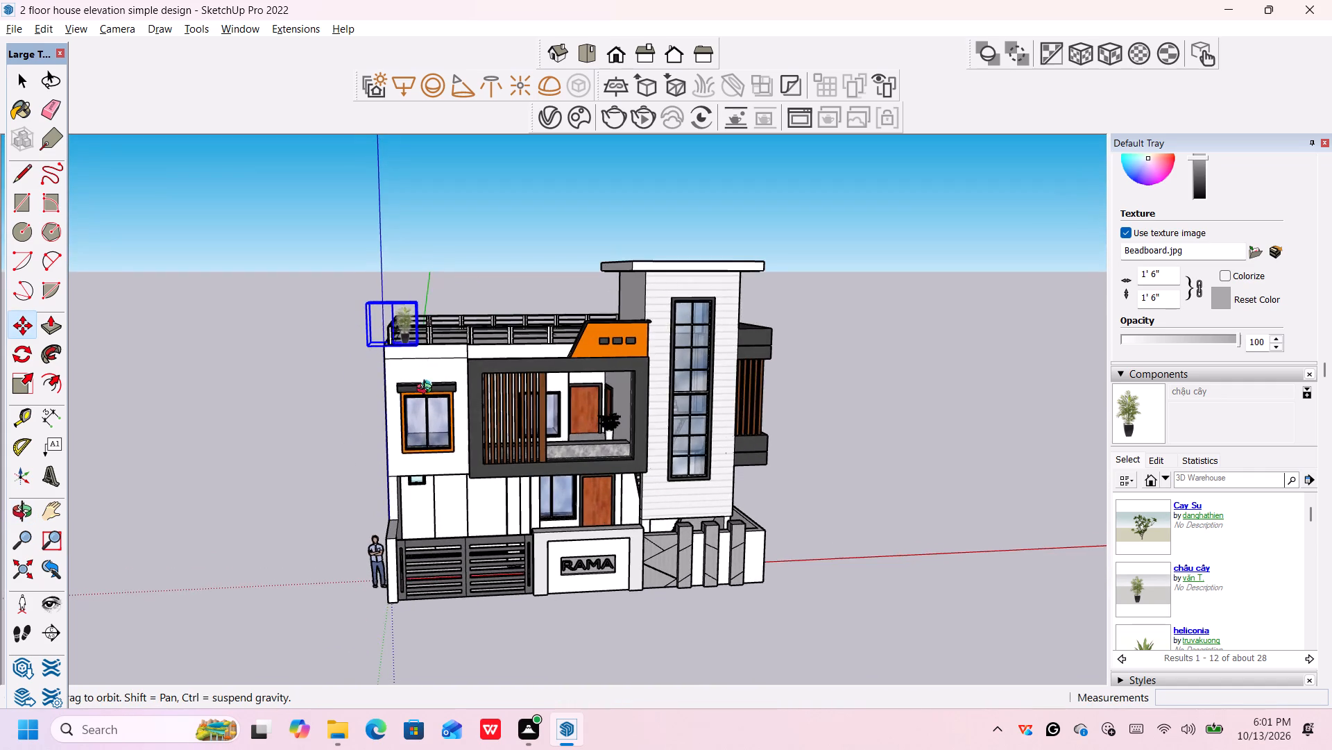
{"action": "middle_click_drag", "start_coordinate": [427, 390], "coordinate": [811, 473]}
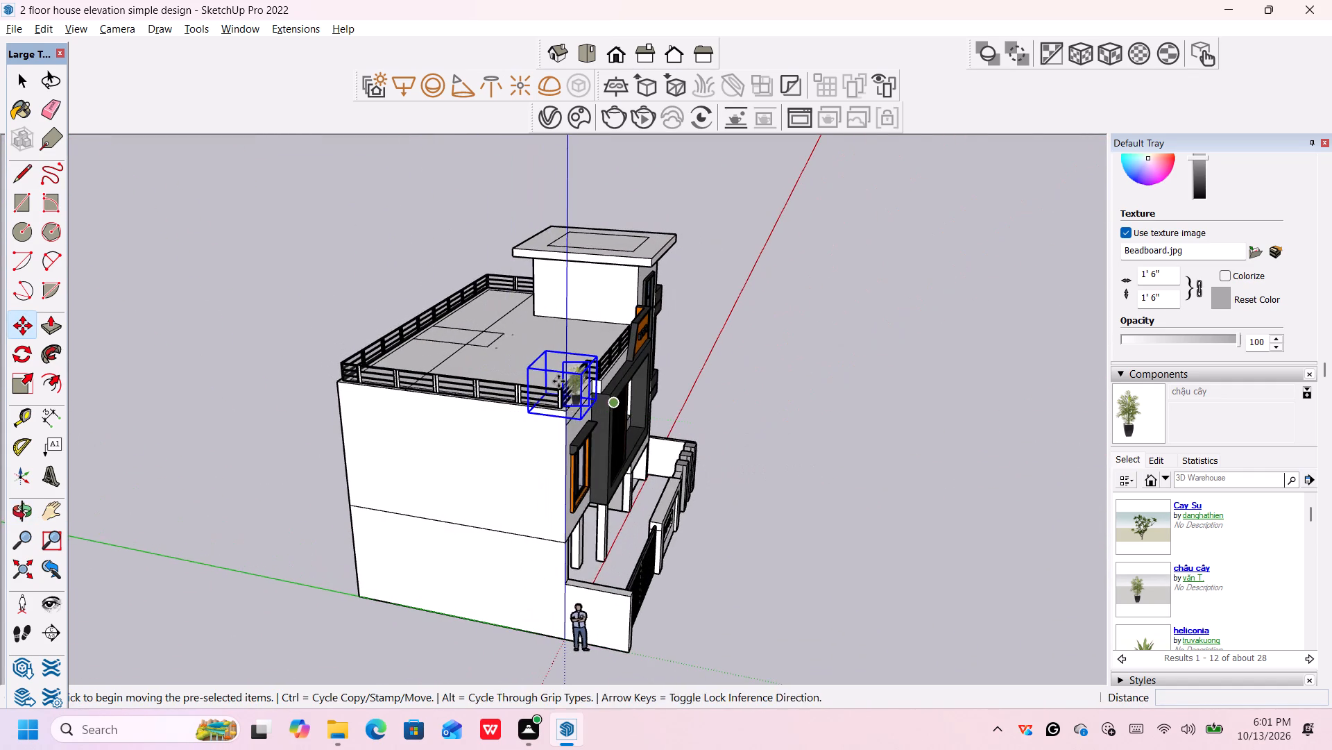
{"action": "scroll", "coordinate": [551, 389], "scroll_direction": "down", "scroll_amount": 1}
{"action": "scroll", "coordinate": [551, 390], "scroll_direction": "up", "scroll_amount": 4}
{"action": "left_click", "coordinate": [522, 361]}
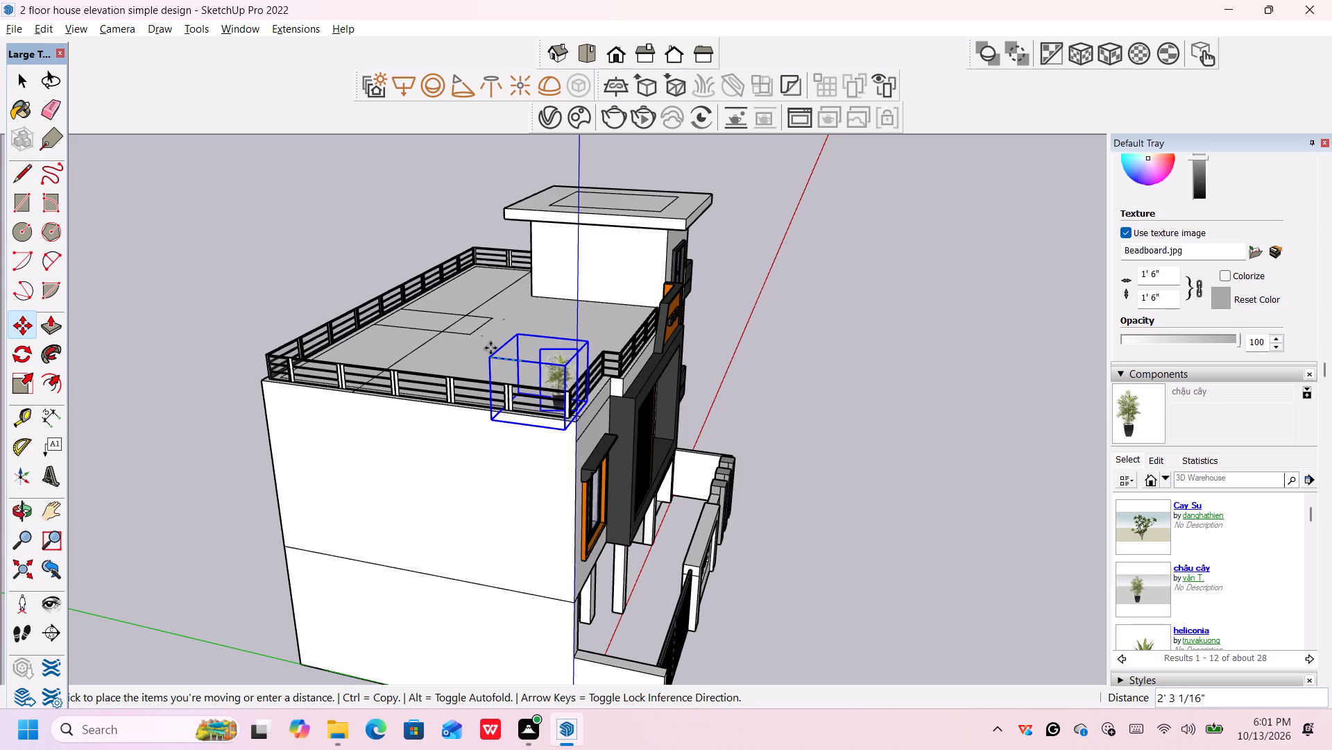
{"action": "left_click", "coordinate": [490, 348]}
Reposition the potted plant inside the first-floor balcony, moving it about 2' 8" behind the stone parapet.
{"action": "scroll", "coordinate": [765, 405], "scroll_direction": "down", "scroll_amount": 9}
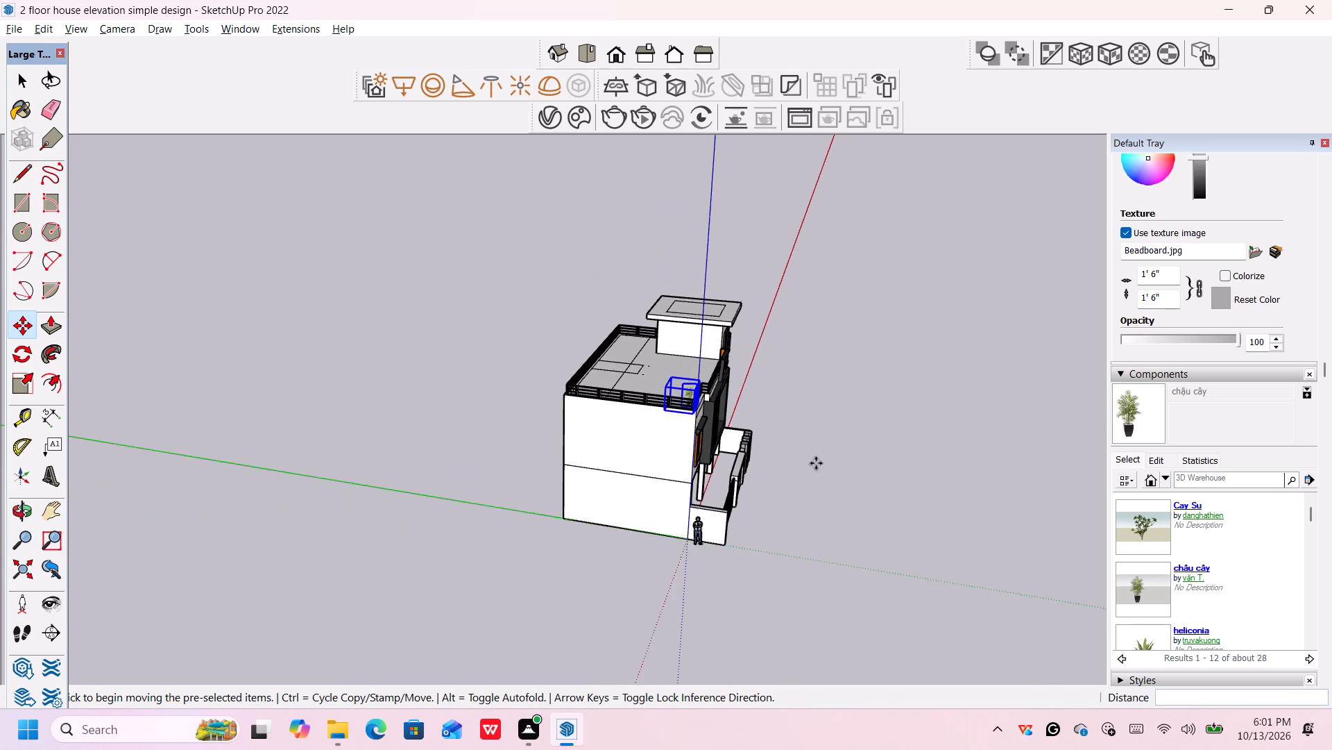
{"action": "scroll", "coordinate": [820, 471], "scroll_direction": "up", "scroll_amount": 1}
{"action": "middle_click", "coordinate": [784, 474]}
{"action": "middle_click", "coordinate": [781, 474]}
{"action": "middle_click", "coordinate": [587, 471]}
{"action": "scroll", "coordinate": [864, 448], "scroll_direction": "up", "scroll_amount": 3}
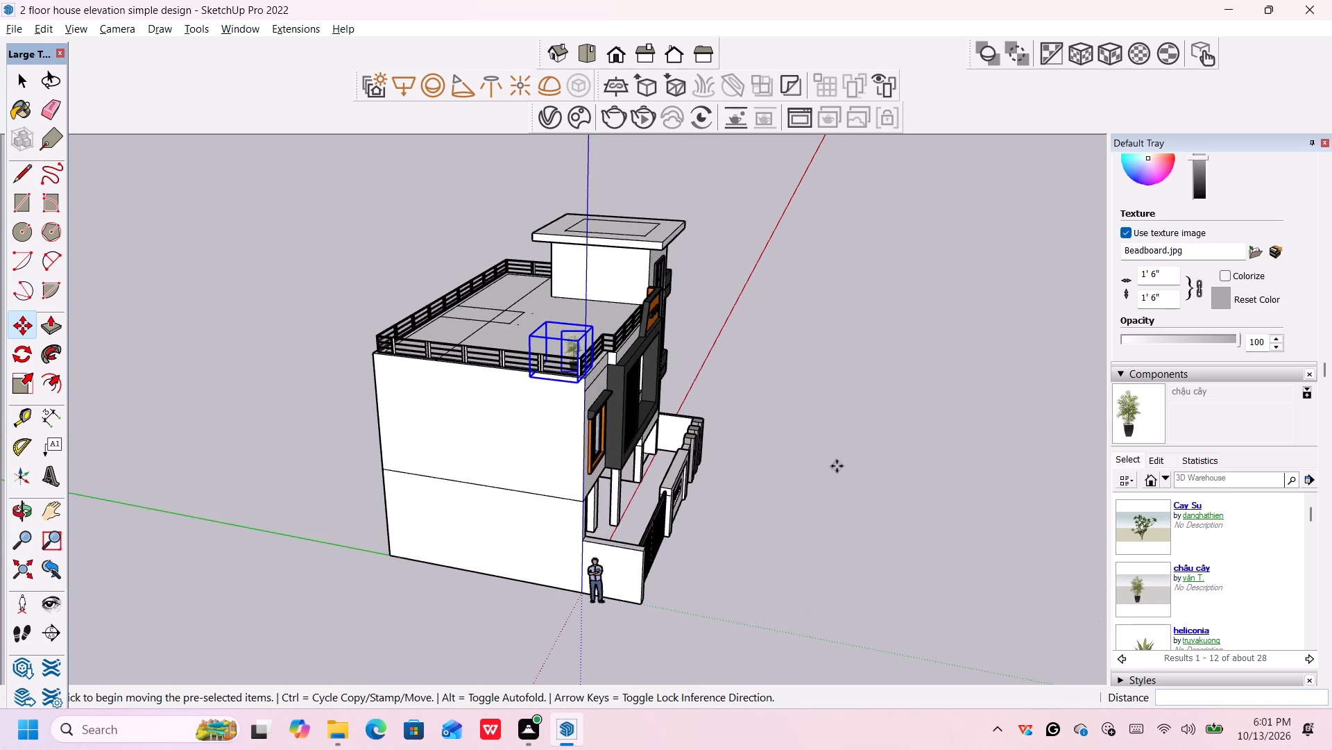
{"action": "middle_click_drag", "start_coordinate": [805, 469], "coordinate": [383, 421]}
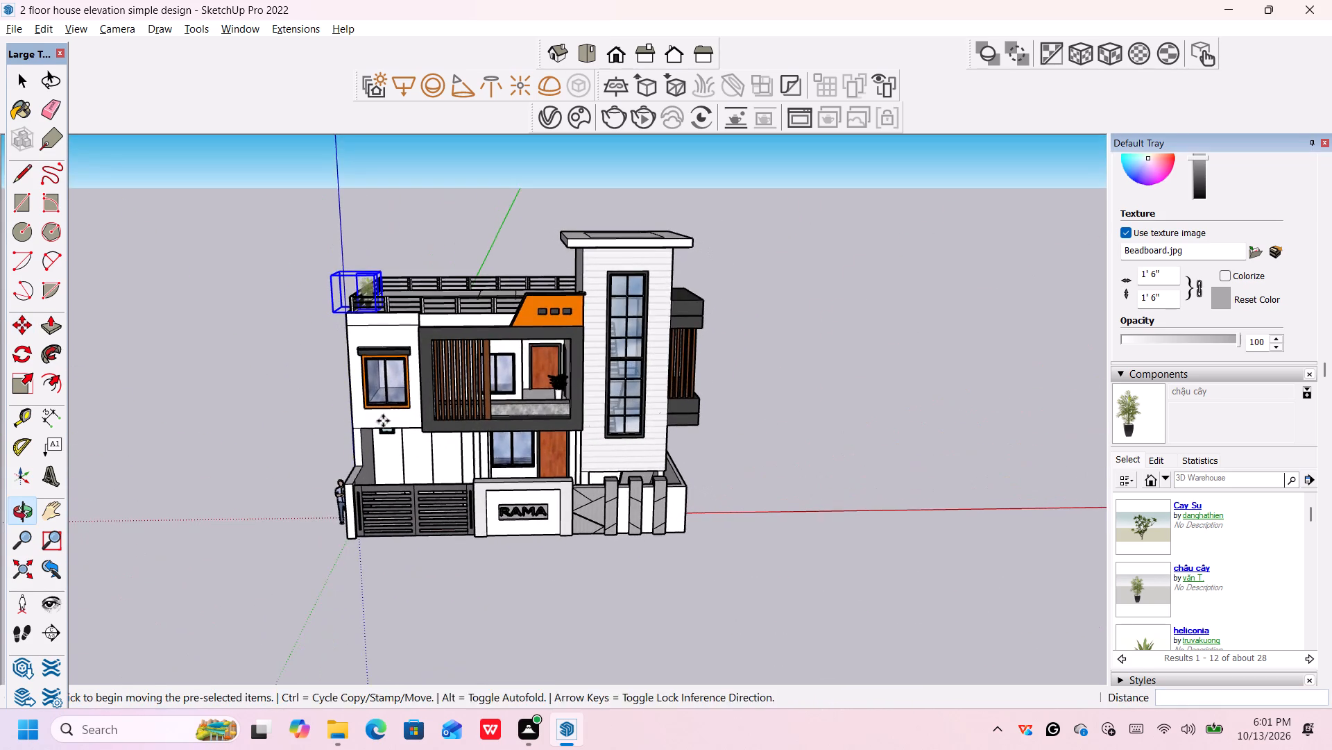
{"action": "middle_click_drag", "start_coordinate": [386, 422], "coordinate": [403, 410]}
{"action": "scroll", "coordinate": [613, 381], "scroll_direction": "up", "scroll_amount": 5}
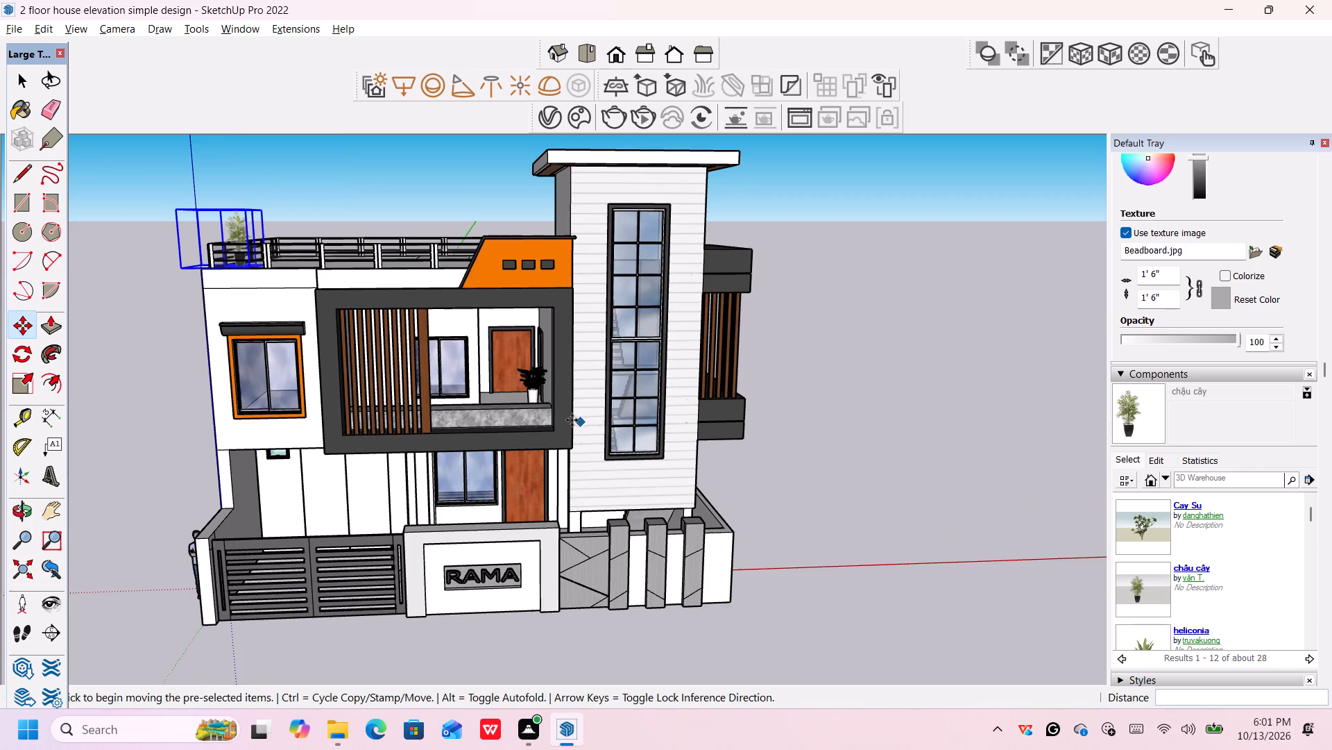
{"action": "middle_click_drag", "start_coordinate": [566, 417], "coordinate": [562, 485]}
{"action": "scroll", "coordinate": [563, 485], "scroll_direction": "up", "scroll_amount": 4}
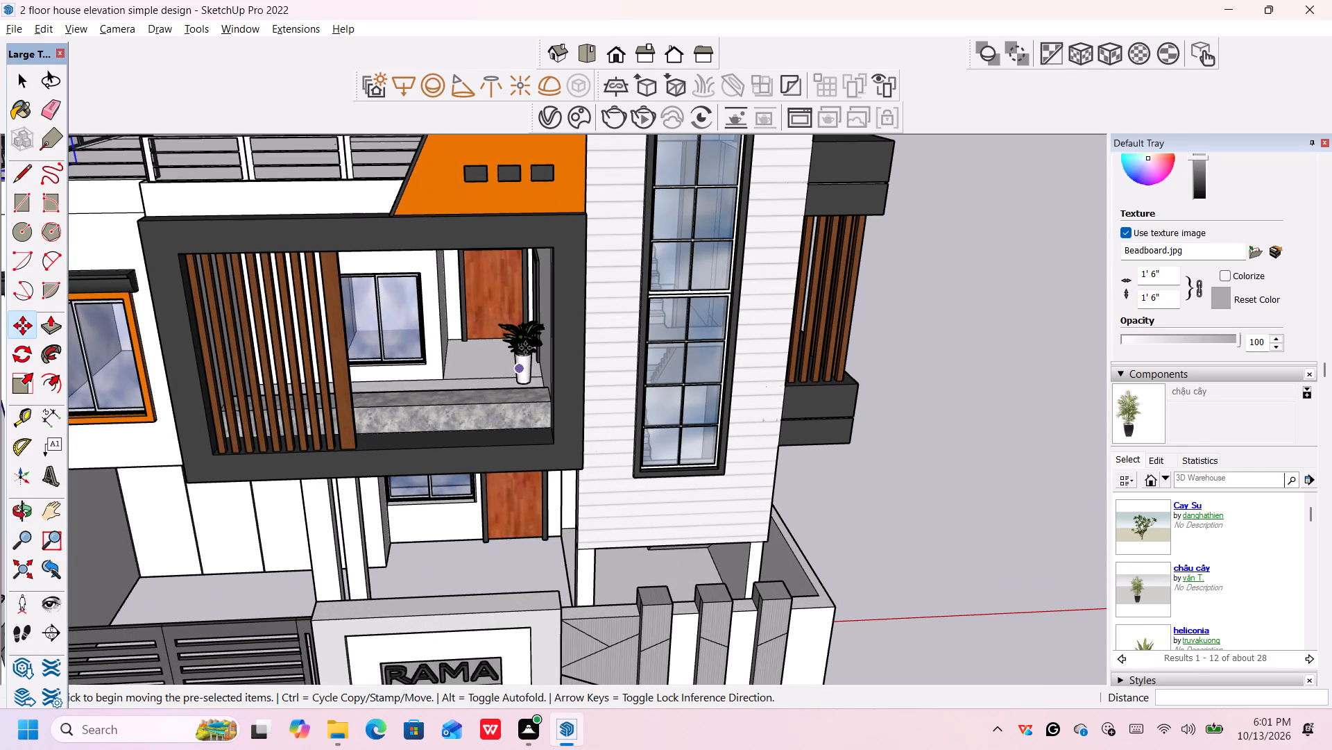
{"action": "left_click", "coordinate": [525, 348]}
{"action": "left_click", "coordinate": [522, 343]}
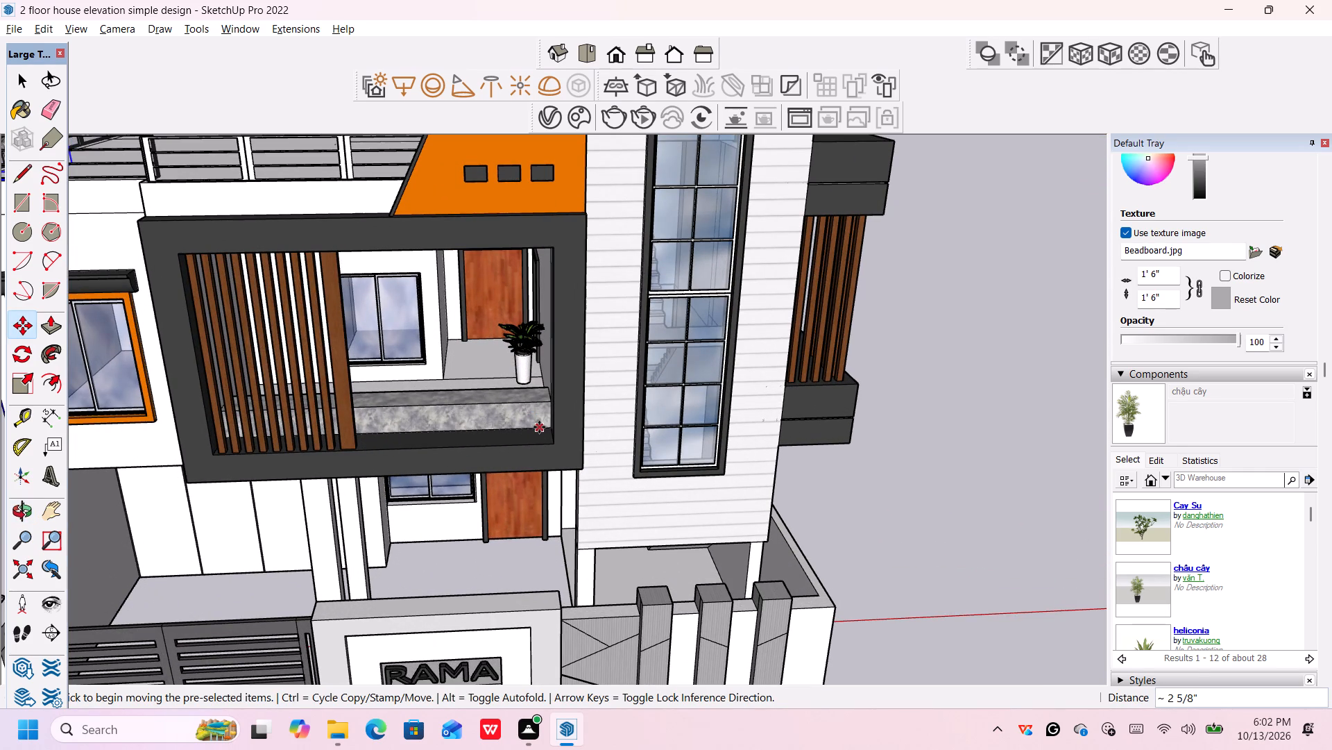
{"action": "key", "text": "Escape"}
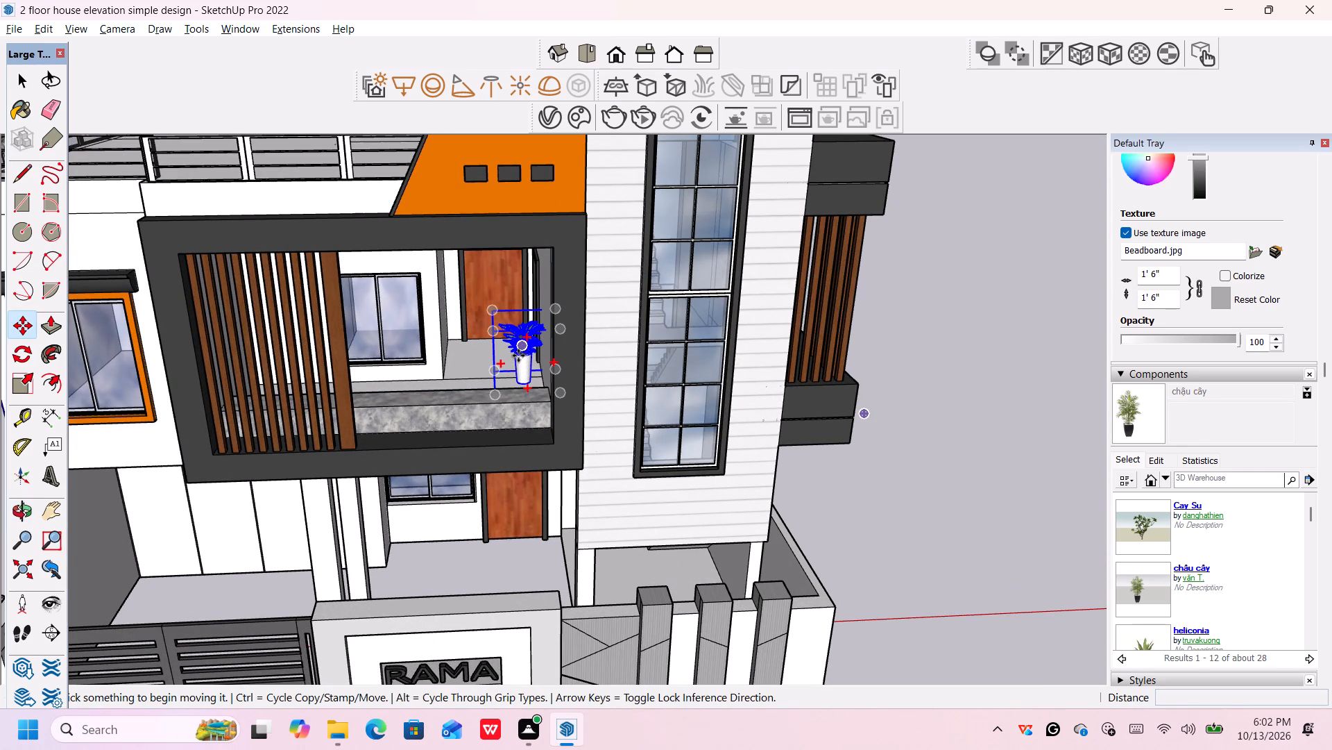
{"action": "left_click", "coordinate": [518, 355]}
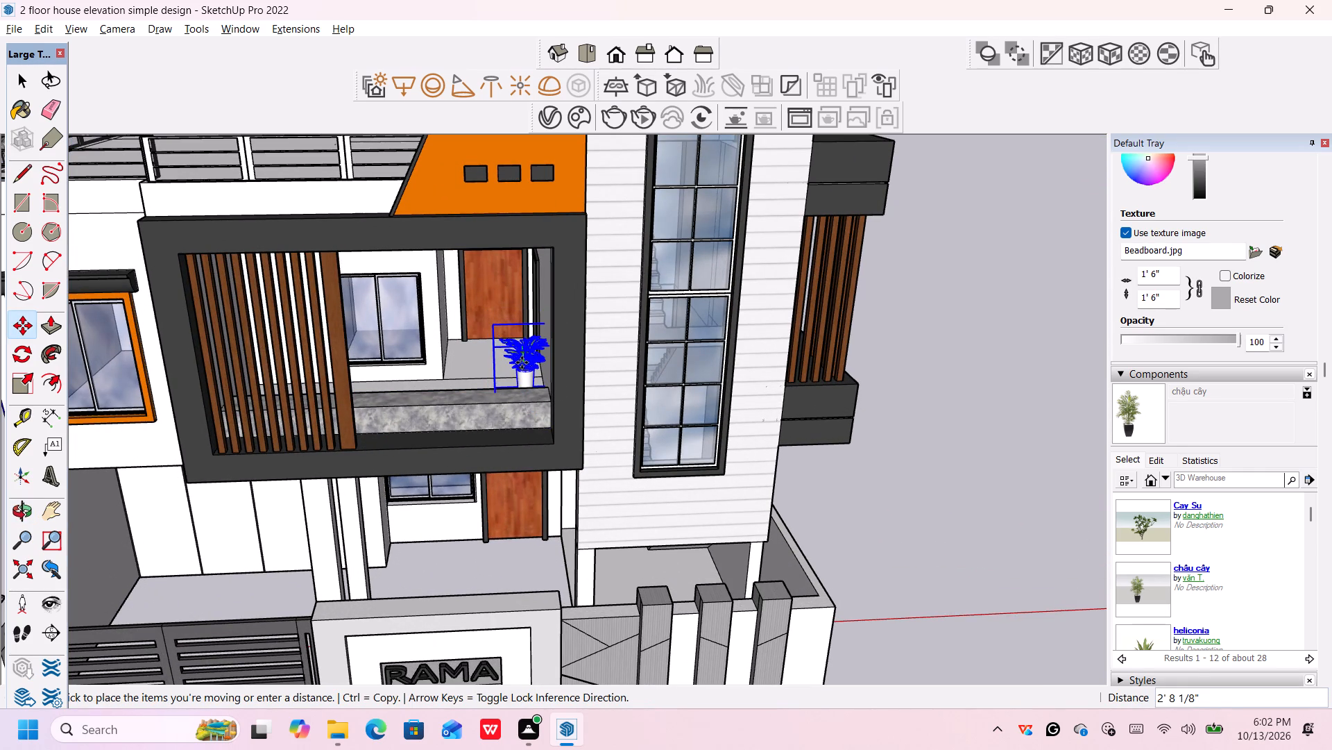
{"action": "left_click", "coordinate": [522, 362]}
Examine the balcony and roof terrace plants together with the whole front elevation.
{"action": "scroll", "coordinate": [793, 406], "scroll_direction": "down", "scroll_amount": 6}
{"action": "scroll", "coordinate": [869, 470], "scroll_direction": "down", "scroll_amount": 5}
{"action": "middle_click_drag", "start_coordinate": [900, 566], "coordinate": [882, 535]}
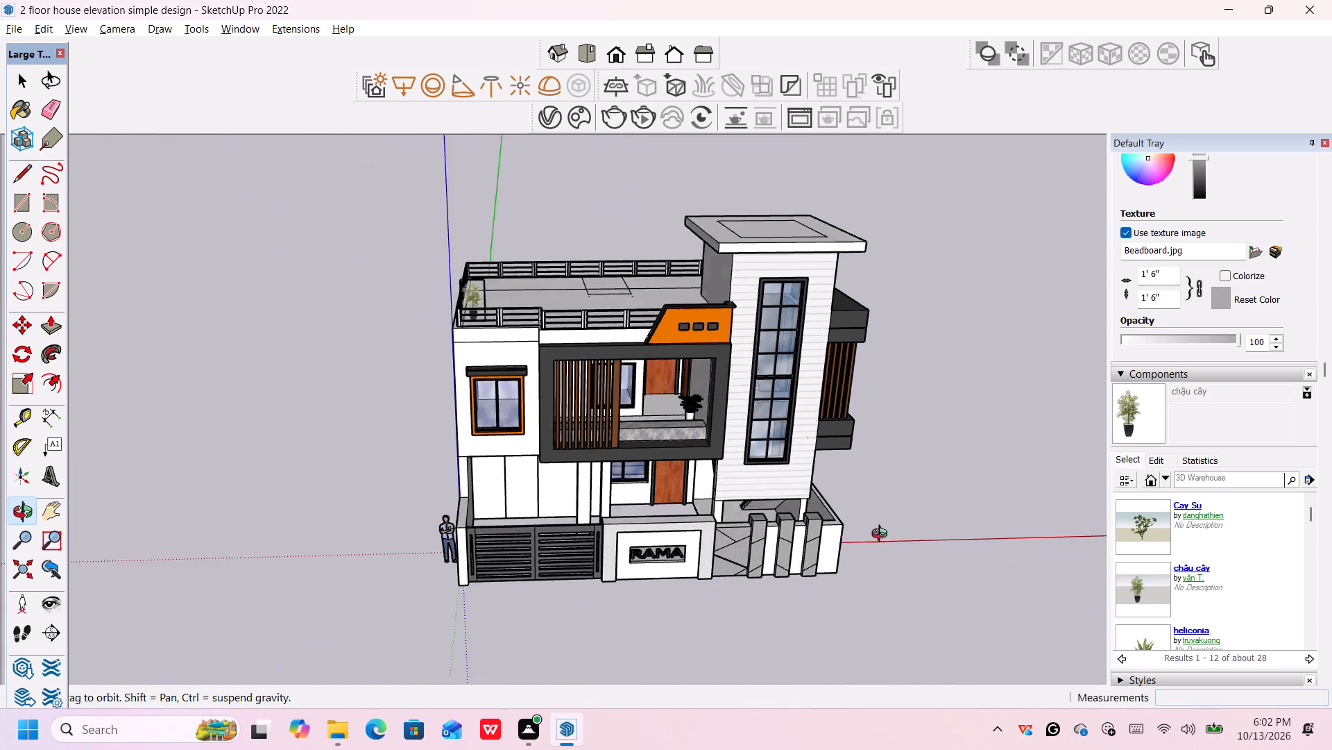
{"action": "middle_click_drag", "start_coordinate": [882, 535], "coordinate": [854, 488]}
{"action": "scroll", "coordinate": [855, 492], "scroll_direction": "up", "scroll_amount": 1}
{"action": "left_click", "coordinate": [907, 468]}
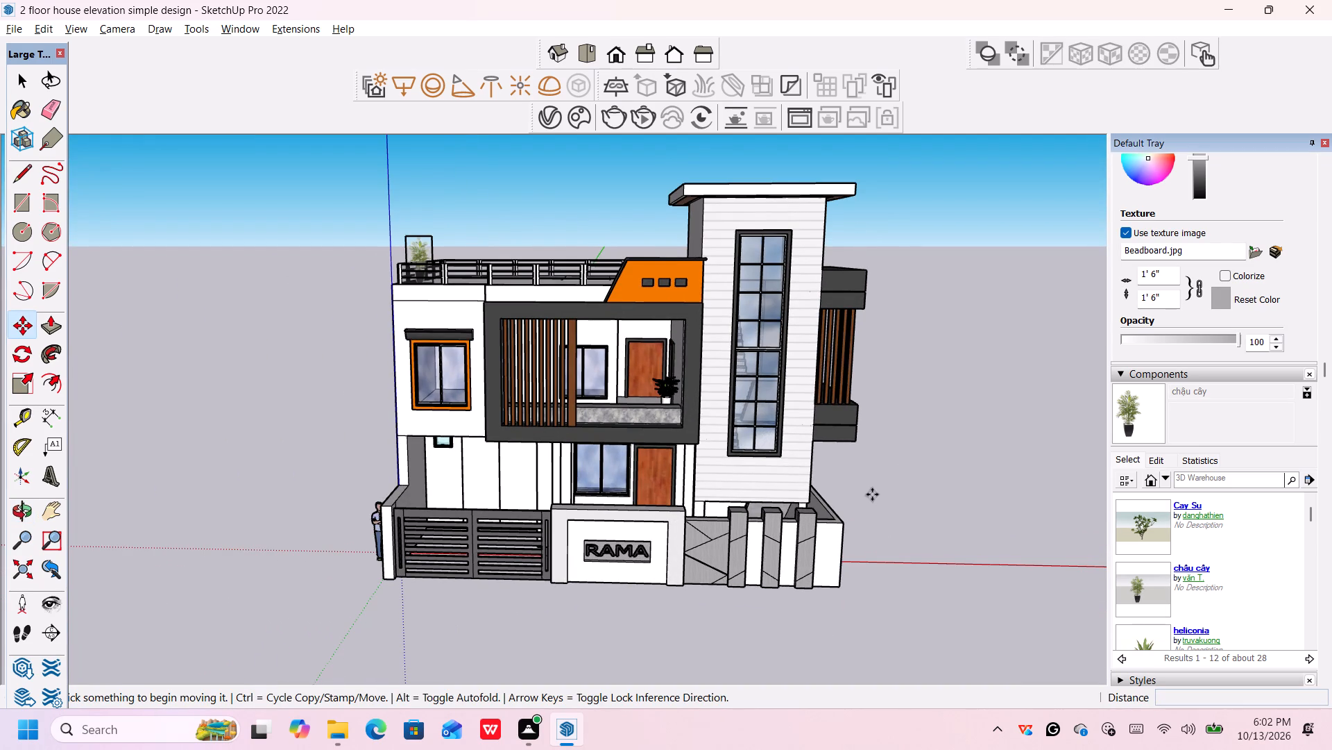
{"action": "key", "text": "space"}
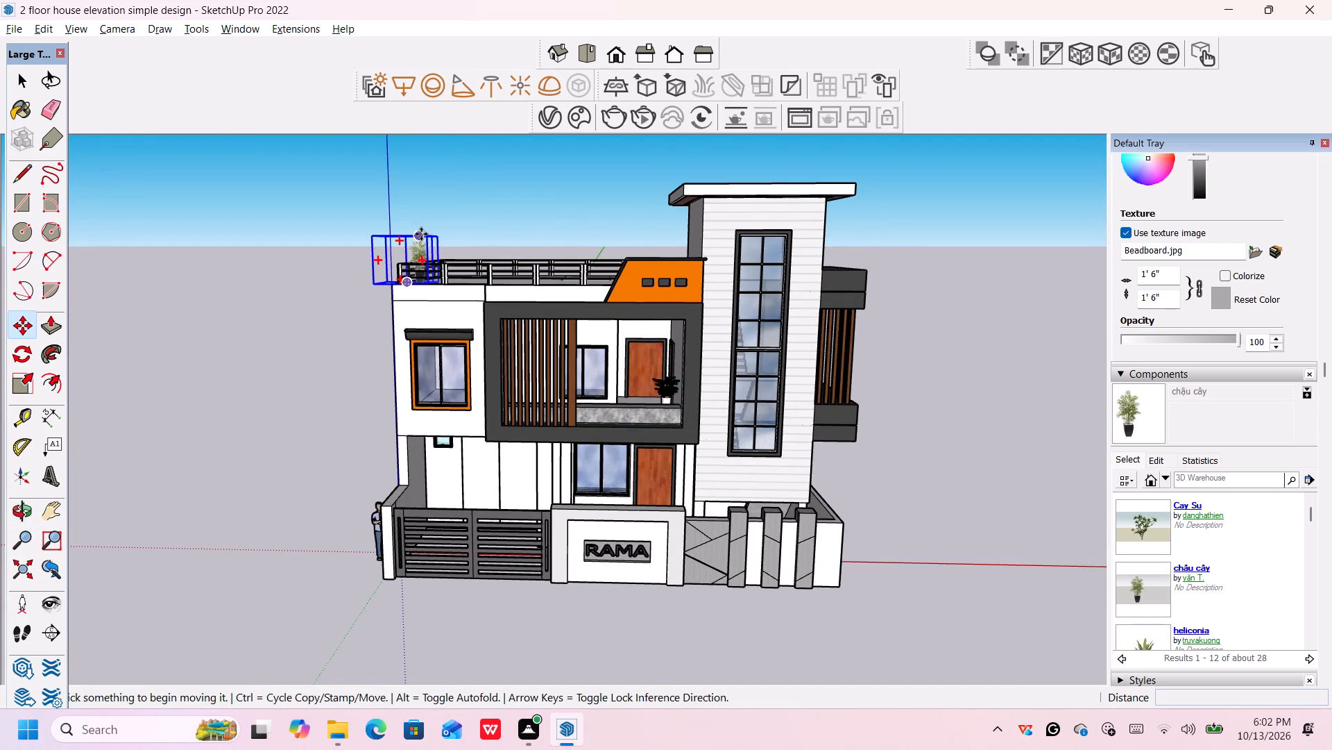
{"action": "key", "text": "space"}
{"action": "left_click", "coordinate": [311, 297]}
Delete the potted plant standing at the roof terrace's front corner above the orange-framed window.
{"action": "middle_click_drag", "start_coordinate": [331, 314], "coordinate": [475, 585]}
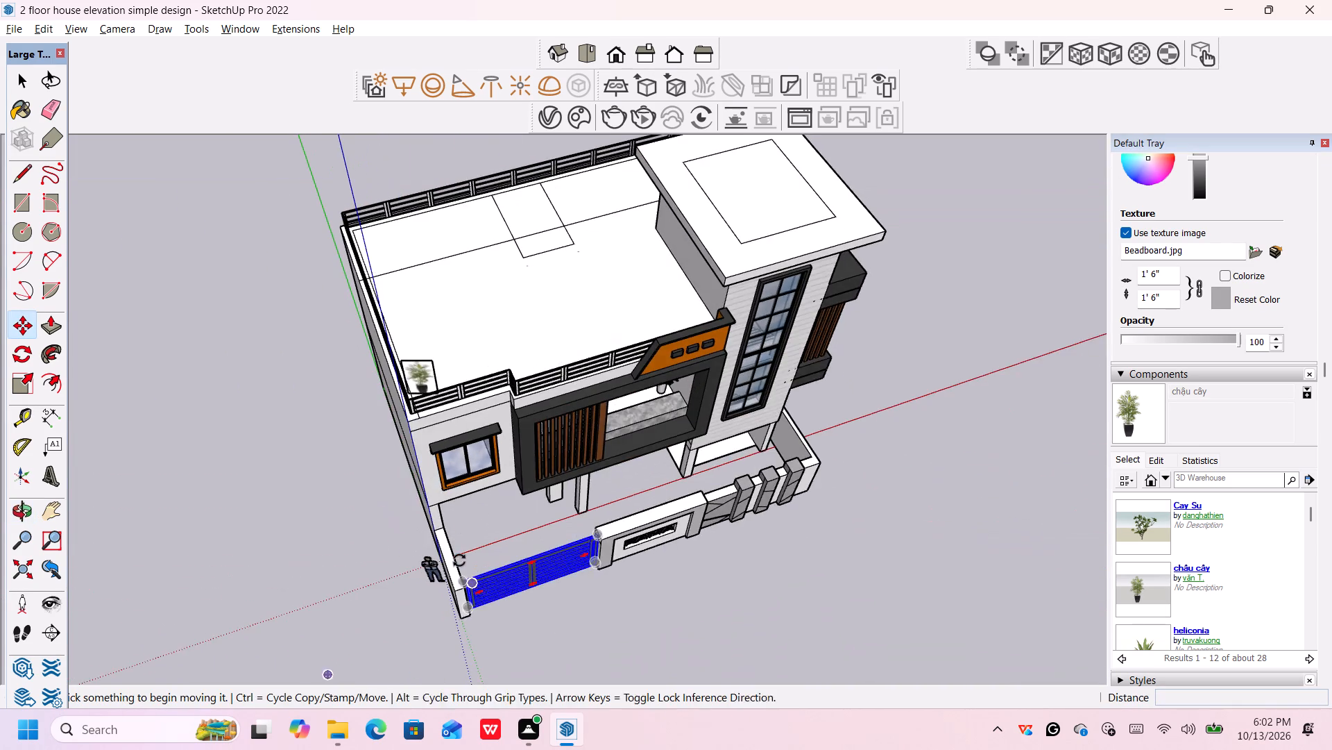
{"action": "scroll", "coordinate": [389, 378], "scroll_direction": "up", "scroll_amount": 3}
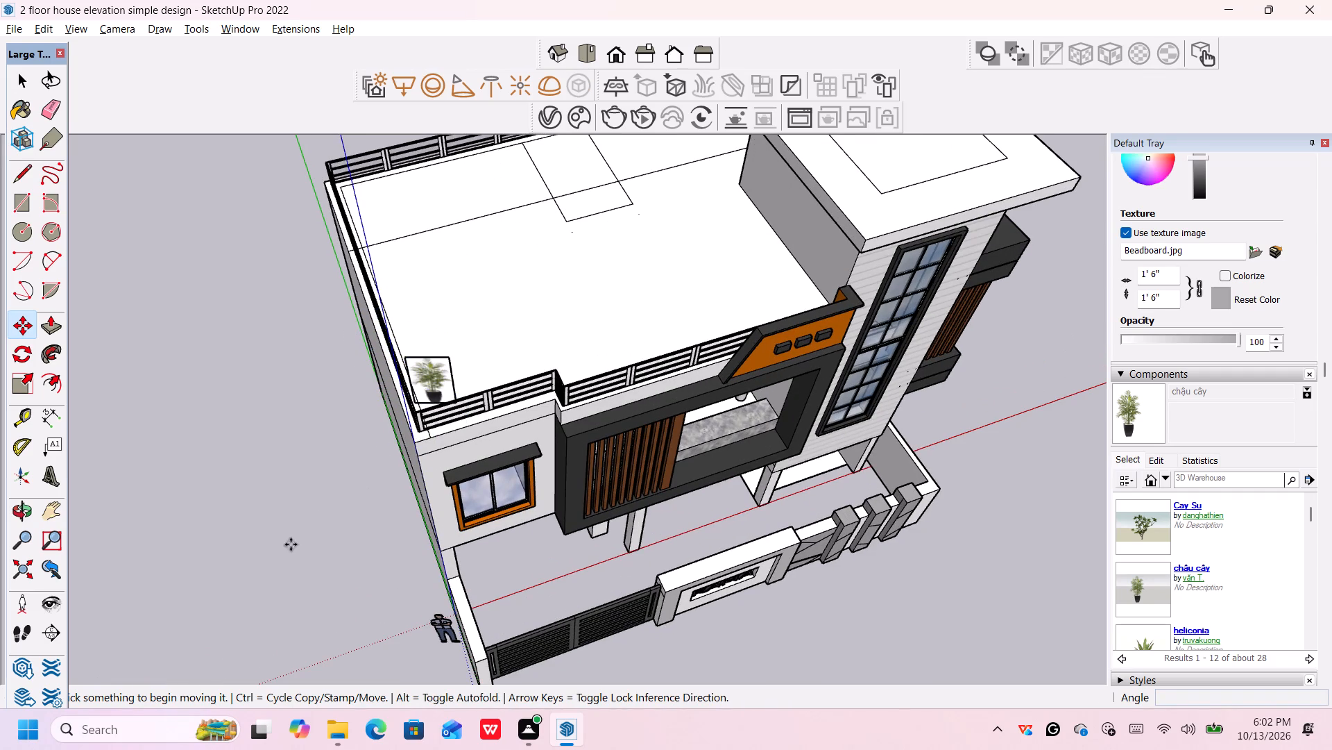
{"action": "left_click", "coordinate": [429, 380]}
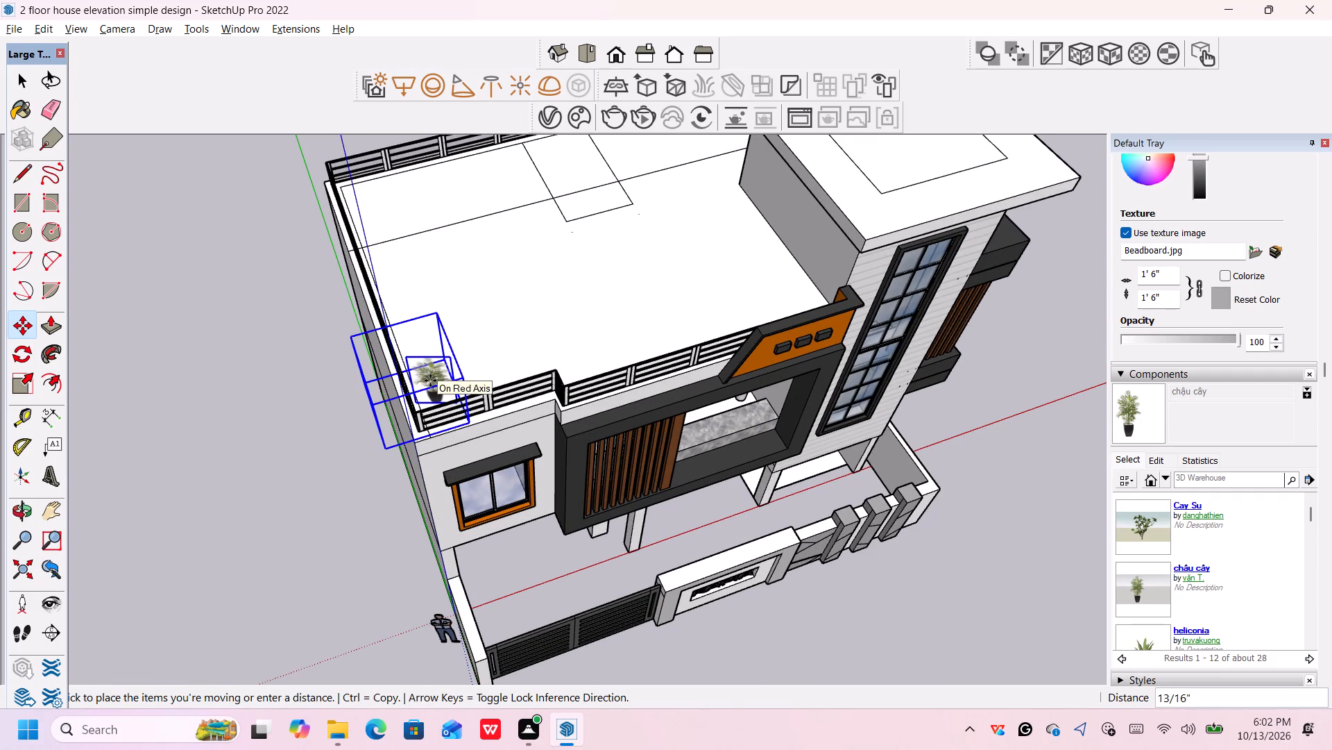
{"action": "key", "text": "Delete"}
{"action": "scroll", "coordinate": [921, 502], "scroll_direction": "down", "scroll_amount": 1}
{"action": "scroll", "coordinate": [587, 569], "scroll_direction": "down", "scroll_amount": 3}
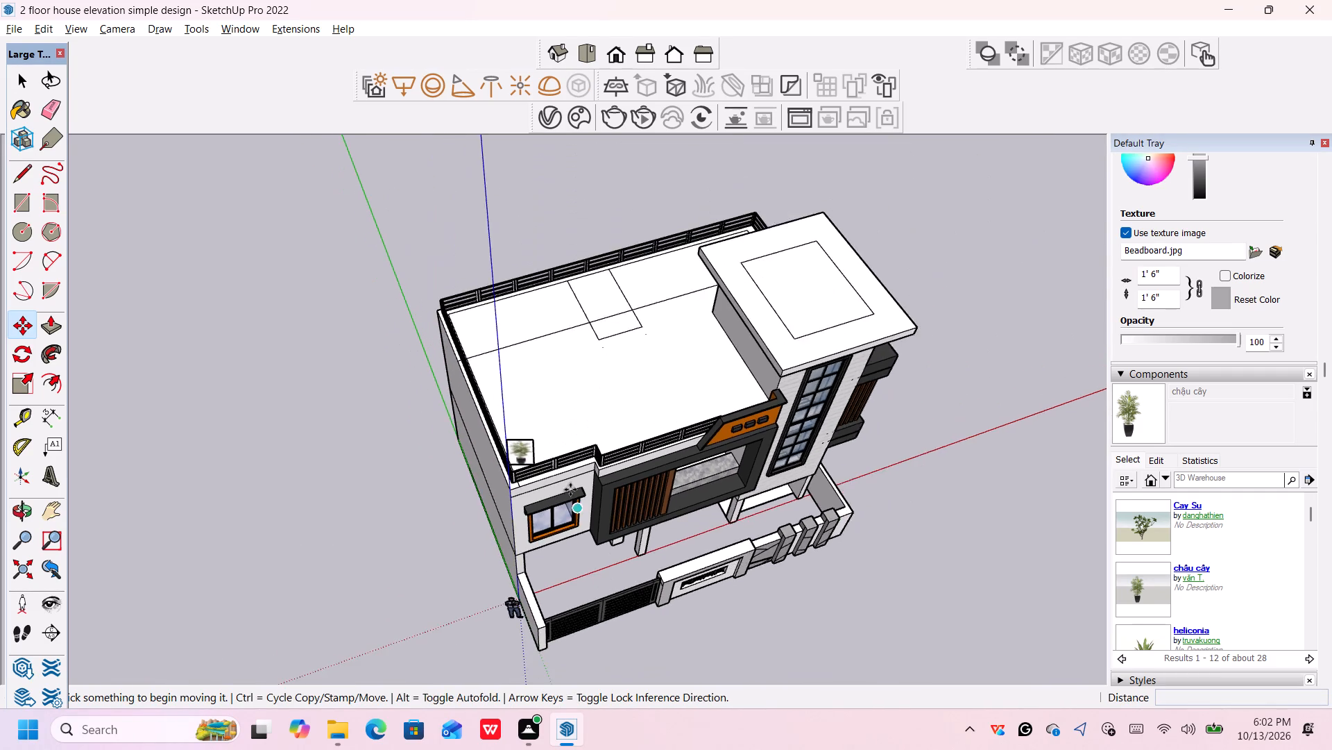
{"action": "scroll", "coordinate": [566, 483], "scroll_direction": "up", "scroll_amount": 5}
{"action": "scroll", "coordinate": [486, 422], "scroll_direction": "up", "scroll_amount": 3}
{"action": "left_click", "coordinate": [487, 424]}
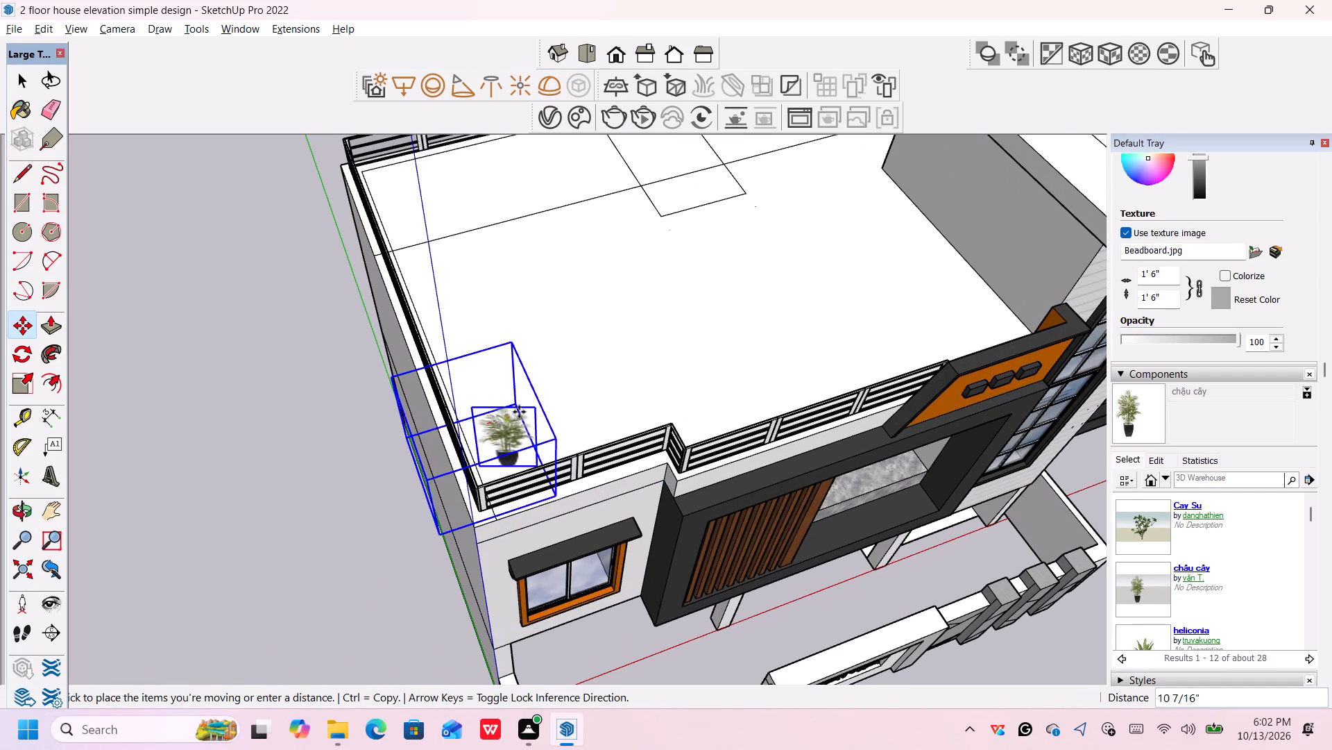
{"action": "key", "text": "Delete"}
{"action": "key", "text": "Delete"}
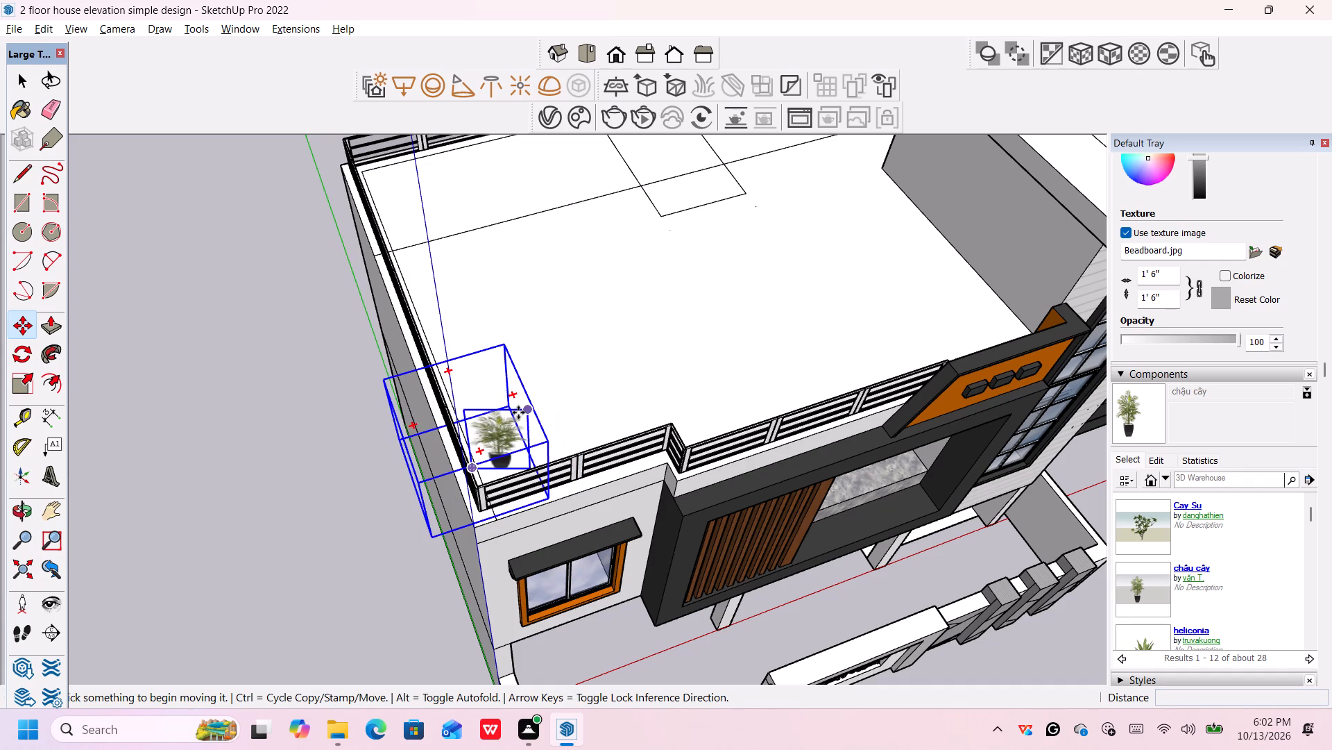
Examine the whole front elevation, comparing the roof terrace with the balcony and its potted plant.
{"action": "scroll", "coordinate": [544, 434], "scroll_direction": "down", "scroll_amount": 6}
{"action": "scroll", "coordinate": [560, 423], "scroll_direction": "down", "scroll_amount": 15}
{"action": "scroll", "coordinate": [642, 469], "scroll_direction": "up", "scroll_amount": 1}
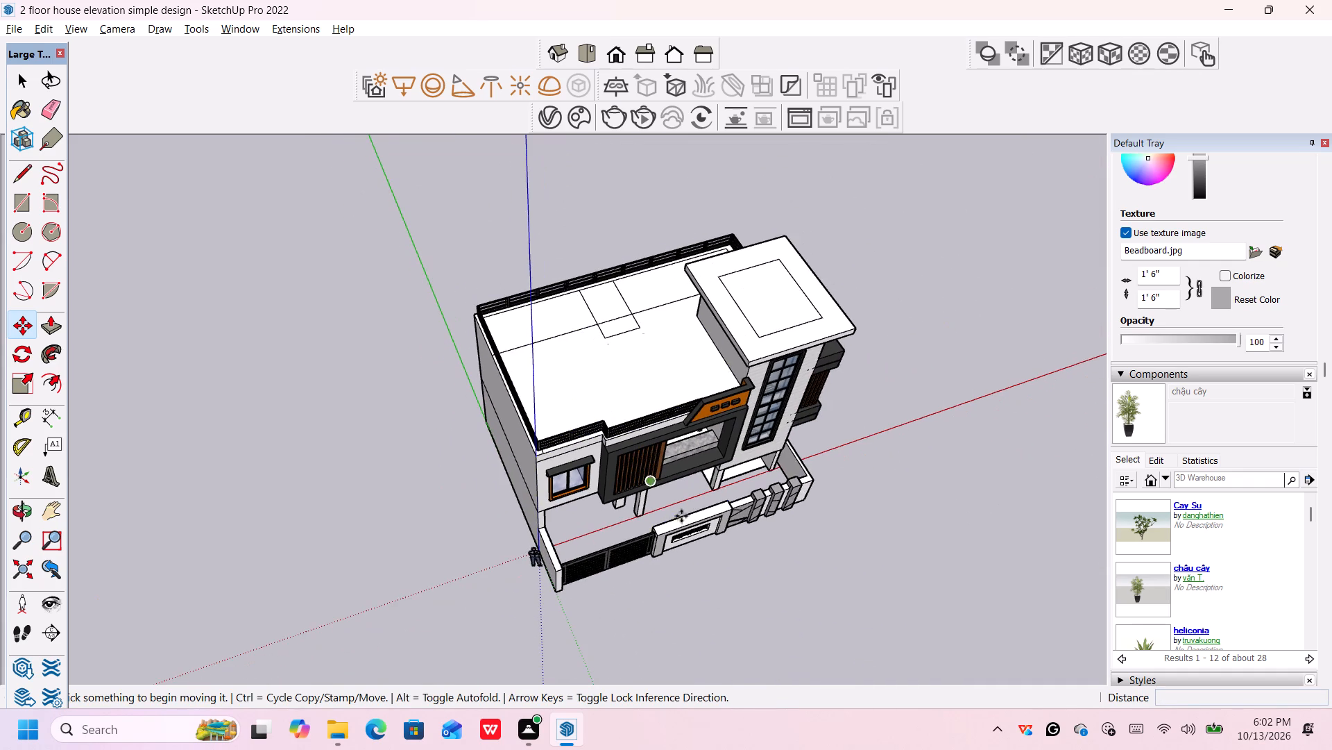
{"action": "middle_click_drag", "start_coordinate": [703, 591], "coordinate": [698, 578]}
{"action": "middle_click_drag", "start_coordinate": [691, 549], "coordinate": [649, 322]}
{"action": "middle_click_drag", "start_coordinate": [733, 628], "coordinate": [642, 491]}
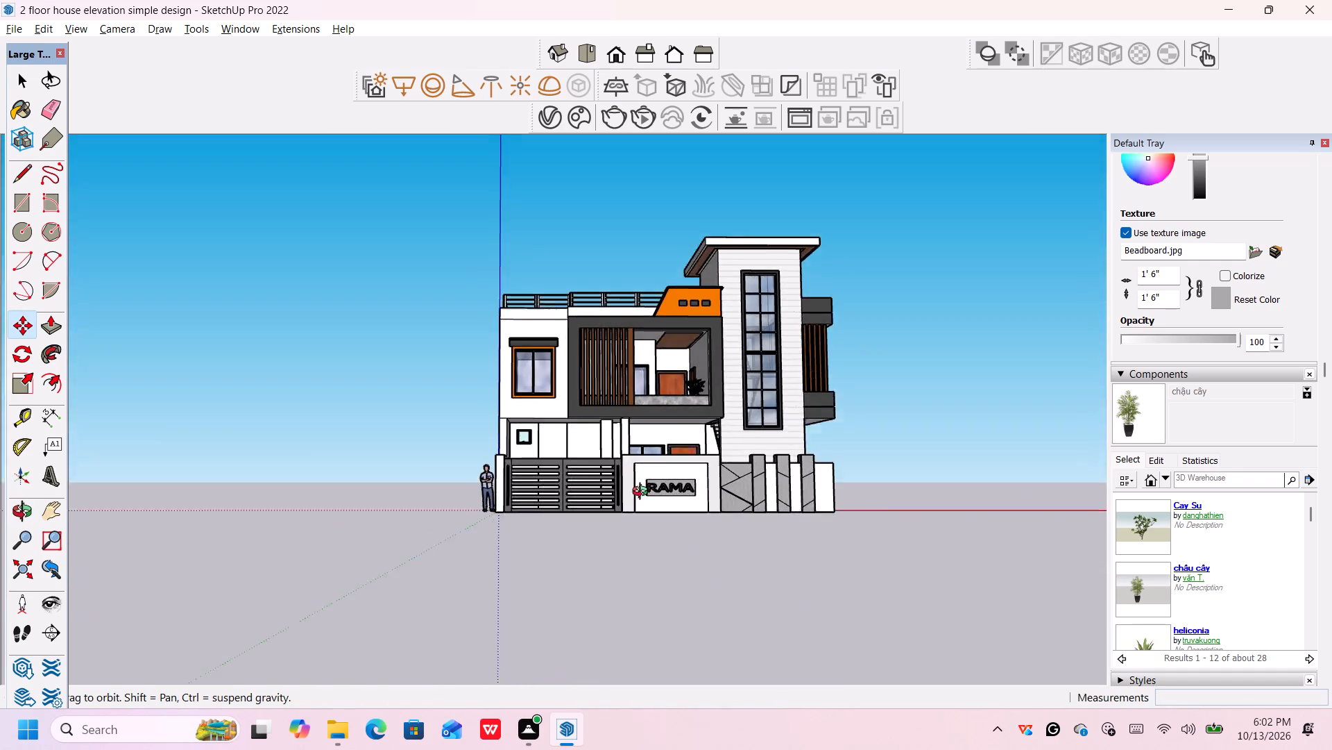
{"action": "middle_click_drag", "start_coordinate": [642, 491], "coordinate": [647, 538]}
{"action": "scroll", "coordinate": [1200, 574], "scroll_direction": "down", "scroll_amount": 1}
{"action": "scroll", "coordinate": [1201, 574], "scroll_direction": "up", "scroll_amount": 1}
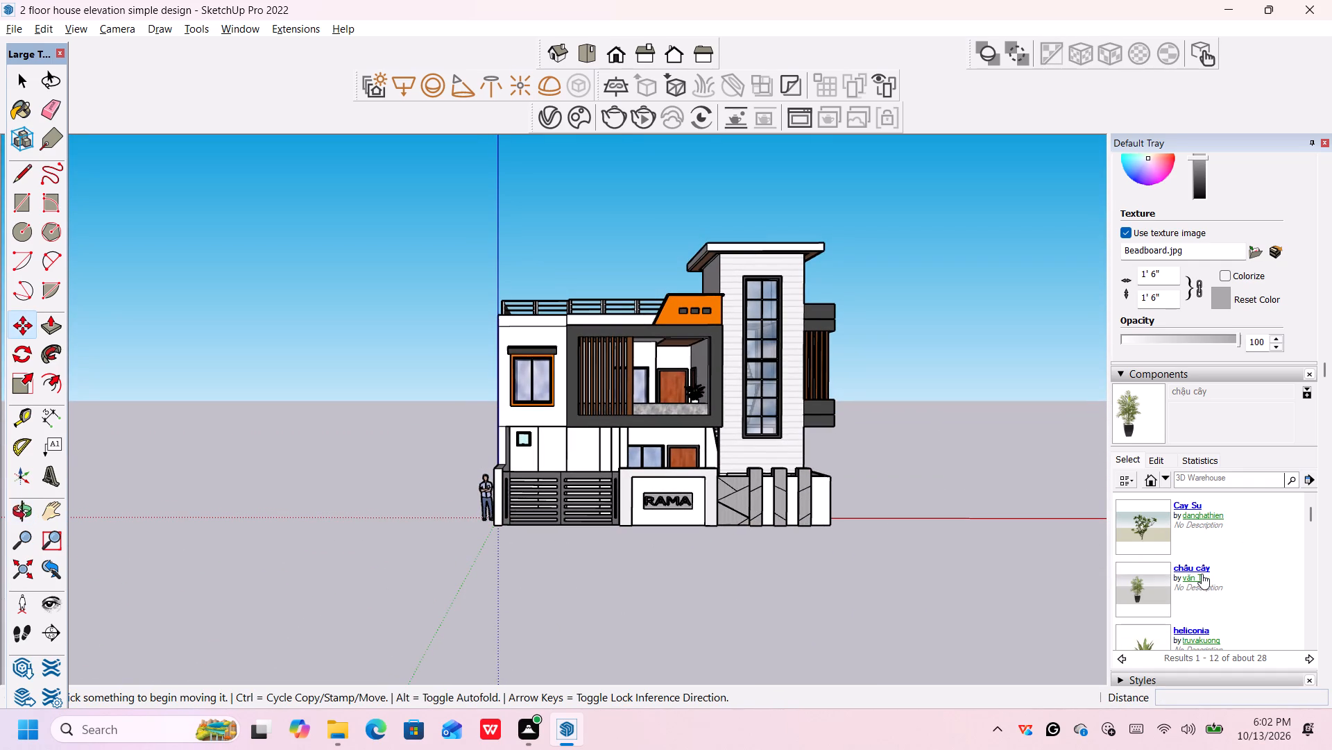
Browse the 3D Warehouse plant collection for other plant and tree models.
{"action": "scroll", "coordinate": [1203, 574], "scroll_direction": "down", "scroll_amount": 2}
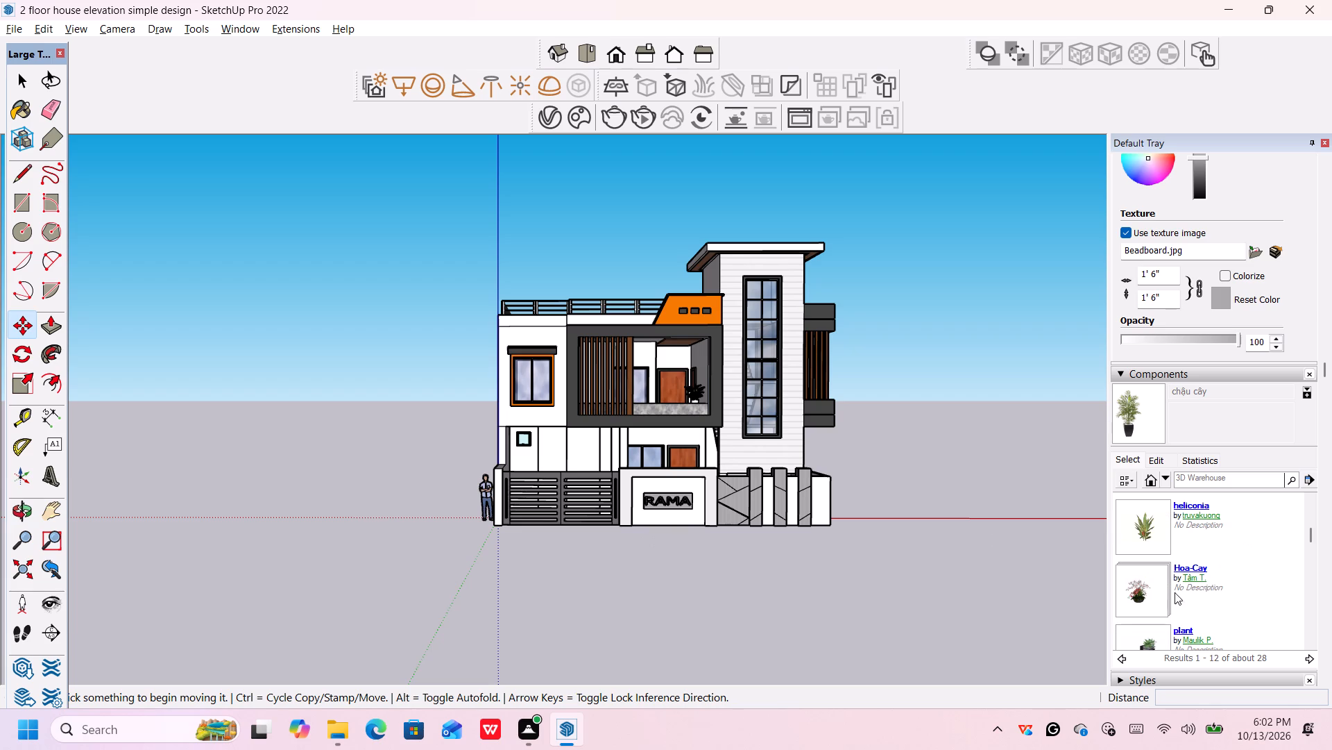
{"action": "scroll", "coordinate": [1167, 590], "scroll_direction": "down", "scroll_amount": 3}
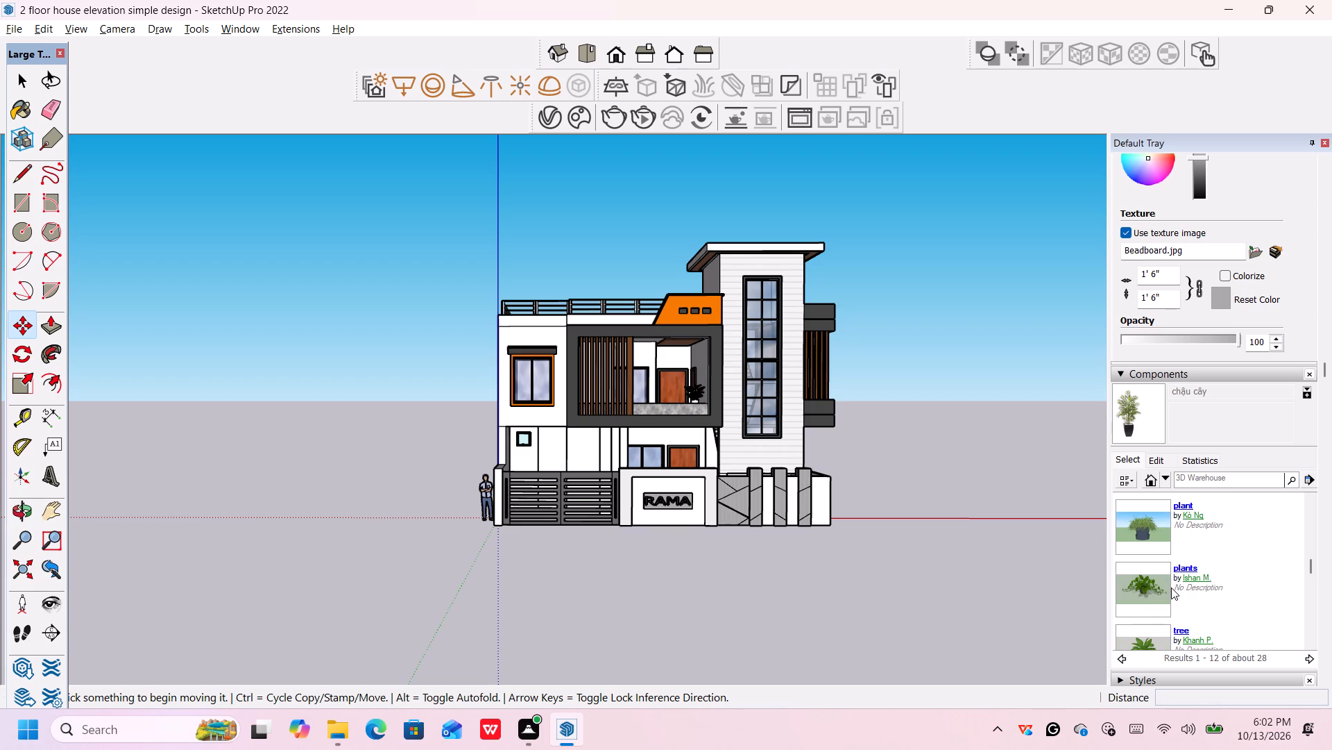
{"action": "scroll", "coordinate": [1173, 586], "scroll_direction": "down", "scroll_amount": 1}
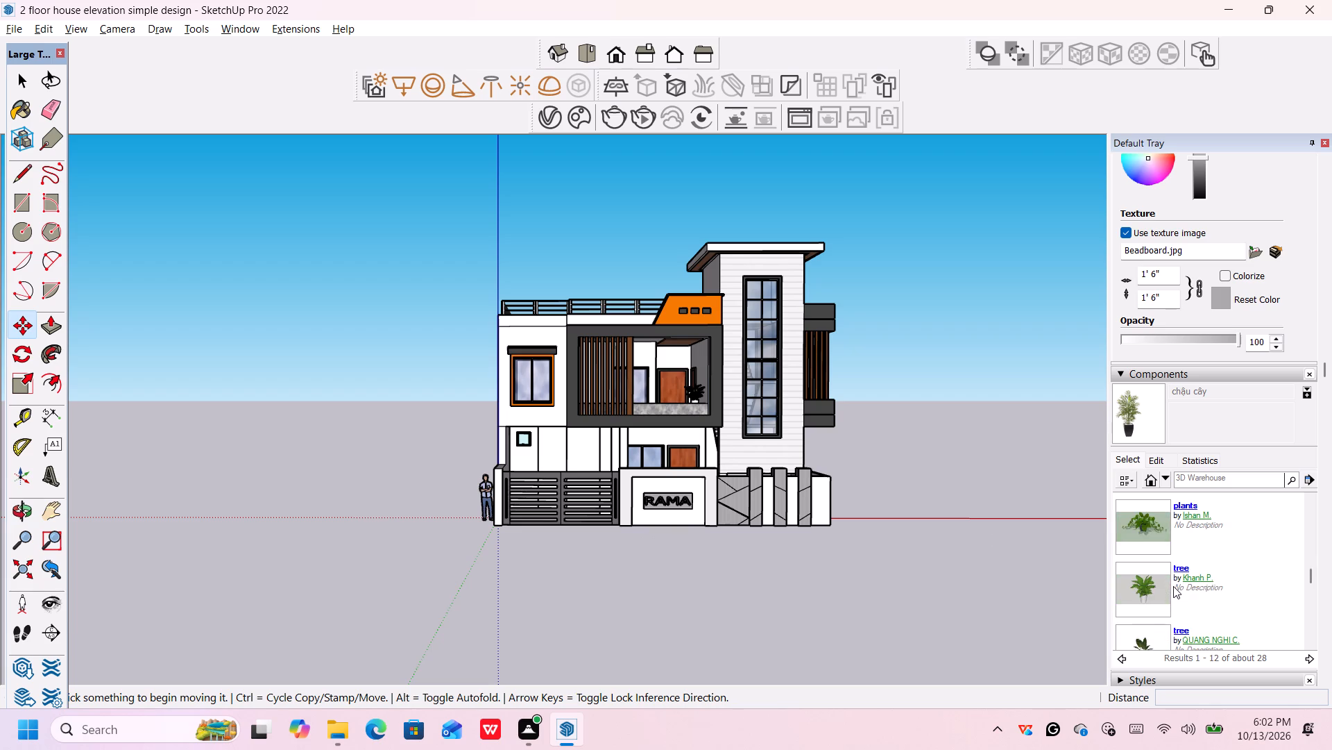
{"action": "scroll", "coordinate": [1173, 586], "scroll_direction": "down", "scroll_amount": 3}
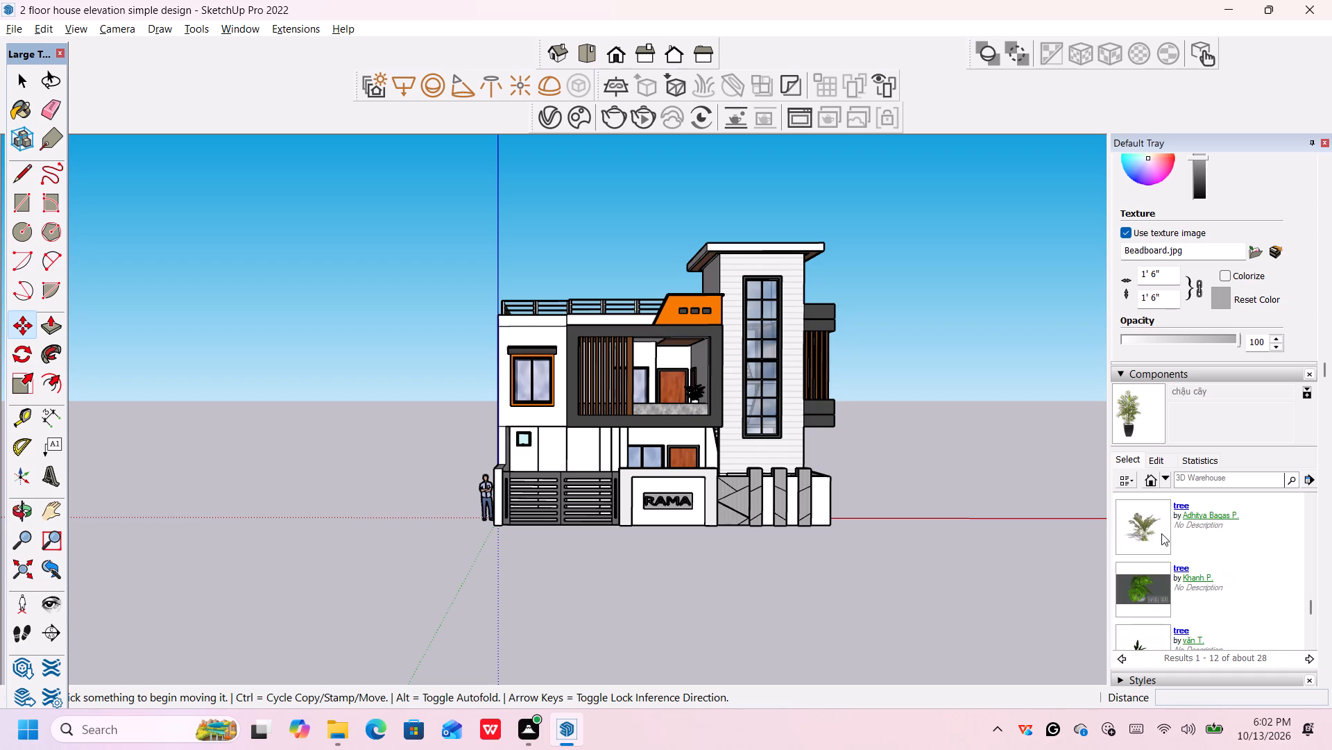
{"action": "scroll", "coordinate": [1161, 535], "scroll_direction": "down", "scroll_amount": 1}
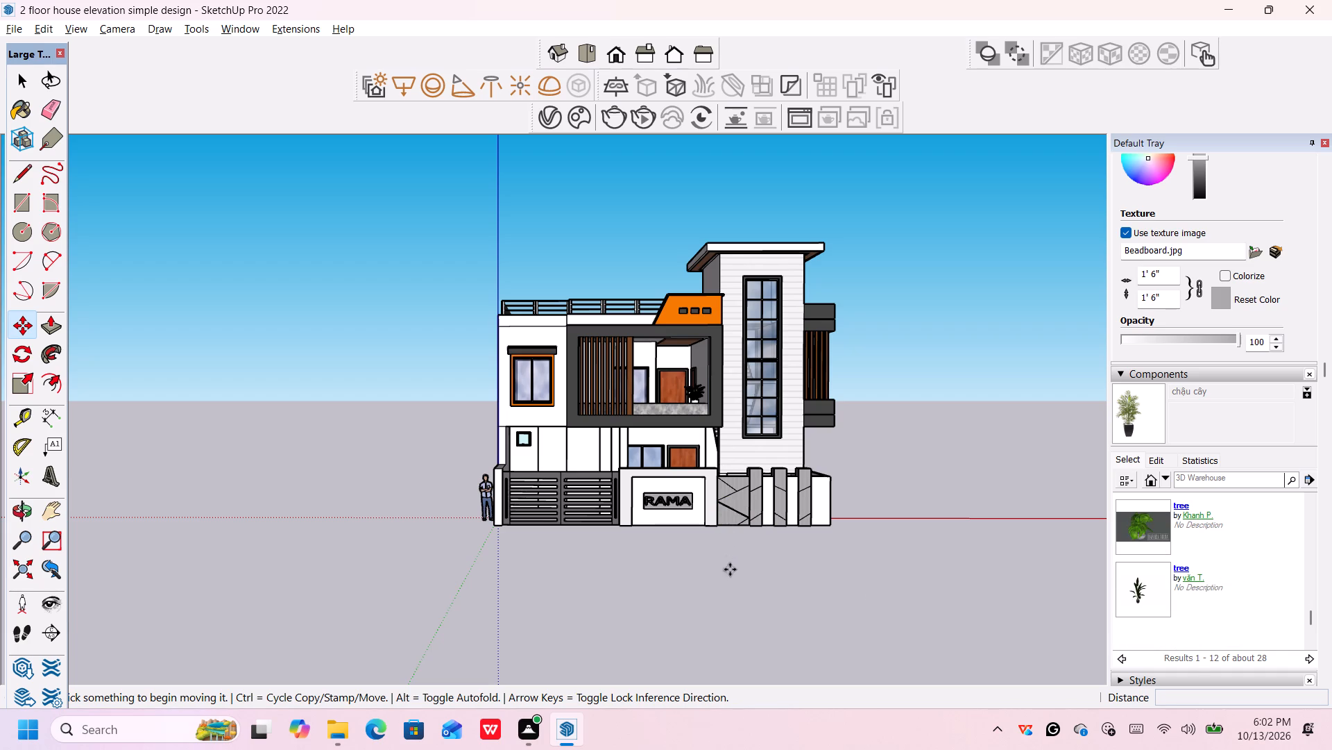
Copy the first-floor balcony's potted plant about 25' 6" away to the ground-floor front area behind the slatted gate.
{"action": "middle_click_drag", "start_coordinate": [718, 554], "coordinate": [730, 651]}
{"action": "scroll", "coordinate": [686, 412], "scroll_direction": "up", "scroll_amount": 2}
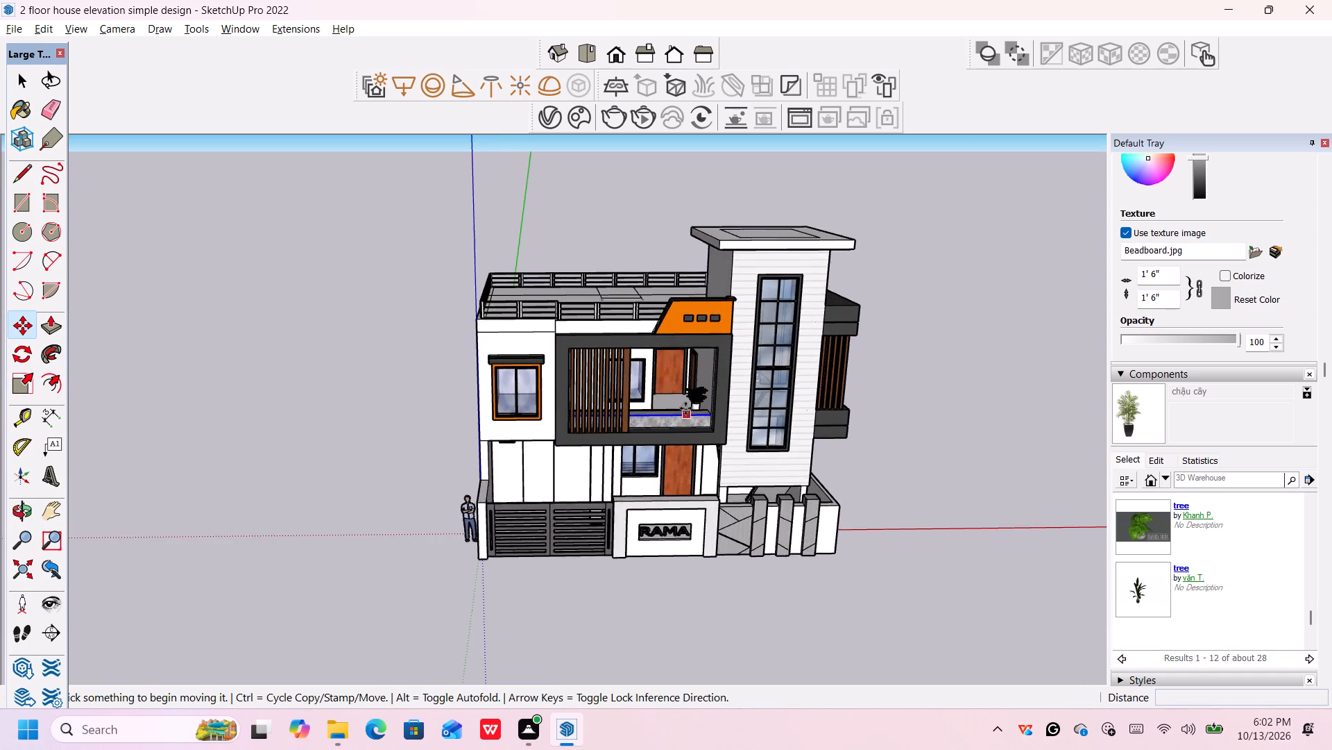
{"action": "scroll", "coordinate": [685, 408], "scroll_direction": "up", "scroll_amount": 3}
{"action": "middle_click_drag", "start_coordinate": [690, 403], "coordinate": [703, 458]}
{"action": "scroll", "coordinate": [703, 428], "scroll_direction": "up", "scroll_amount": 4}
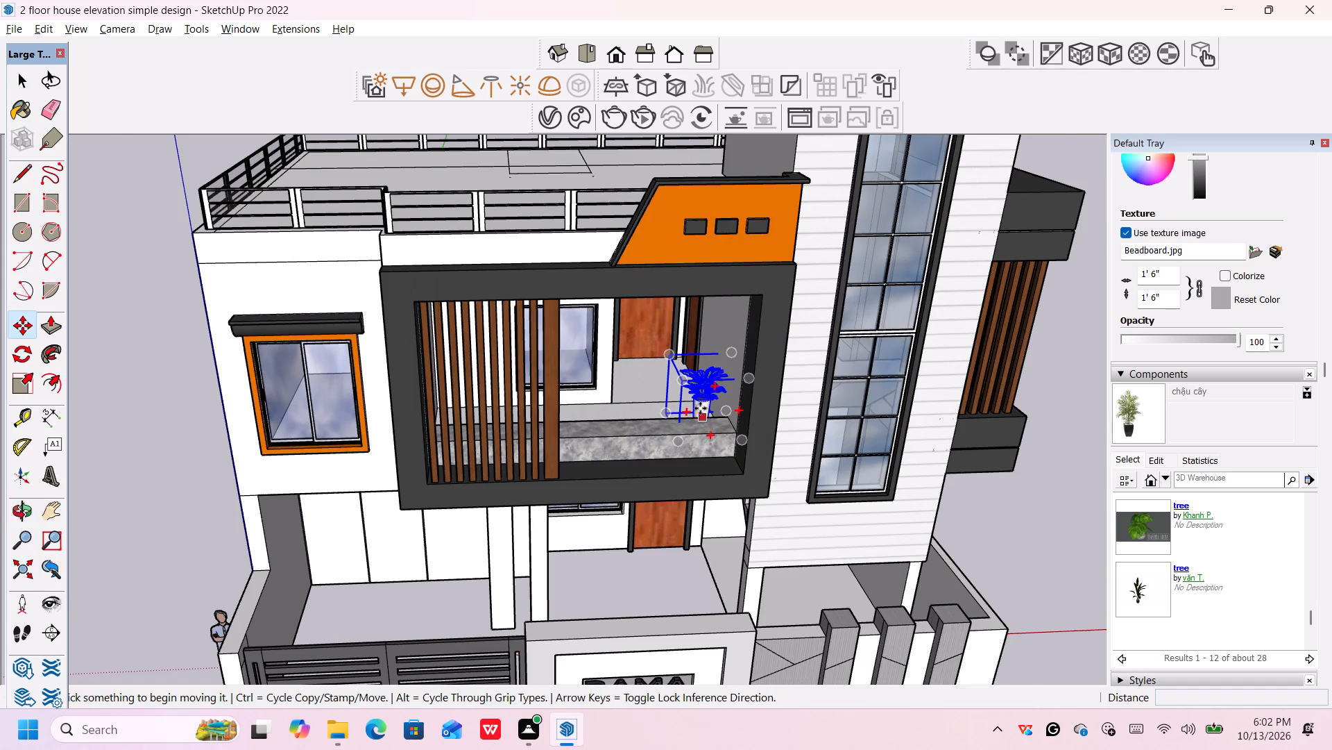
{"action": "scroll", "coordinate": [688, 399], "scroll_direction": "up", "scroll_amount": 9}
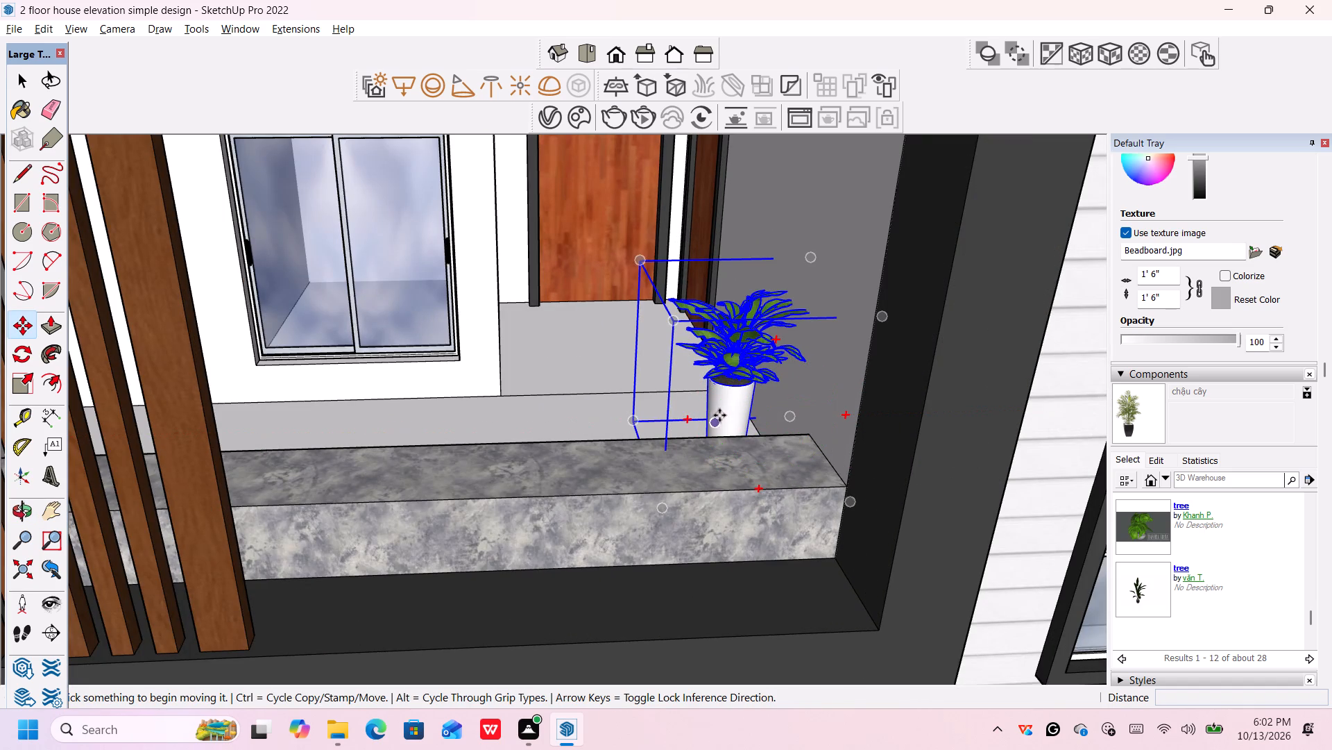
{"action": "left_click", "coordinate": [716, 420]}
{"action": "scroll", "coordinate": [671, 467], "scroll_direction": "down", "scroll_amount": 4}
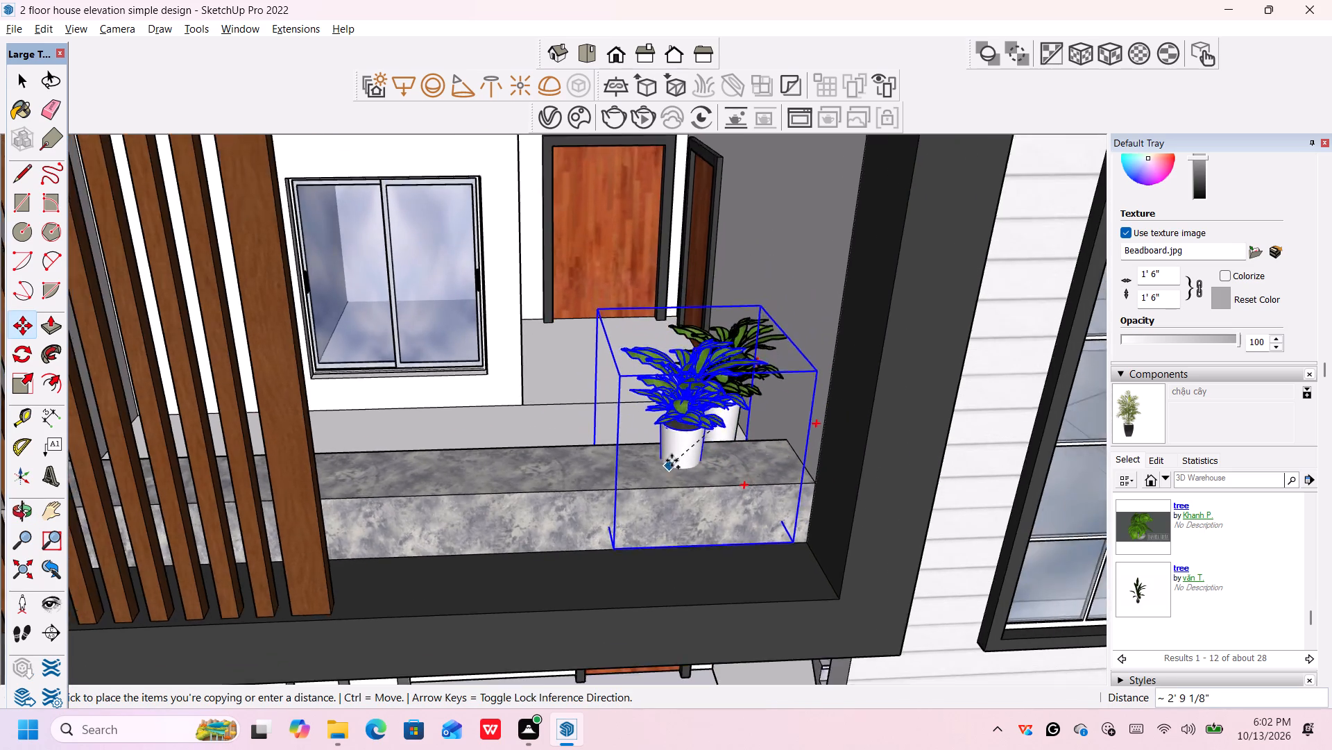
{"action": "scroll", "coordinate": [672, 460], "scroll_direction": "down", "scroll_amount": 18}
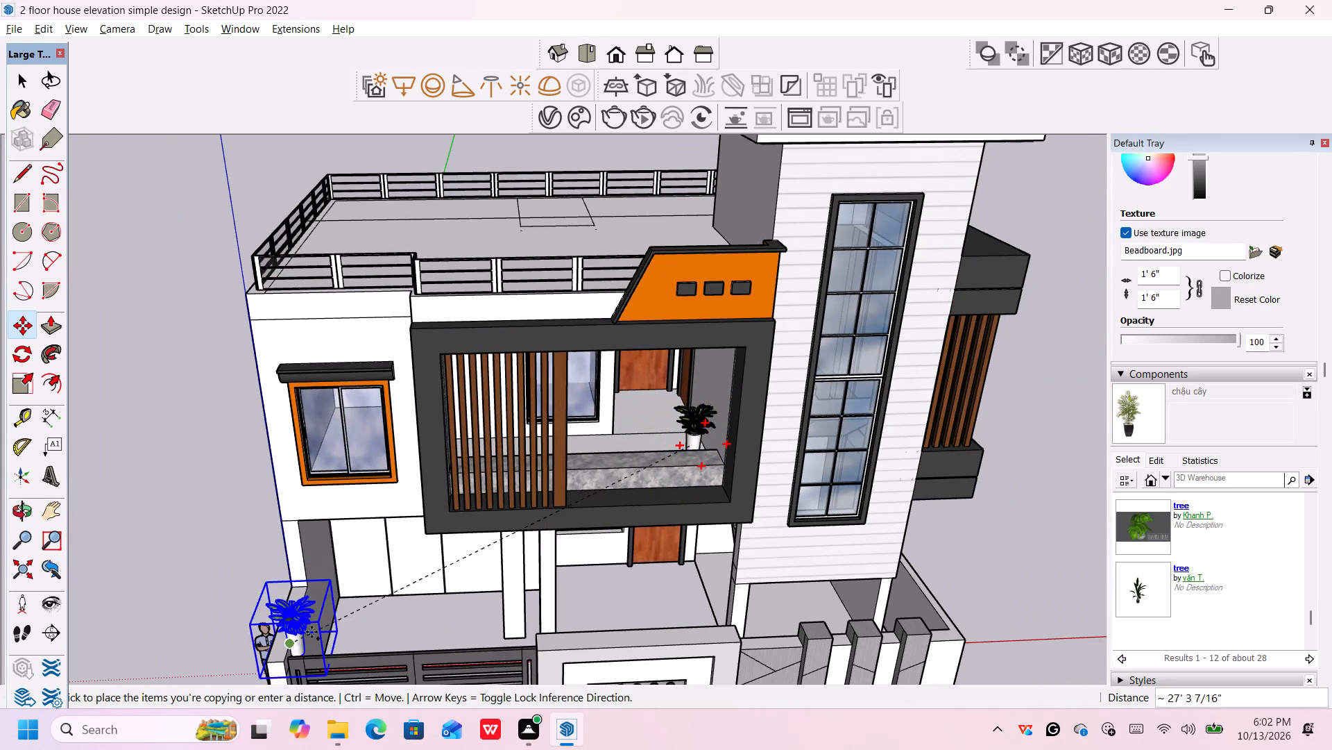
{"action": "scroll", "coordinate": [350, 603], "scroll_direction": "up", "scroll_amount": 1}
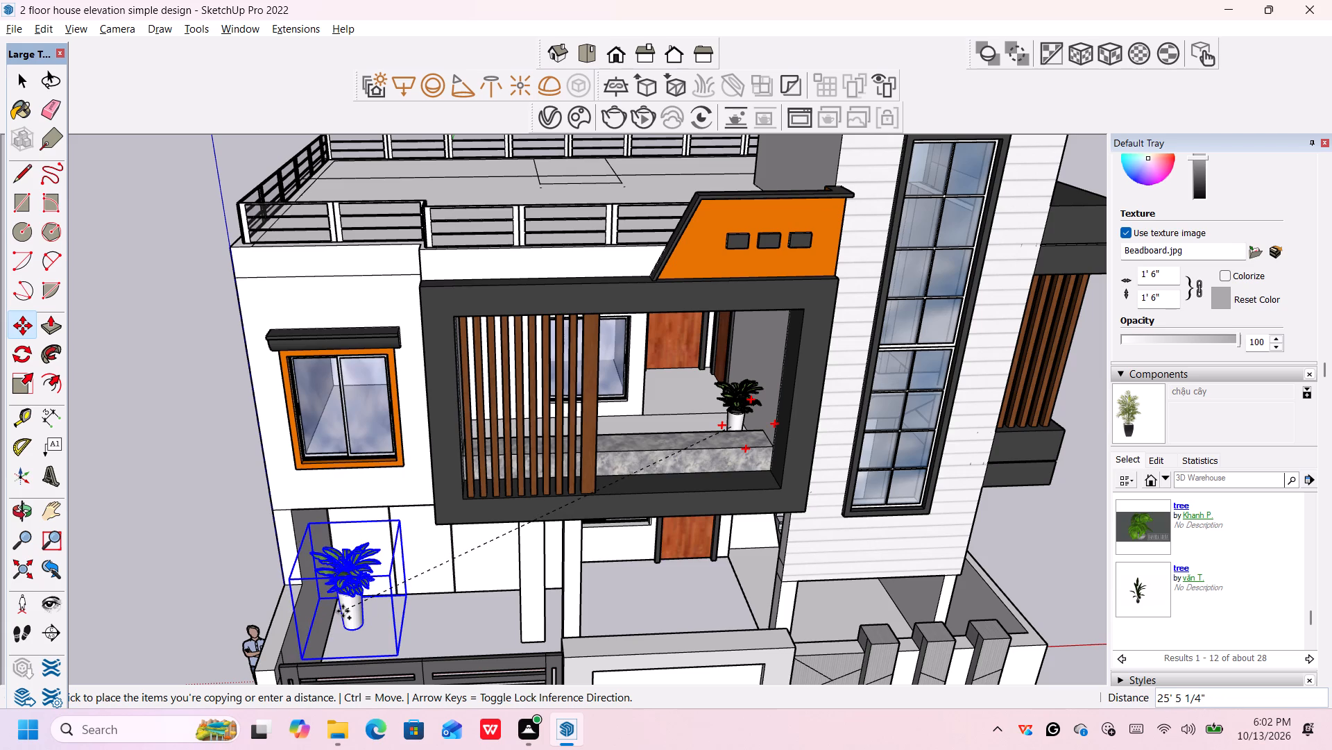
{"action": "left_click", "coordinate": [341, 612]}
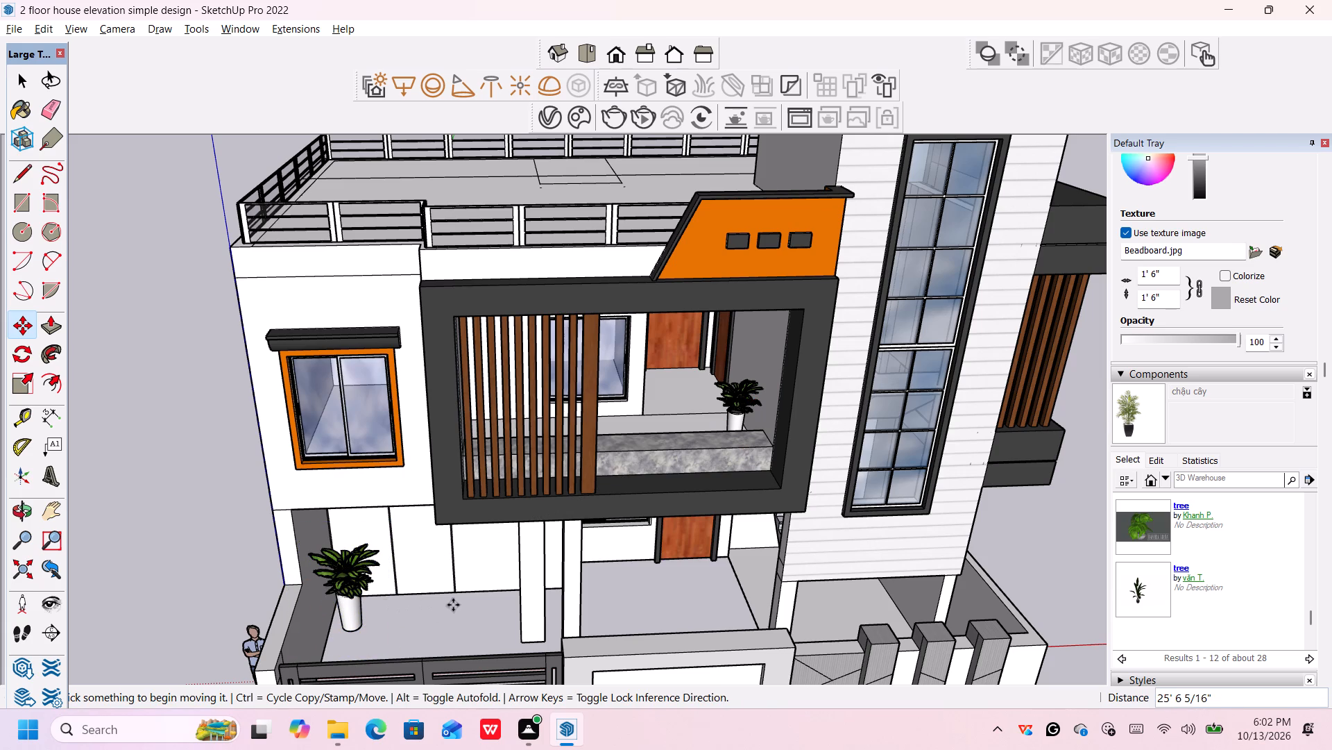
Move the copied potted plant about 5' 1" toward the ground-floor forecourt behind the gate, below the orange-framed window.
{"action": "scroll", "coordinate": [453, 605], "scroll_direction": "down", "scroll_amount": 7}
{"action": "middle_click_drag", "start_coordinate": [484, 618], "coordinate": [482, 528]}
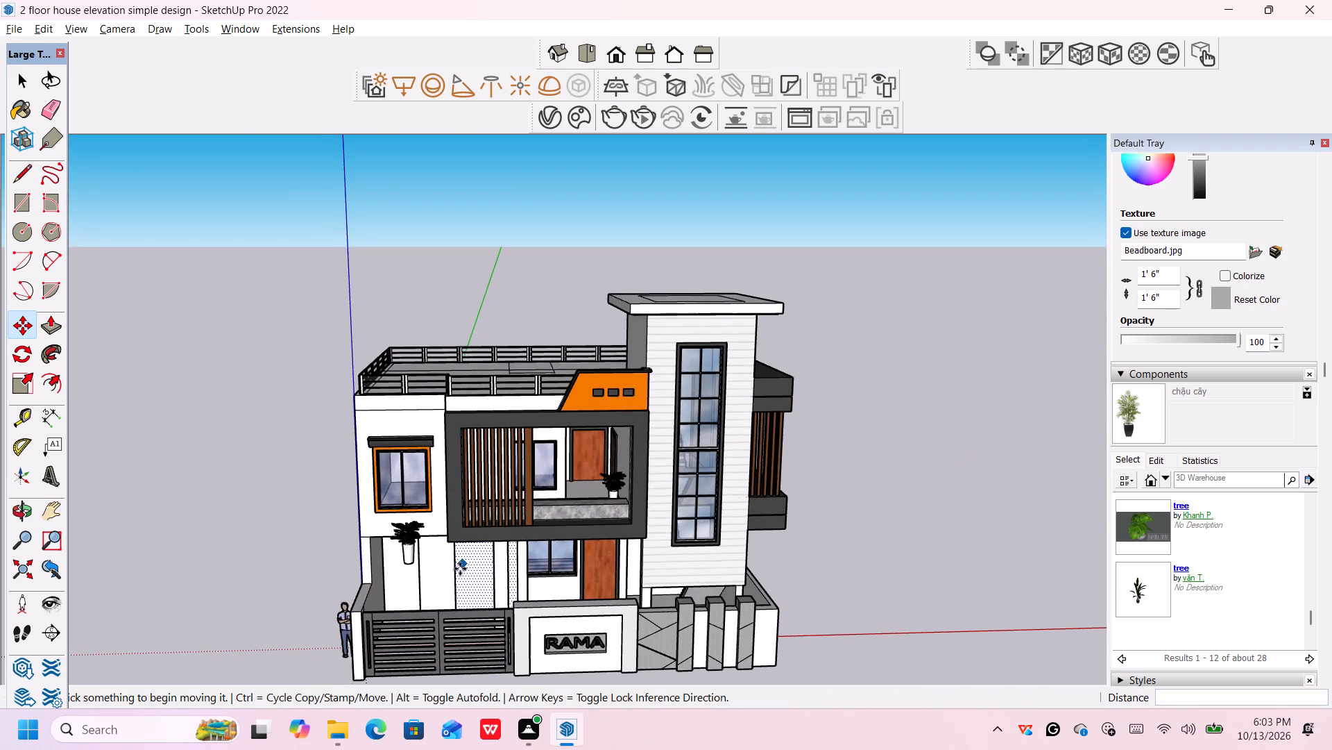
{"action": "middle_click_drag", "start_coordinate": [460, 570], "coordinate": [485, 531]}
{"action": "scroll", "coordinate": [450, 533], "scroll_direction": "up", "scroll_amount": 3}
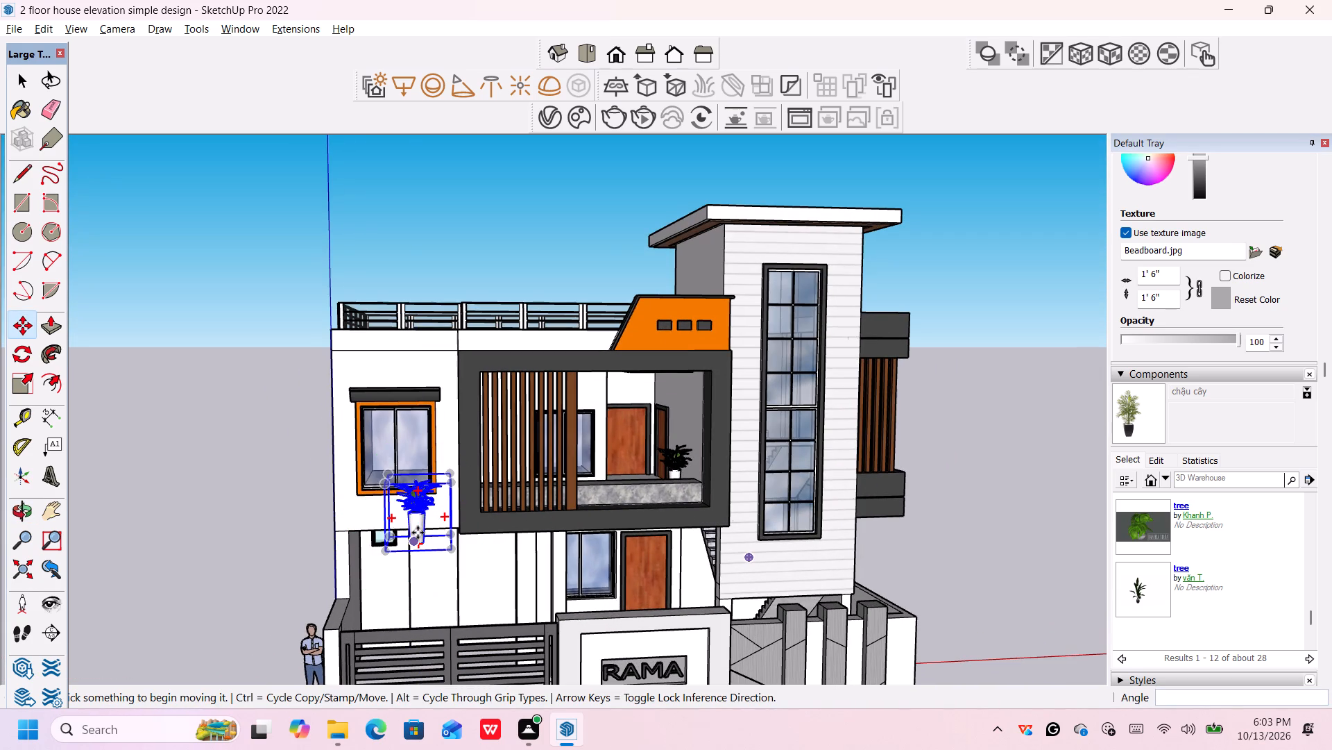
{"action": "left_click", "coordinate": [412, 543]}
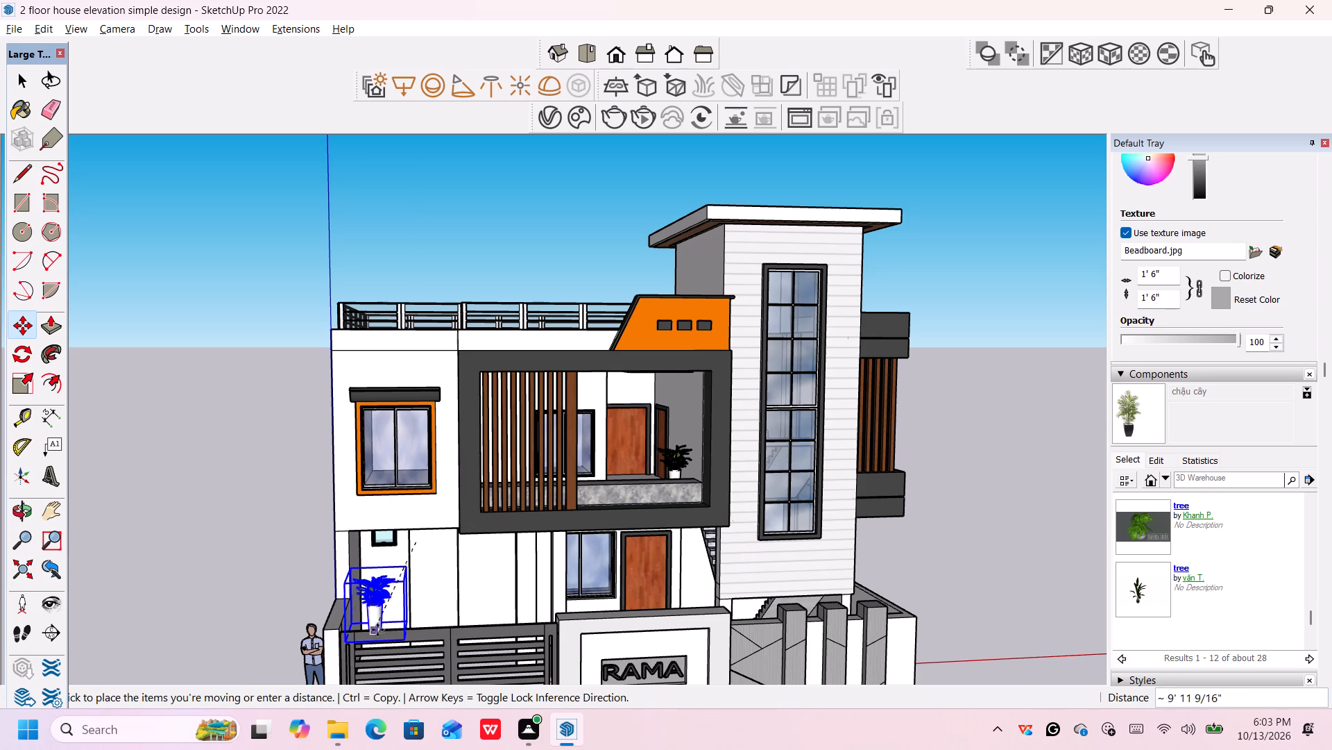
{"action": "scroll", "coordinate": [377, 628], "scroll_direction": "up", "scroll_amount": 3}
{"action": "middle_click_drag", "start_coordinate": [382, 615], "coordinate": [391, 669]}
{"action": "scroll", "coordinate": [385, 647], "scroll_direction": "up", "scroll_amount": 2}
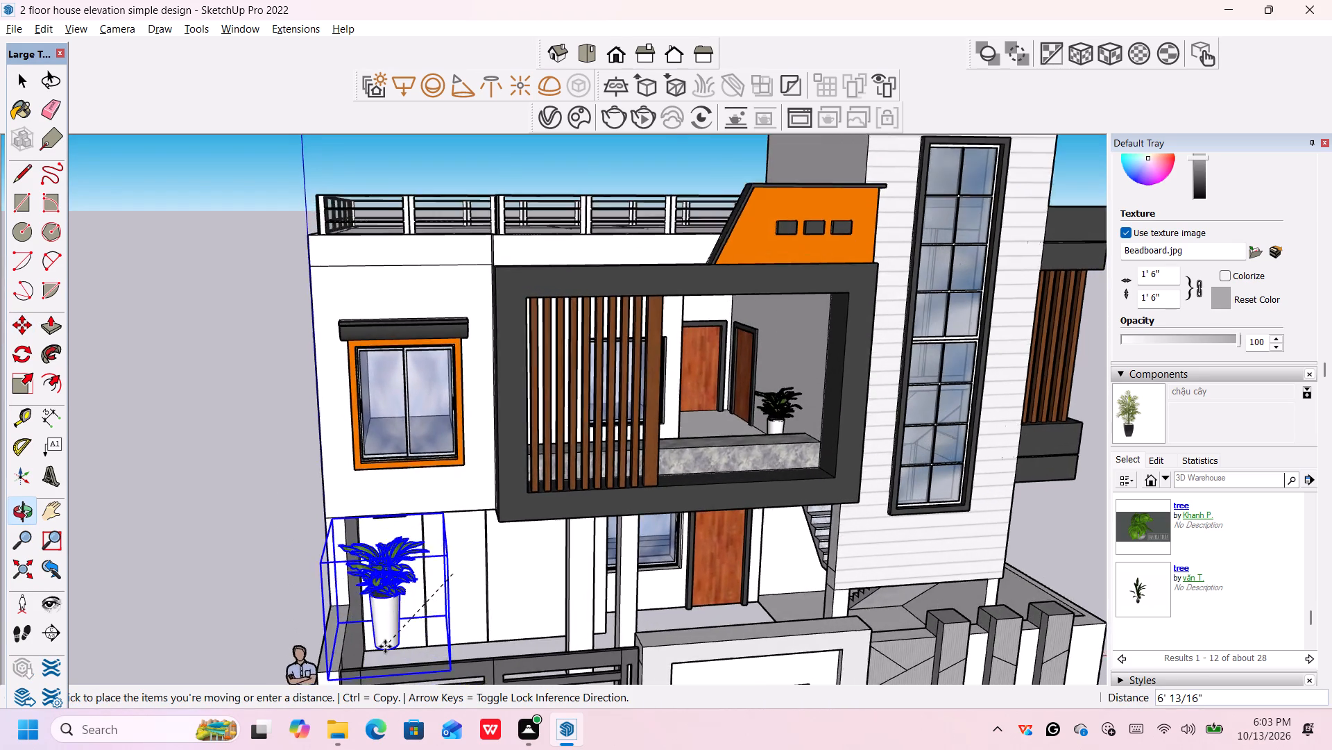
{"action": "scroll", "coordinate": [385, 647], "scroll_direction": "up", "scroll_amount": 8}
{"action": "middle_click_drag", "start_coordinate": [384, 649], "coordinate": [445, 723]}
{"action": "scroll", "coordinate": [384, 657], "scroll_direction": "down", "scroll_amount": 1}
{"action": "scroll", "coordinate": [481, 682], "scroll_direction": "up", "scroll_amount": 1}
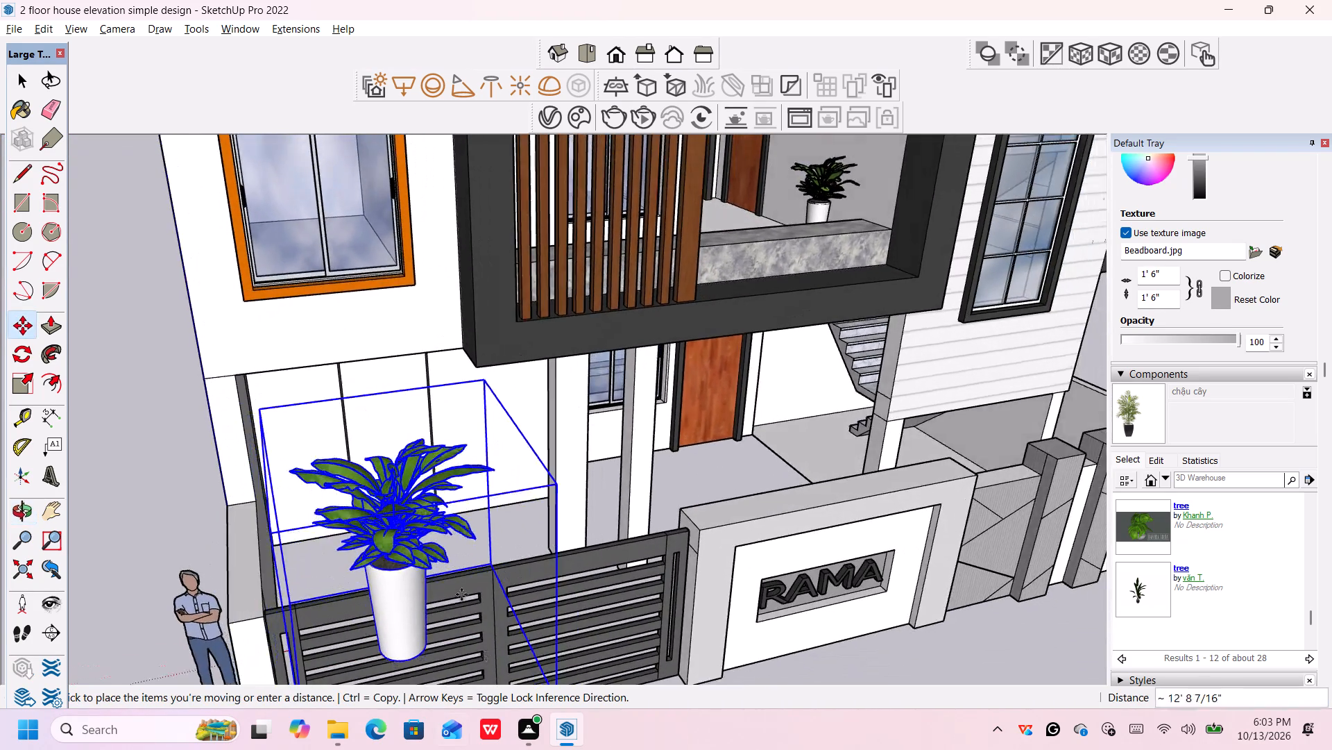
{"action": "scroll", "coordinate": [273, 535], "scroll_direction": "down", "scroll_amount": 6}
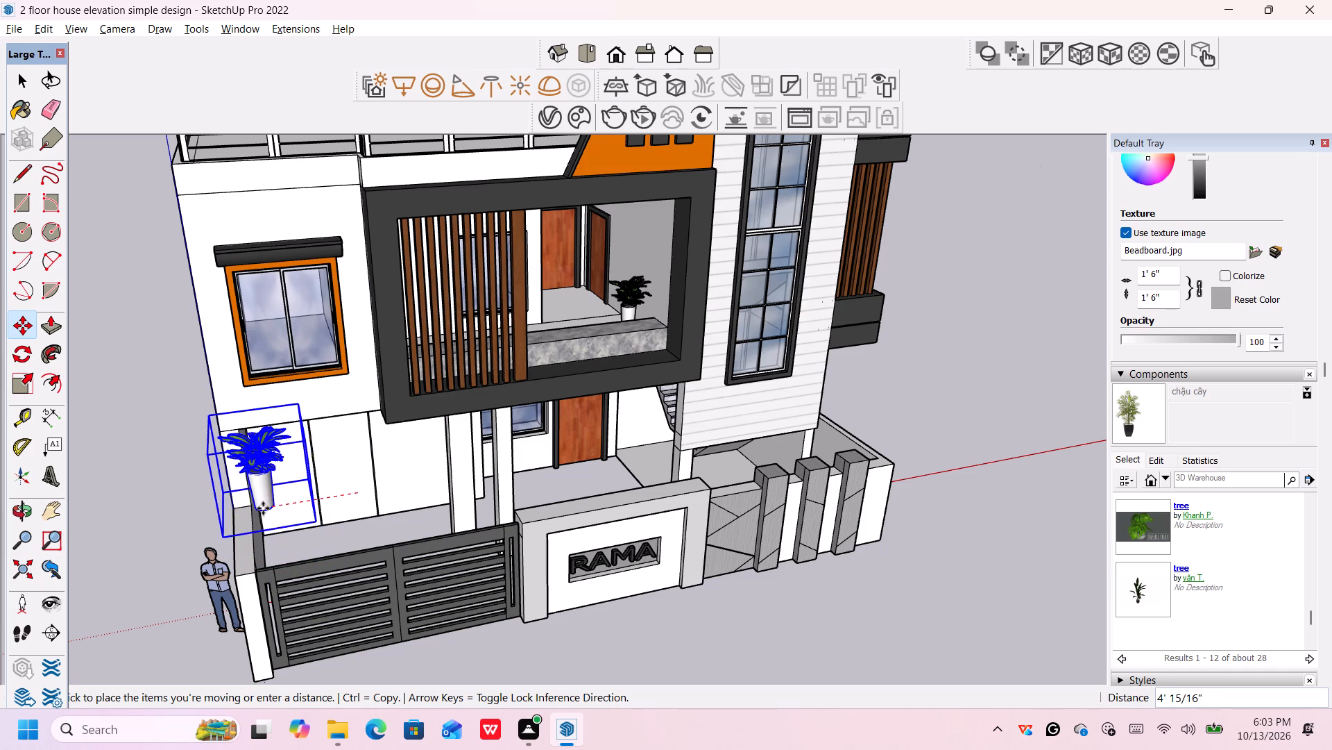
{"action": "scroll", "coordinate": [277, 502], "scroll_direction": "up", "scroll_amount": 2}
{"action": "middle_click_drag", "start_coordinate": [282, 512], "coordinate": [320, 572]}
{"action": "scroll", "coordinate": [320, 572], "scroll_direction": "up", "scroll_amount": 1}
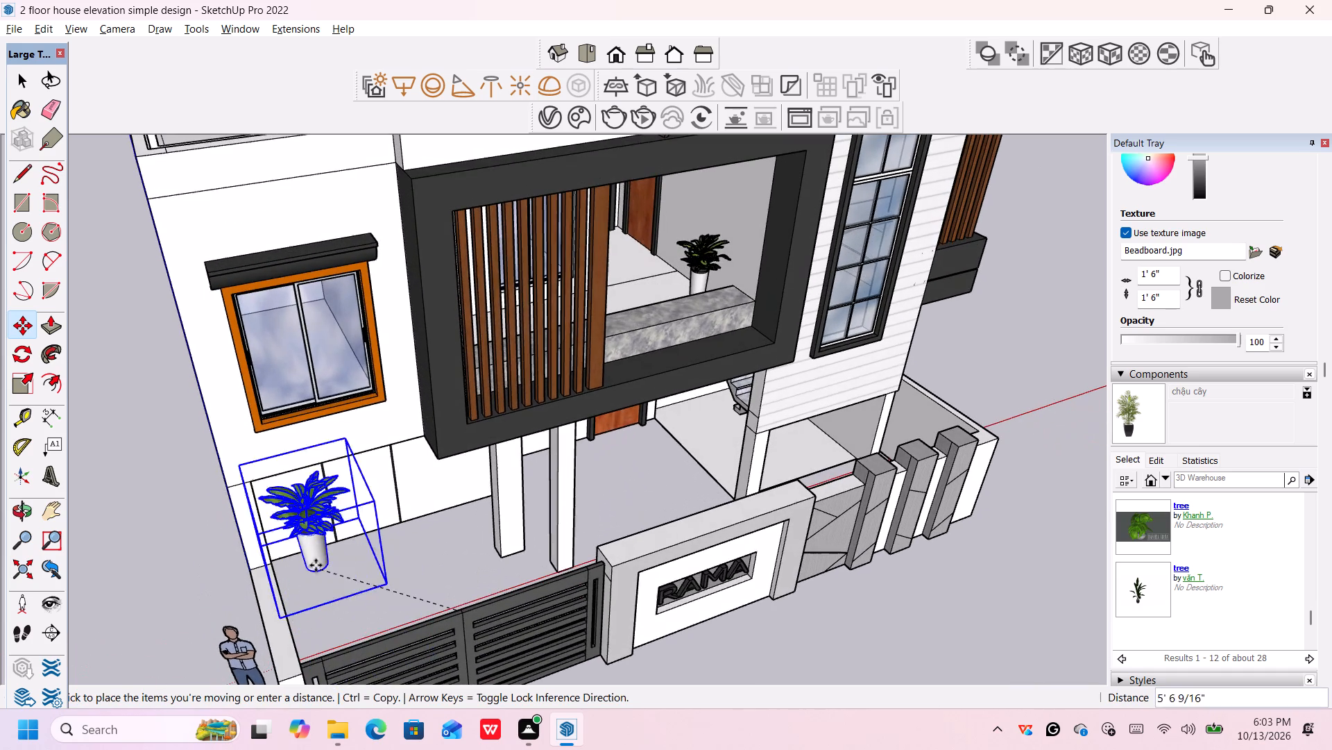
{"action": "scroll", "coordinate": [290, 547], "scroll_direction": "up", "scroll_amount": 17}
{"action": "scroll", "coordinate": [314, 578], "scroll_direction": "up", "scroll_amount": 4}
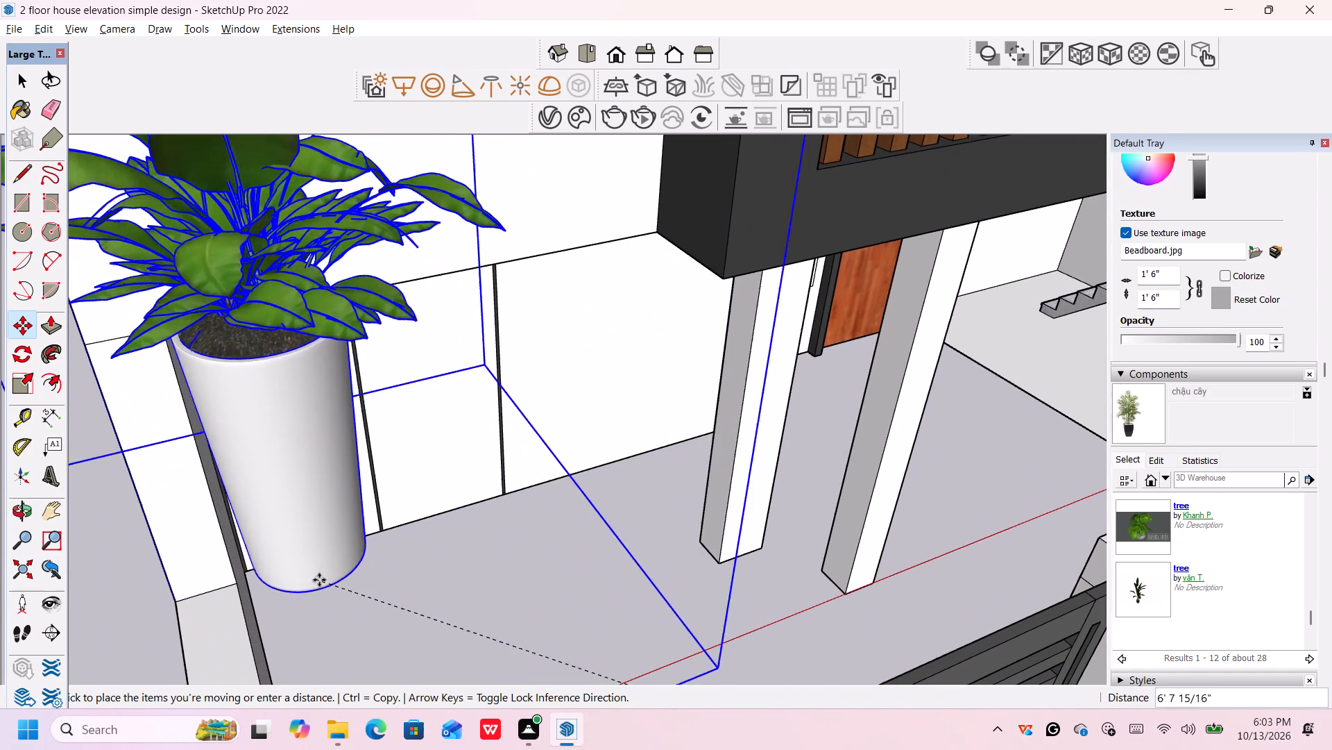
{"action": "scroll", "coordinate": [331, 581], "scroll_direction": "up", "scroll_amount": 7}
{"action": "scroll", "coordinate": [388, 559], "scroll_direction": "down", "scroll_amount": 20}
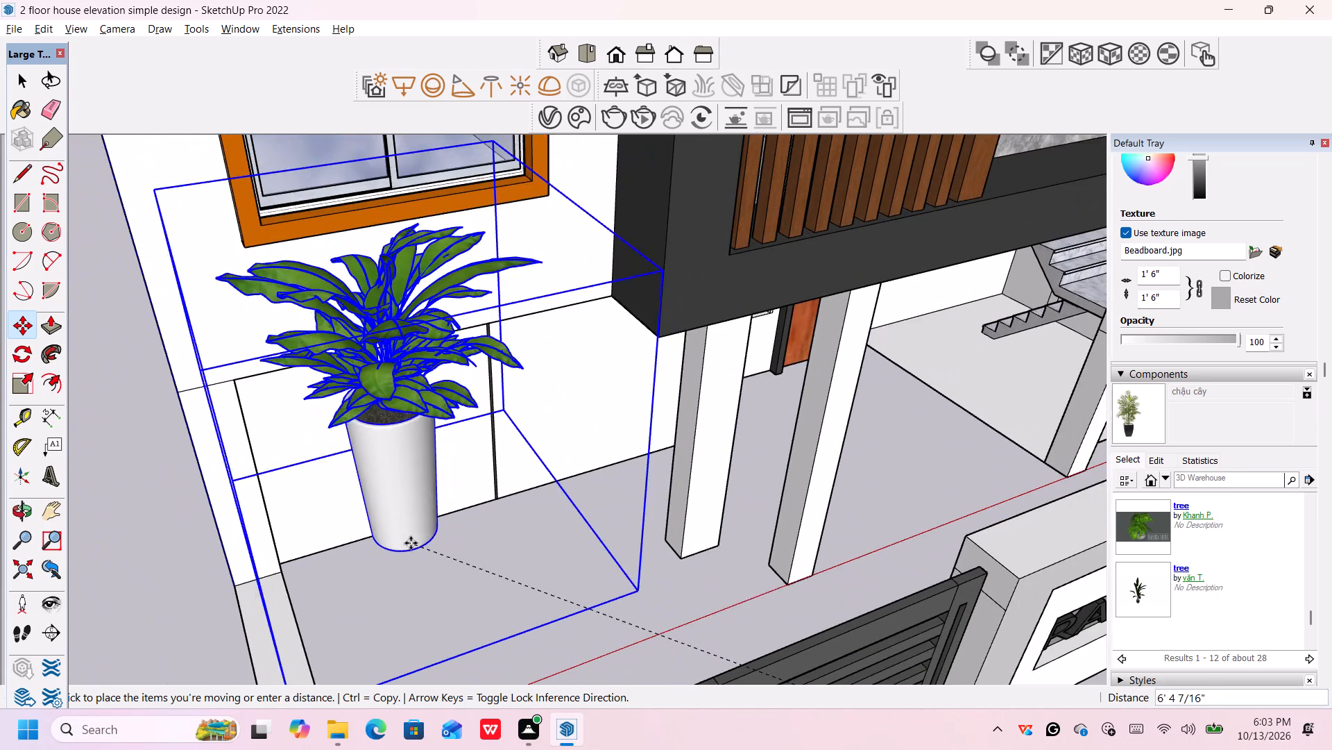
{"action": "scroll", "coordinate": [411, 543], "scroll_direction": "down", "scroll_amount": 5}
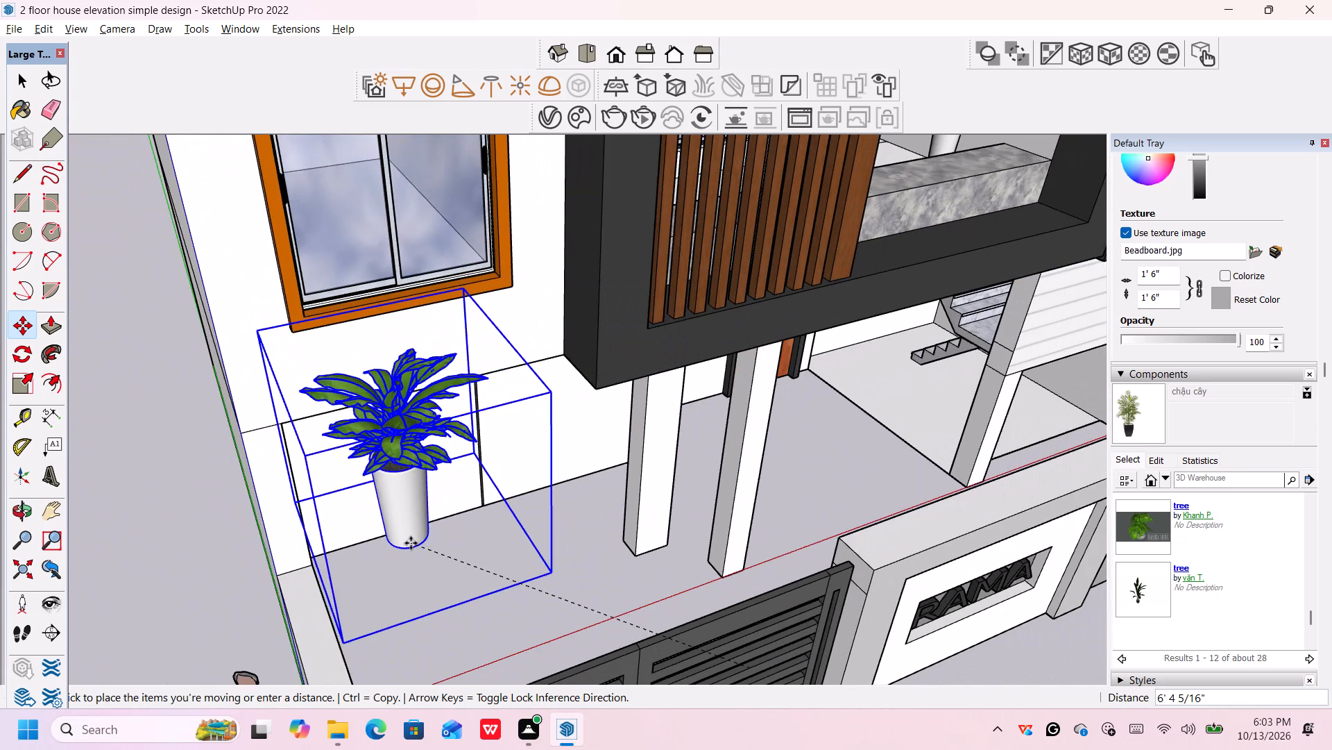
{"action": "scroll", "coordinate": [411, 543], "scroll_direction": "down", "scroll_amount": 5}
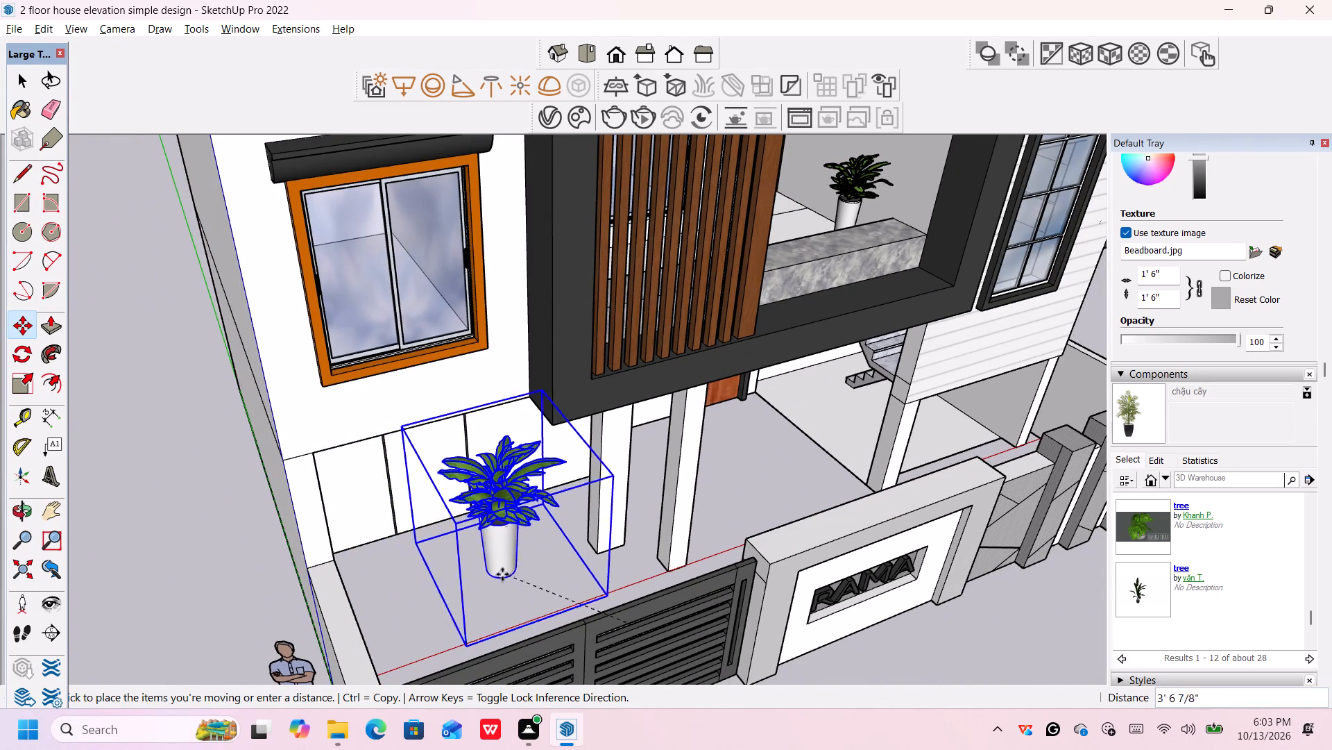
{"action": "left_click", "coordinate": [450, 560]}
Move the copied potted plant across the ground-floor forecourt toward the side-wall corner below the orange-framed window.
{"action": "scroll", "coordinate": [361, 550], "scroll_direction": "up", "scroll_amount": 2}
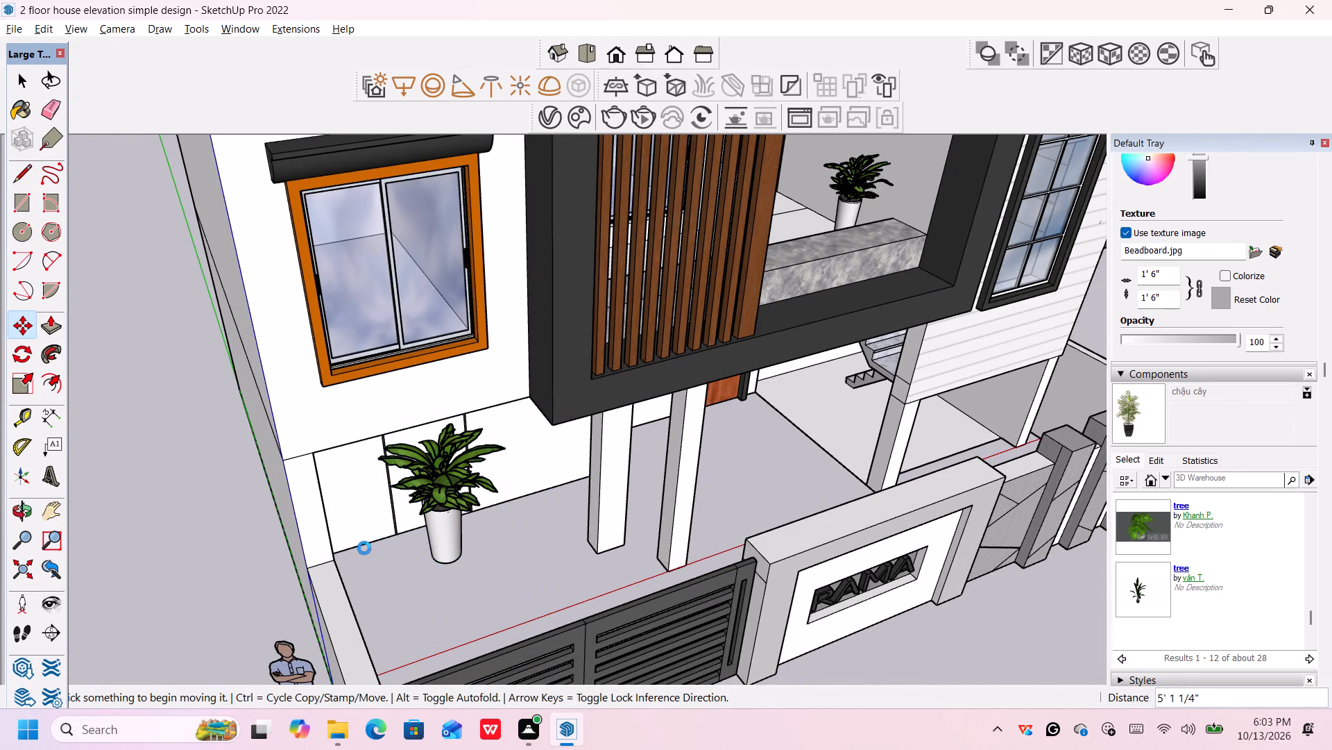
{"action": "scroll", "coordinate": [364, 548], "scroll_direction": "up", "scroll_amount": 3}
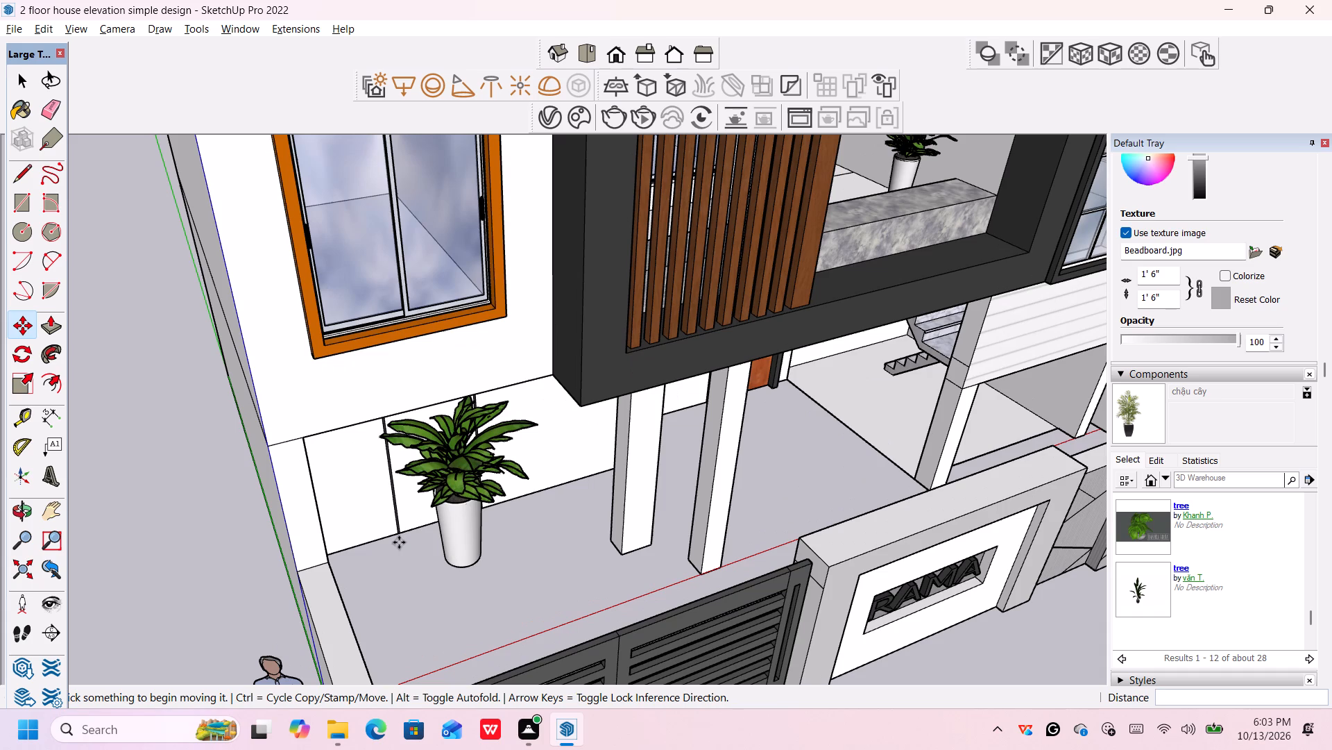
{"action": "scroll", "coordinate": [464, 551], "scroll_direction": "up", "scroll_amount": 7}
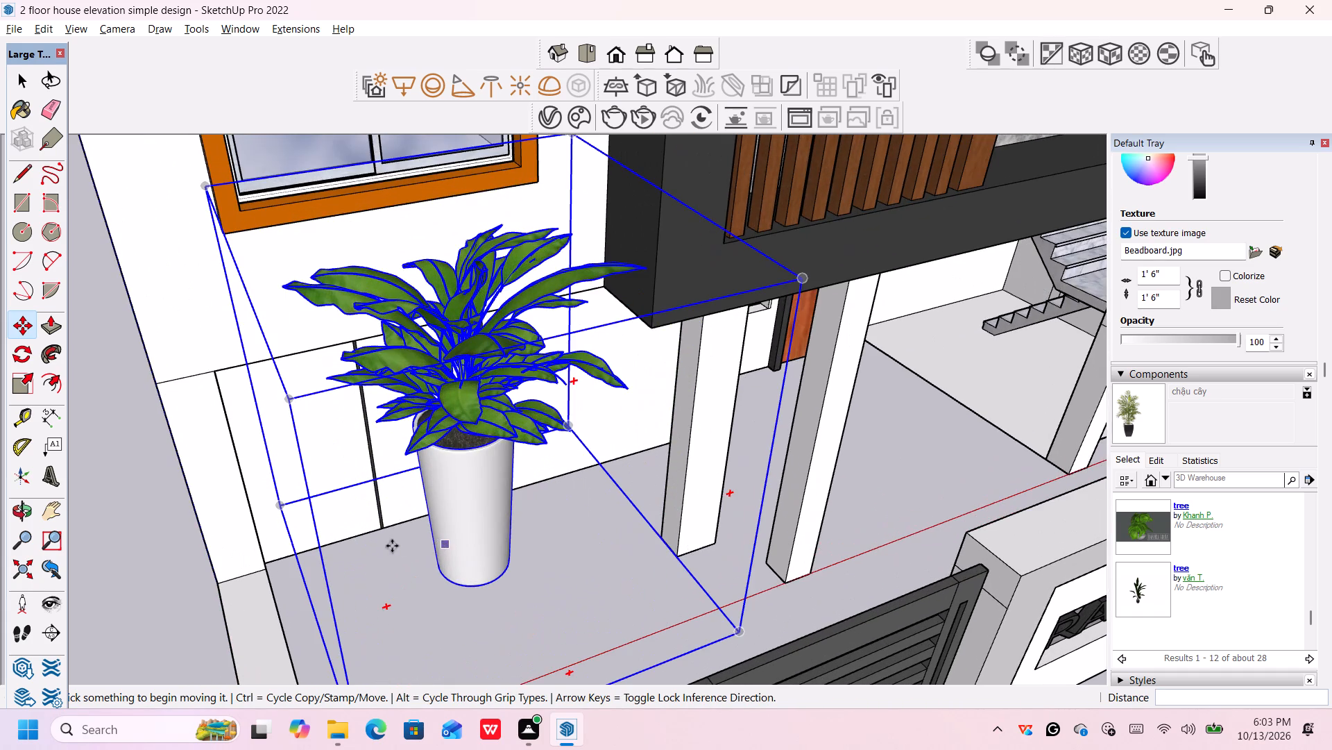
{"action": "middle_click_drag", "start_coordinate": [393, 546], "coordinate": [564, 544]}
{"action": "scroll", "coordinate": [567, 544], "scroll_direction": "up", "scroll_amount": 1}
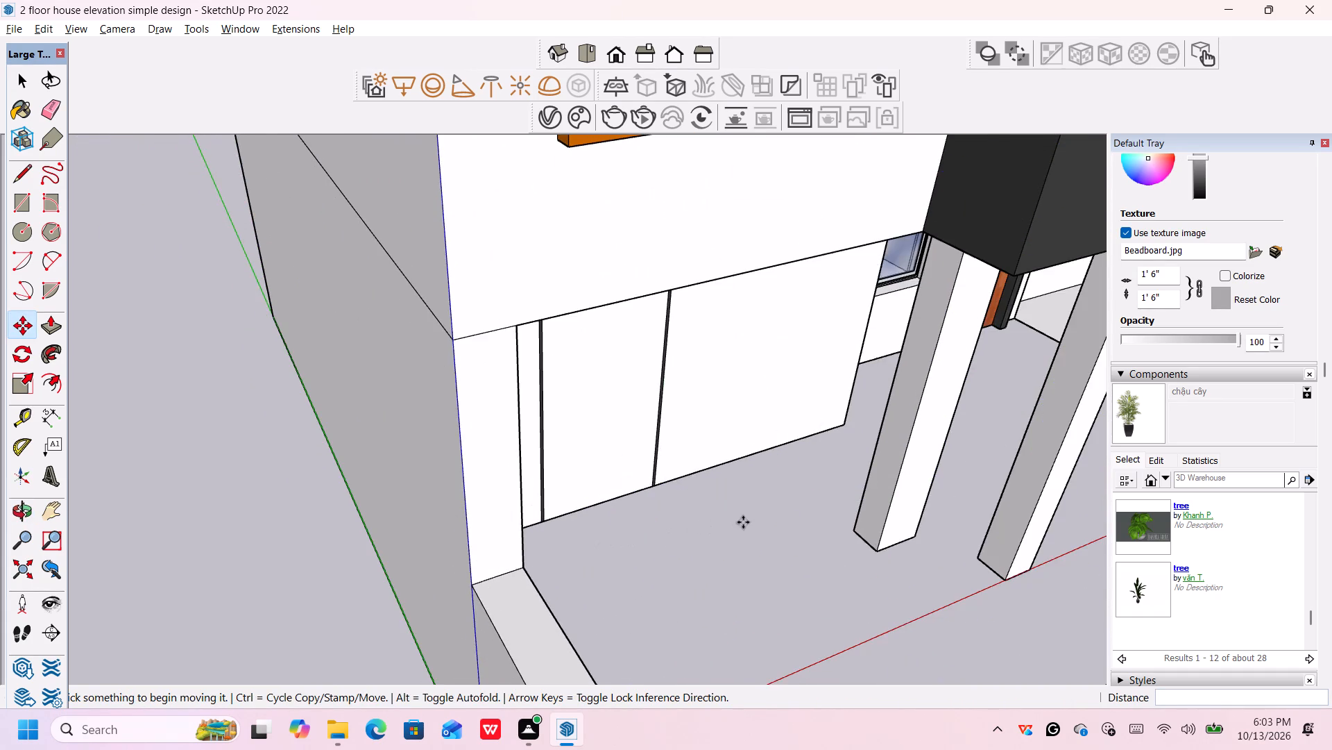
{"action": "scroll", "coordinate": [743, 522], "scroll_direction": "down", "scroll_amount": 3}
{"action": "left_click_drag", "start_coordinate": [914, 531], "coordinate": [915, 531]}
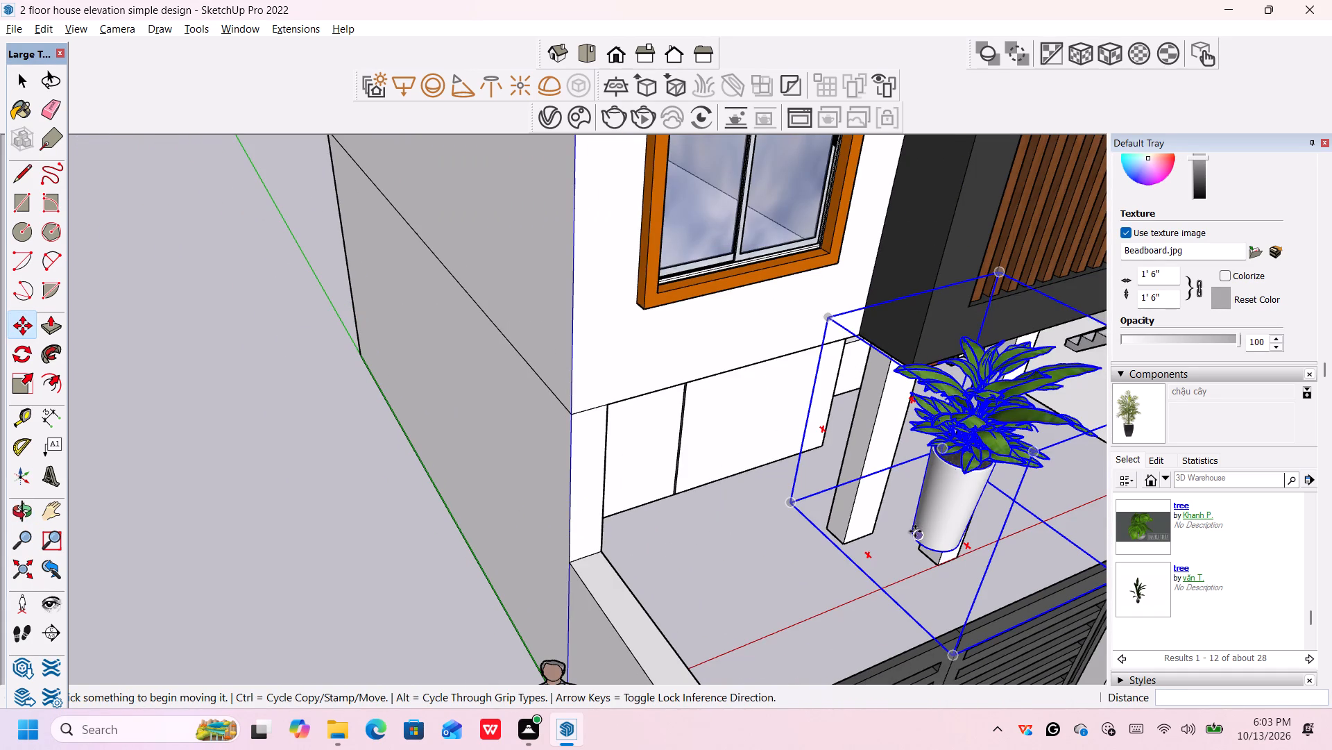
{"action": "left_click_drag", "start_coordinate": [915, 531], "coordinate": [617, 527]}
Move the potted plant about 20' 8" into the forecourt corner behind the slatted gate, beside the side wall.
{"action": "scroll", "coordinate": [670, 534], "scroll_direction": "up", "scroll_amount": 5}
{"action": "scroll", "coordinate": [672, 539], "scroll_direction": "down", "scroll_amount": 6}
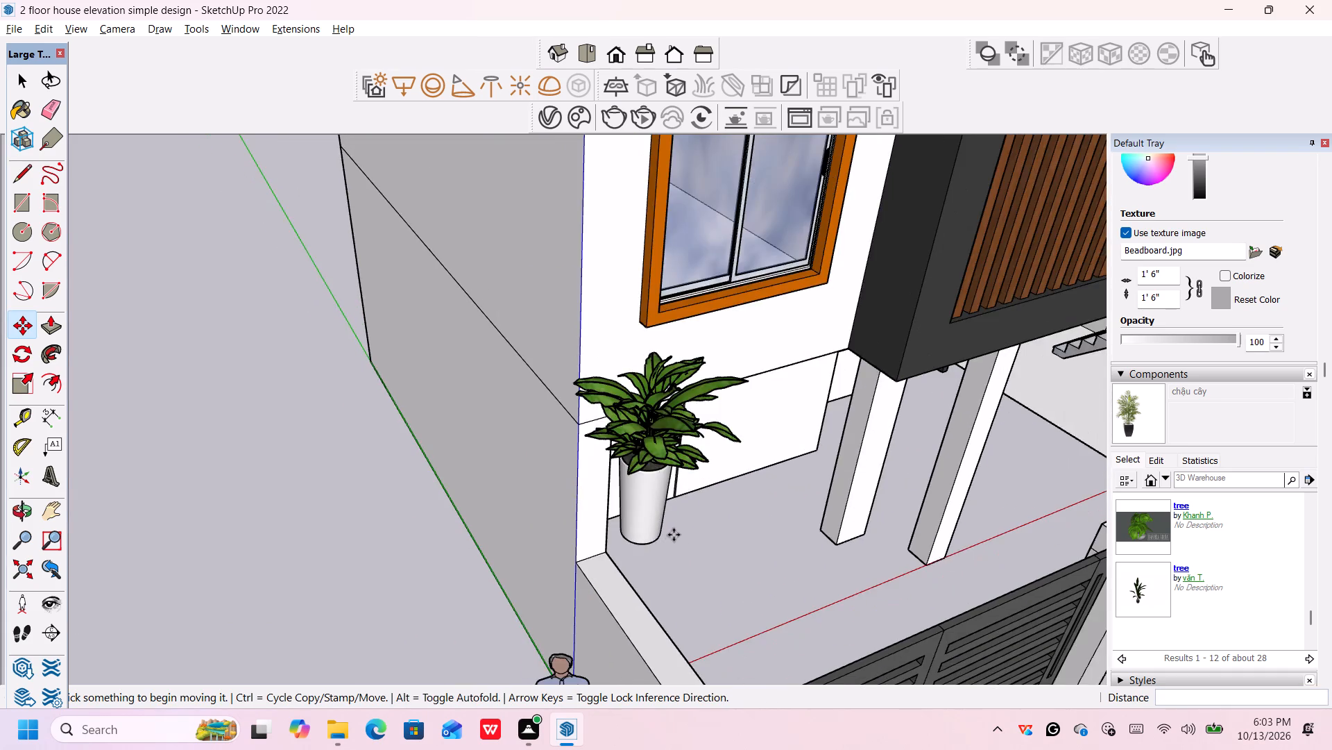
{"action": "scroll", "coordinate": [674, 535], "scroll_direction": "down", "scroll_amount": 4}
{"action": "middle_click_drag", "start_coordinate": [690, 562], "coordinate": [502, 469]}
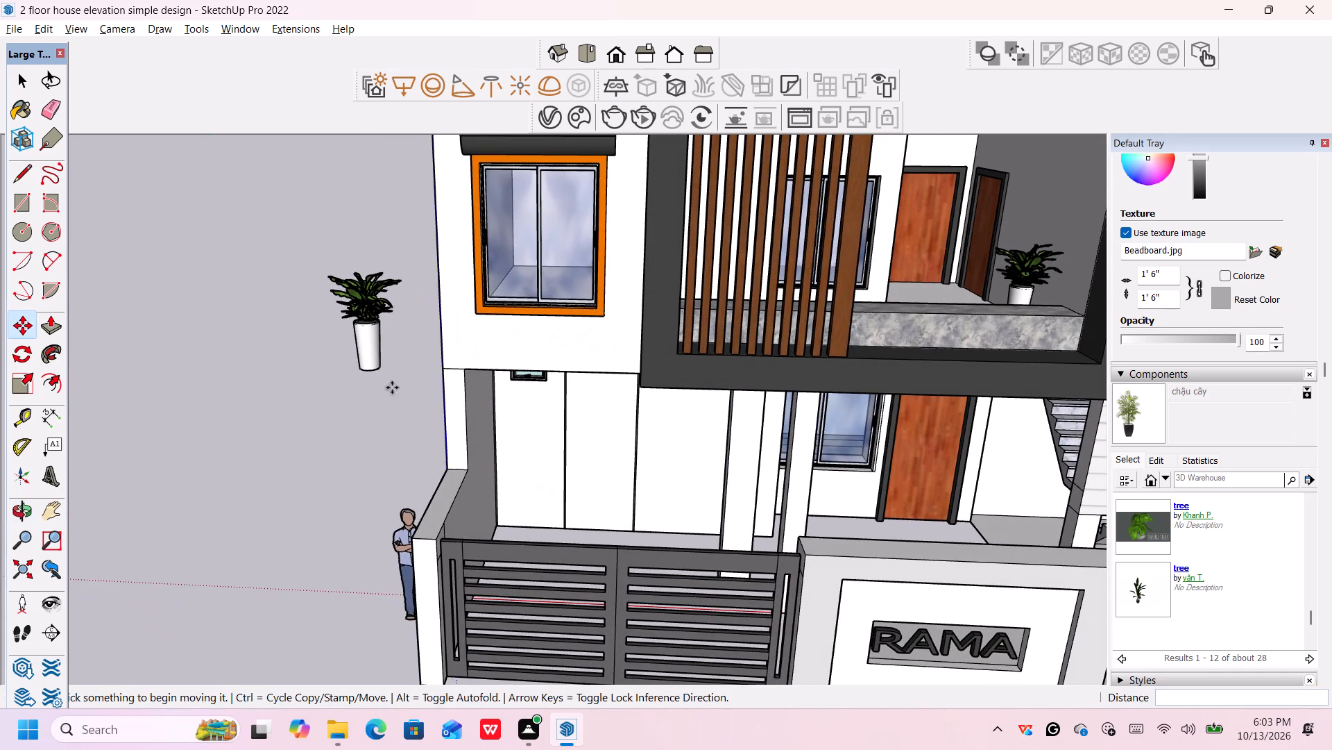
{"action": "left_click_drag", "start_coordinate": [359, 340], "coordinate": [582, 501]}
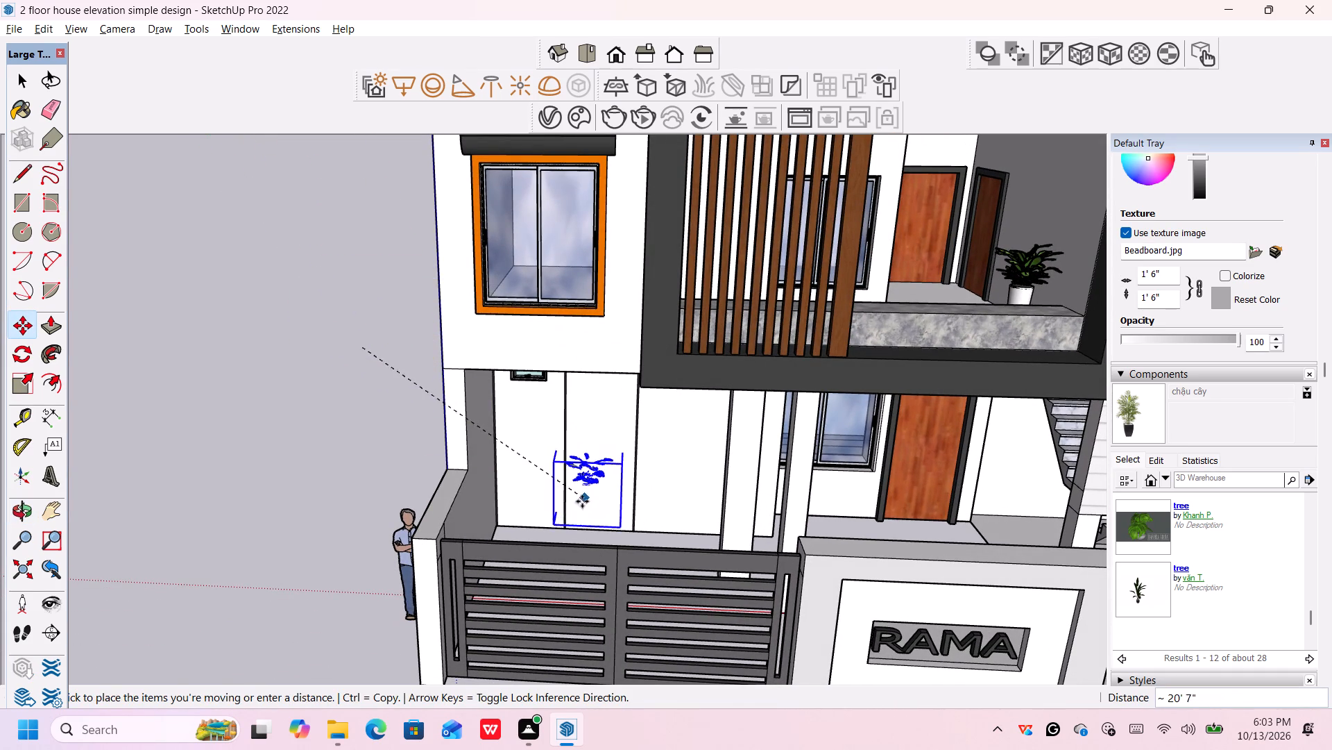
{"action": "left_click_drag", "start_coordinate": [582, 501], "coordinate": [509, 526]}
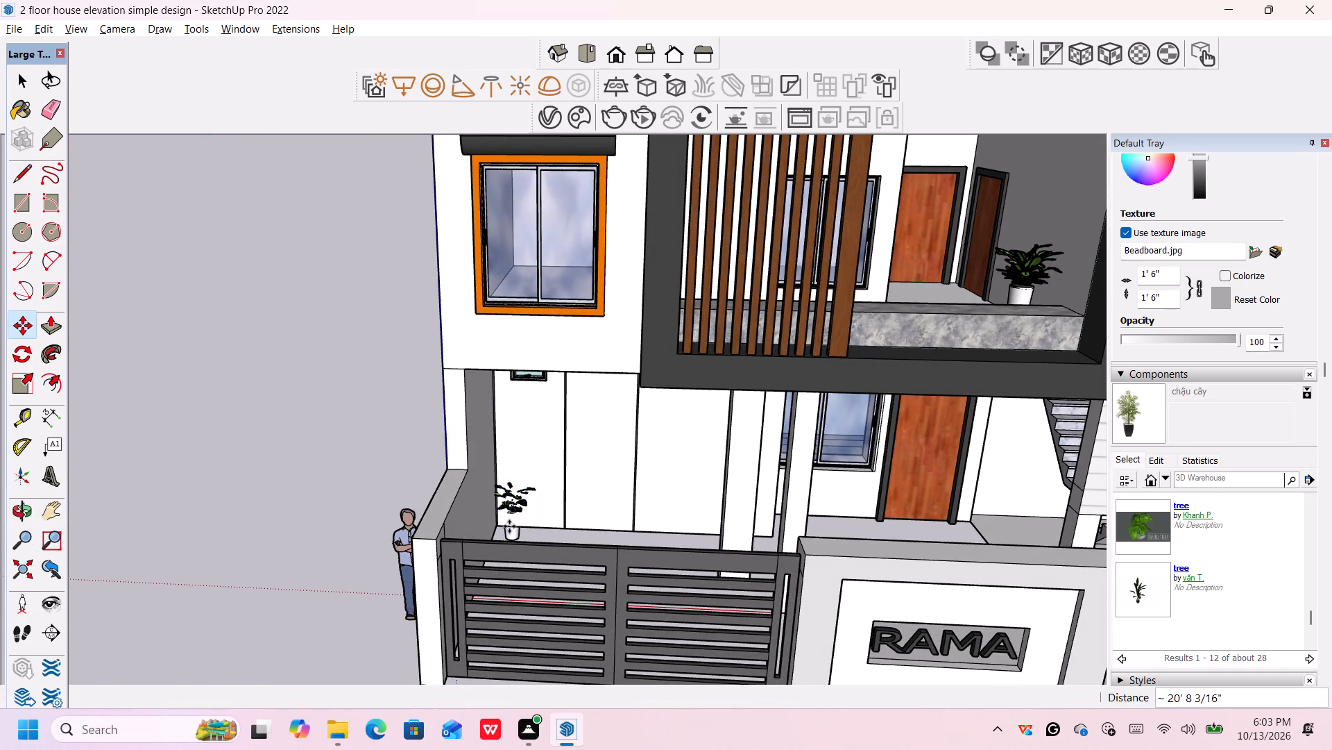
Move the potted plant about 1' 4" forward out of the panelled back wall, onto the forecourt floor near the corner.
{"action": "scroll", "coordinate": [509, 527], "scroll_direction": "up", "scroll_amount": 14}
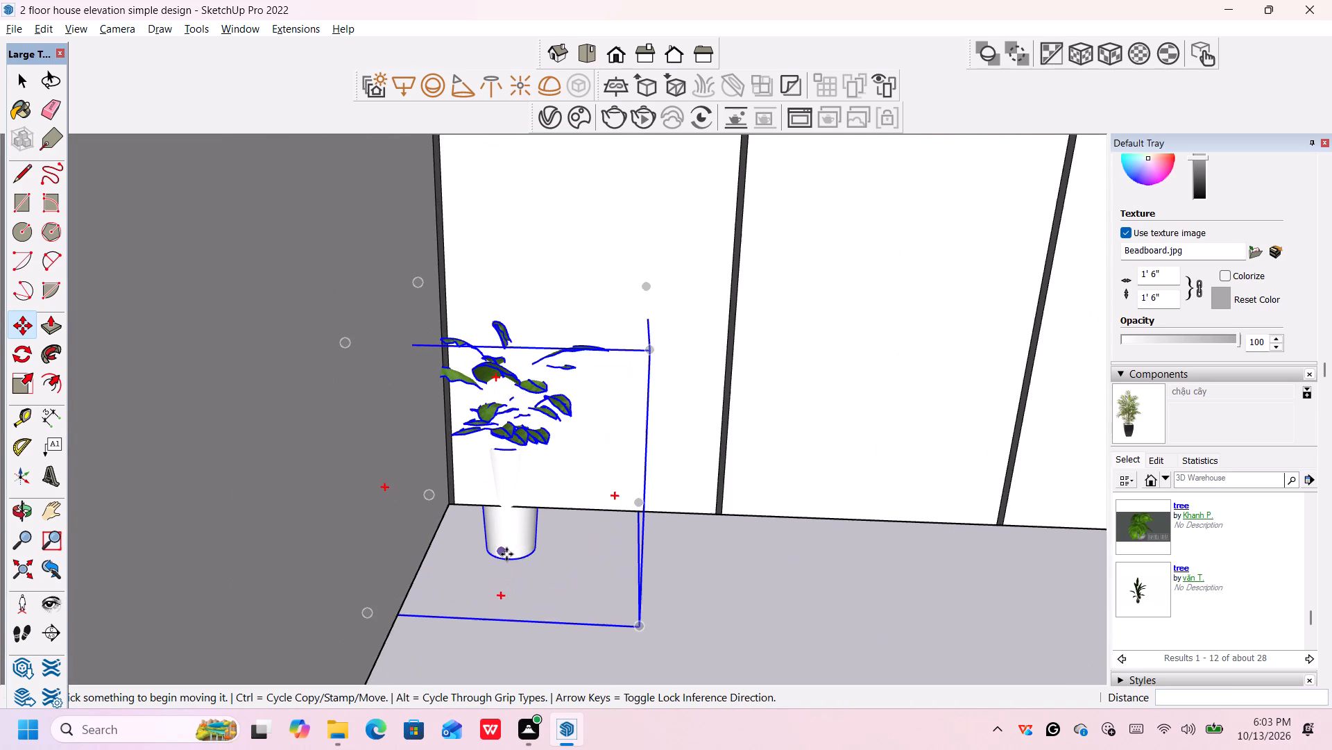
{"action": "left_click_drag", "start_coordinate": [503, 554], "coordinate": [477, 615]}
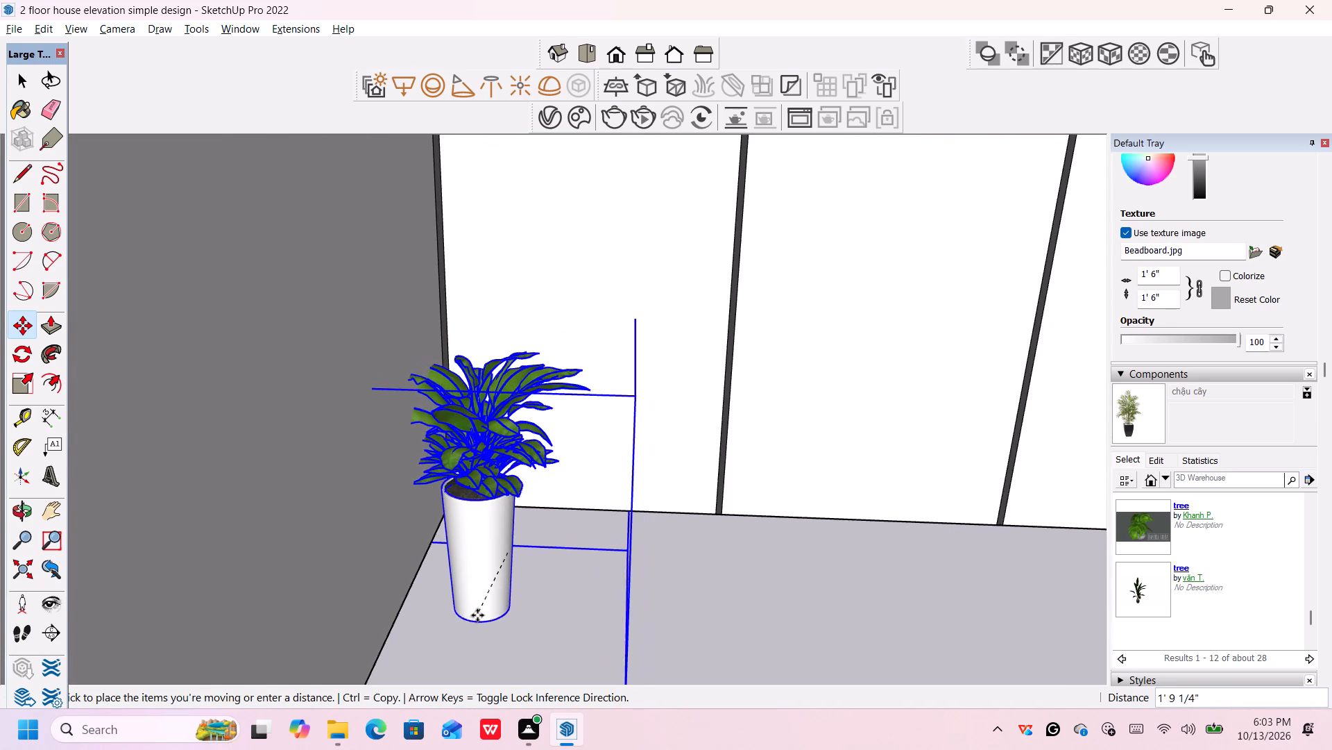
{"action": "left_click_drag", "start_coordinate": [477, 615], "coordinate": [515, 596]}
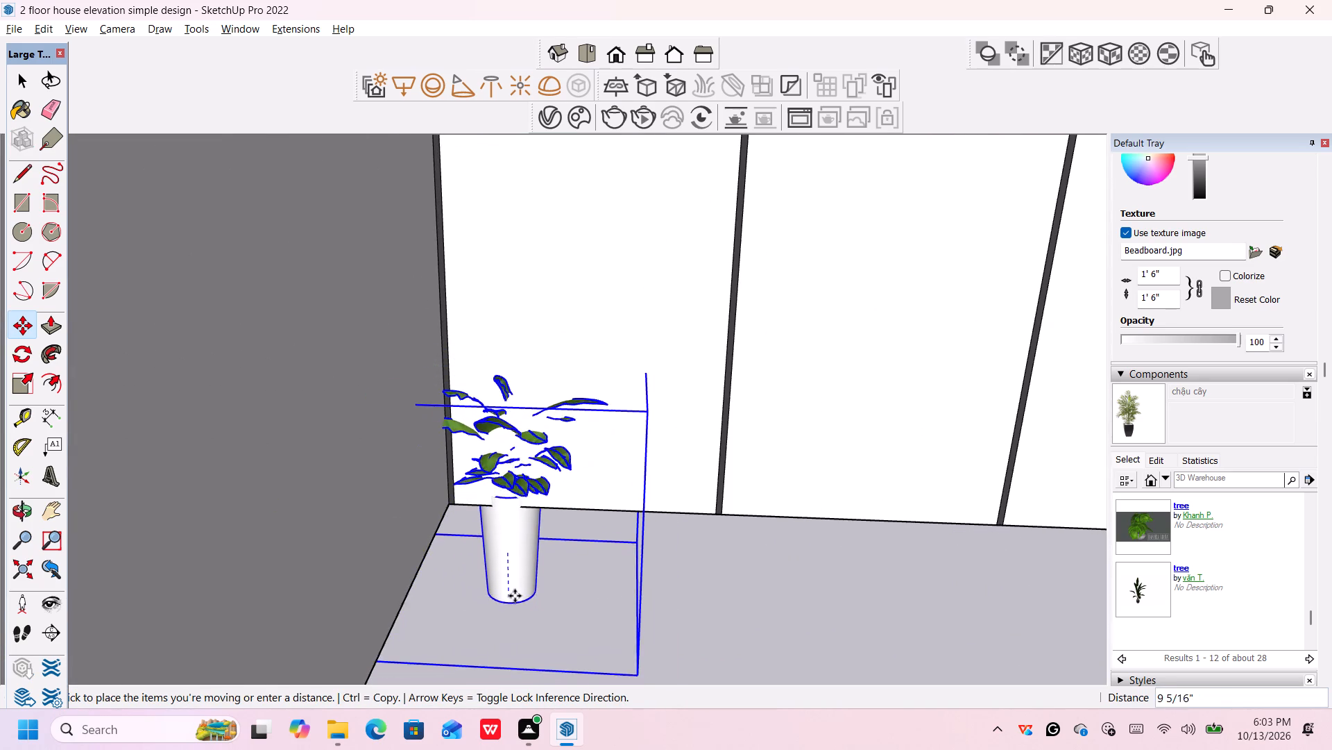
{"action": "left_click_drag", "start_coordinate": [515, 596], "coordinate": [545, 595]}
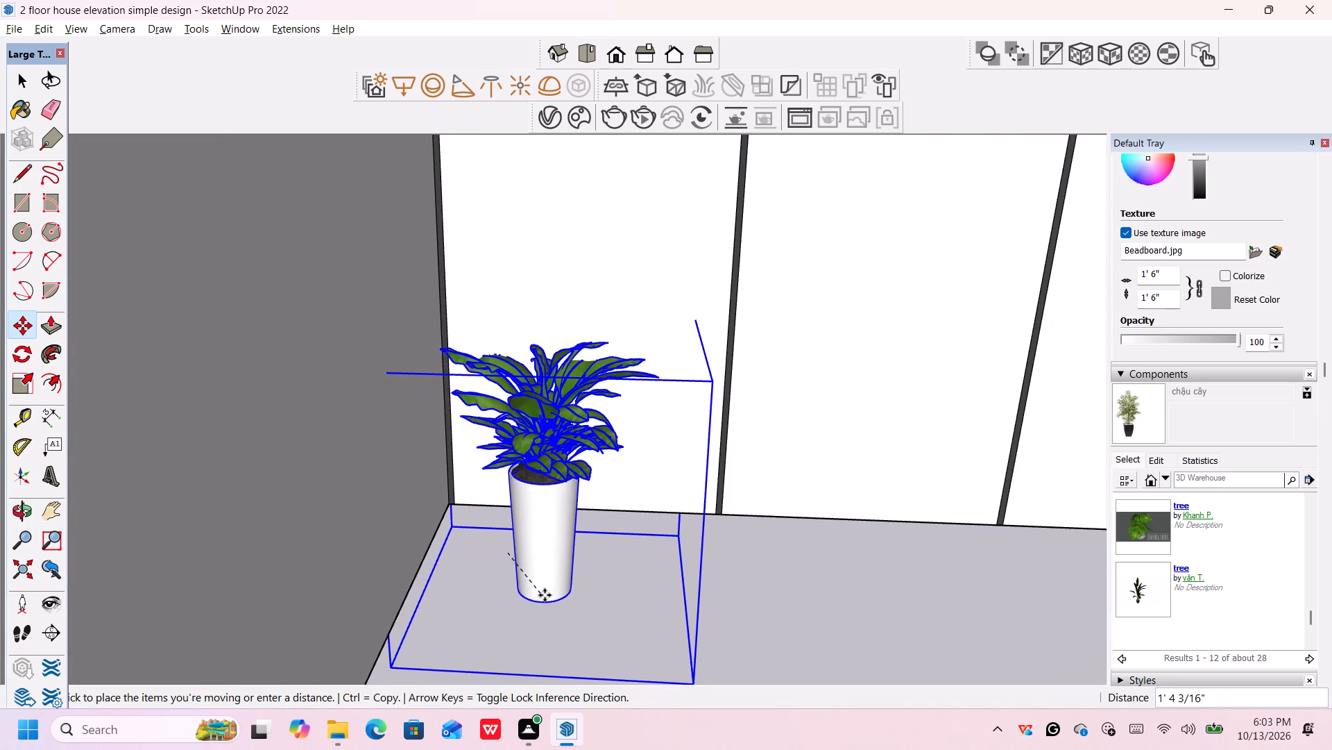
{"action": "left_click_drag", "start_coordinate": [545, 595], "coordinate": [547, 595]}
Examine the front elevation from several angles, checking the forecourt plant behind the gate, the RAMA boundary wall and the balcony.
{"action": "scroll", "coordinate": [562, 558], "scroll_direction": "down", "scroll_amount": 17}
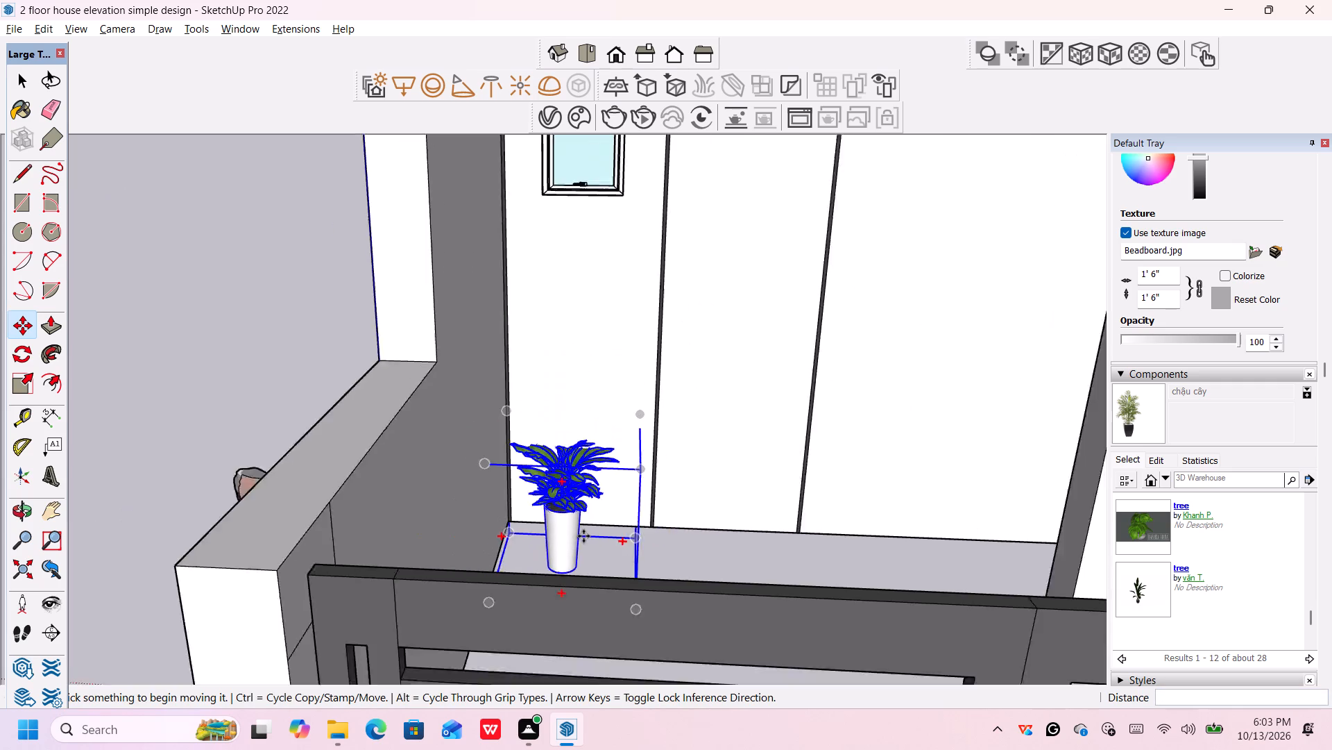
{"action": "scroll", "coordinate": [583, 536], "scroll_direction": "down", "scroll_amount": 8}
{"action": "scroll", "coordinate": [417, 543], "scroll_direction": "down", "scroll_amount": 6}
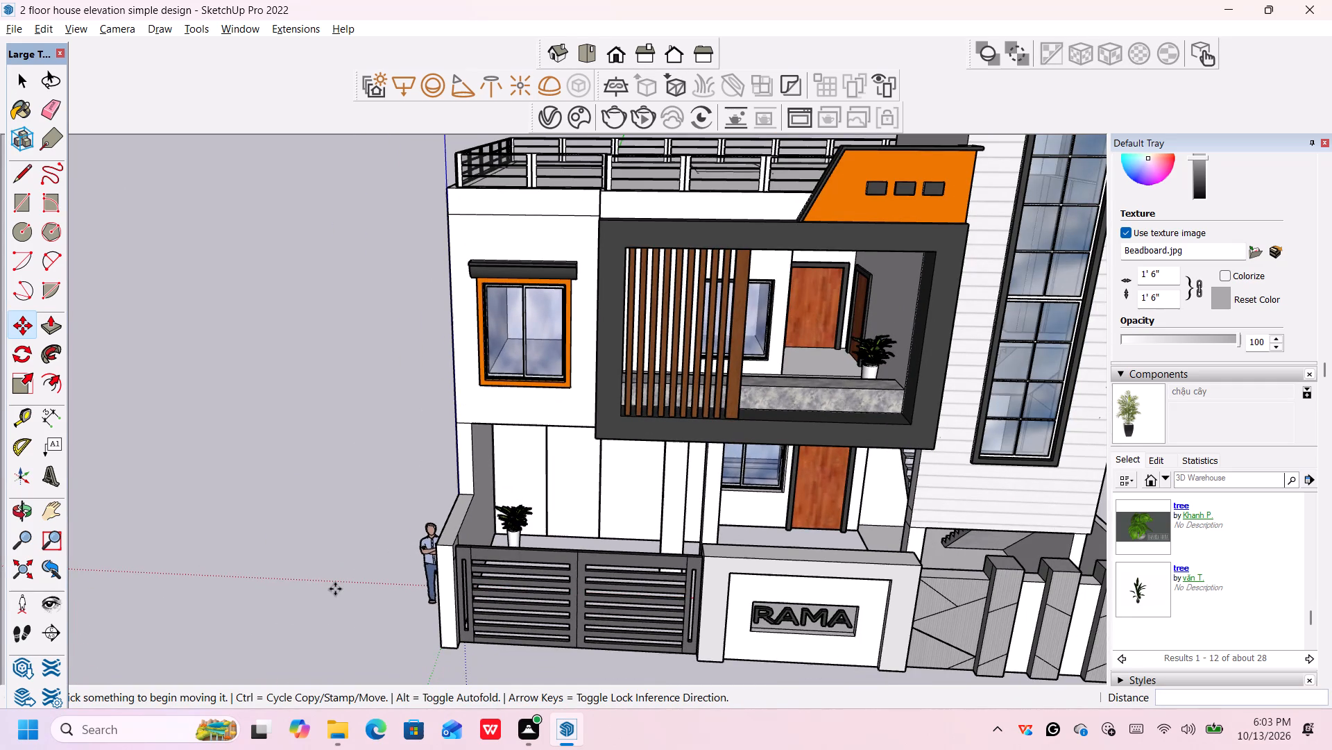
{"action": "scroll", "coordinate": [335, 589], "scroll_direction": "down", "scroll_amount": 6}
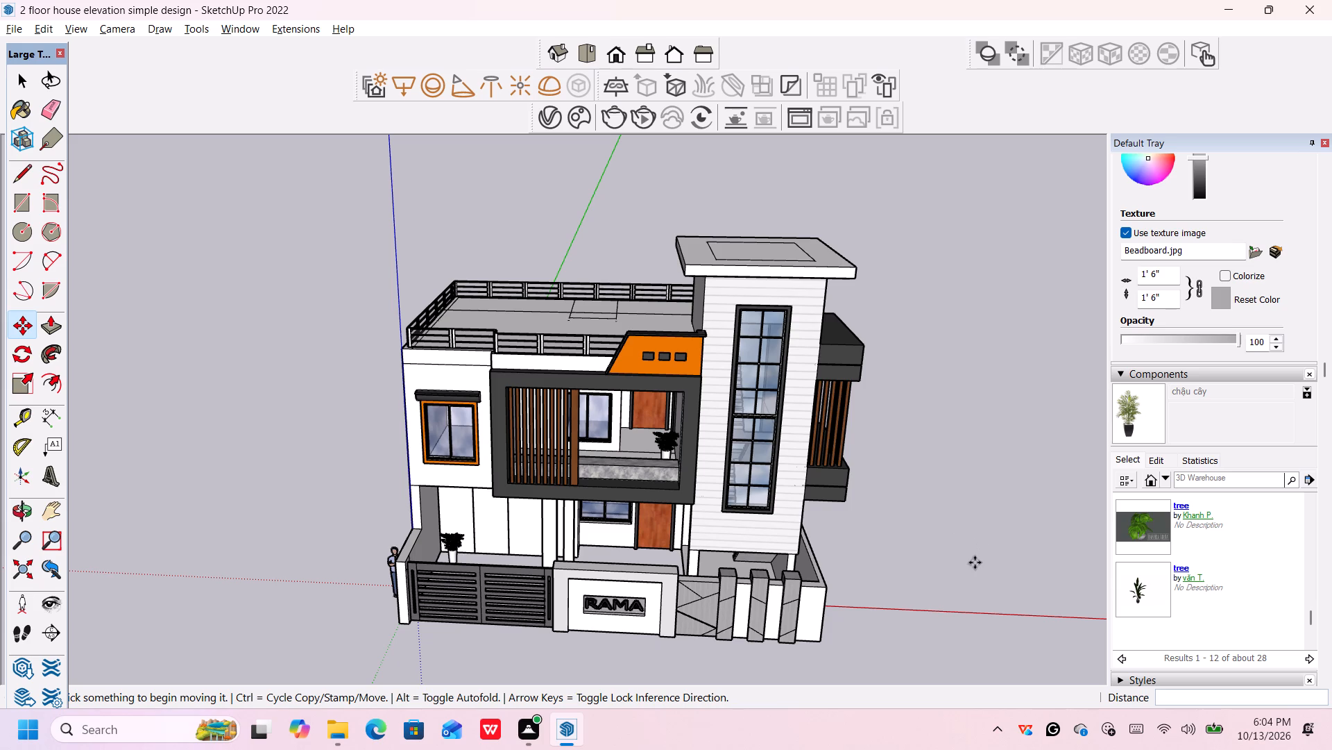
{"action": "middle_click_drag", "start_coordinate": [917, 637], "coordinate": [922, 548], "text": "shift"}
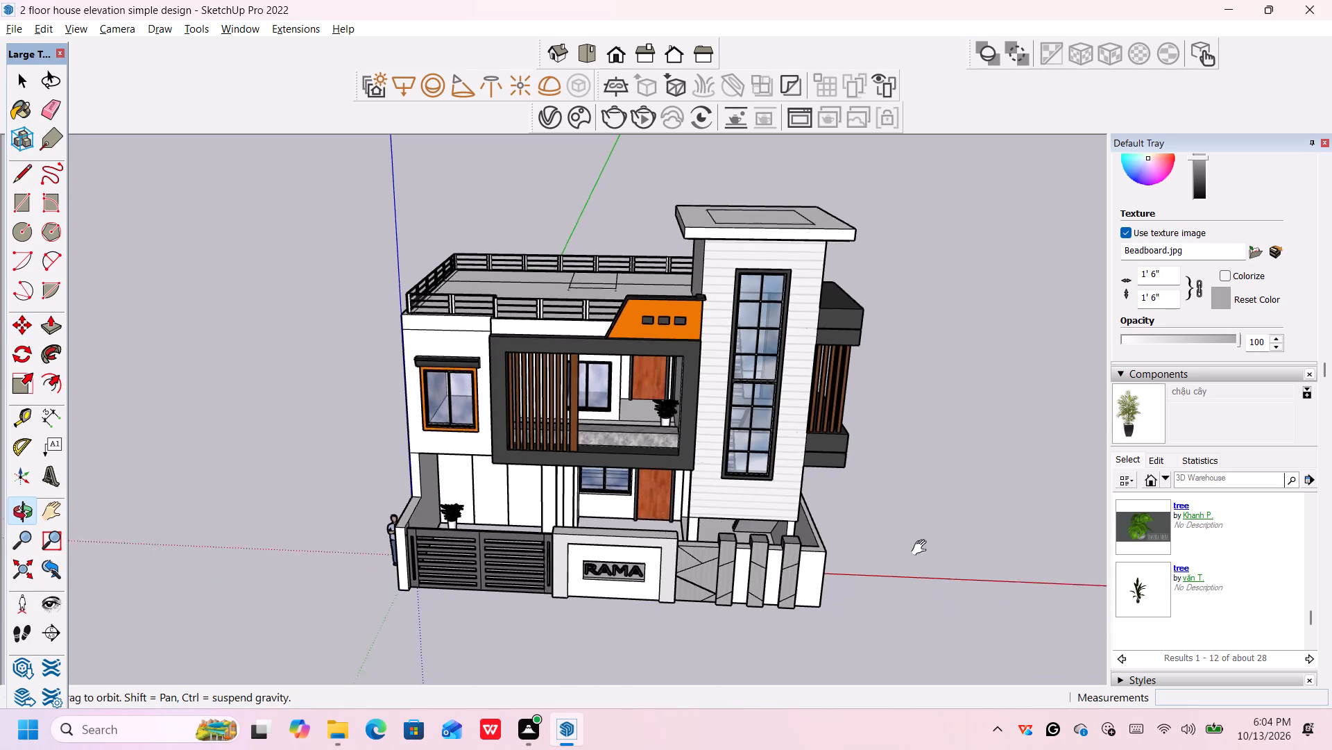
{"action": "middle_click_drag", "start_coordinate": [922, 548], "coordinate": [943, 471], "text": "shift"}
{"action": "scroll", "coordinate": [624, 505], "scroll_direction": "up", "scroll_amount": 5}
{"action": "middle_click_drag", "start_coordinate": [552, 594], "coordinate": [561, 531]}
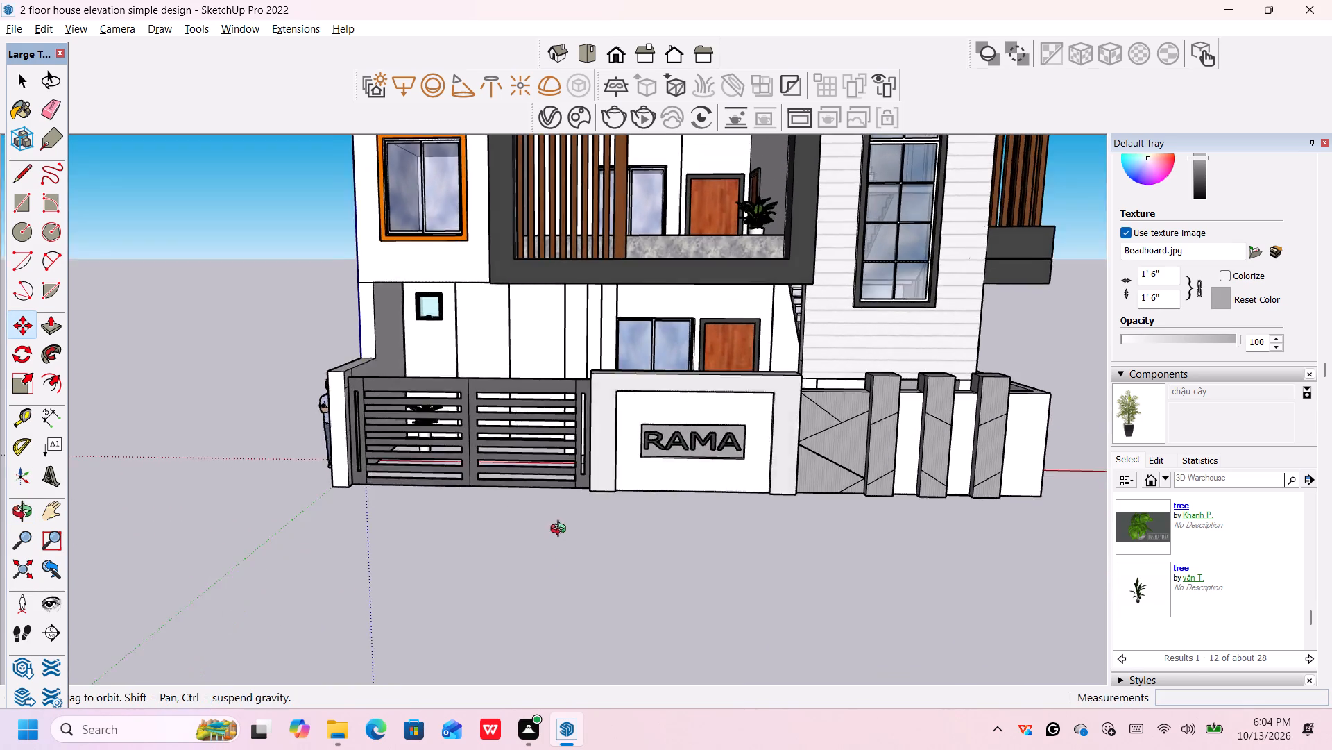
{"action": "middle_click_drag", "start_coordinate": [561, 531], "coordinate": [568, 513]}
{"action": "middle_click_drag", "start_coordinate": [574, 537], "coordinate": [663, 611]}
{"action": "middle_click_drag", "start_coordinate": [651, 595], "coordinate": [590, 572]}
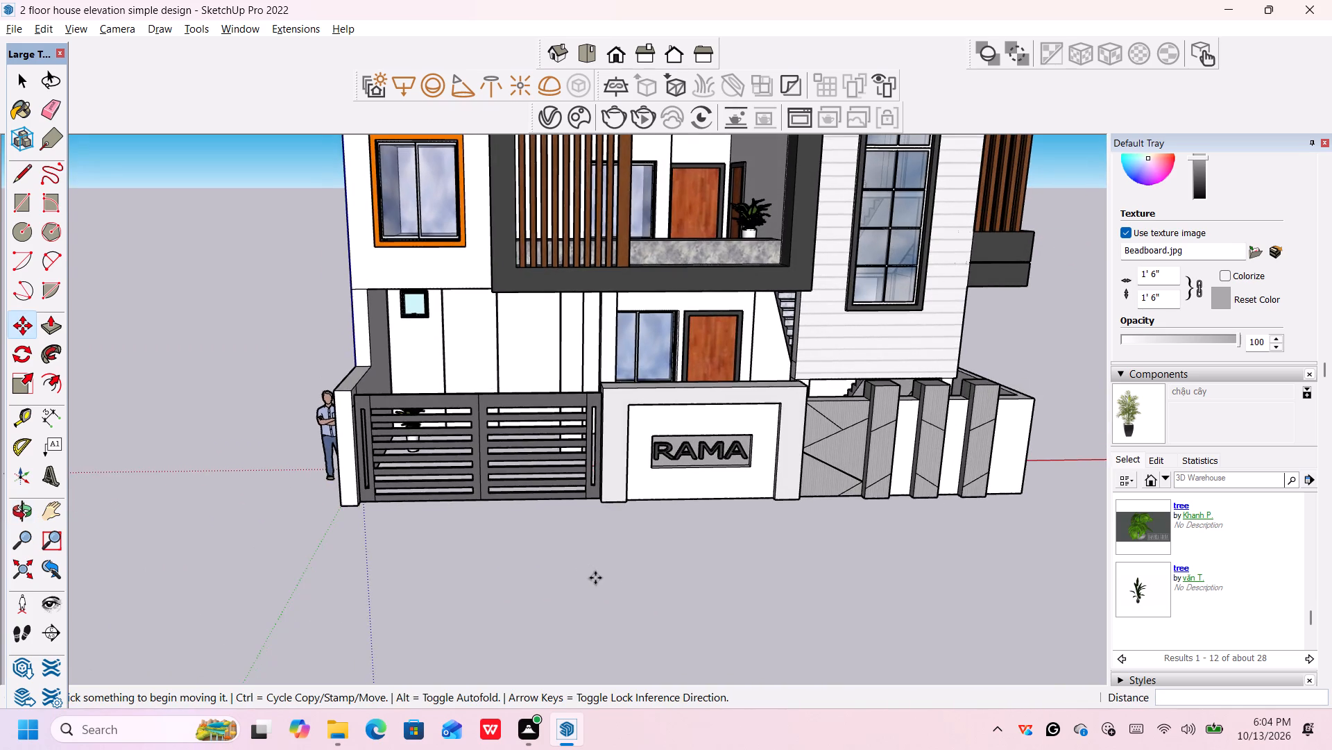
{"action": "scroll", "coordinate": [597, 579], "scroll_direction": "down", "scroll_amount": 4}
{"action": "scroll", "coordinate": [778, 578], "scroll_direction": "down", "scroll_amount": 2}
{"action": "middle_click_drag", "start_coordinate": [778, 583], "coordinate": [766, 578]}
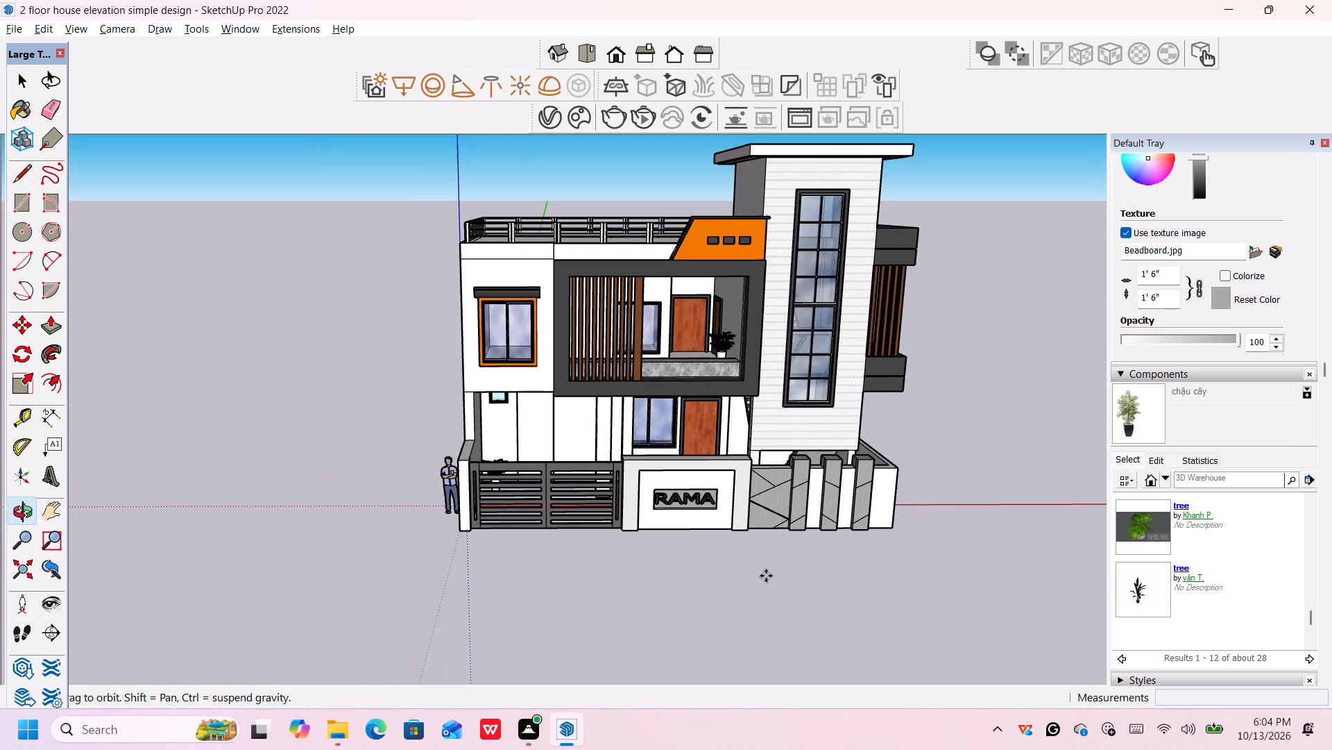
{"action": "scroll", "coordinate": [1091, 562], "scroll_direction": "up", "scroll_amount": 3}
{"action": "scroll", "coordinate": [1168, 555], "scroll_direction": "up", "scroll_amount": 2}
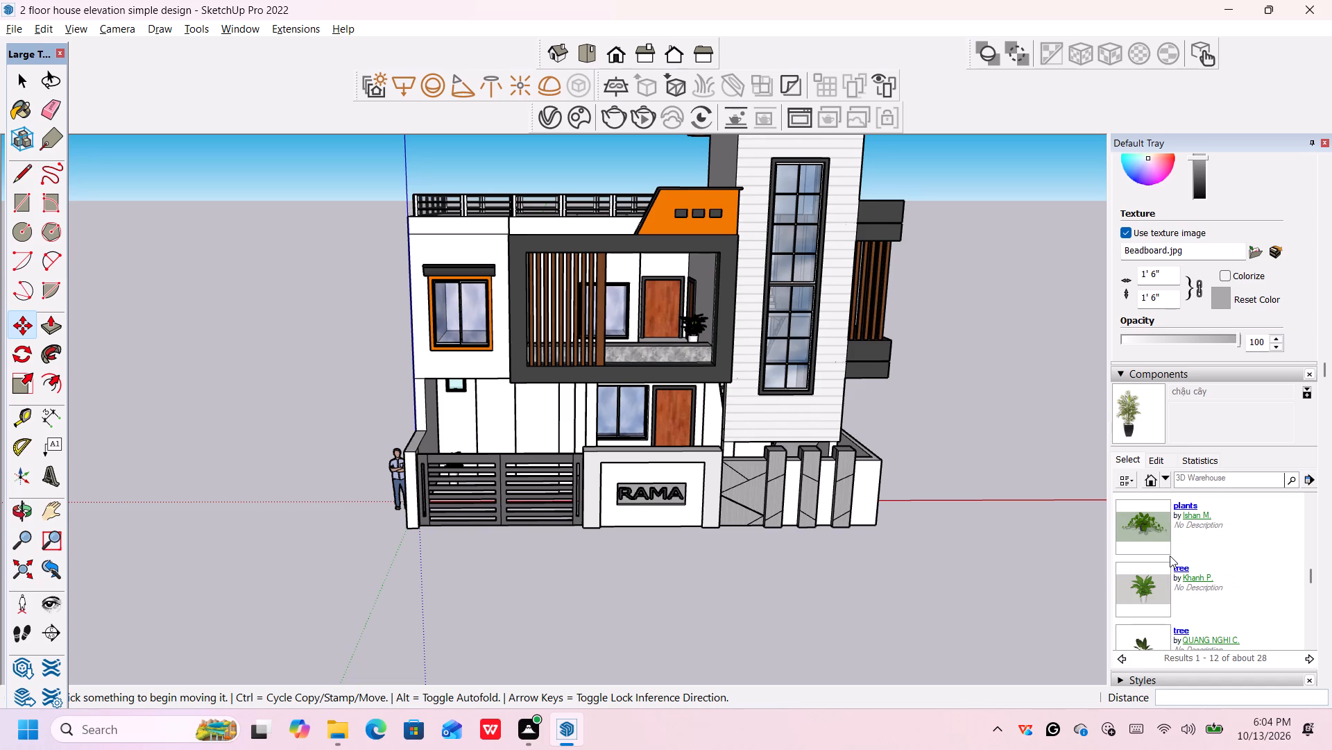
{"action": "scroll", "coordinate": [829, 561], "scroll_direction": "down", "scroll_amount": 1}
{"action": "middle_click_drag", "start_coordinate": [830, 592], "coordinate": [805, 559]}
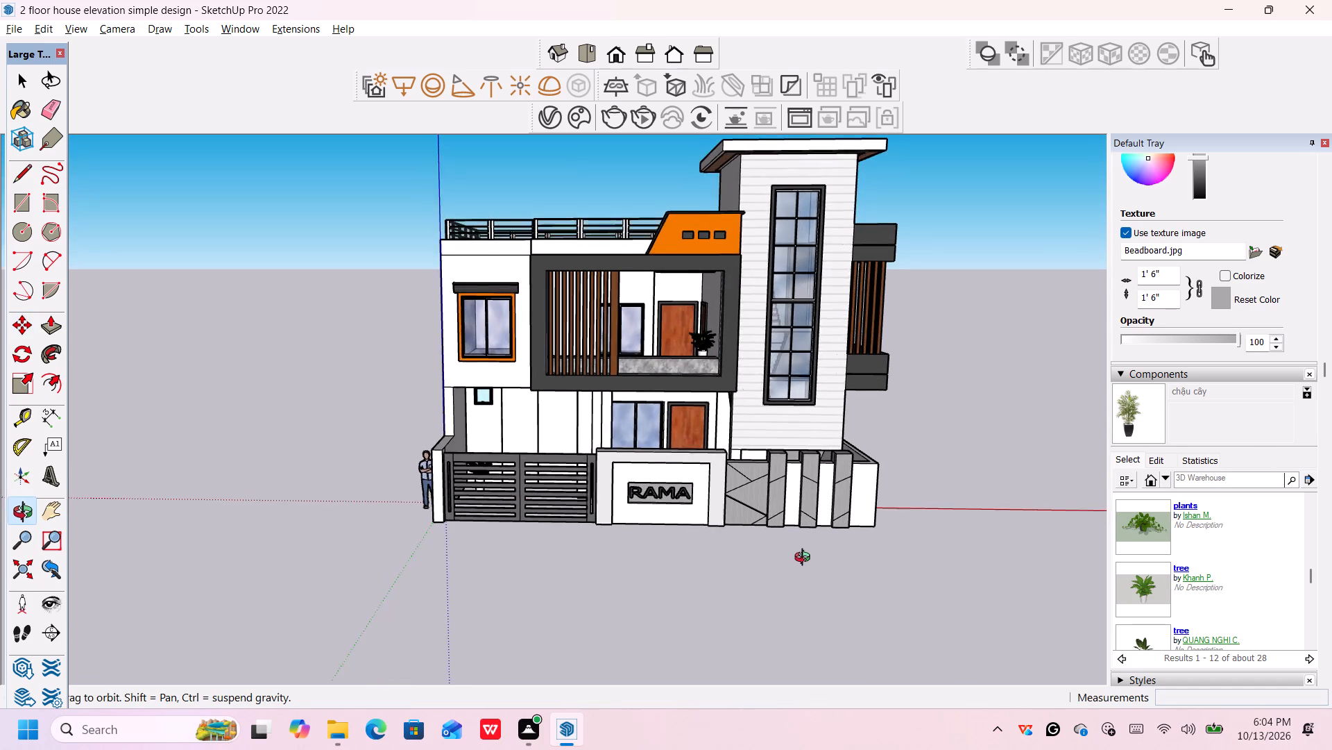
{"action": "middle_click_drag", "start_coordinate": [805, 559], "coordinate": [822, 581]}
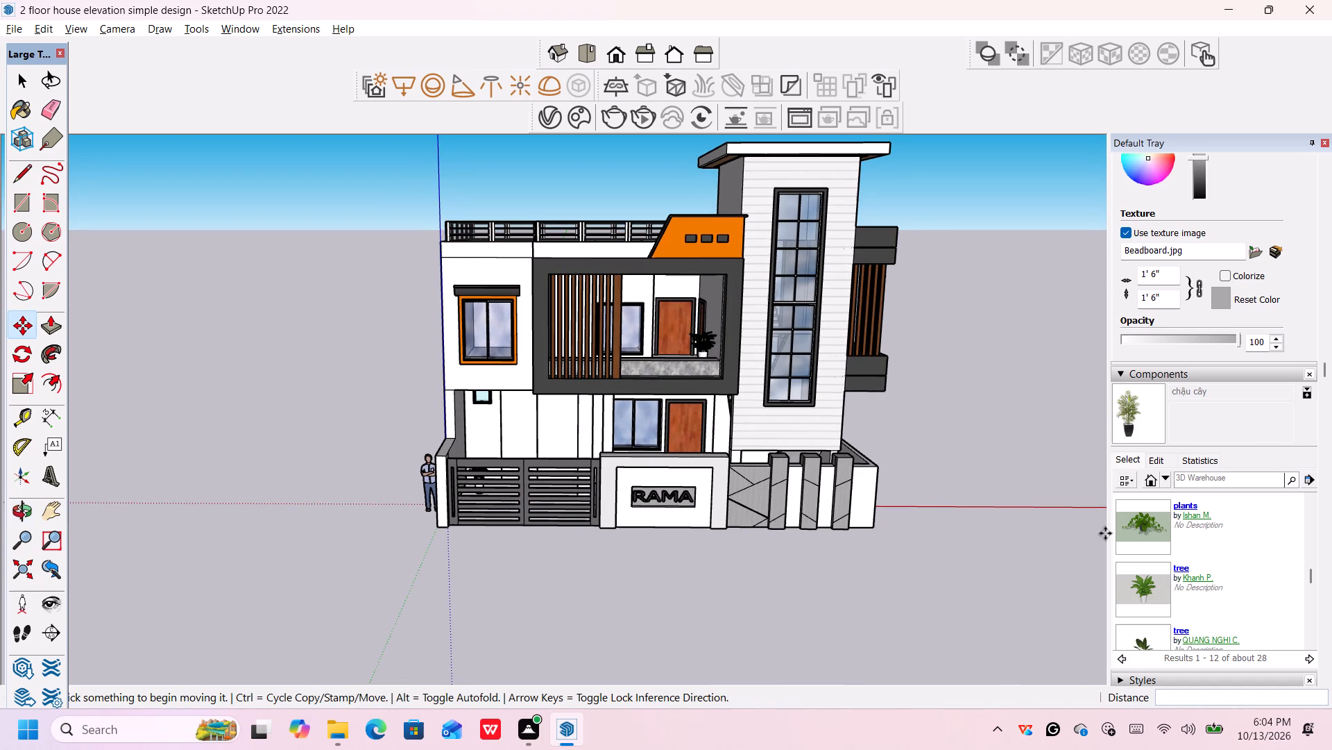
Browse the 3D Warehouse plant collection and pick the broad-leaved tree model listed just above the feathery-leaved one.
{"action": "scroll", "coordinate": [1178, 553], "scroll_direction": "down", "scroll_amount": 4}
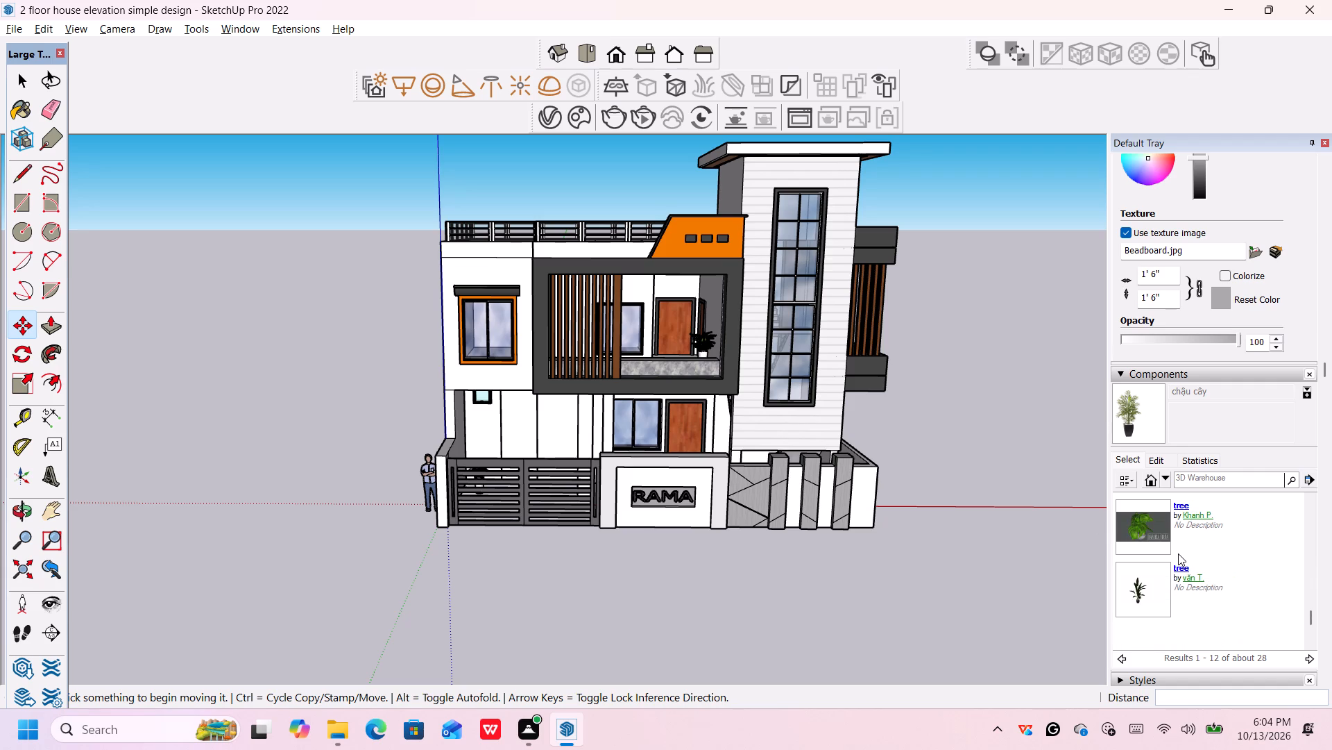
{"action": "scroll", "coordinate": [1185, 588], "scroll_direction": "up", "scroll_amount": 1}
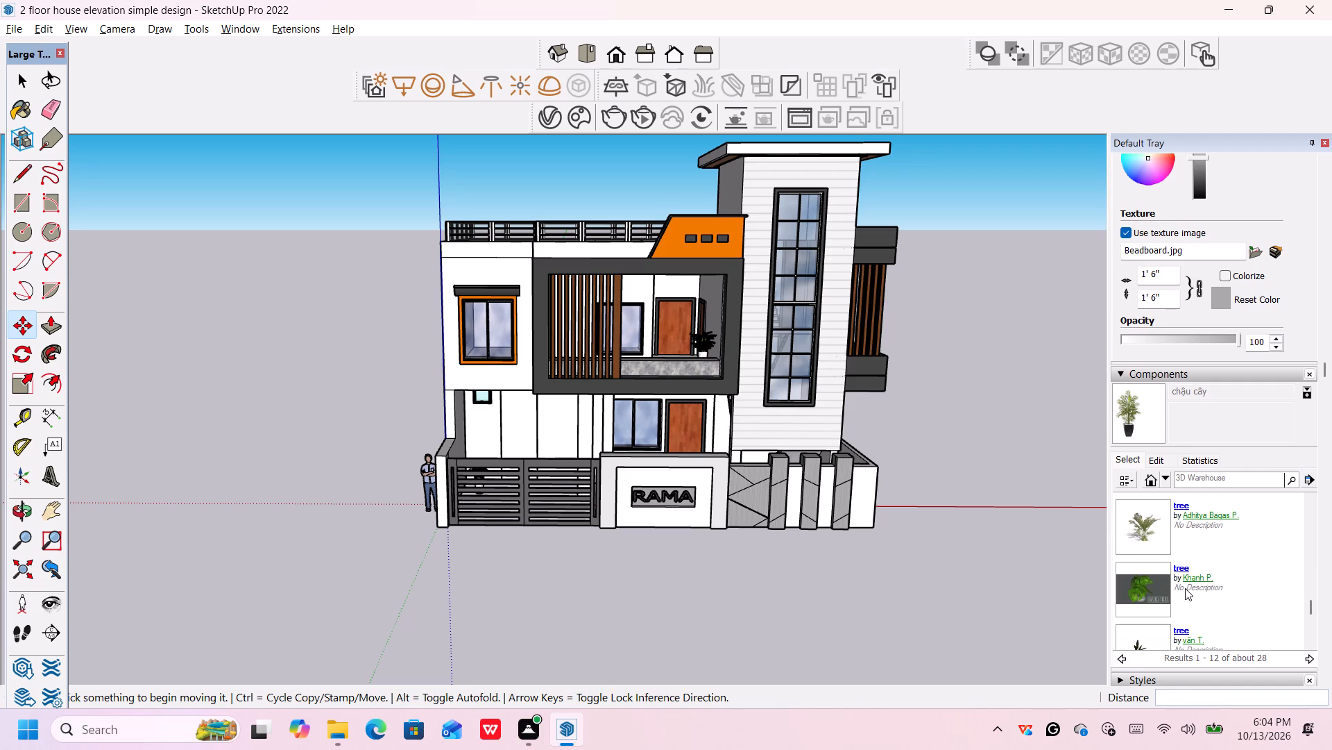
{"action": "scroll", "coordinate": [1185, 590], "scroll_direction": "up", "scroll_amount": 1}
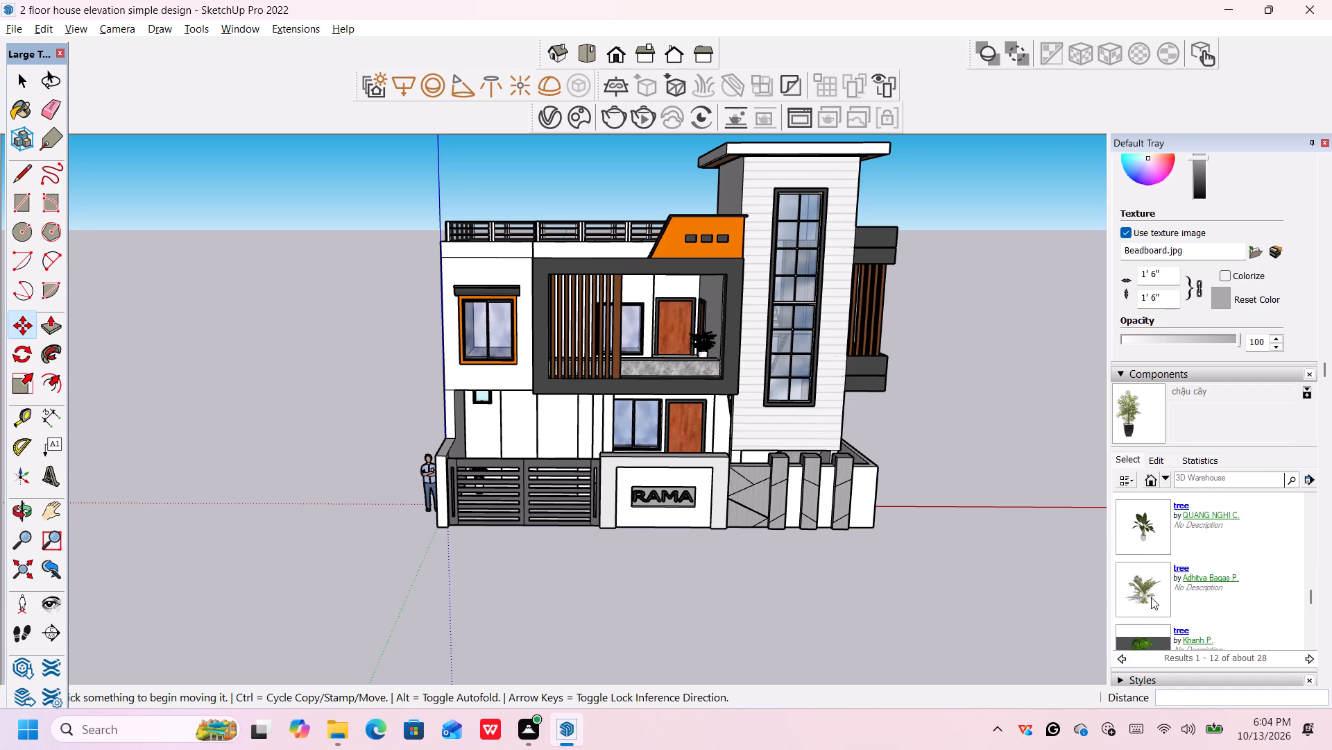
{"action": "scroll", "coordinate": [1145, 603], "scroll_direction": "up", "scroll_amount": 1}
{"action": "scroll", "coordinate": [1145, 603], "scroll_direction": "down", "scroll_amount": 2}
{"action": "scroll", "coordinate": [1145, 603], "scroll_direction": "up", "scroll_amount": 1}
{"action": "left_click", "coordinate": [1159, 543]}
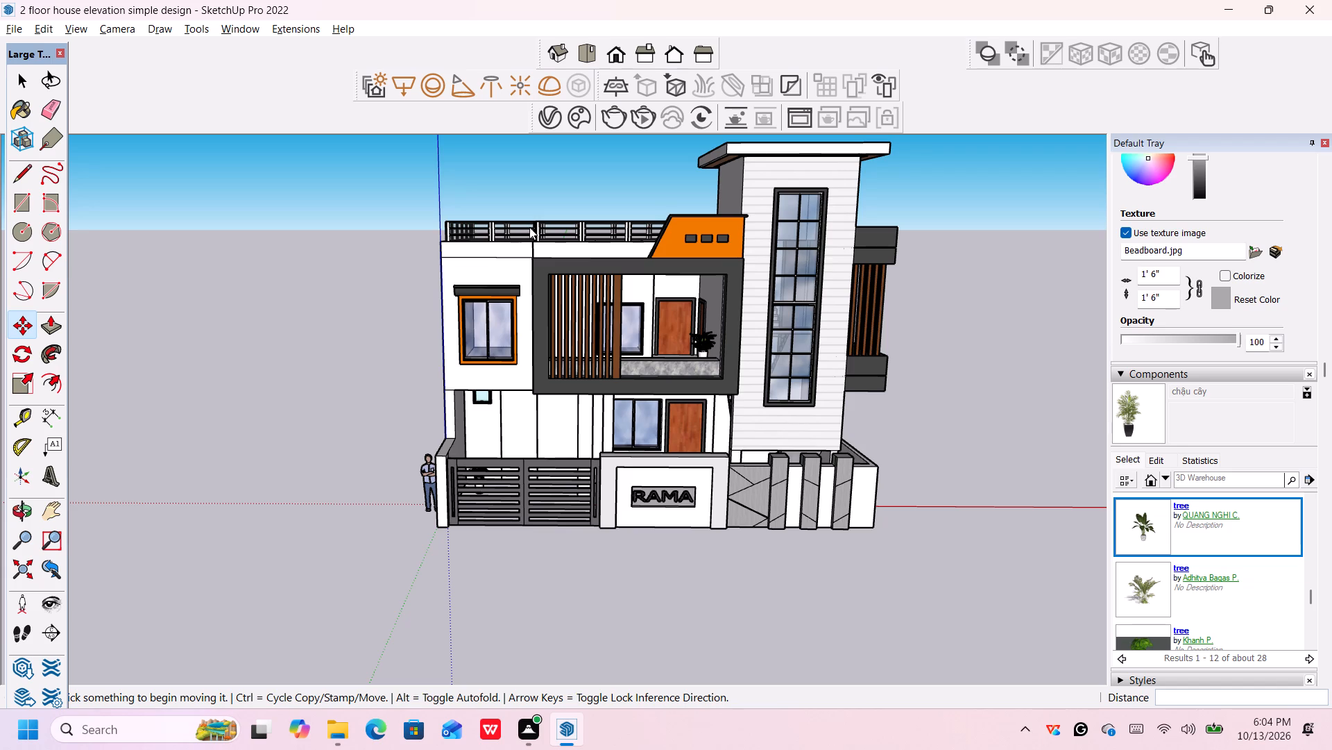
{"action": "scroll", "coordinate": [917, 385], "scroll_direction": "up", "scroll_amount": 4}
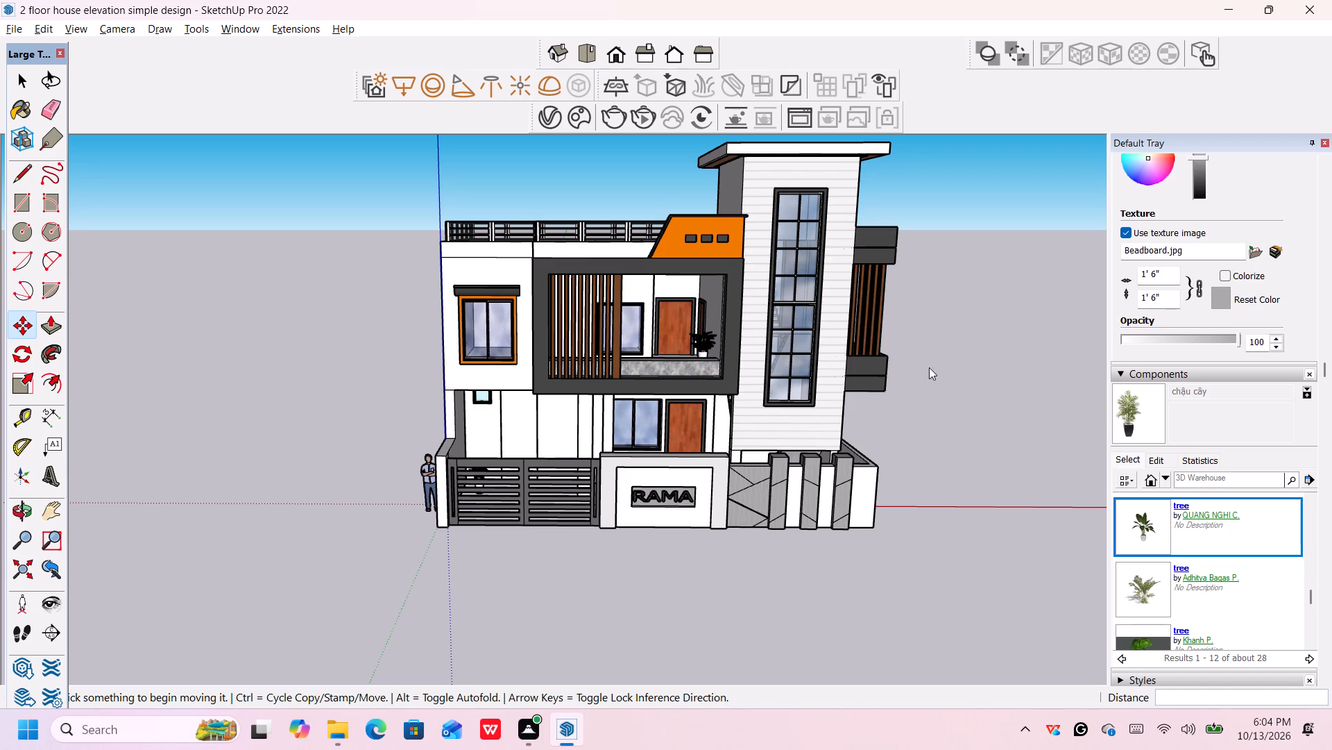
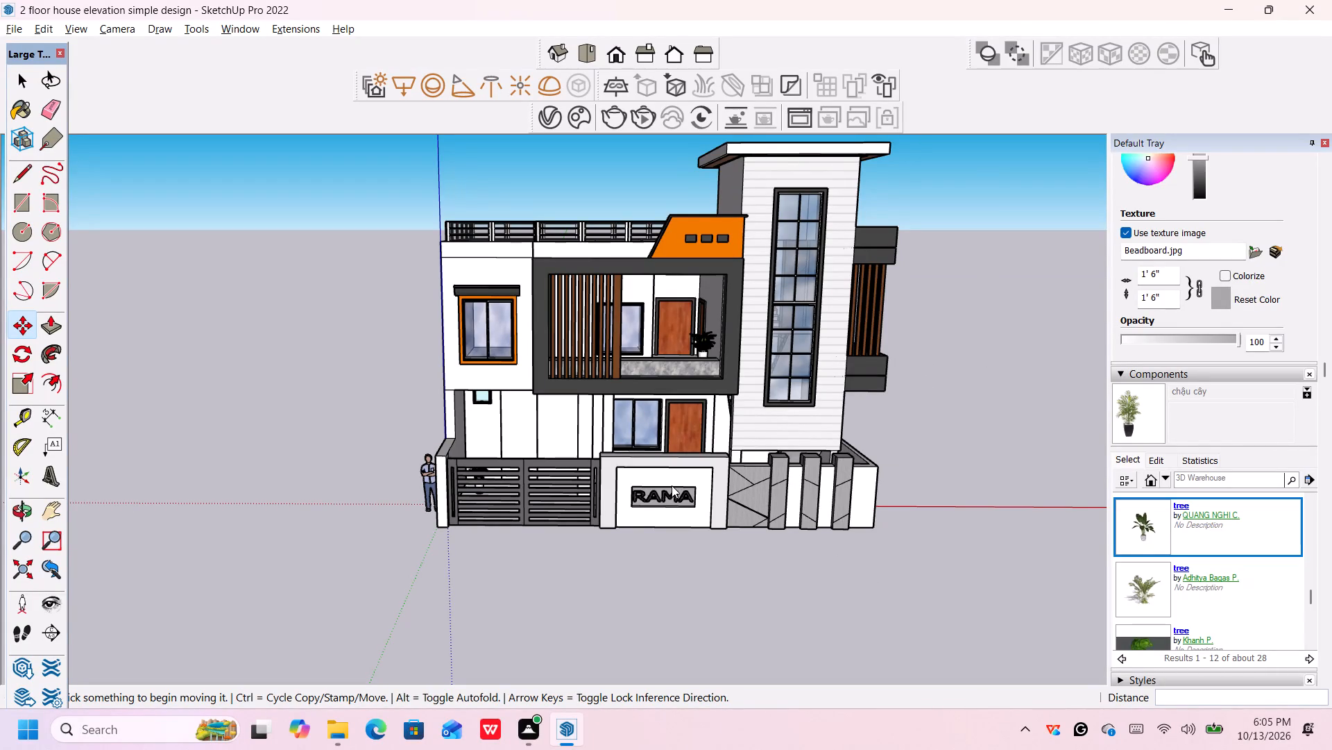
Place the potted tree component from the 3D Warehouse on the roof terrace, in the front corner behind the railing.
{"action": "scroll", "coordinate": [917, 410], "scroll_direction": "up", "scroll_amount": 2}
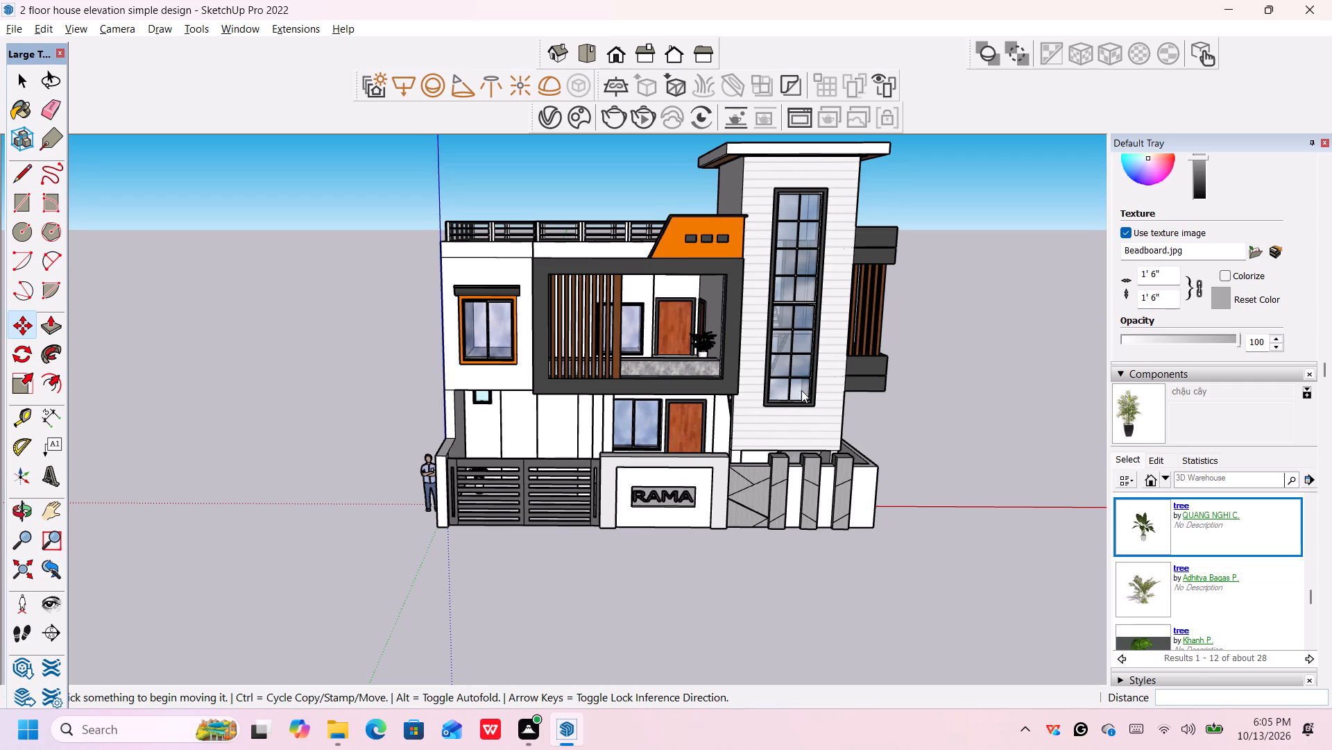
{"action": "scroll", "coordinate": [760, 402], "scroll_direction": "up", "scroll_amount": 5}
{"action": "scroll", "coordinate": [825, 408], "scroll_direction": "down", "scroll_amount": 1}
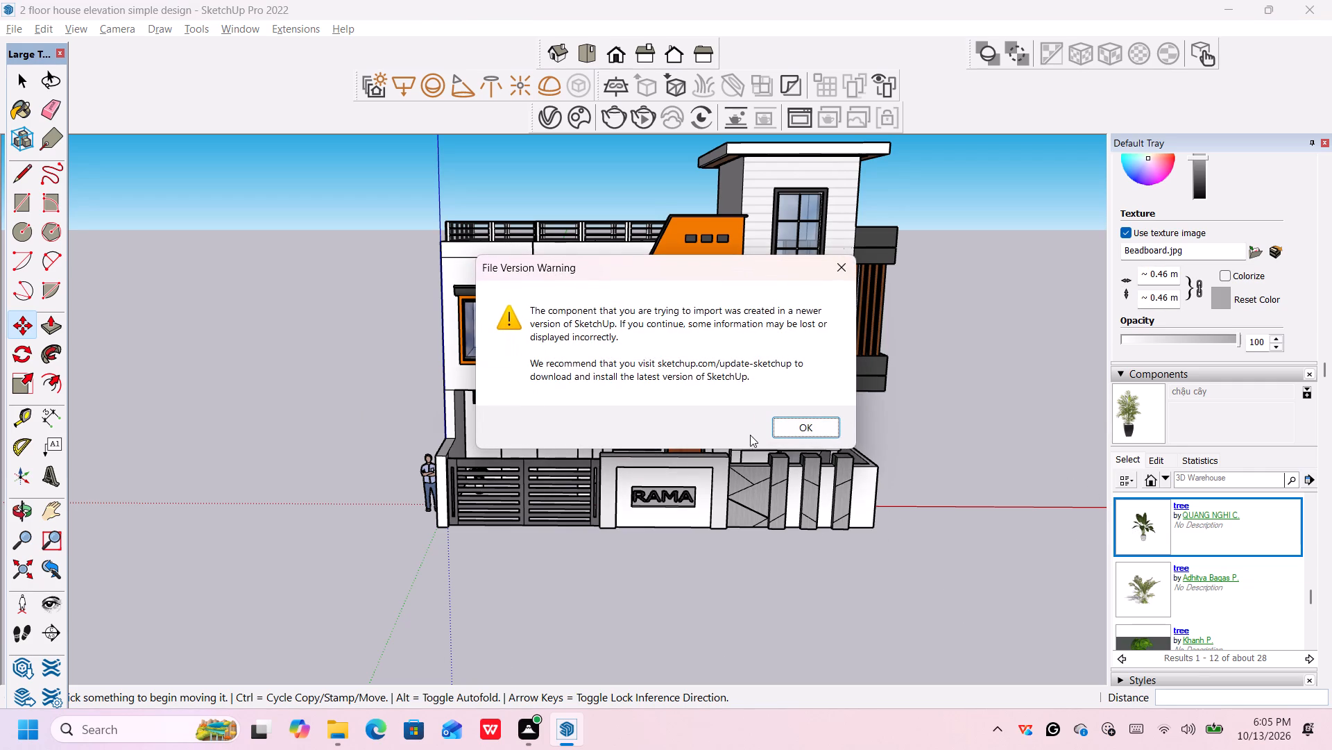
{"action": "left_click", "coordinate": [791, 427]}
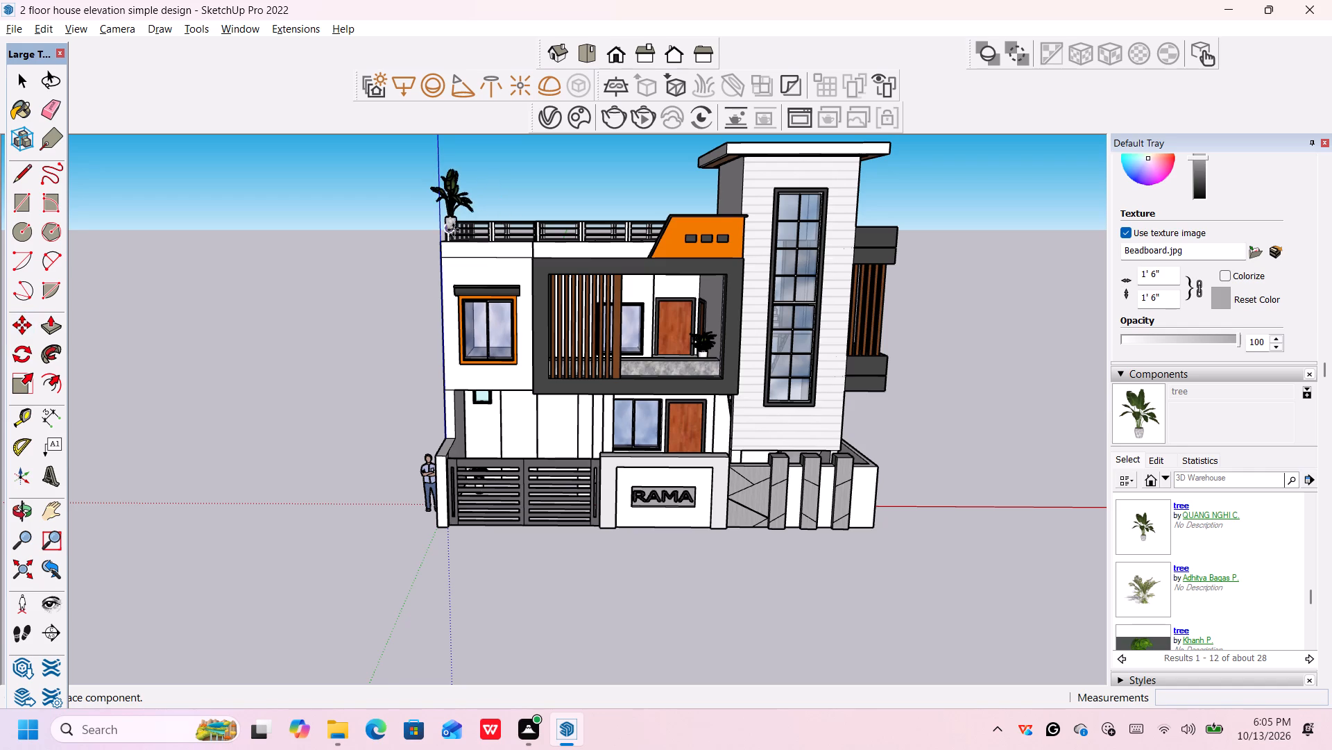
{"action": "scroll", "coordinate": [453, 229], "scroll_direction": "up", "scroll_amount": 10}
{"action": "middle_click_drag", "start_coordinate": [468, 244], "coordinate": [481, 281]}
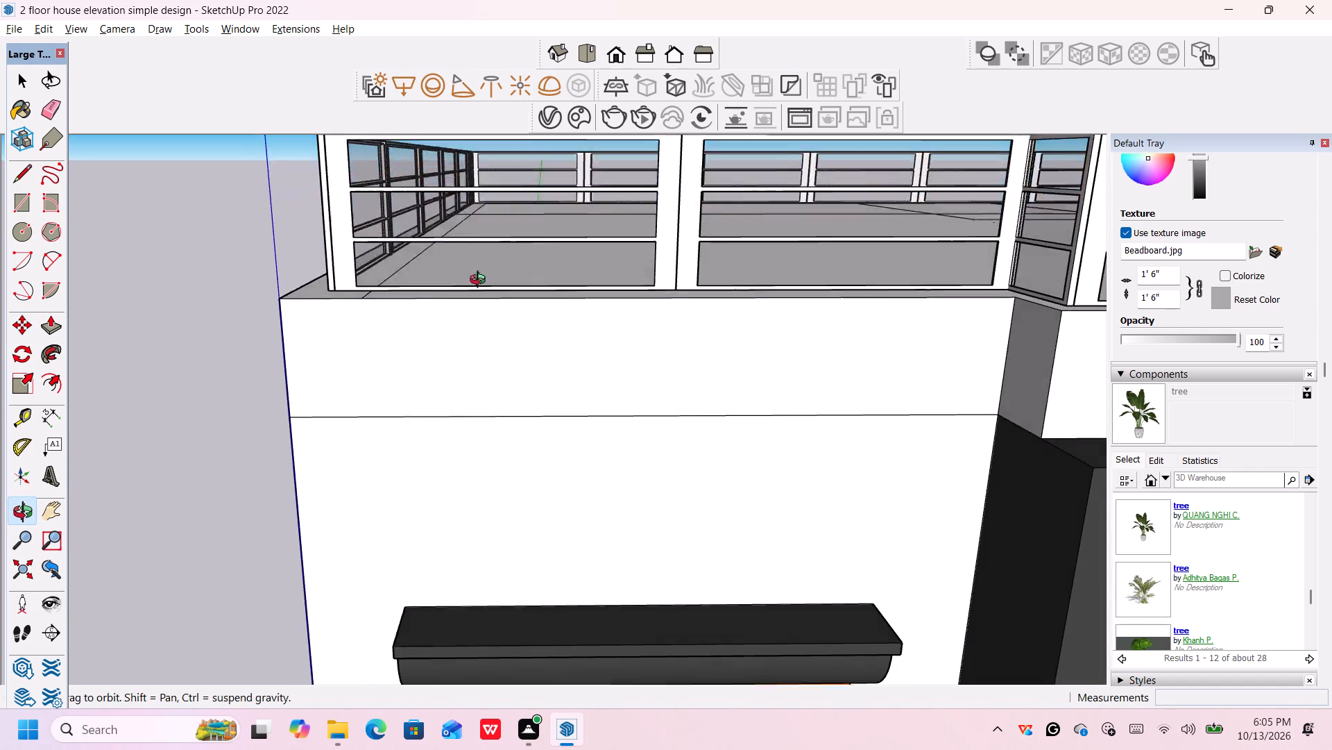
{"action": "middle_click_drag", "start_coordinate": [481, 281], "coordinate": [534, 371]}
{"action": "scroll", "coordinate": [441, 255], "scroll_direction": "down", "scroll_amount": 3}
{"action": "middle_click_drag", "start_coordinate": [441, 252], "coordinate": [447, 265]}
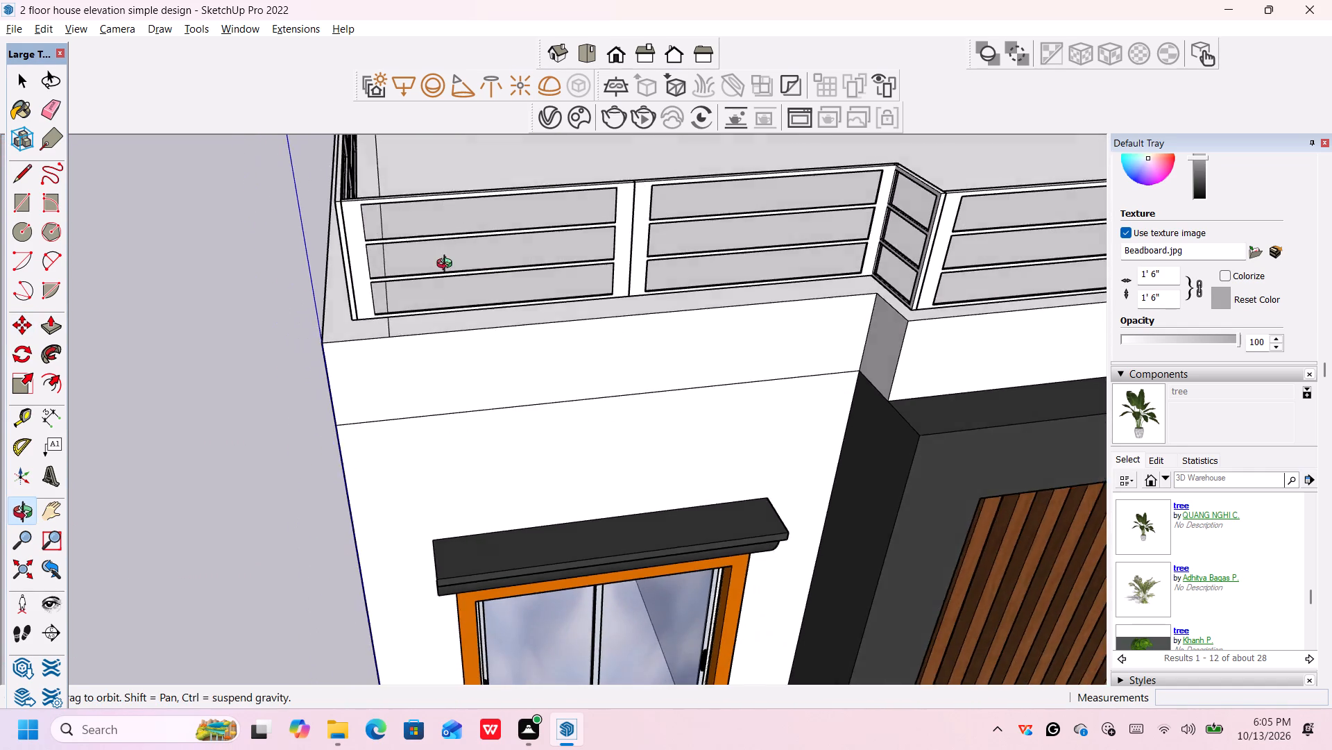
{"action": "middle_click_drag", "start_coordinate": [447, 265], "coordinate": [528, 396]}
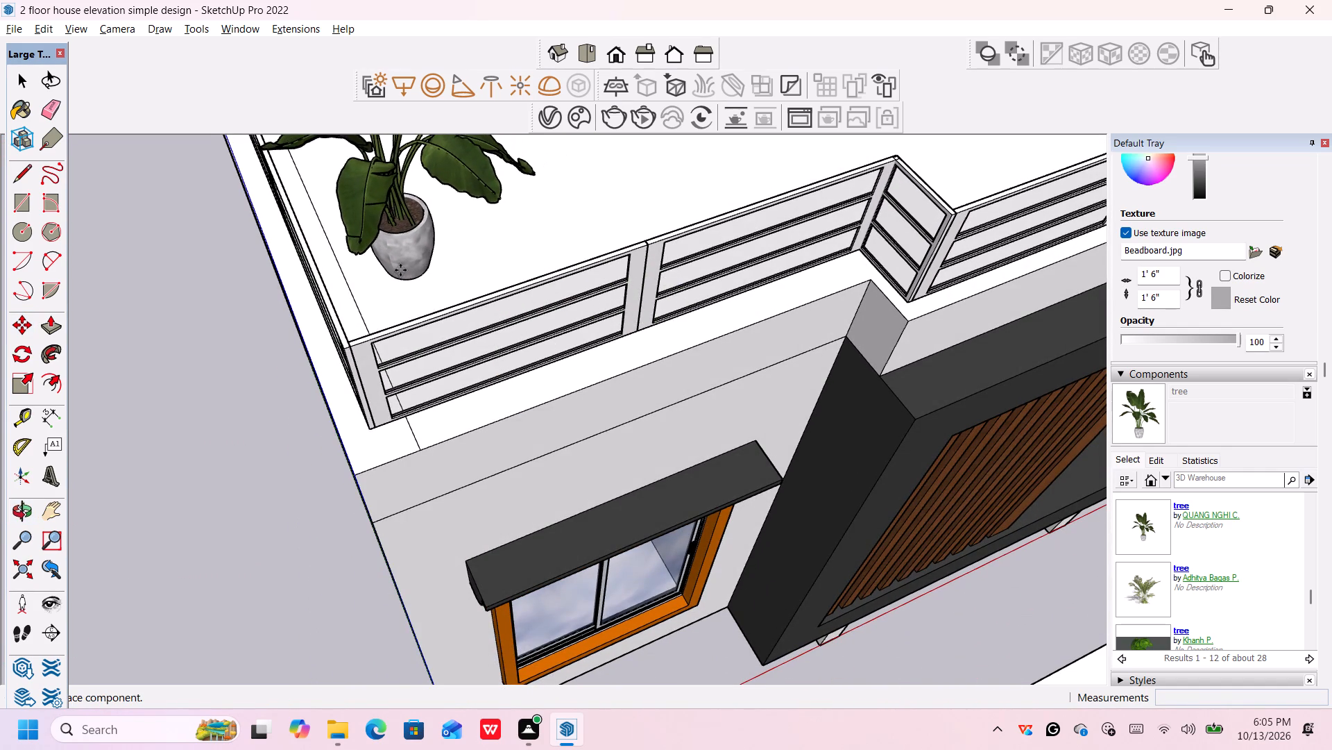
{"action": "left_click", "coordinate": [400, 274]}
Examine the placed terrace plant and the whole front elevation from several angles, clearing the plant's selection.
{"action": "scroll", "coordinate": [446, 283], "scroll_direction": "down", "scroll_amount": 13}
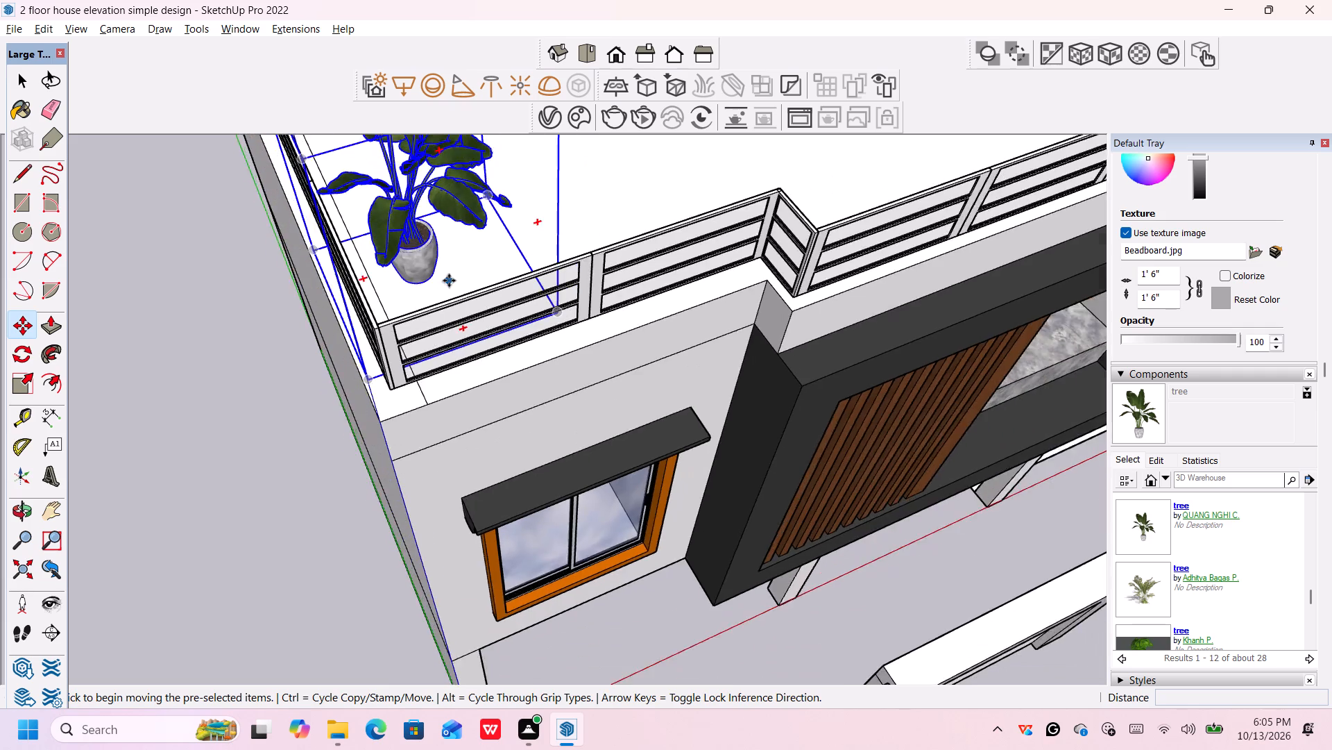
{"action": "scroll", "coordinate": [449, 281], "scroll_direction": "down", "scroll_amount": 10}
{"action": "scroll", "coordinate": [453, 283], "scroll_direction": "up", "scroll_amount": 1}
{"action": "scroll", "coordinate": [453, 283], "scroll_direction": "down", "scroll_amount": 14}
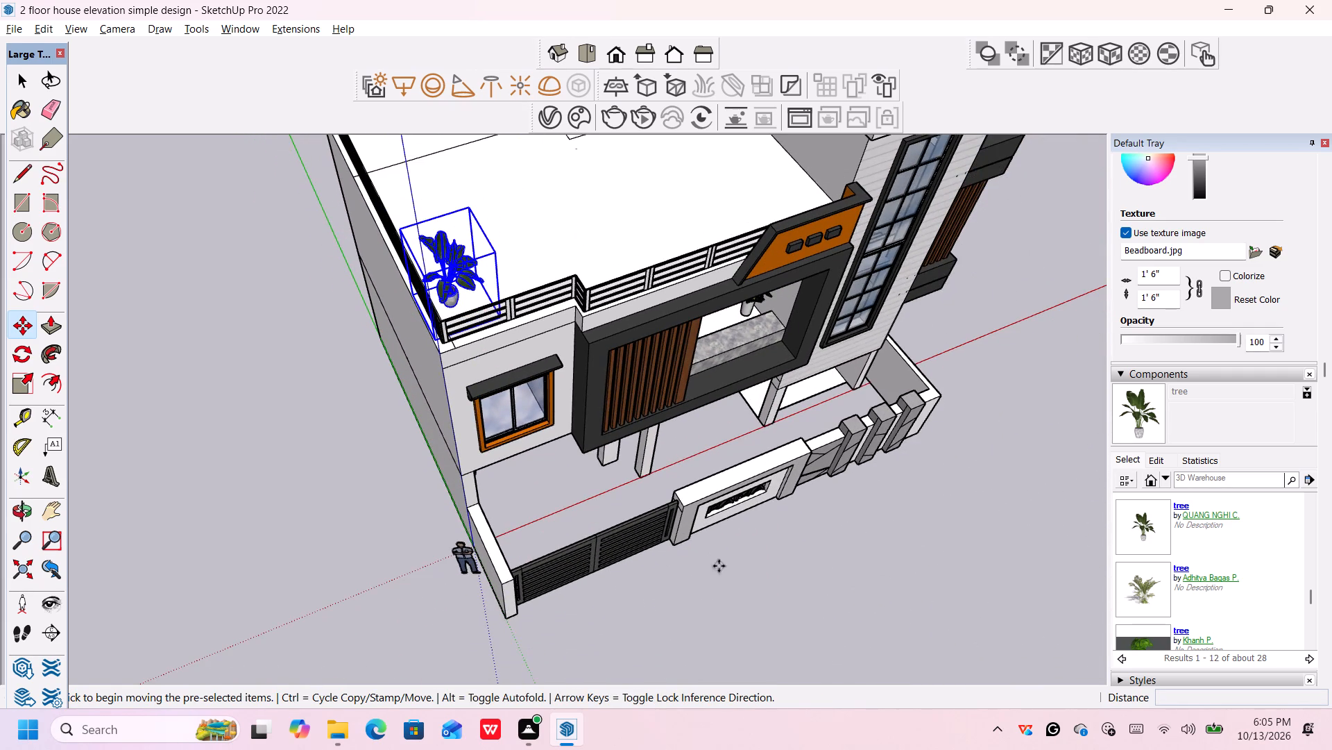
{"action": "scroll", "coordinate": [735, 589], "scroll_direction": "up", "scroll_amount": 1}
{"action": "middle_click_drag", "start_coordinate": [735, 590], "coordinate": [635, 435]}
{"action": "scroll", "coordinate": [572, 332], "scroll_direction": "up", "scroll_amount": 1}
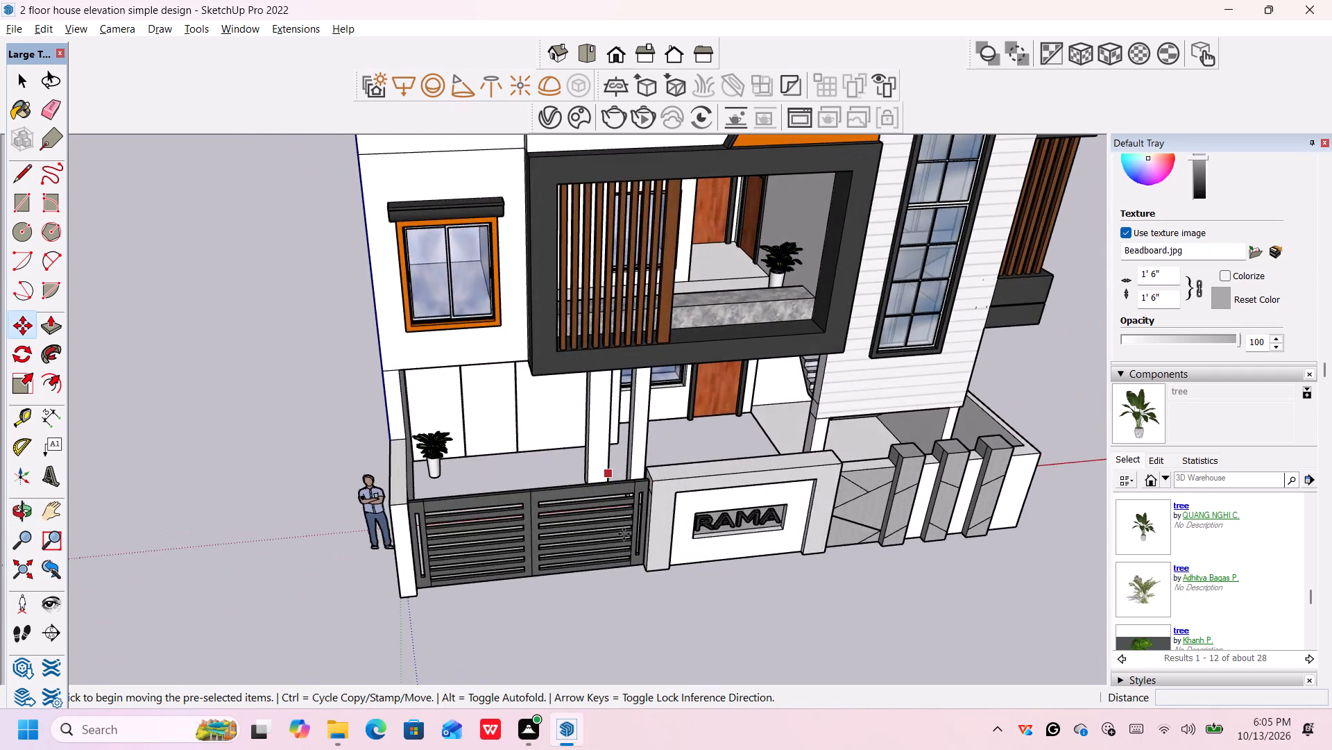
{"action": "scroll", "coordinate": [624, 539], "scroll_direction": "down", "scroll_amount": 9}
{"action": "middle_click_drag", "start_coordinate": [662, 580], "coordinate": [559, 444]}
{"action": "middle_click_drag", "start_coordinate": [573, 465], "coordinate": [590, 477]}
{"action": "middle_click_drag", "start_coordinate": [601, 554], "coordinate": [614, 556]}
{"action": "middle_click", "coordinate": [614, 556]}
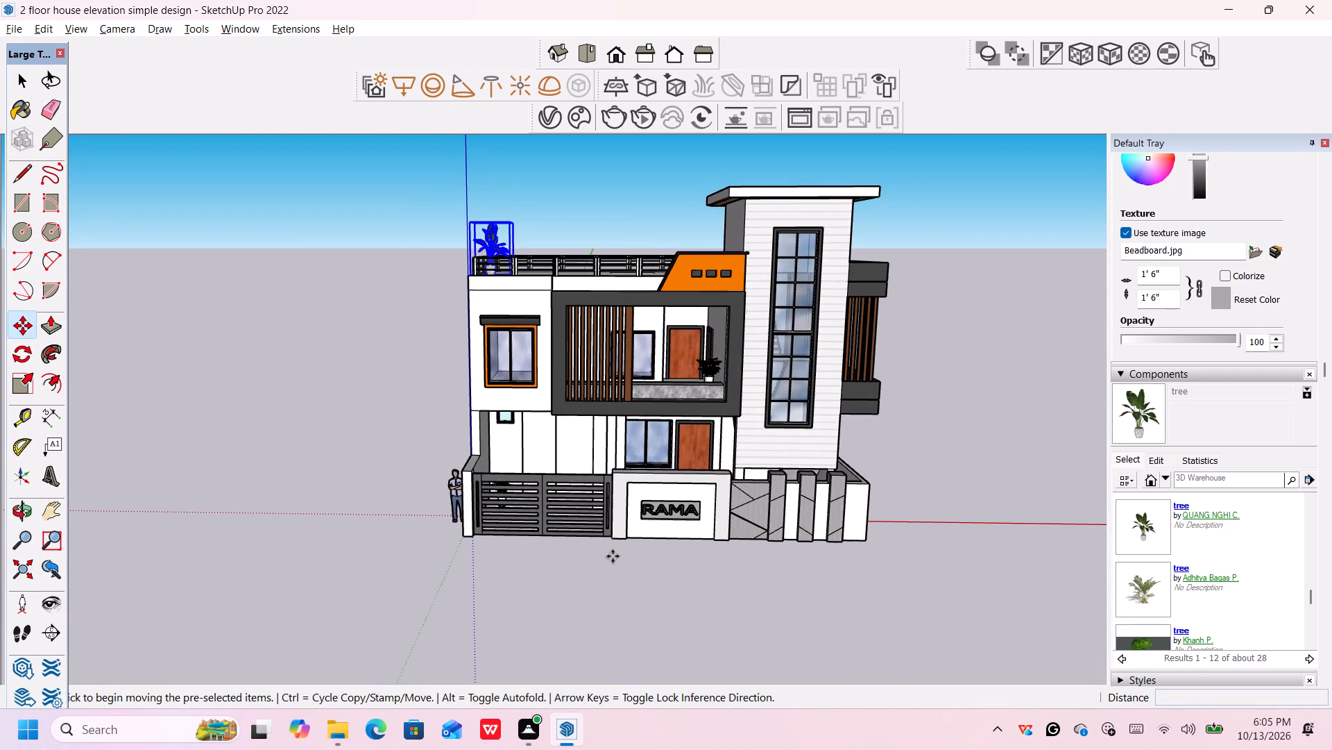
{"action": "scroll", "coordinate": [613, 556], "scroll_direction": "up", "scroll_amount": 1}
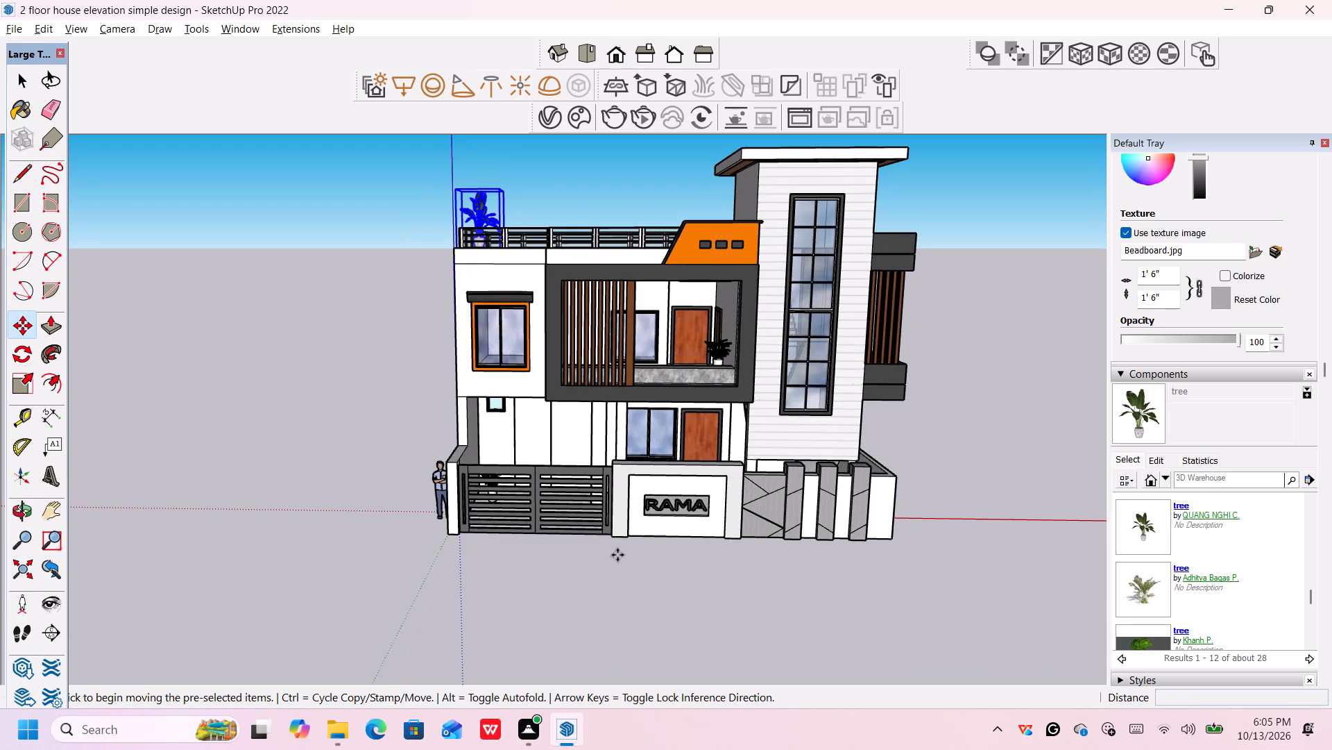
{"action": "key", "text": "space"}
{"action": "left_click", "coordinate": [630, 572]}
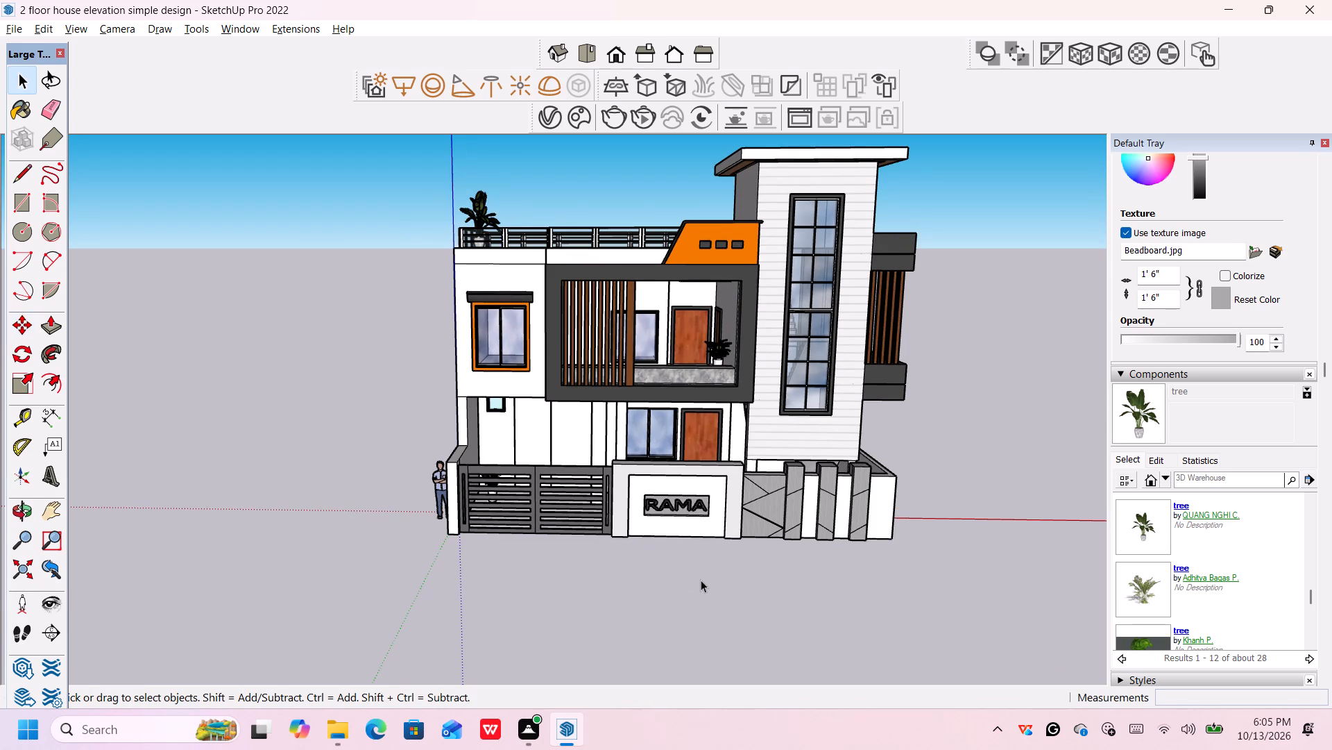
{"action": "middle_click_drag", "start_coordinate": [700, 581], "coordinate": [647, 637]}
{"action": "middle_click", "coordinate": [647, 635], "text": "shift"}
{"action": "middle_click_drag", "start_coordinate": [657, 621], "coordinate": [656, 611]}
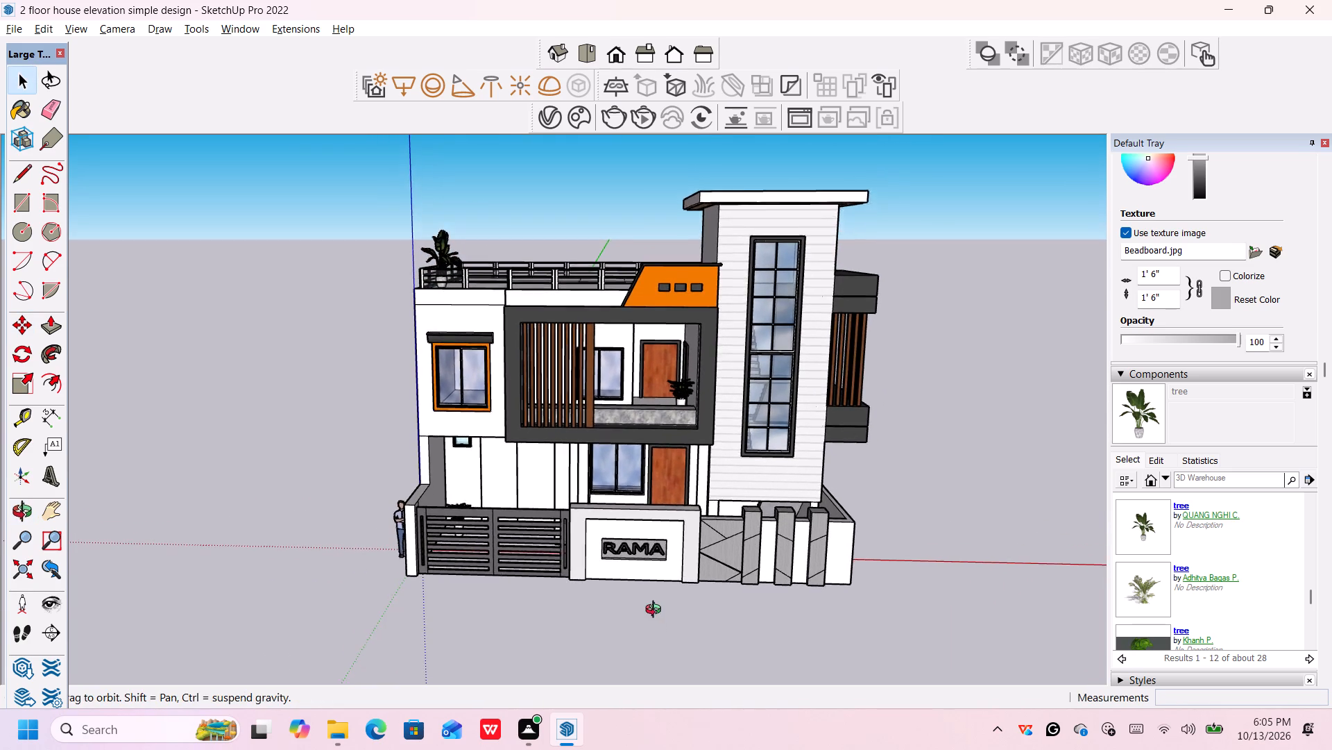
{"action": "middle_click_drag", "start_coordinate": [656, 611], "coordinate": [654, 595]}
{"action": "scroll", "coordinate": [654, 596], "scroll_direction": "up", "scroll_amount": 3}
{"action": "scroll", "coordinate": [656, 599], "scroll_direction": "down", "scroll_amount": 2}
{"action": "middle_click_drag", "start_coordinate": [656, 602], "coordinate": [660, 651], "text": "shift"}
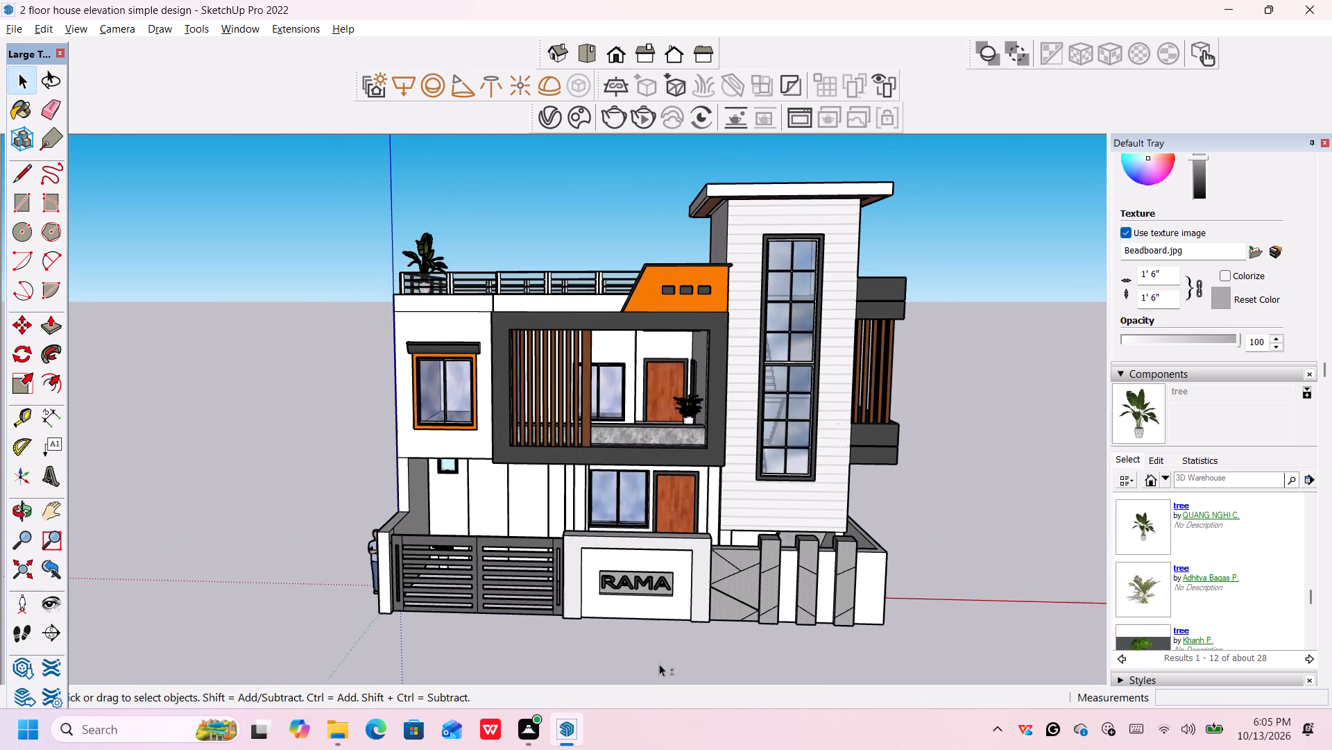
{"action": "middle_click_drag", "start_coordinate": [662, 658], "coordinate": [663, 627]}
{"action": "middle_click", "coordinate": [663, 627]}
{"action": "scroll", "coordinate": [666, 632], "scroll_direction": "up", "scroll_amount": 3}
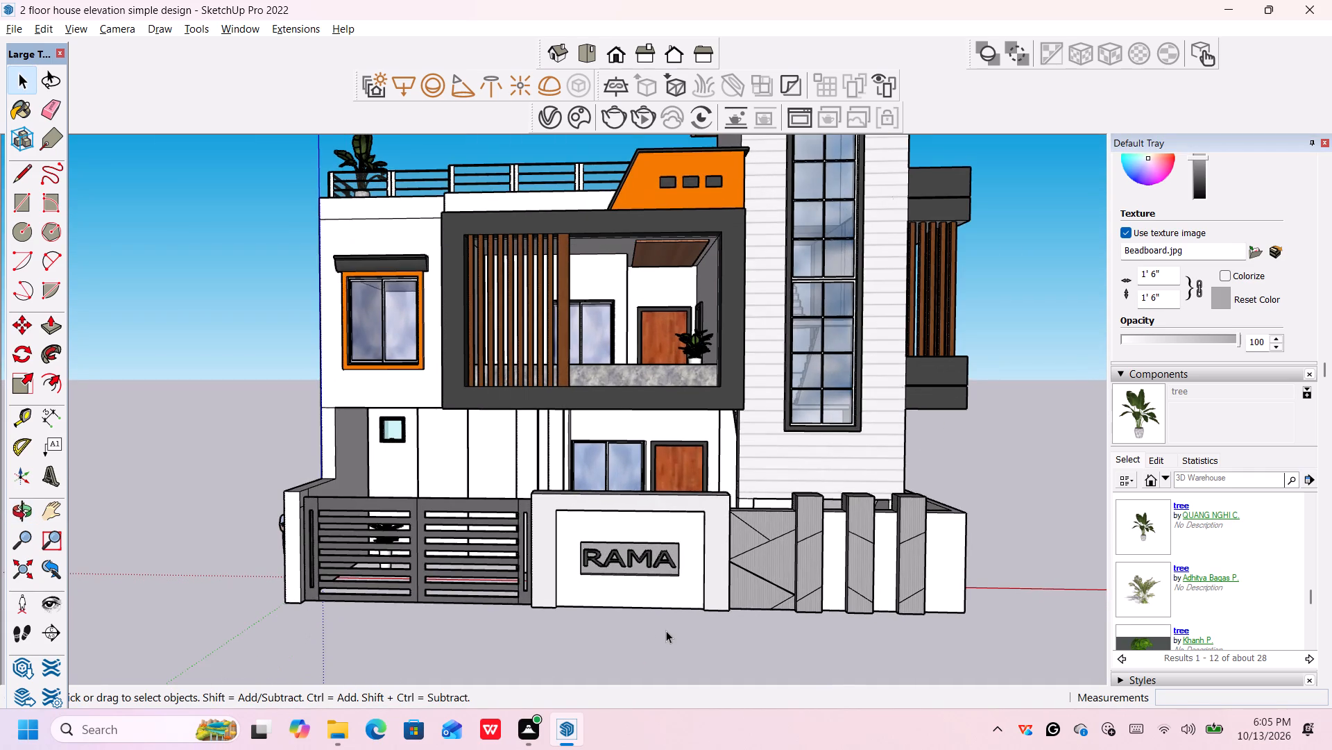
{"action": "middle_click_drag", "start_coordinate": [665, 632], "coordinate": [665, 644]}
{"action": "middle_click", "coordinate": [666, 646]}
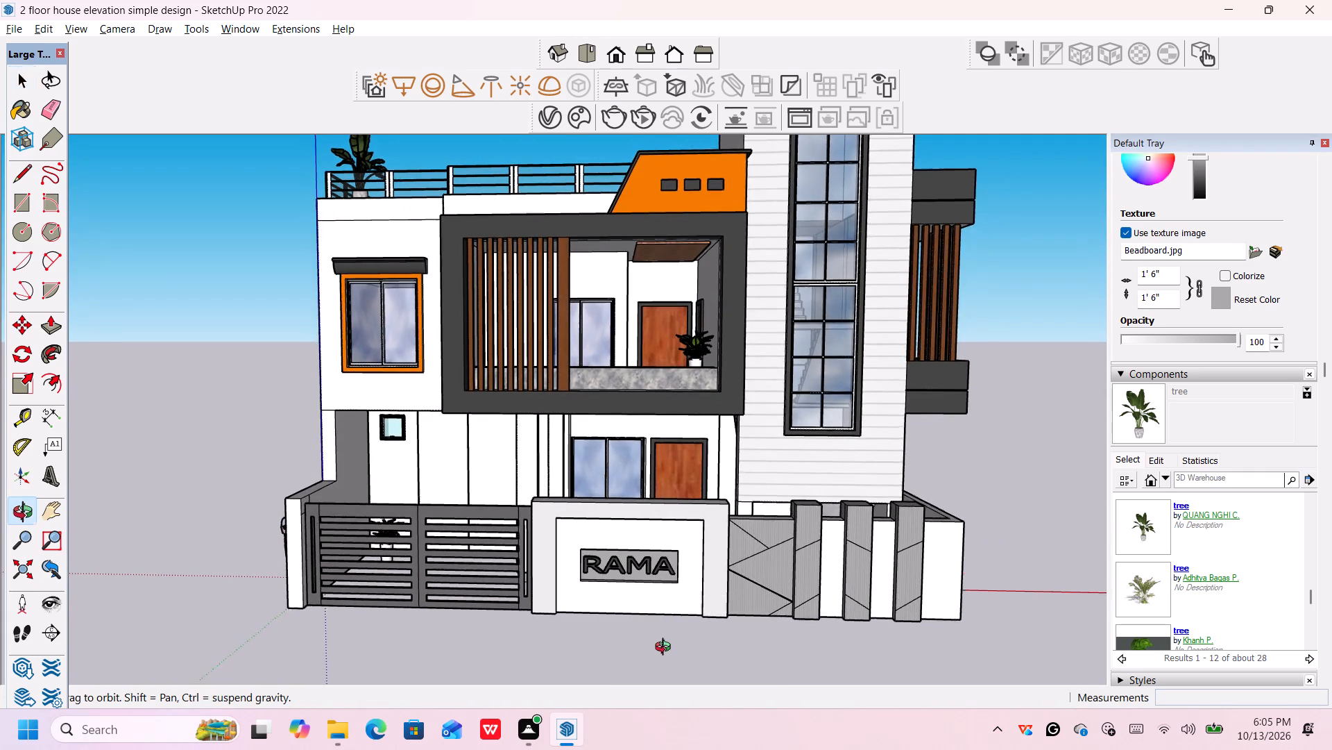
{"action": "scroll", "coordinate": [666, 649], "scroll_direction": "up", "scroll_amount": 1}
{"action": "scroll", "coordinate": [666, 644], "scroll_direction": "down", "scroll_amount": 4}
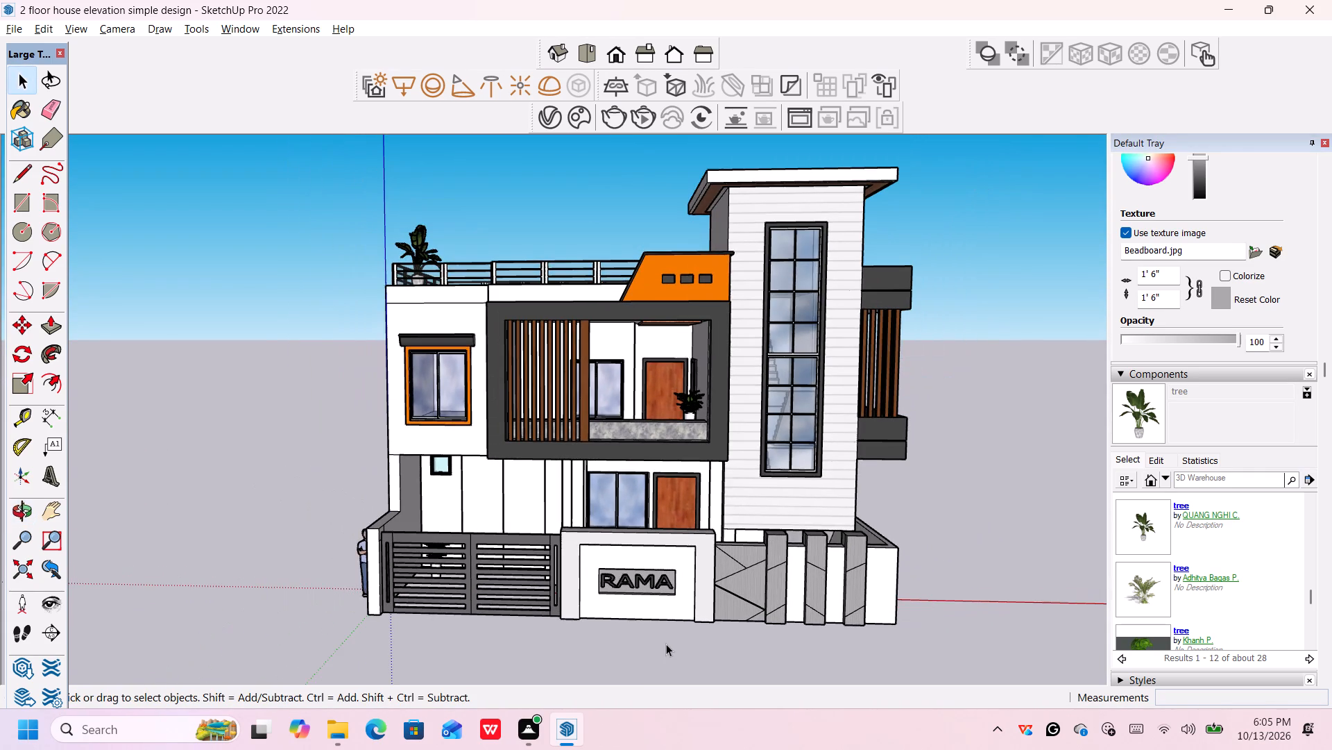
Delete the standing human scale figure beside the compound wall near the gate.
{"action": "scroll", "coordinate": [666, 644], "scroll_direction": "up", "scroll_amount": 1}
{"action": "middle_click_drag", "start_coordinate": [666, 645], "coordinate": [668, 685], "text": "shift"}
{"action": "scroll", "coordinate": [669, 672], "scroll_direction": "up", "scroll_amount": 1}
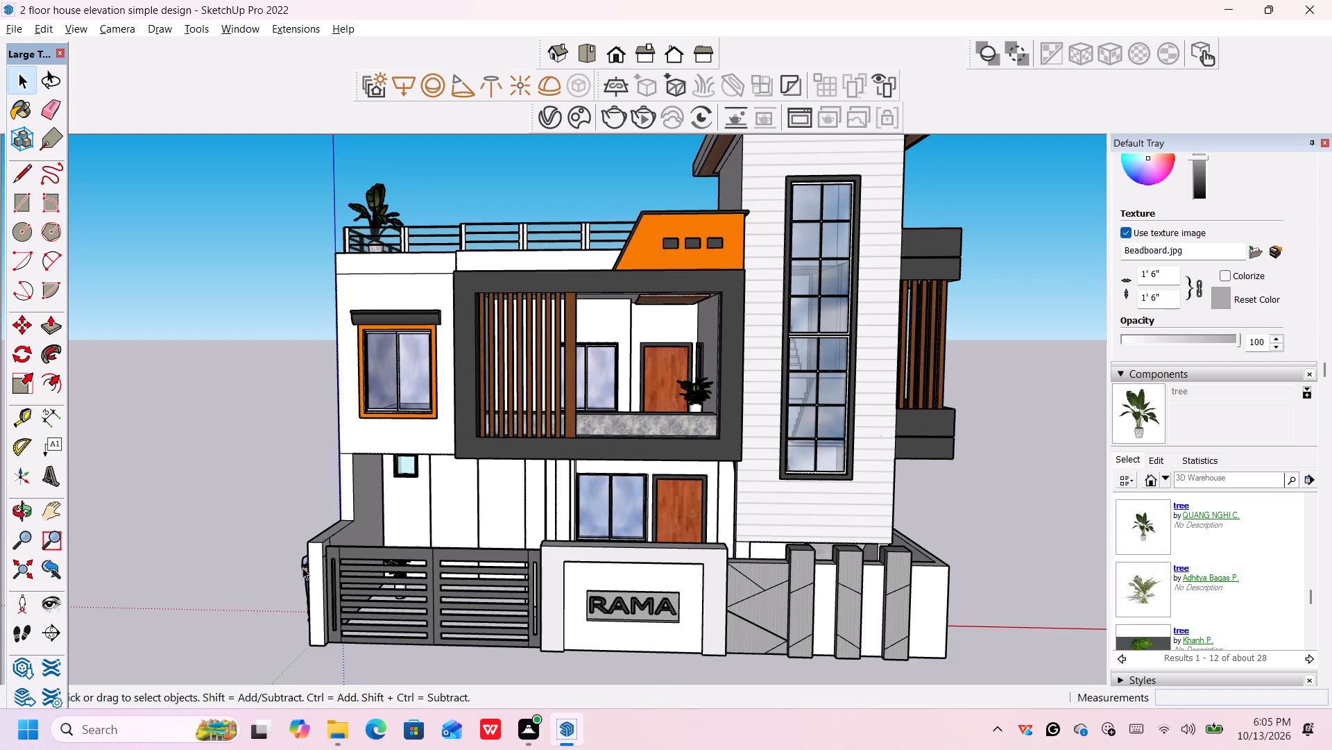
{"action": "left_click", "coordinate": [302, 569]}
{"action": "key", "text": "Delete"}
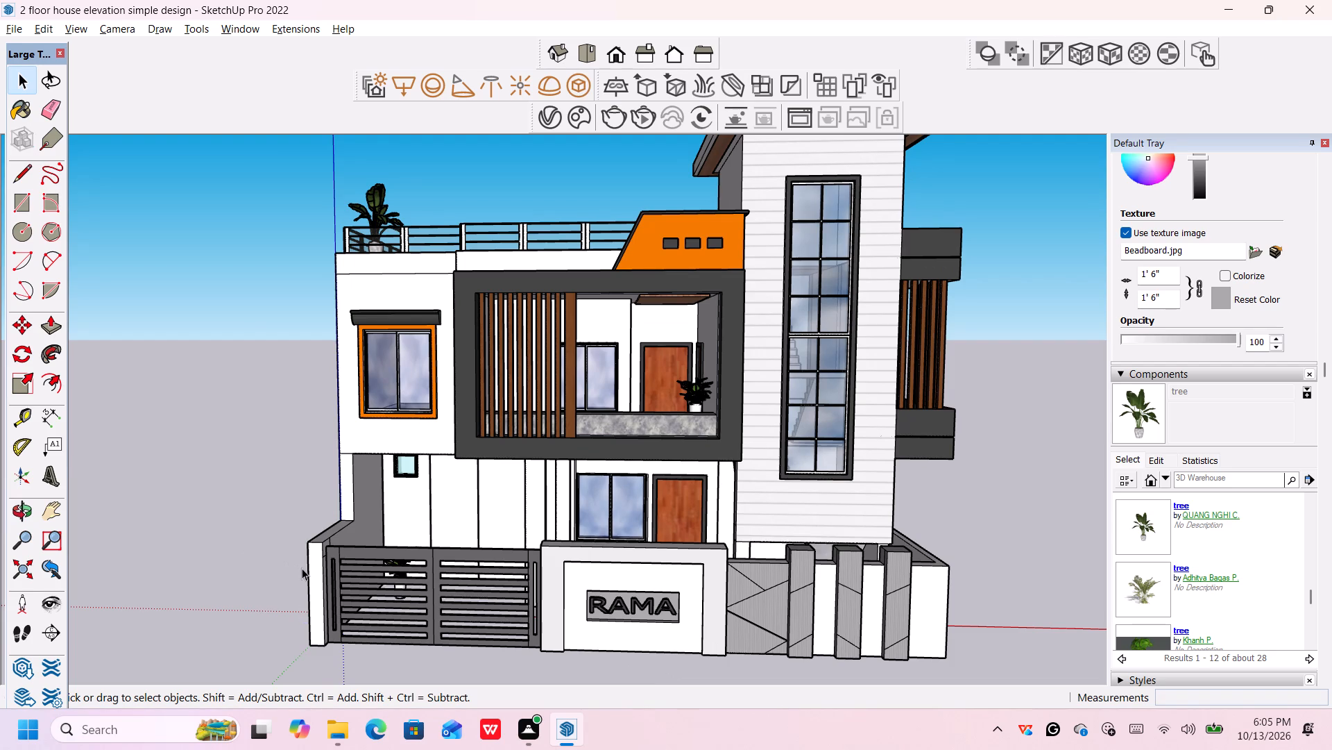
Capture a rectangular screenshot of the model viewport showing the complete front elevation of the house.
{"action": "scroll", "coordinate": [721, 420], "scroll_direction": "down", "scroll_amount": 2}
{"action": "scroll", "coordinate": [721, 421], "scroll_direction": "up", "scroll_amount": 1}
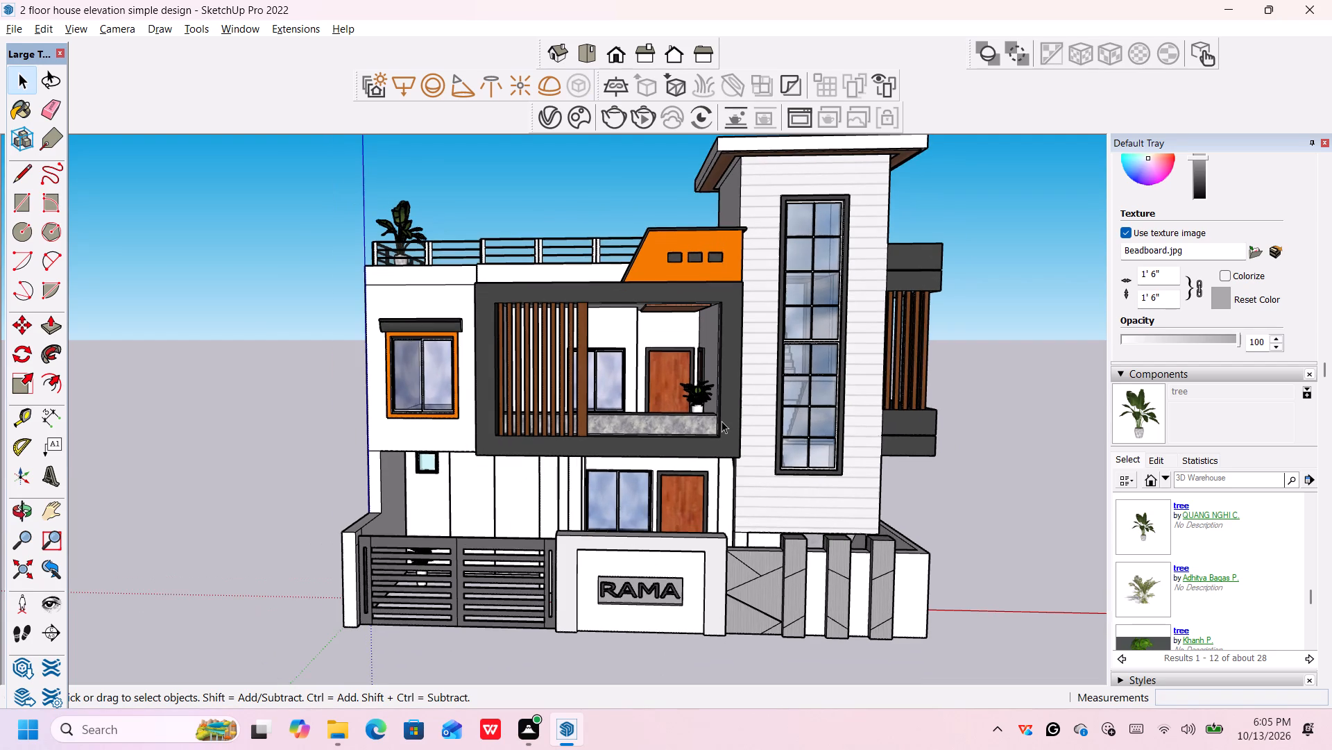
{"action": "middle_click_drag", "start_coordinate": [721, 426], "coordinate": [714, 449], "text": "shift"}
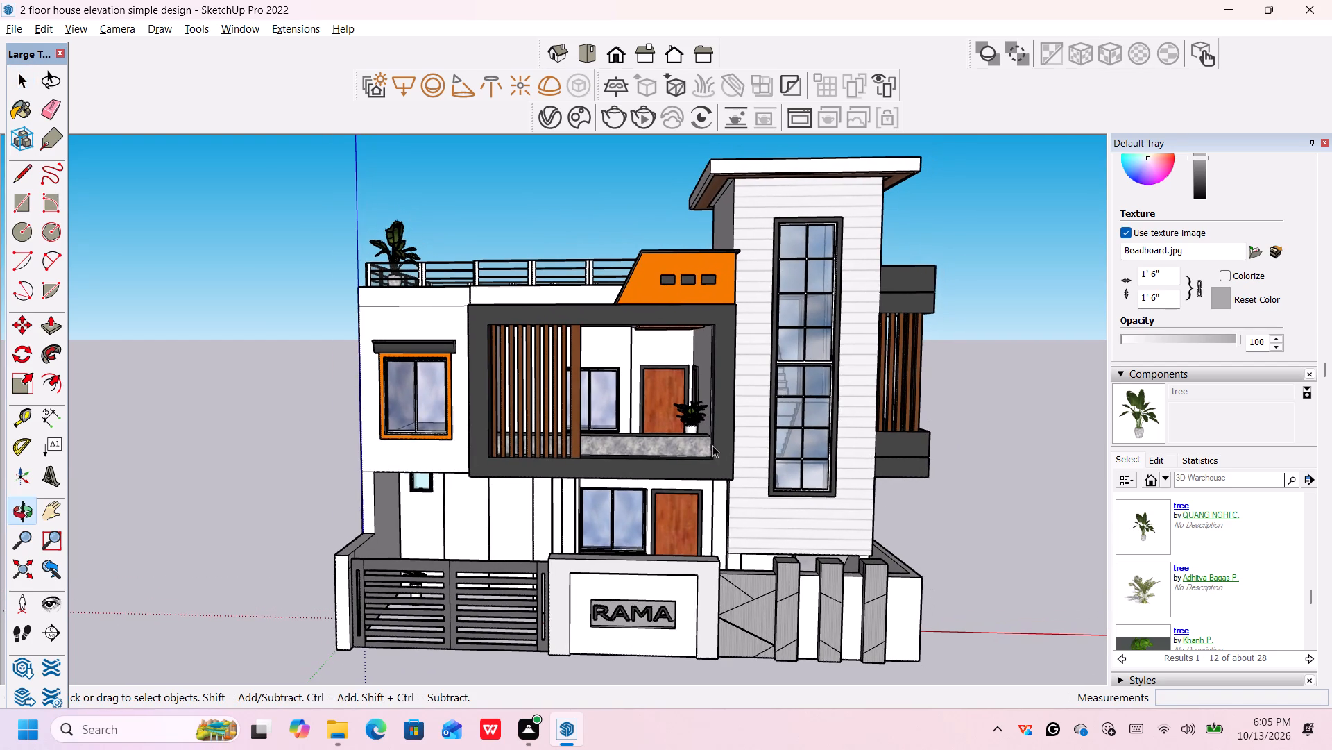
{"action": "scroll", "coordinate": [723, 443], "scroll_direction": "up", "scroll_amount": 1}
{"action": "middle_click_drag", "start_coordinate": [723, 444], "coordinate": [721, 455]}
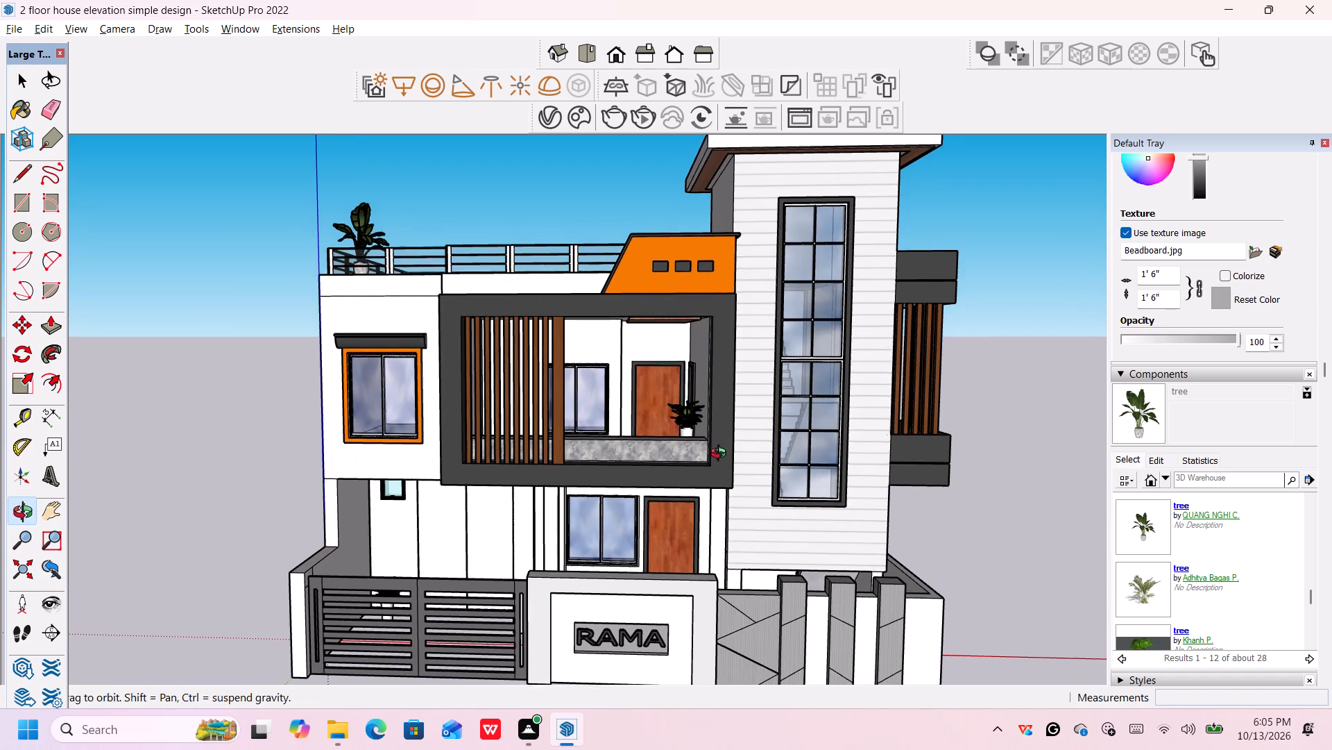
{"action": "middle_click_drag", "start_coordinate": [721, 455], "coordinate": [722, 458]}
{"action": "scroll", "coordinate": [726, 447], "scroll_direction": "down", "scroll_amount": 1}
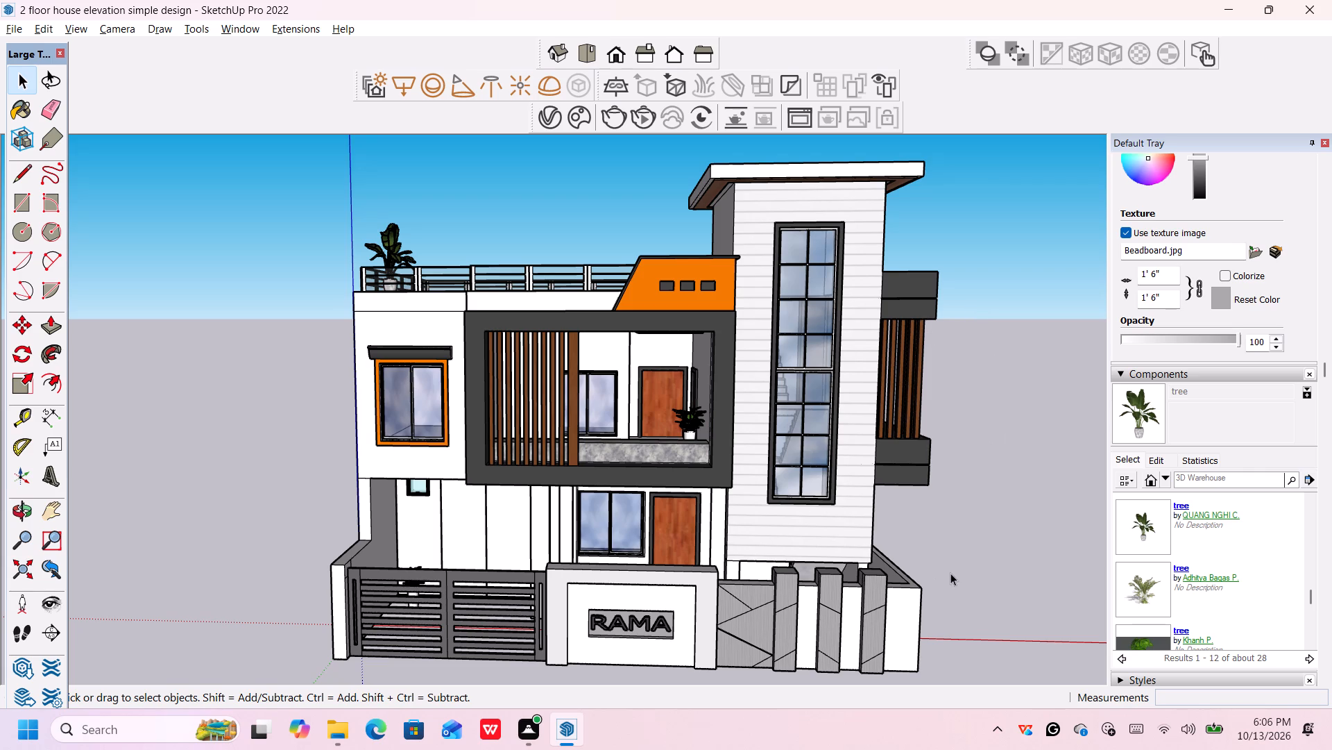
{"action": "middle_click_drag", "start_coordinate": [952, 570], "coordinate": [968, 567]}
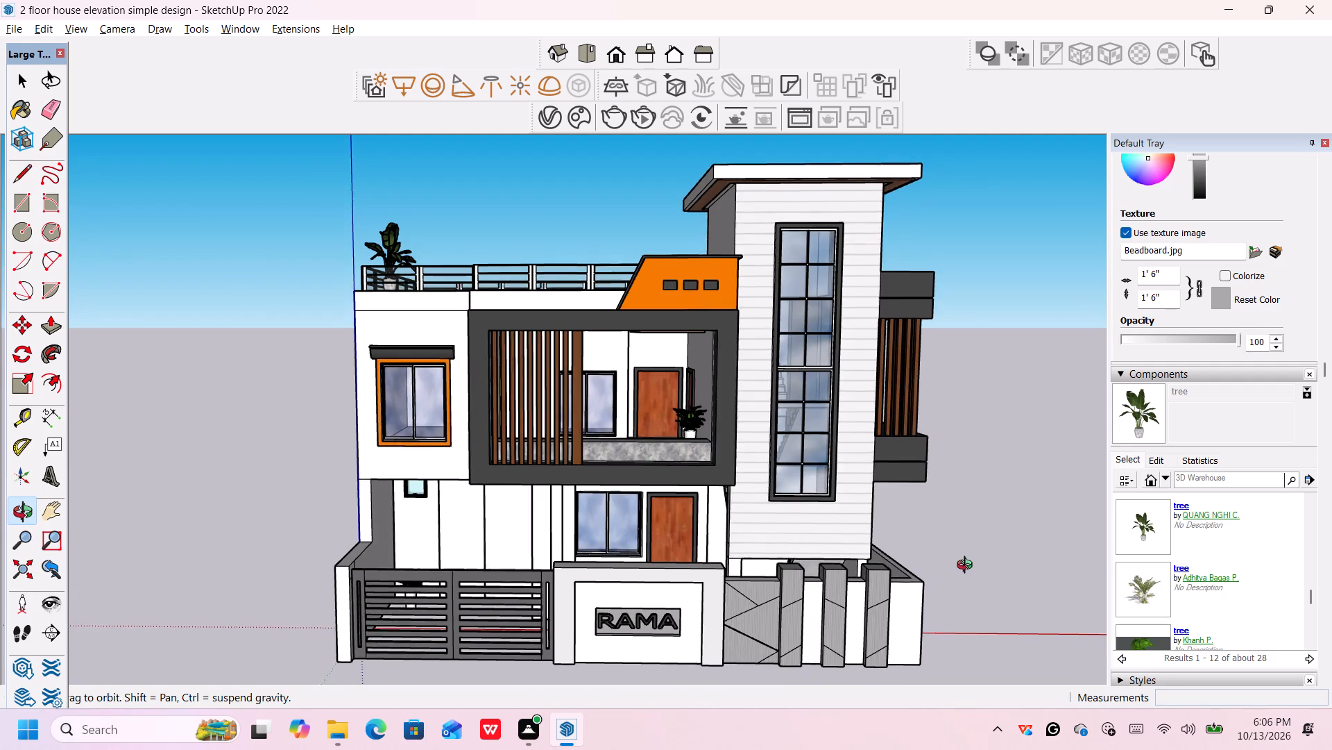
{"action": "middle_click_drag", "start_coordinate": [968, 567], "coordinate": [972, 569]}
{"action": "middle_click", "coordinate": [972, 569]}
{"action": "middle_click", "coordinate": [966, 569]}
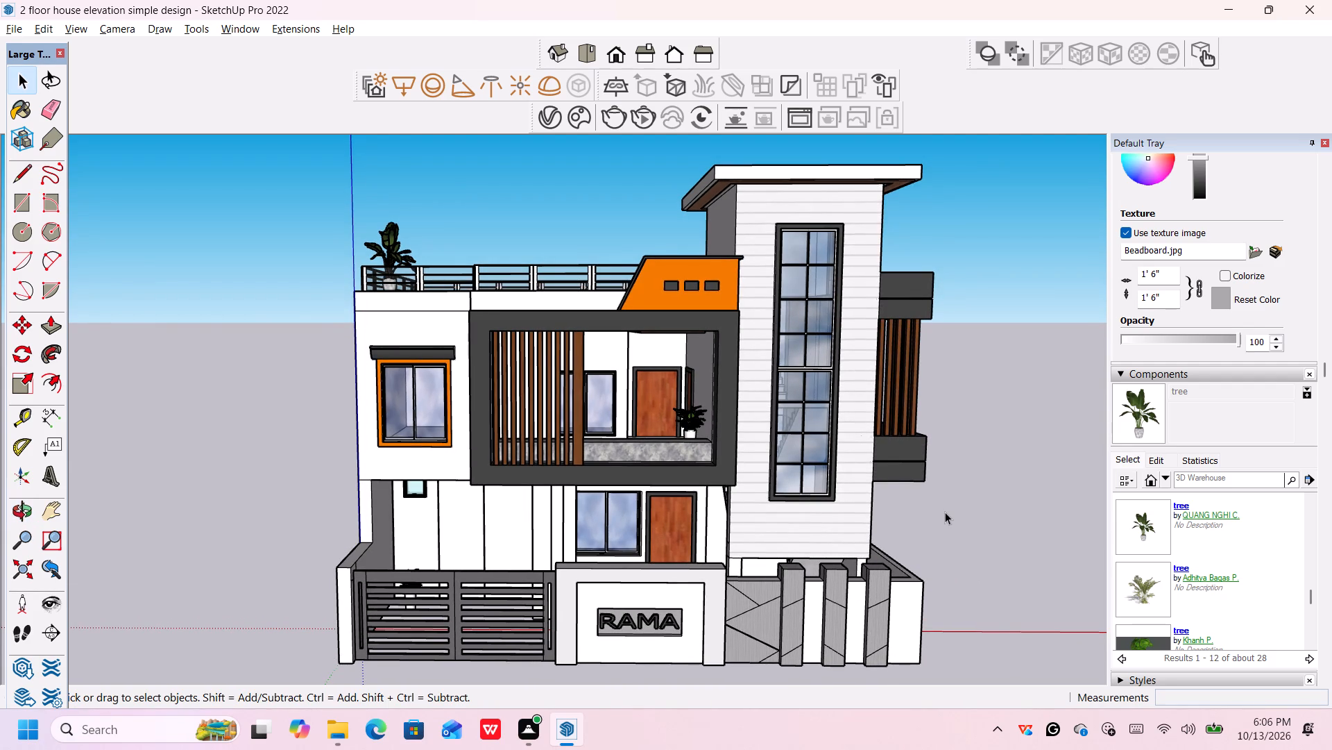
{"action": "key", "text": "Print"}
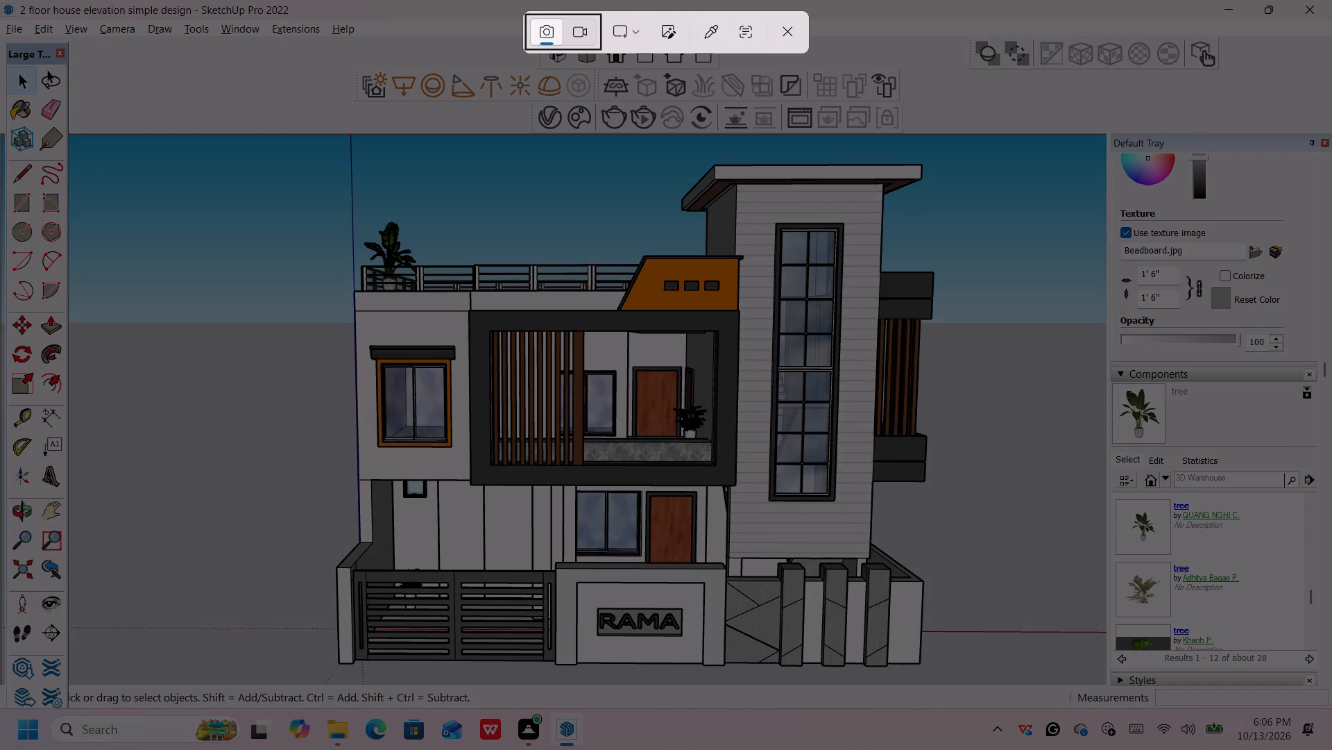
{"action": "left_click_drag", "start_coordinate": [68, 133], "coordinate": [119, 171]}
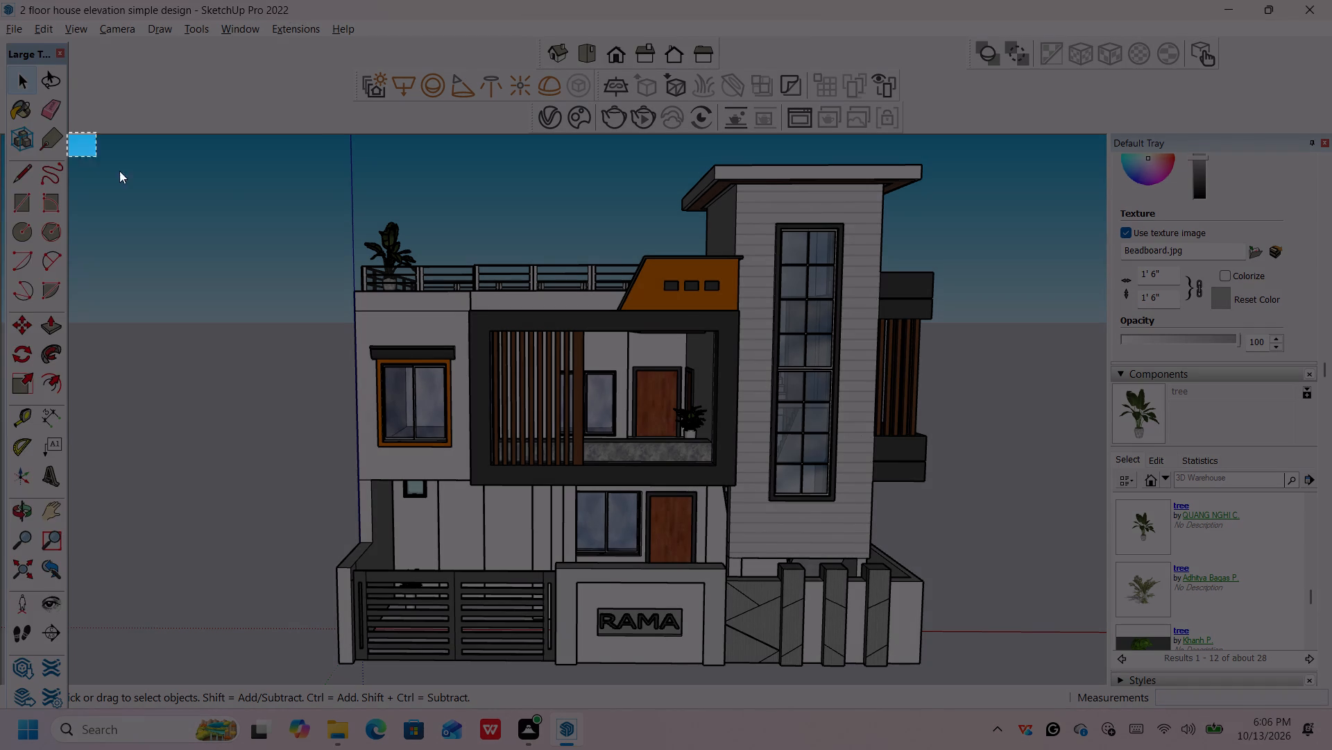
{"action": "left_click_drag", "start_coordinate": [119, 171], "coordinate": [1111, 683]}
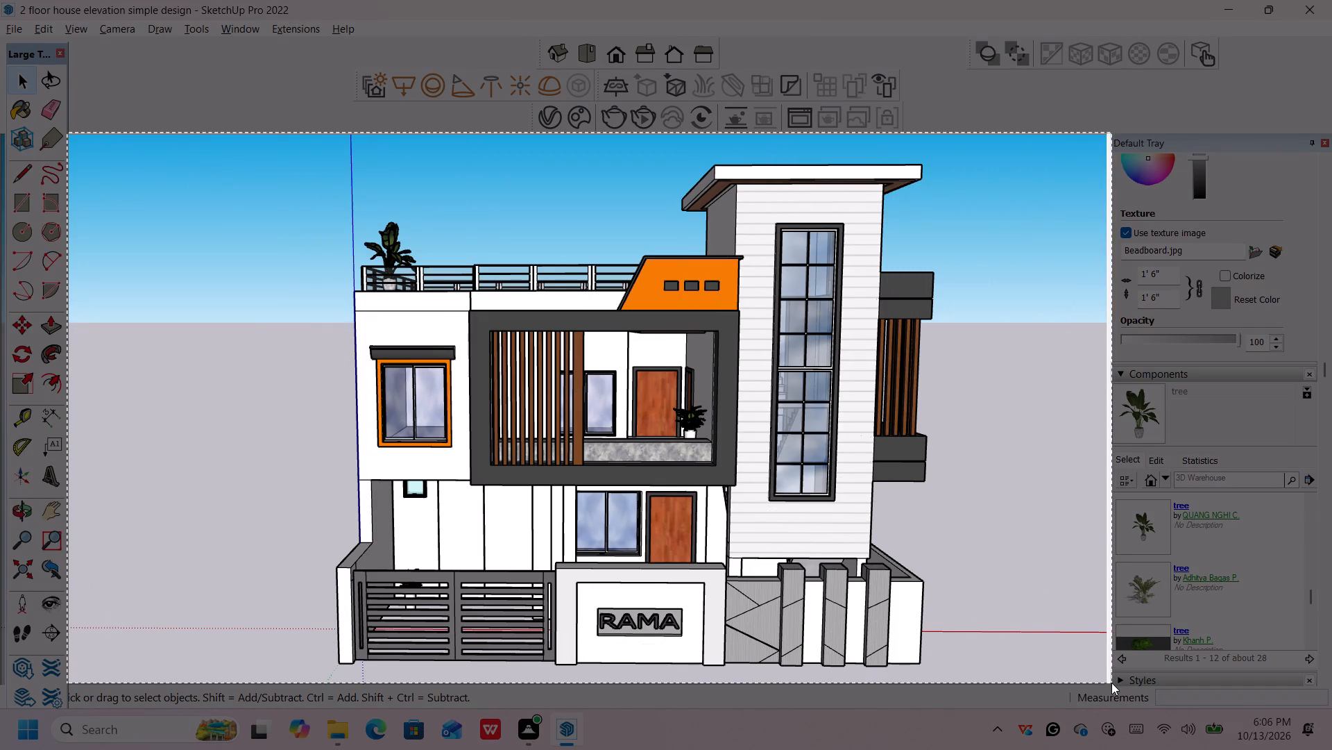
{"action": "left_click_drag", "start_coordinate": [1111, 683], "coordinate": [1106, 684]}
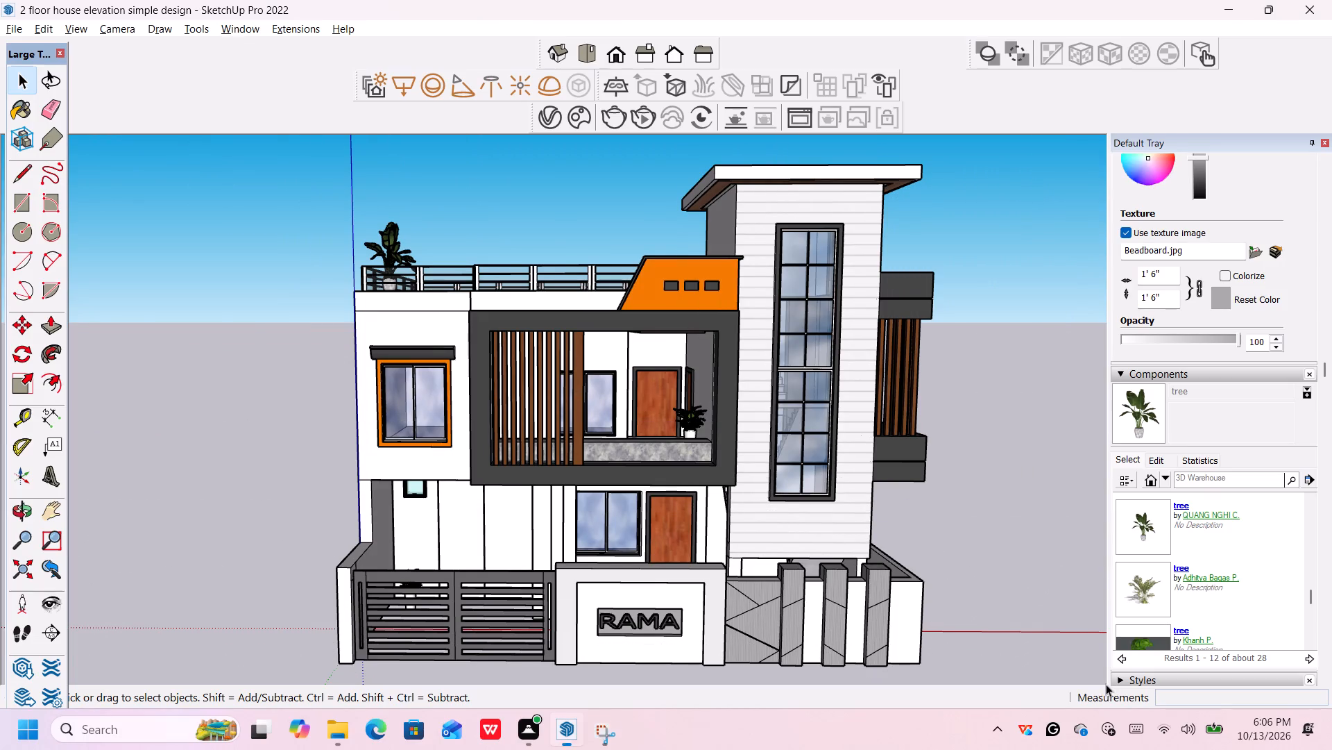
Export the view as a 2D graphic PDF into the "2 floor house elevation simple design" folder under synbiosis solutions, civil dwg 2.
{"action": "left_click", "coordinate": [3, 29]}
{"action": "left_click", "coordinate": [104, 325]}
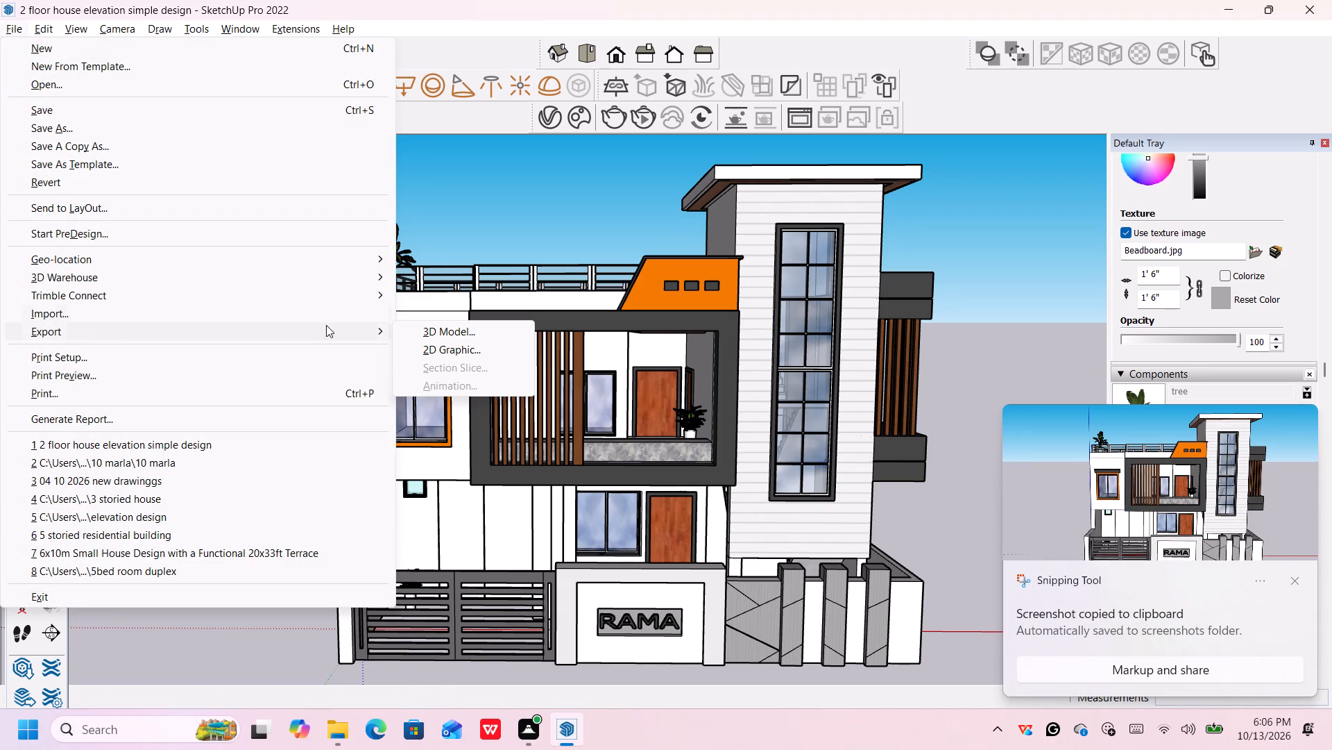
{"action": "left_click", "coordinate": [421, 347]}
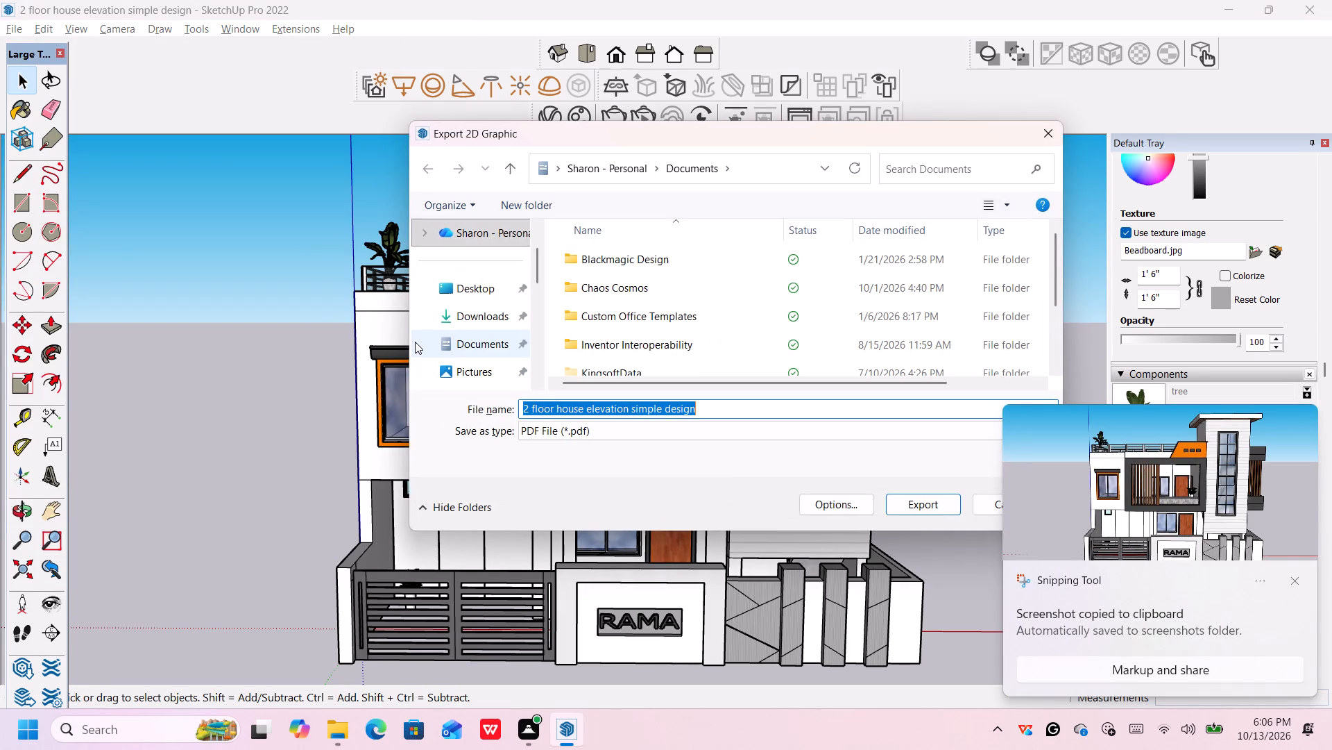
{"action": "double_click", "coordinate": [488, 290]}
{"action": "scroll", "coordinate": [671, 359], "scroll_direction": "down", "scroll_amount": 3}
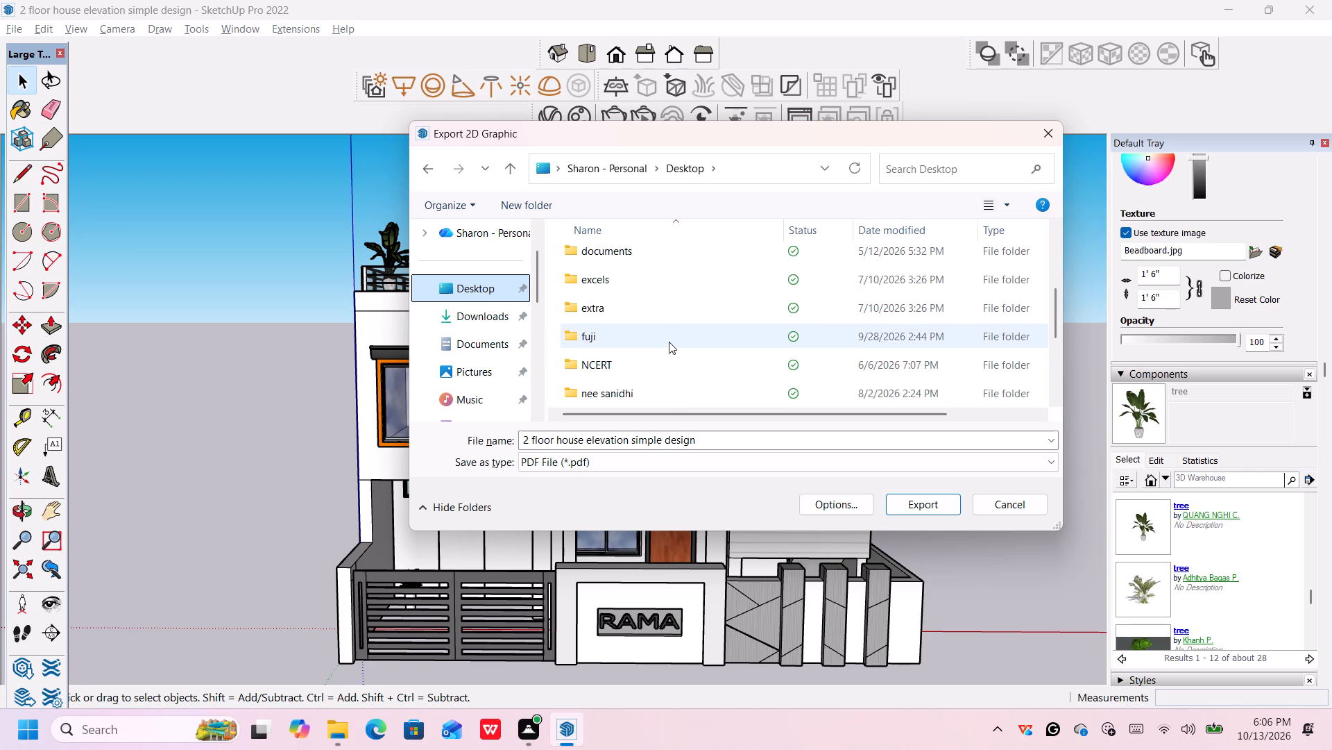
{"action": "scroll", "coordinate": [670, 269], "scroll_direction": "down", "scroll_amount": 1}
{"action": "scroll", "coordinate": [656, 350], "scroll_direction": "down", "scroll_amount": 2}
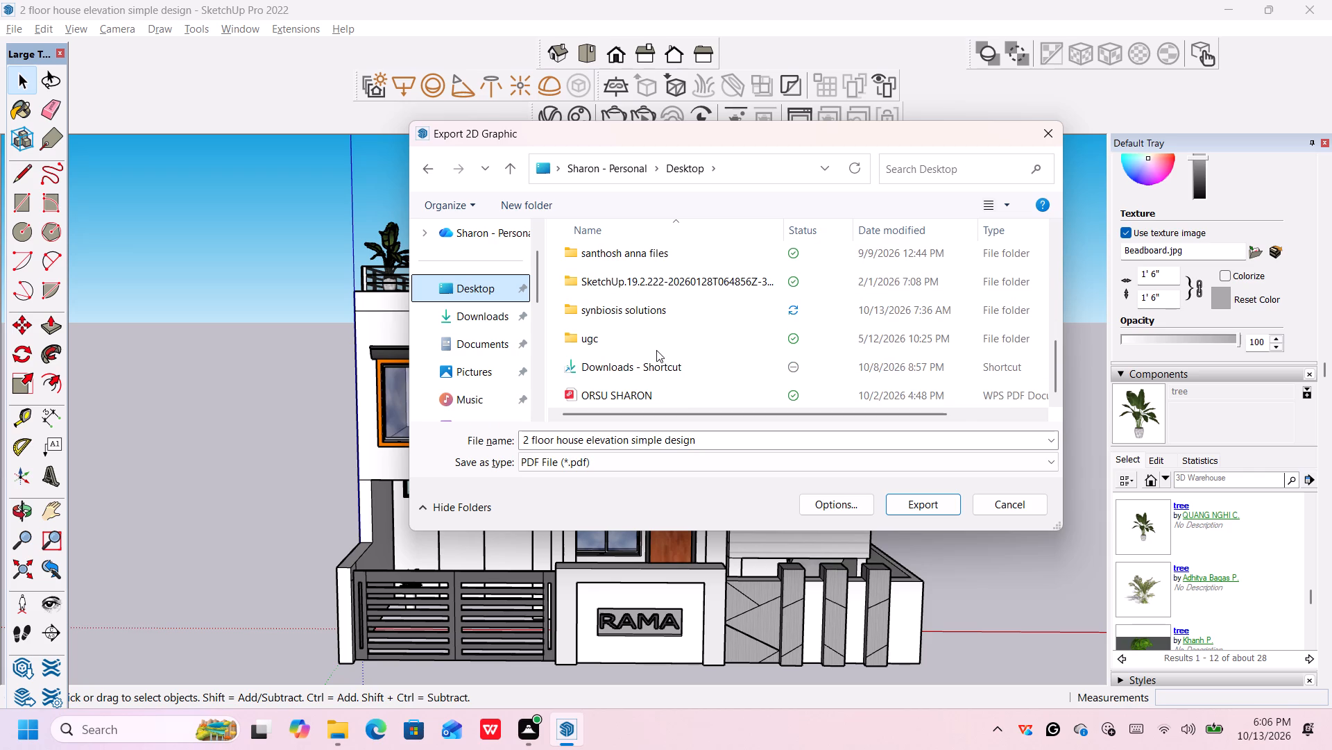
{"action": "double_click", "coordinate": [678, 307]}
{"action": "double_click", "coordinate": [677, 308]}
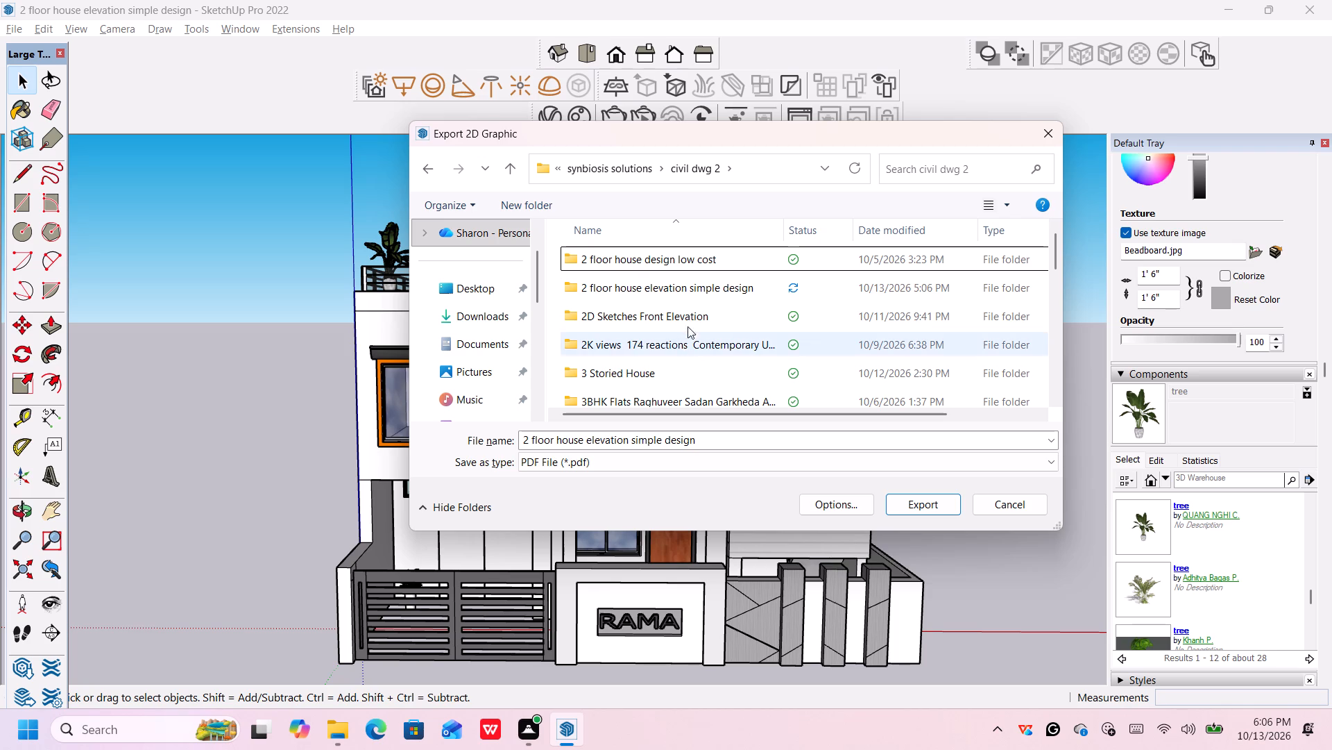
{"action": "double_click", "coordinate": [706, 290]}
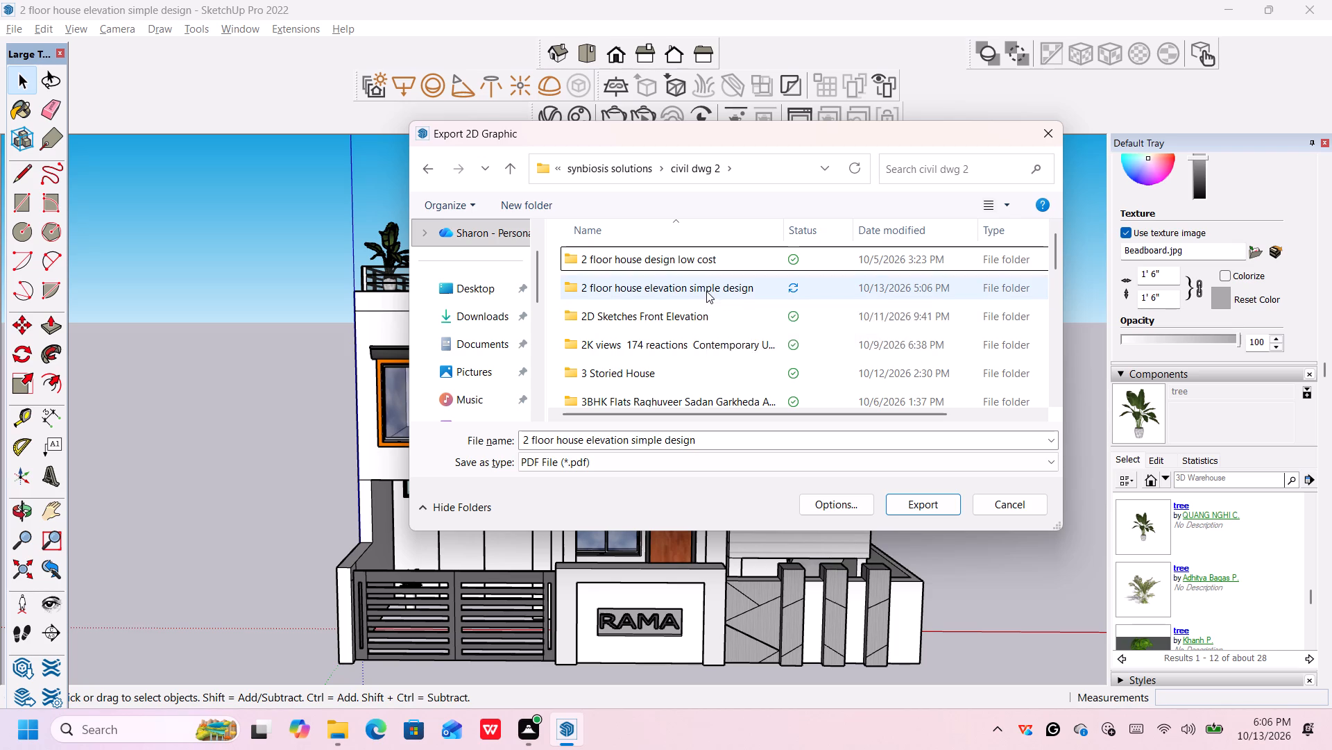
{"action": "left_click", "coordinate": [902, 506]}
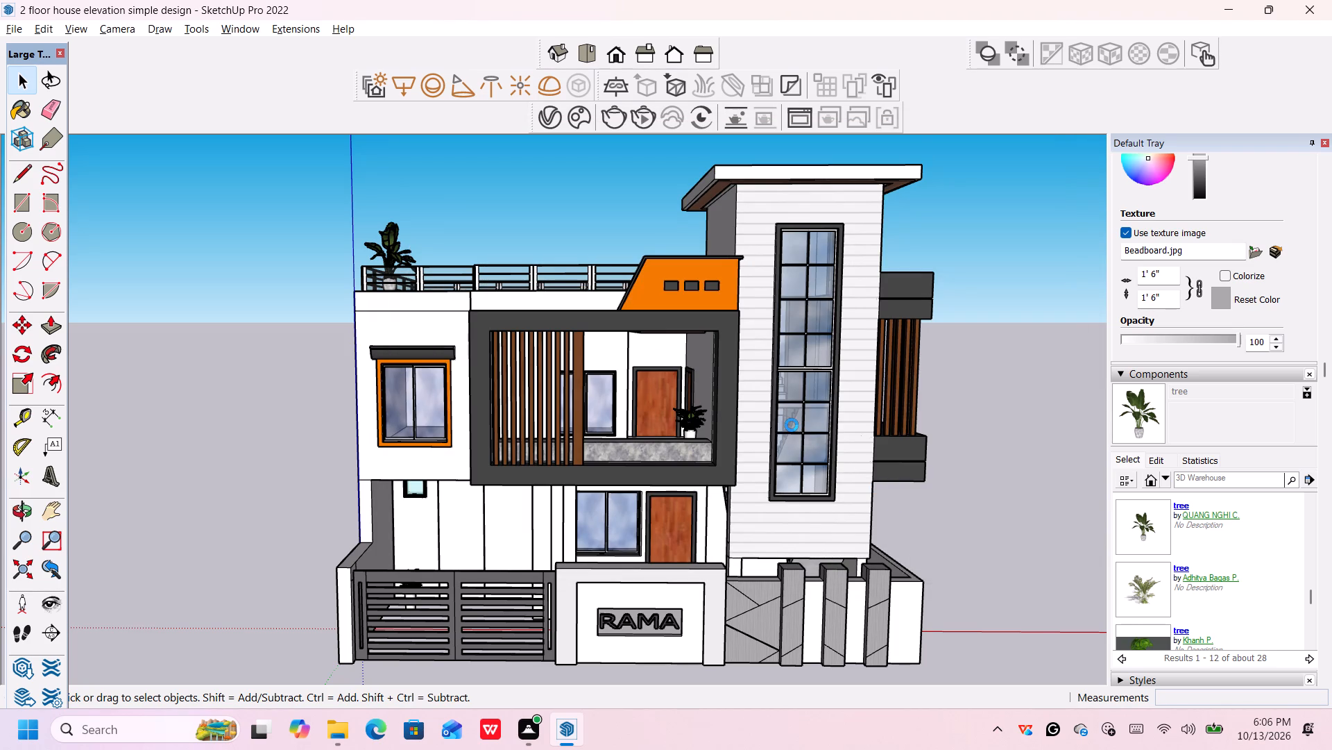